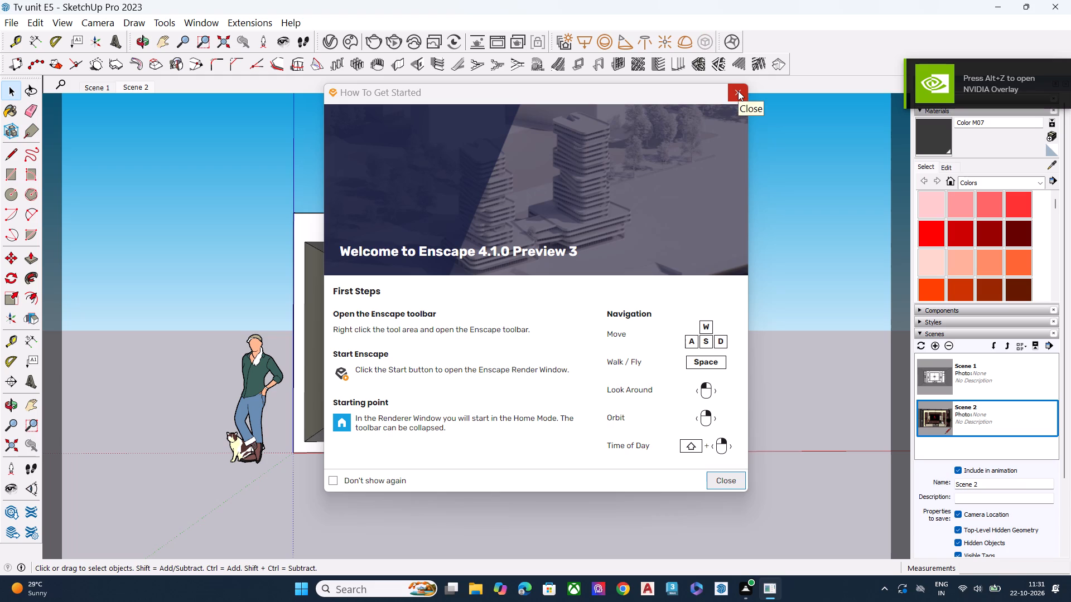
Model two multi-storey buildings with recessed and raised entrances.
Dismiss the Enscape welcome window and postpone the D5 LiveSync update.
left_click(738, 91)
left_click(740, 89)
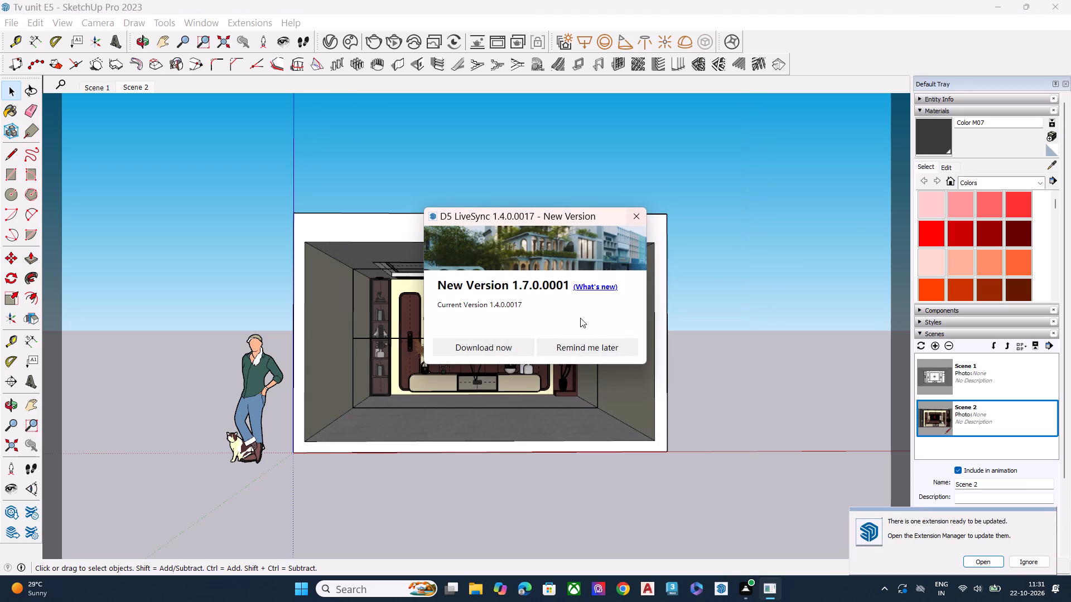
left_click(590, 346)
Delete the upper and lower dark brown scalloped panels behind the TV, leaving the plain beige back panel.
scroll(457, 338, "up", 10)
scroll(587, 314, "up", 3)
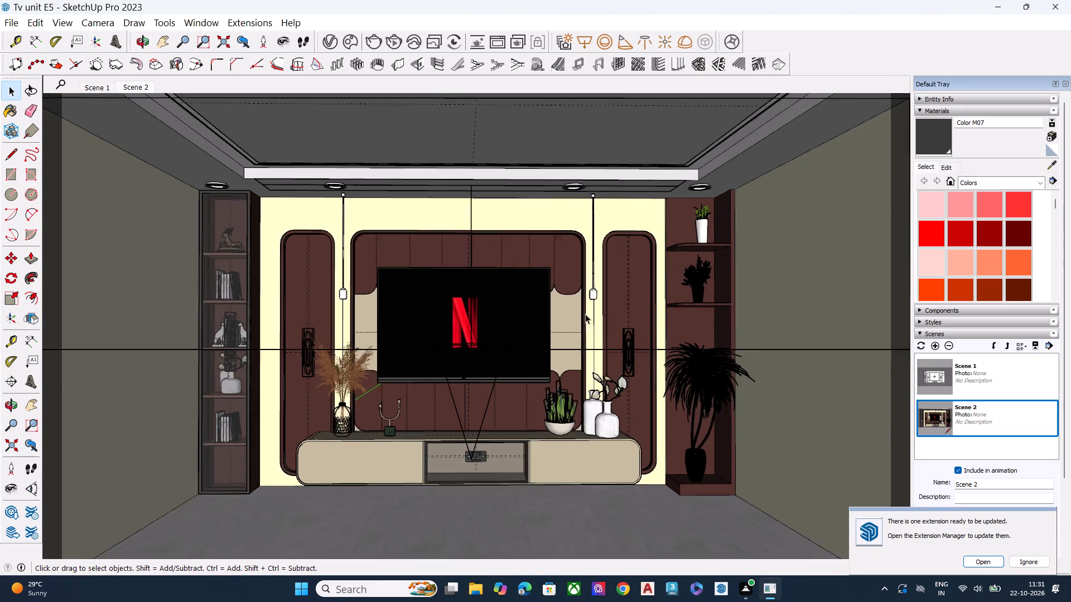
middle_click(539, 302)
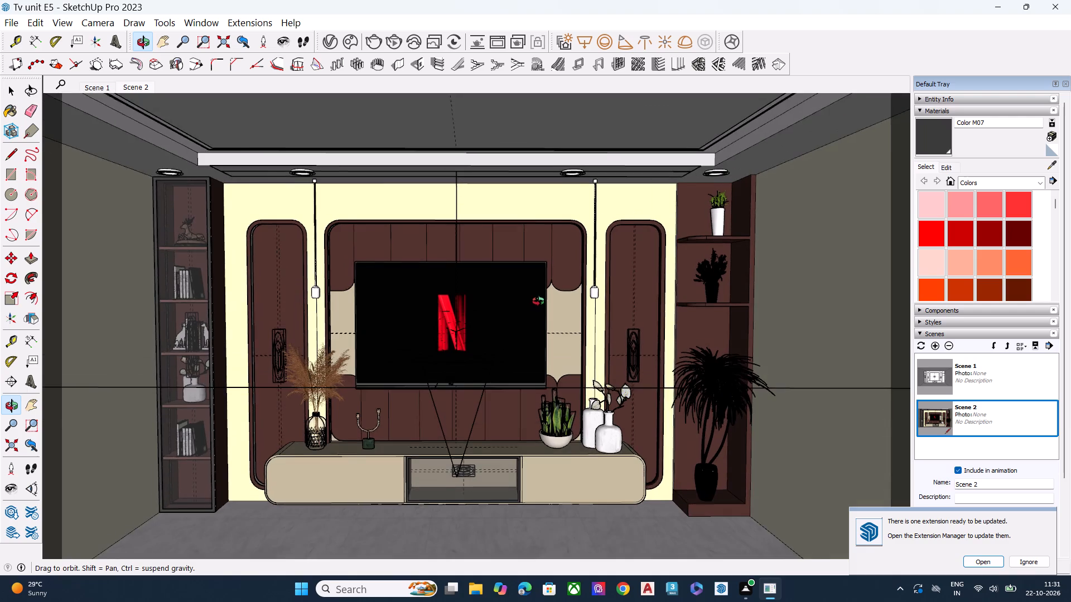
scroll(493, 288, "up", 6)
left_click(572, 241)
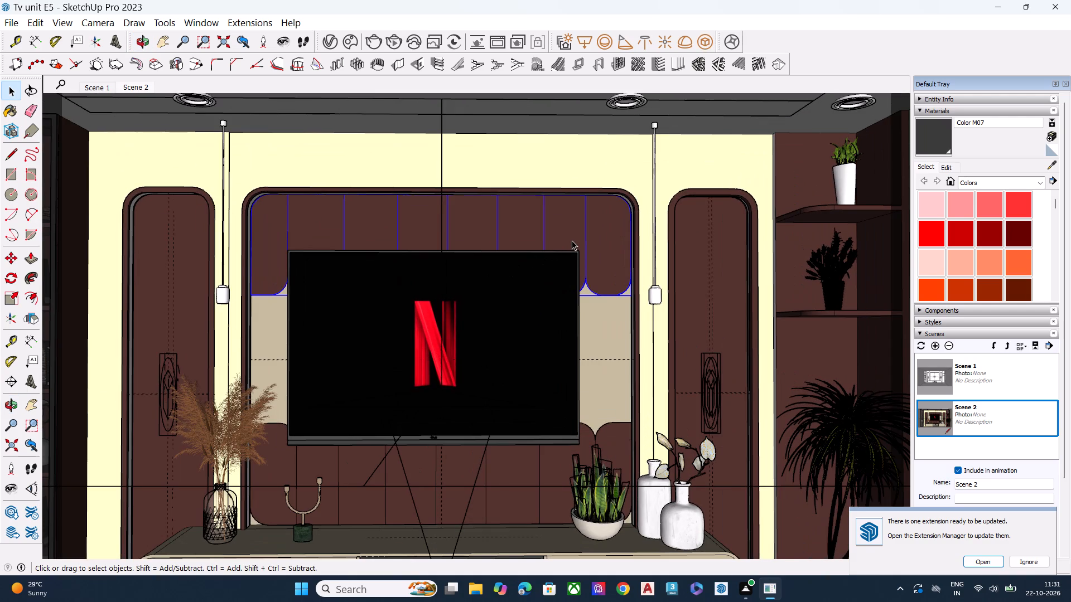
key("Delete")
left_click(519, 489)
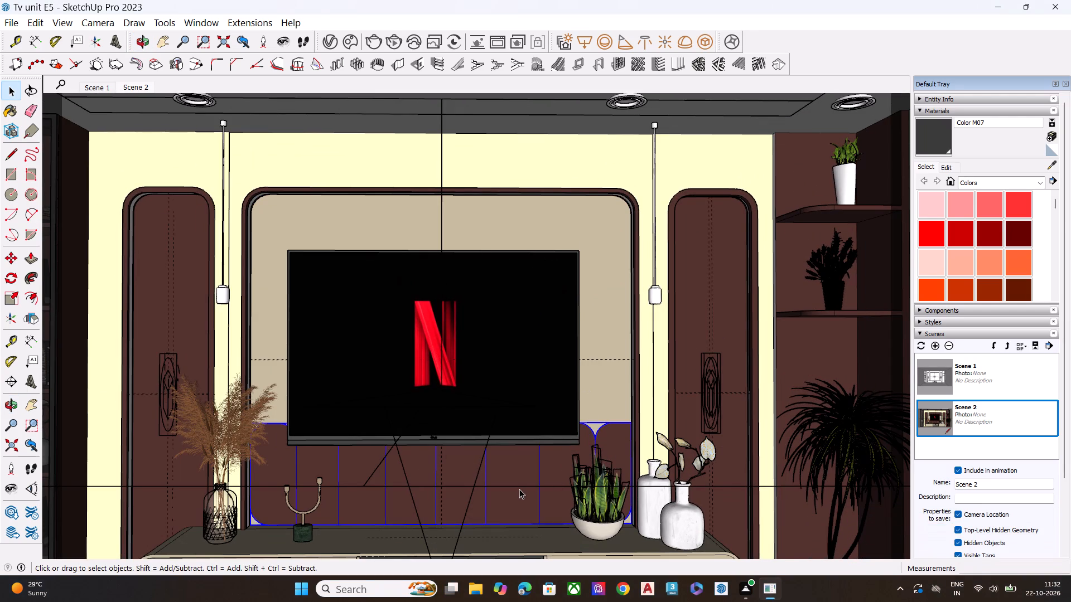
key("Delete")
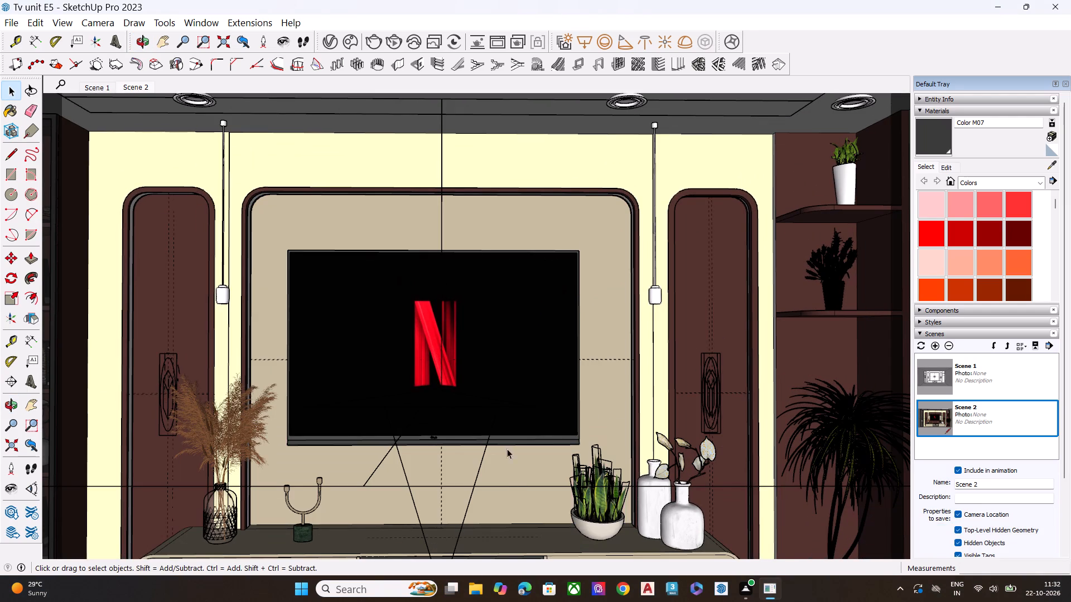
Scale the TV down uniformly from its upper corner by a factor of about 0.86.
left_click(494, 328)
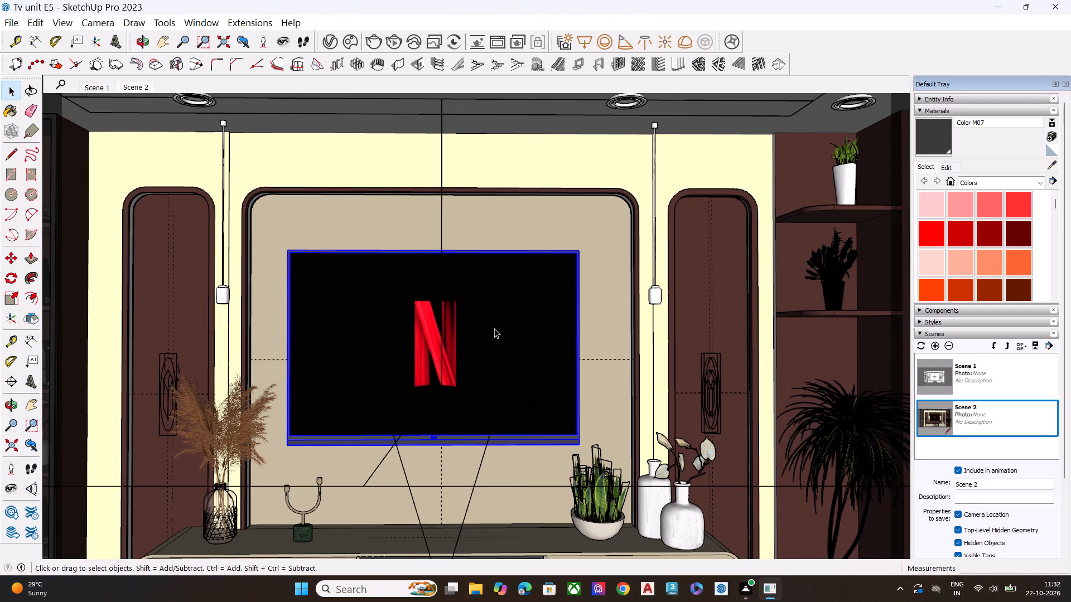
key("s")
left_click_drag(288, 250, 331, 308)
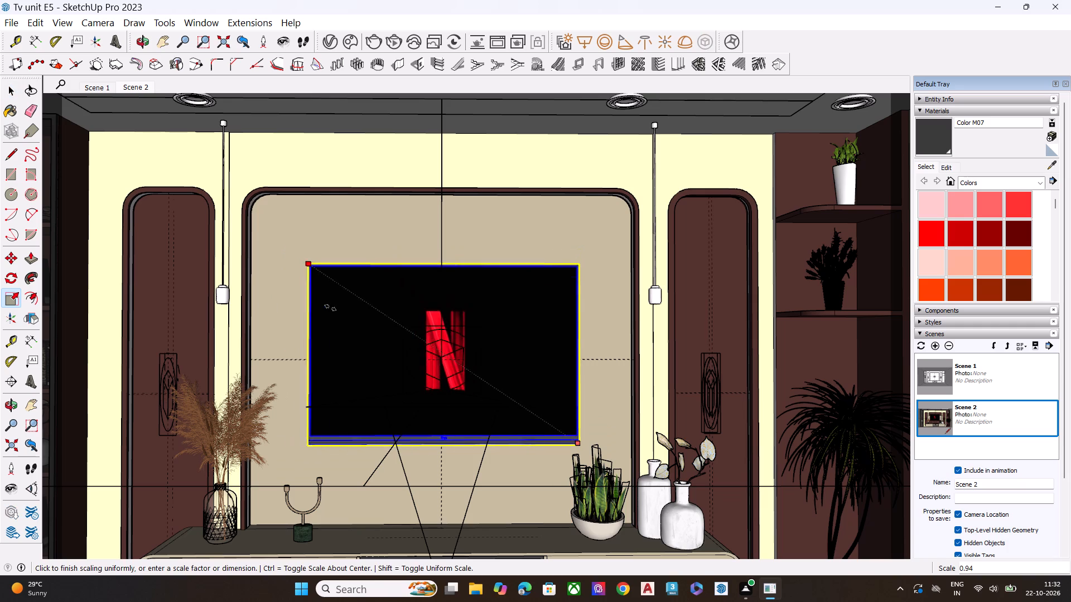
left_click_drag(331, 308, 315, 304)
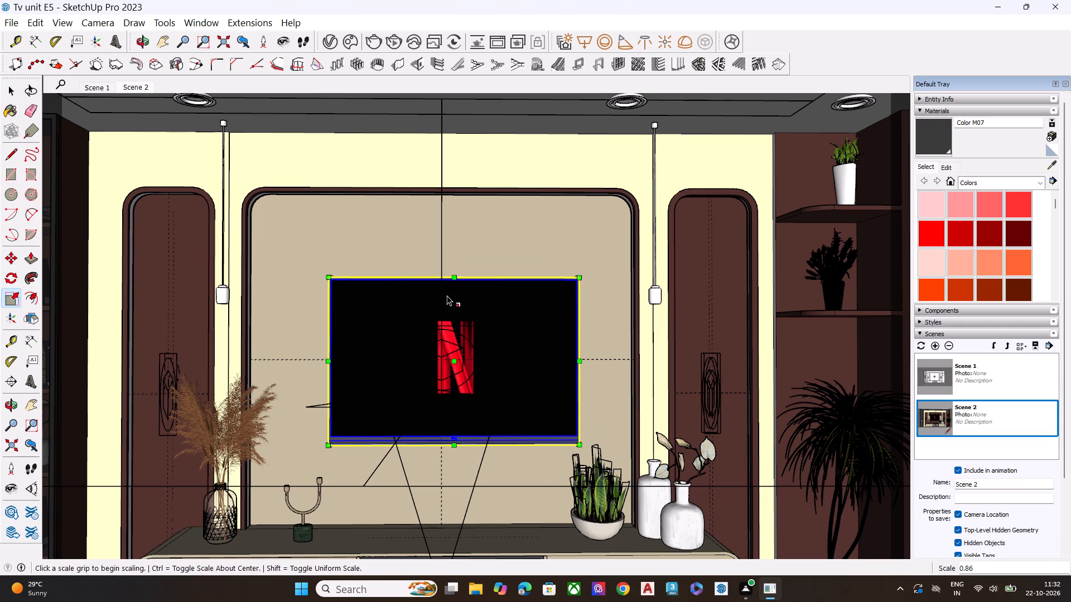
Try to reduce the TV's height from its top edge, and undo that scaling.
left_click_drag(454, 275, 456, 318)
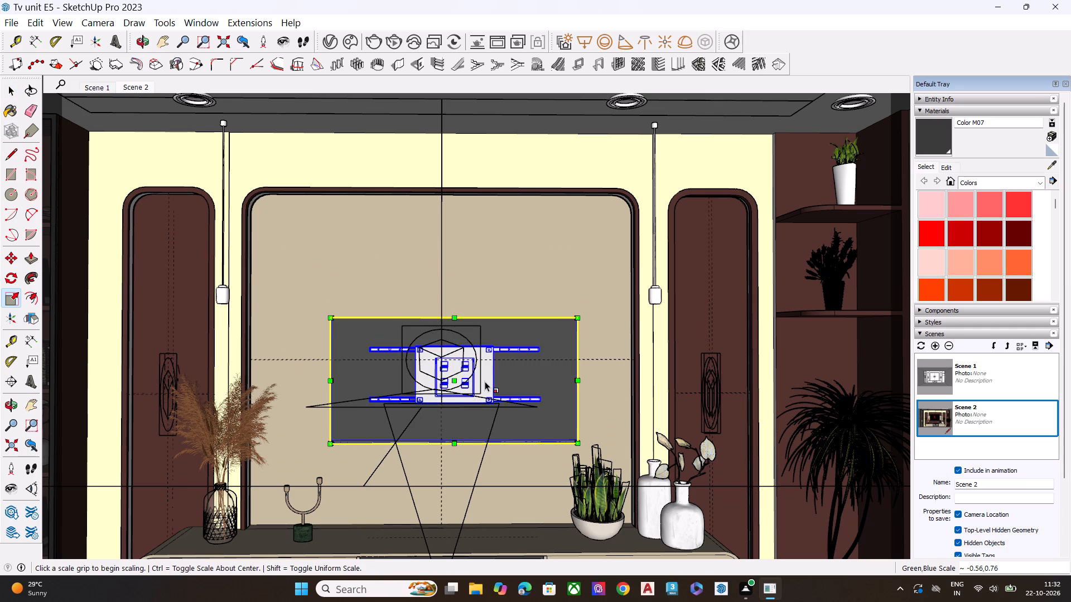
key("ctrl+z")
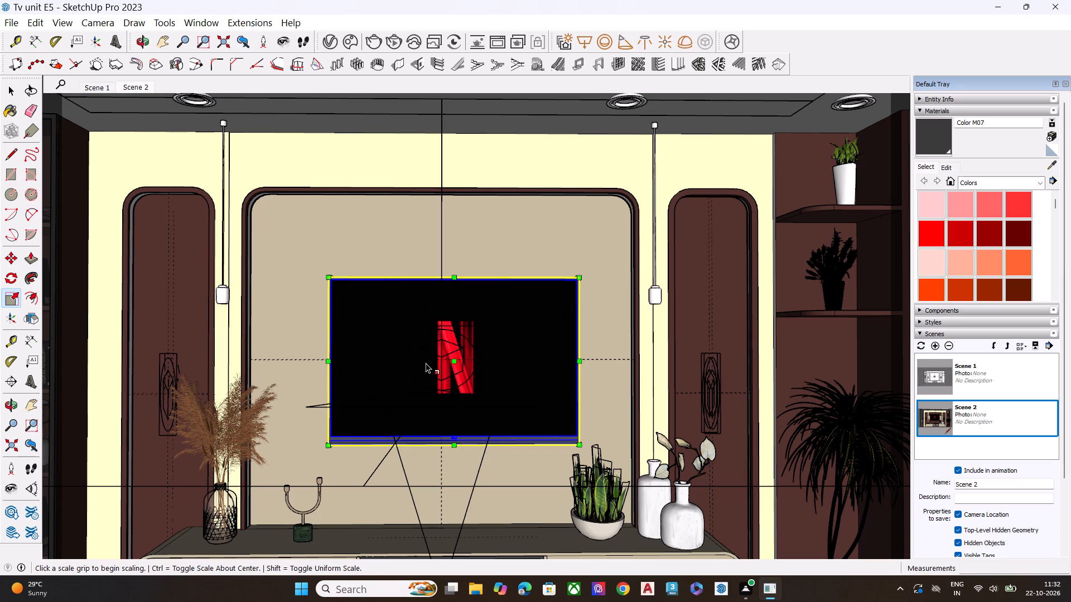
Scale the TV's height down along the blue axis from its top edge by about 0.71.
scroll(439, 289, "up", 3)
scroll(463, 275, "down", 2)
scroll(463, 275, "up", 6)
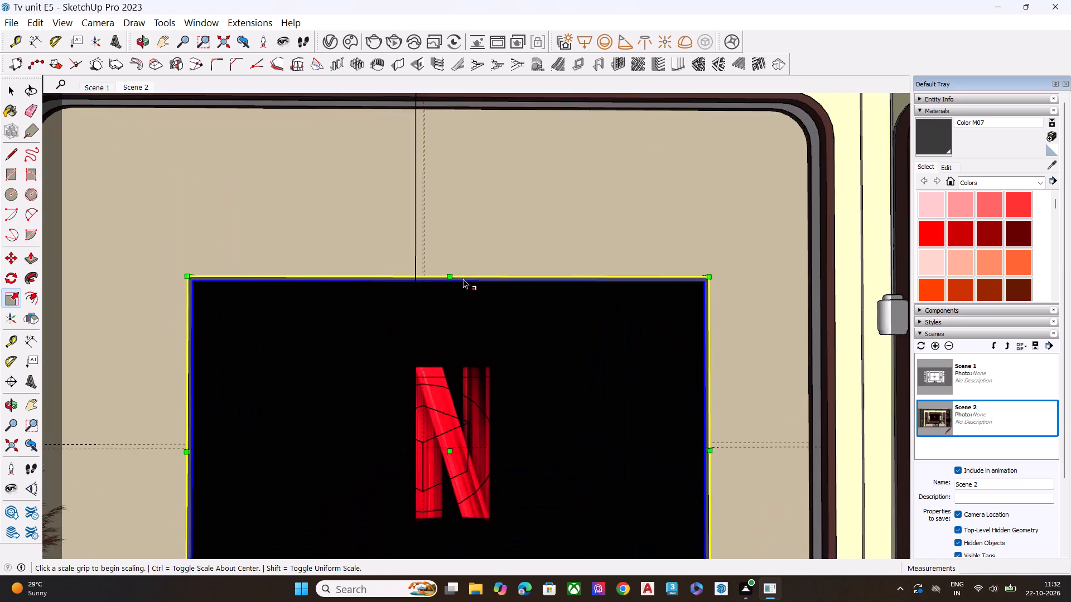
scroll(459, 281, "up", 1)
middle_click_drag(459, 281, 448, 386)
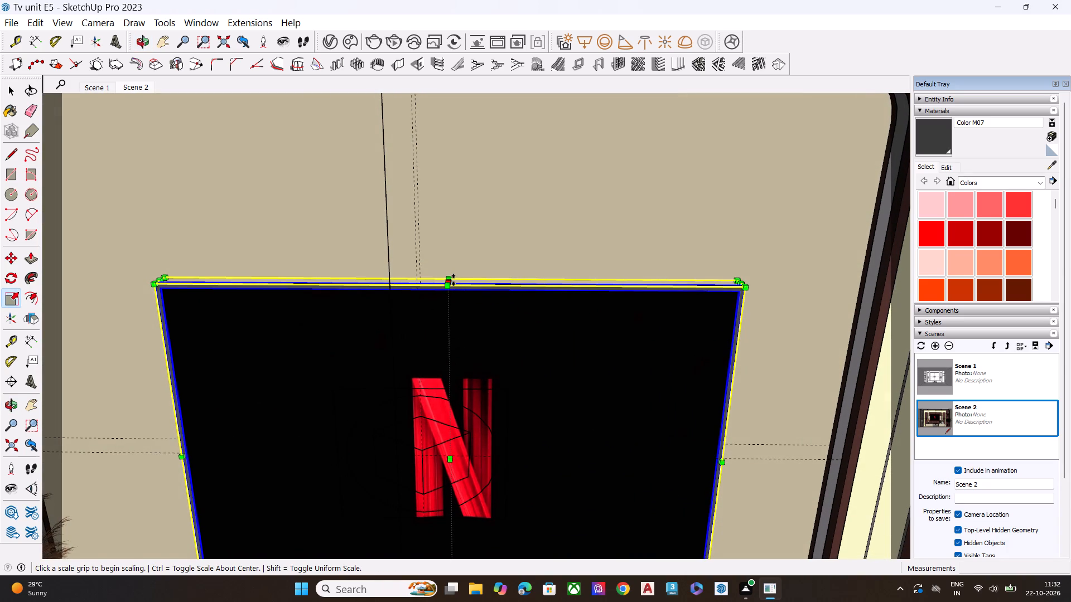
left_click(454, 280)
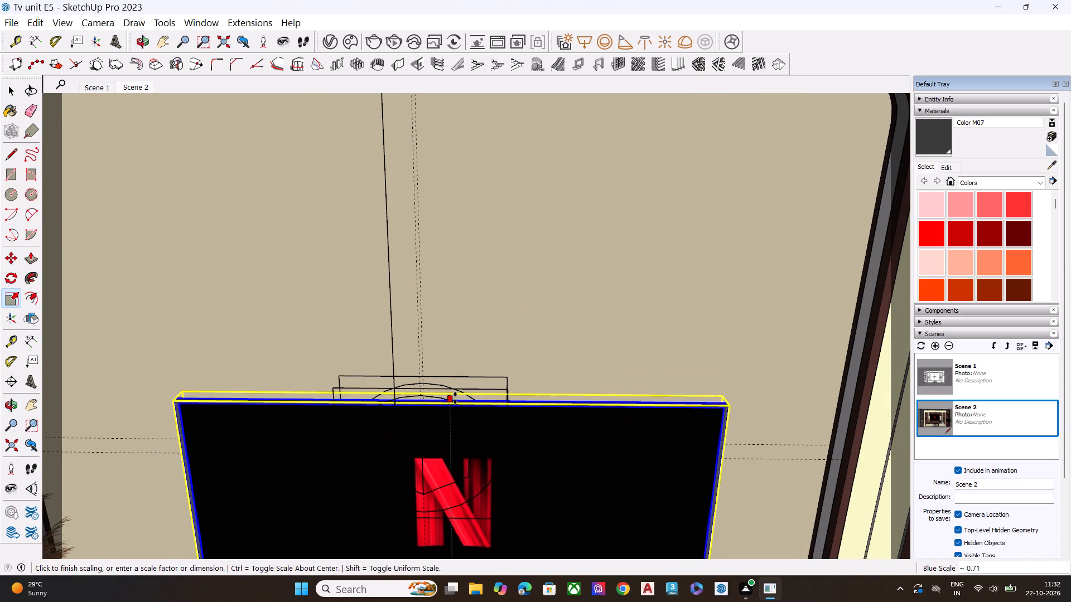
left_click(459, 395)
Scale the TV's height up along the blue axis from its top edge by about 1.14.
scroll(469, 228, "down", 2)
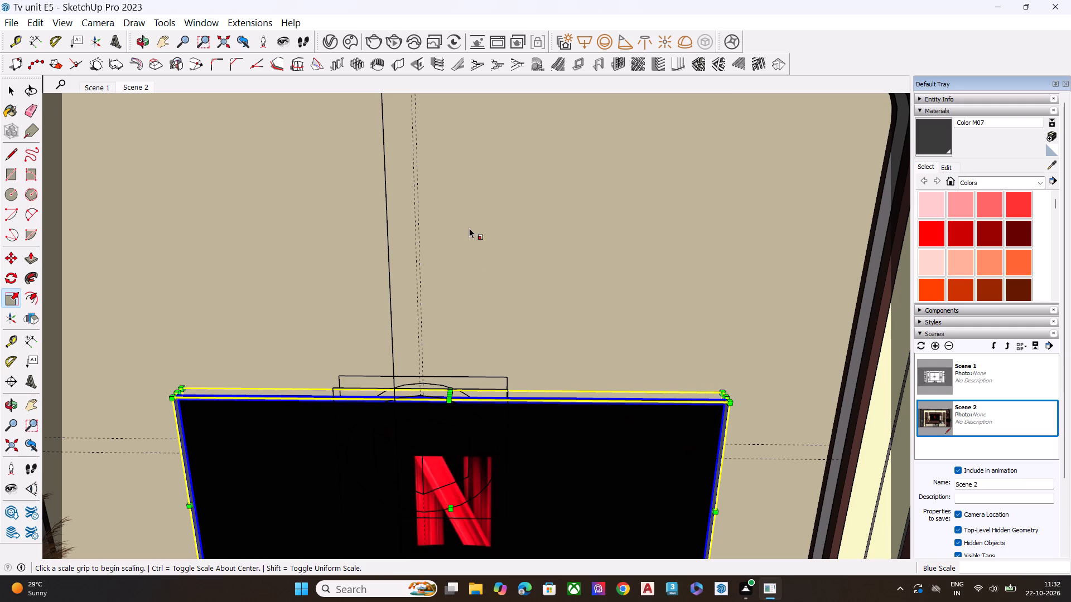
scroll(469, 228, "down", 9)
middle_click_drag(460, 354, 456, 335)
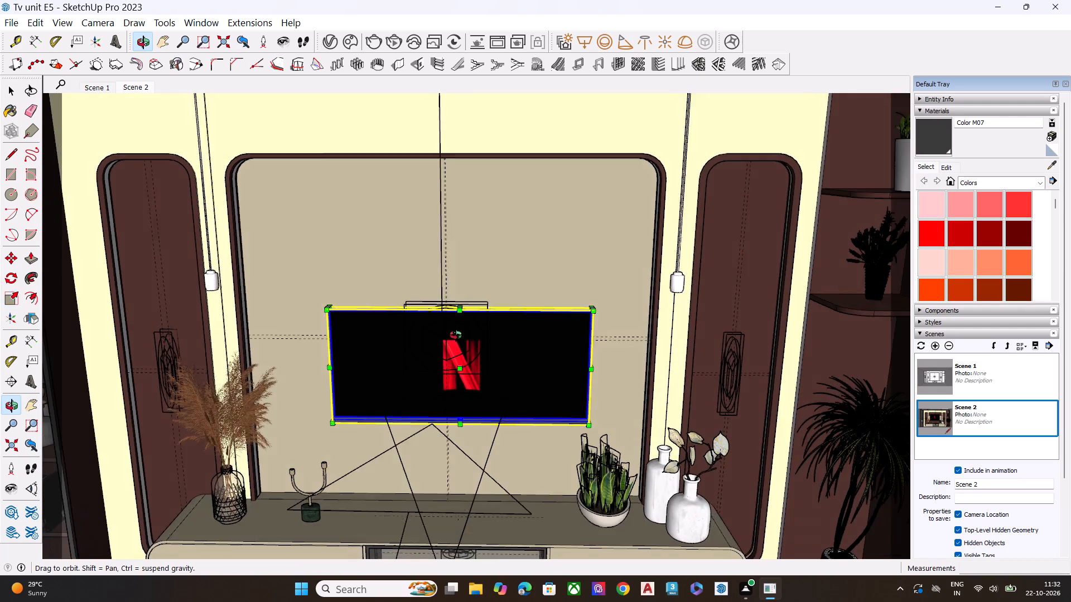
middle_click_drag(456, 335, 454, 342)
scroll(459, 319, "up", 7)
left_click_drag(465, 298, 467, 272)
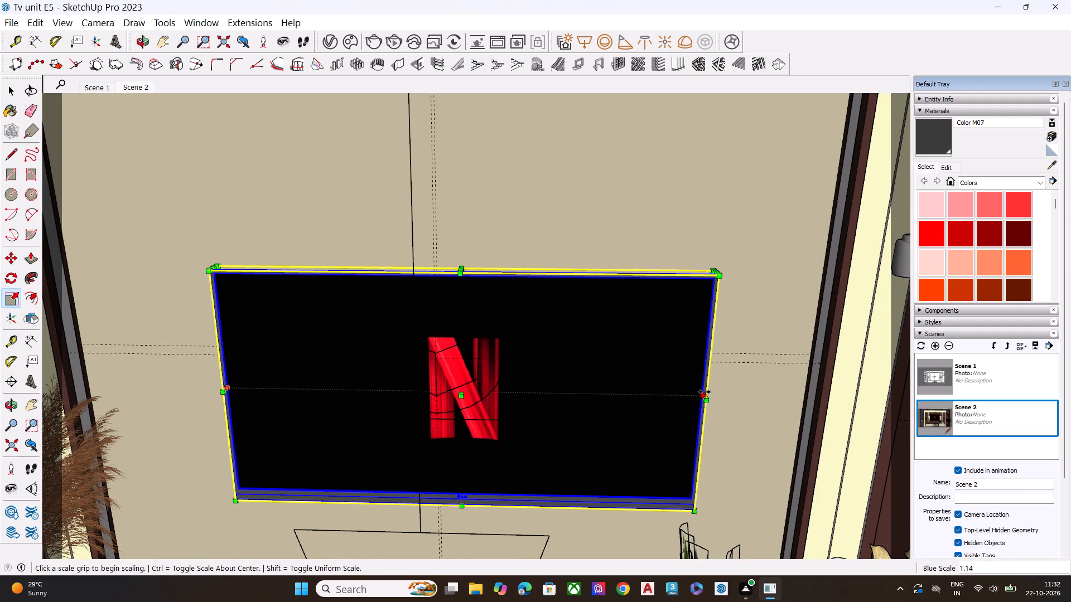
Scale the TV's width down along the red axis by about 0.88.
left_click_drag(705, 392, 653, 391)
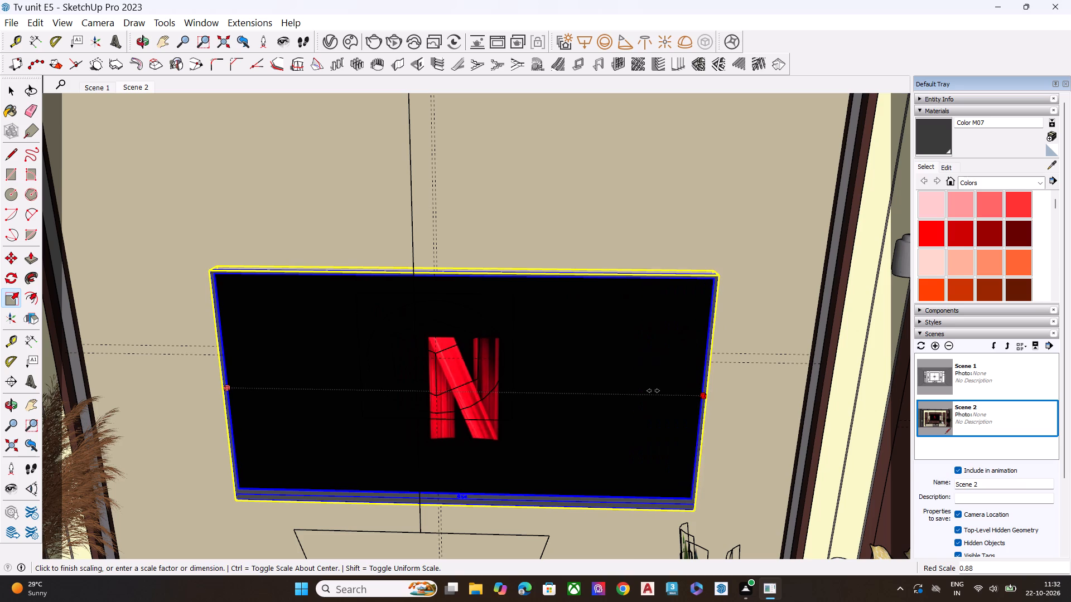
left_click_drag(653, 391, 650, 392)
Move the TV up the beige back panel by about 7 9/16".
scroll(552, 293, "down", 8)
middle_click_drag(528, 330, 532, 283)
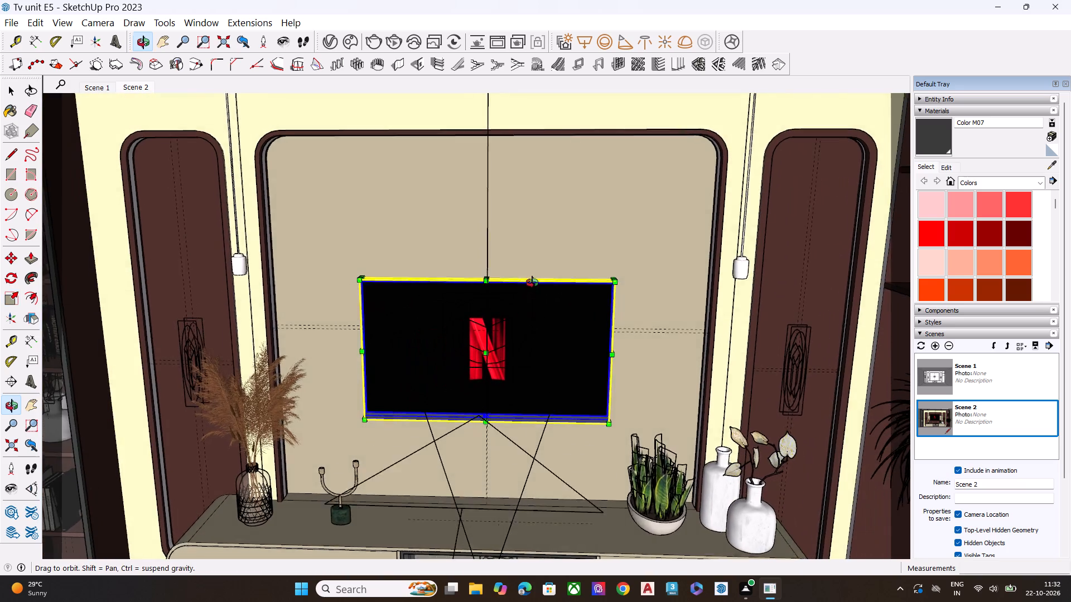
middle_click_drag(532, 283, 537, 274)
scroll(452, 290, "down", 7)
scroll(529, 414, "up", 3)
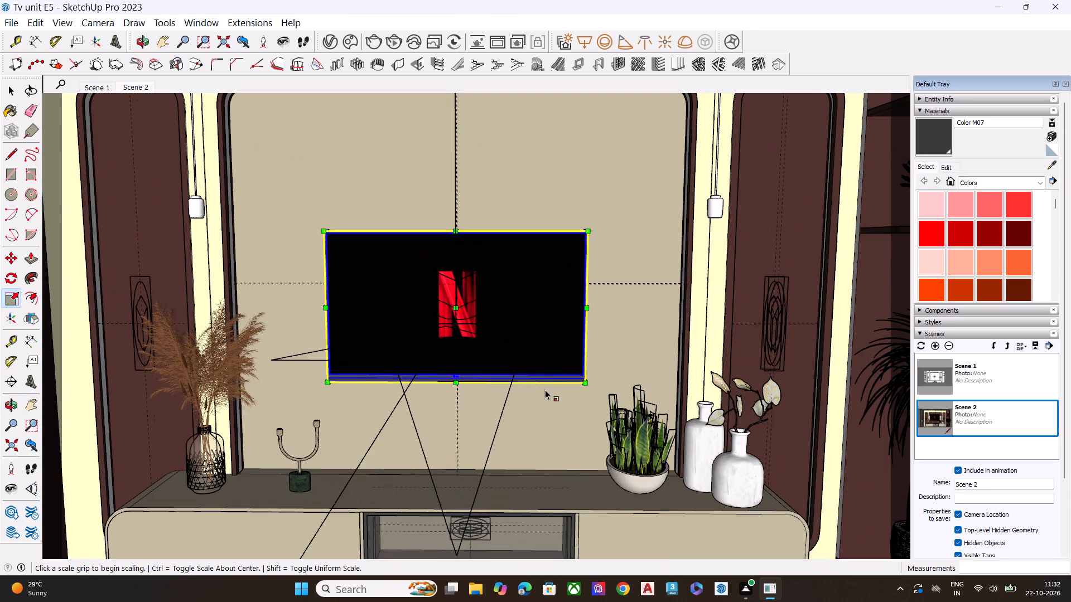
key("space")
key("m")
left_click(583, 385)
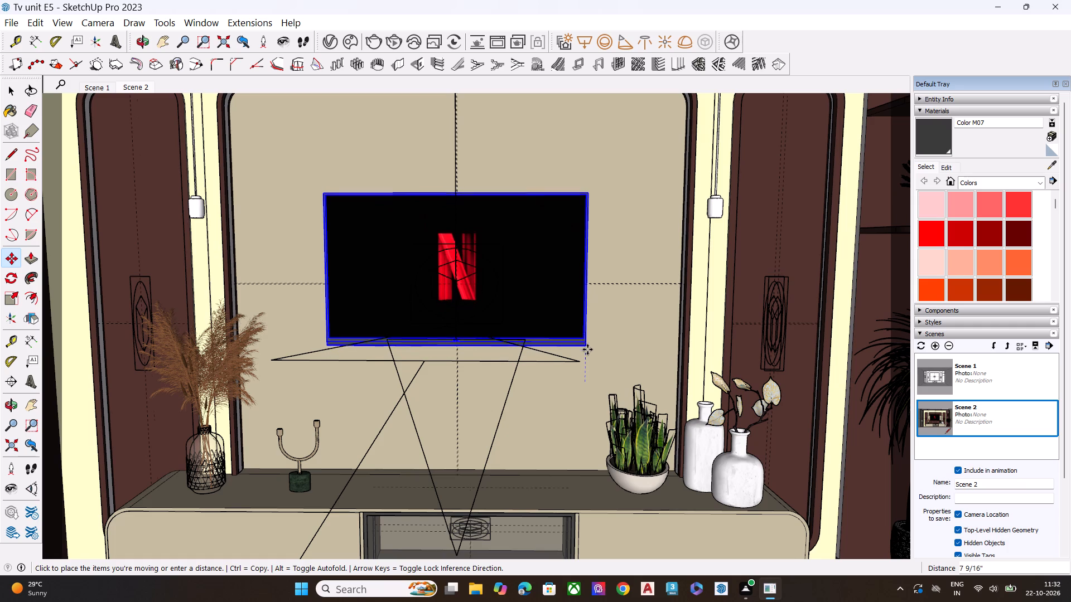
left_click(588, 352)
key("space")
Move the long ceiling strip light above the TV wall about 1' 6 7/8" out into the room.
scroll(530, 356, "down", 6)
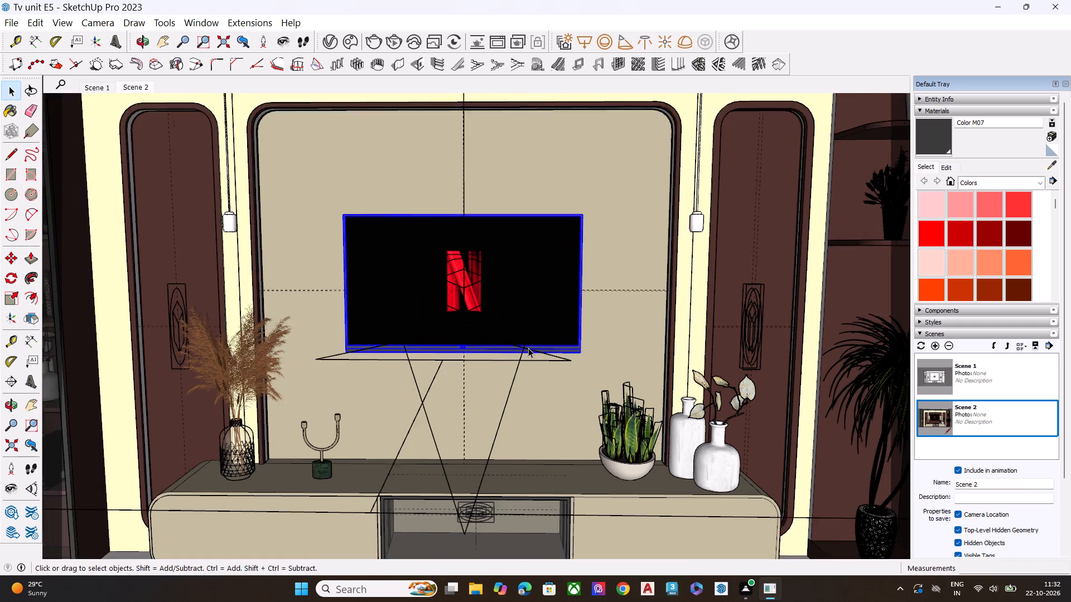
scroll(528, 348, "down", 9)
middle_click_drag(576, 337, 485, 353)
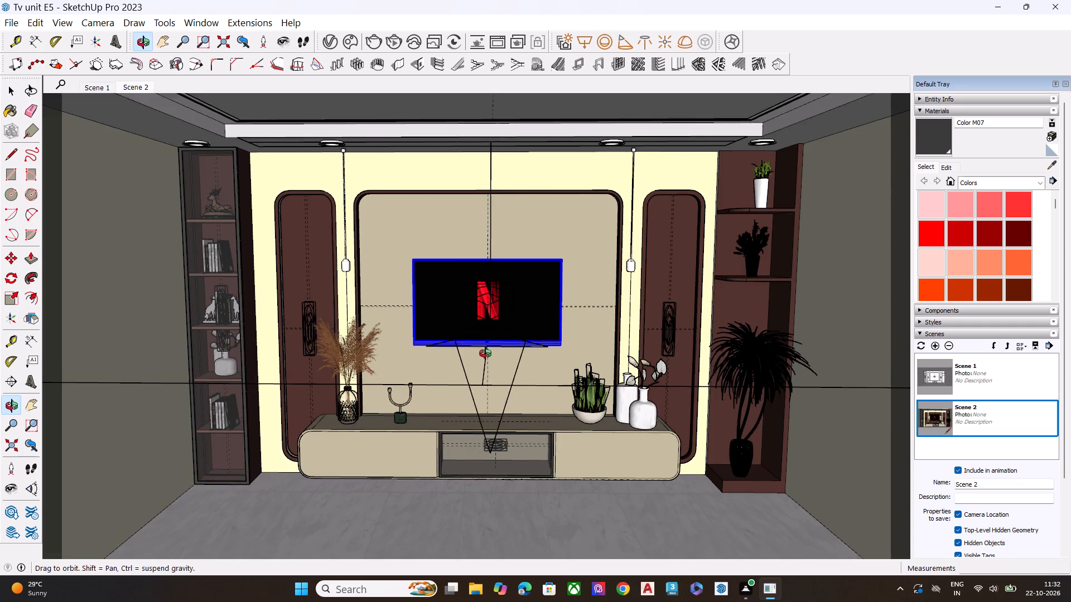
middle_click_drag(485, 353, 501, 321)
left_click(687, 130)
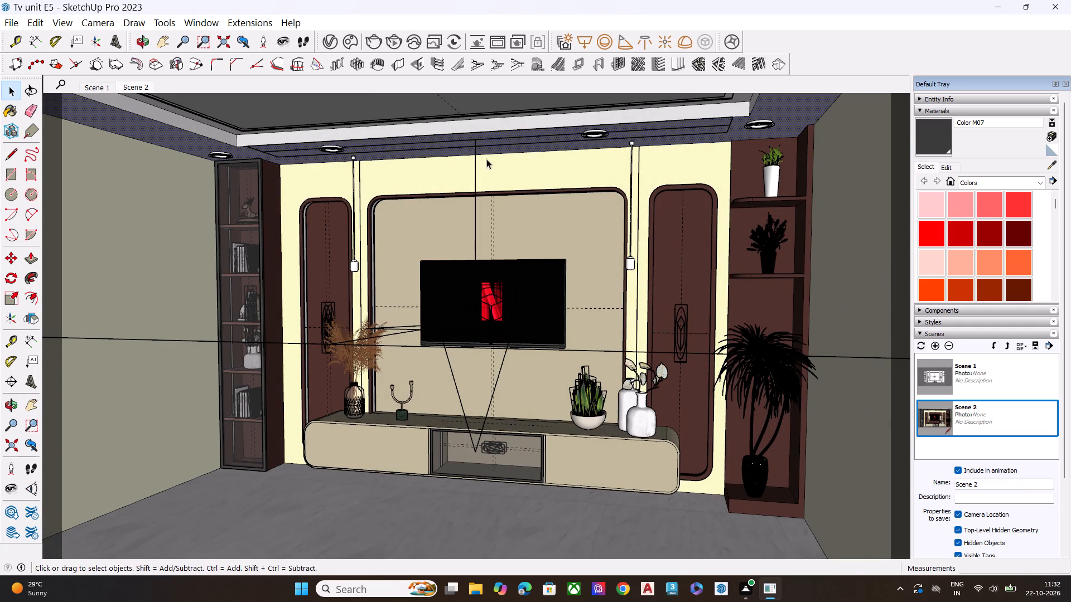
left_click(479, 143)
left_click(477, 144)
left_click(475, 156)
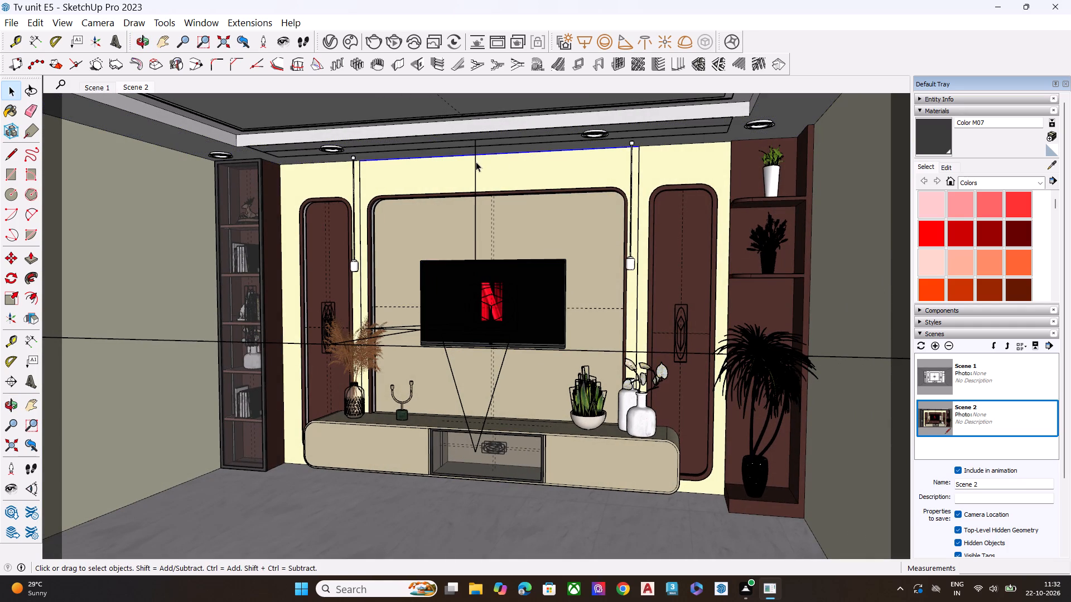
left_click(475, 168)
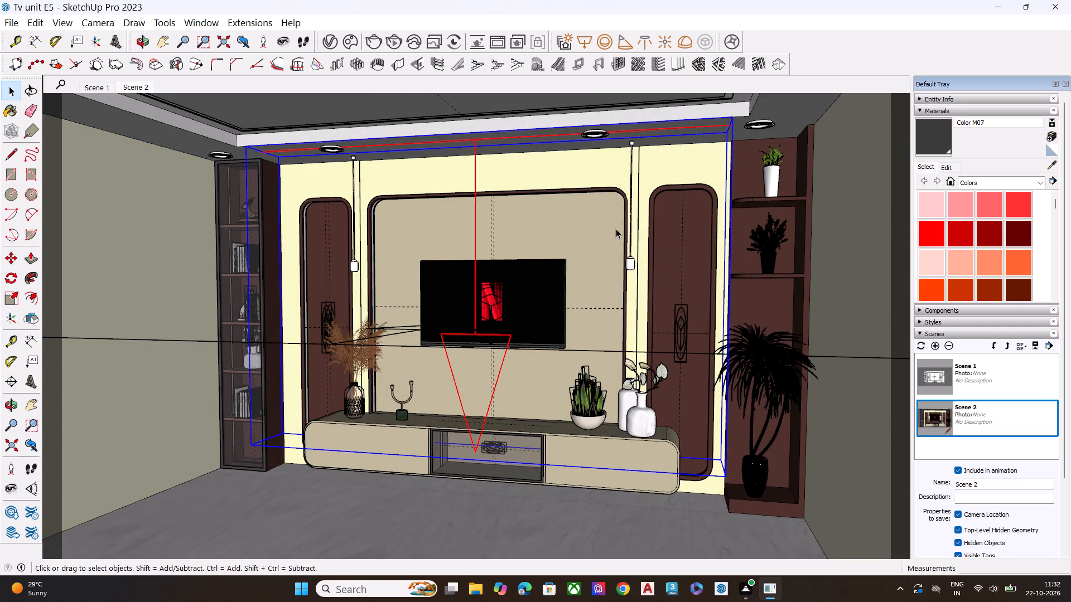
key("m")
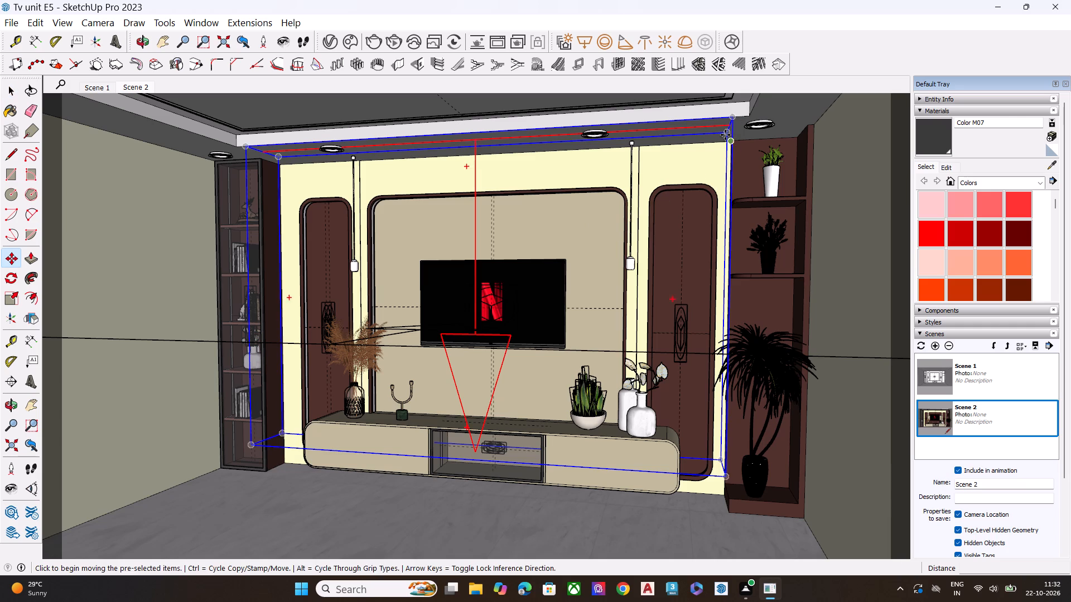
left_click(725, 135)
left_click(729, 119)
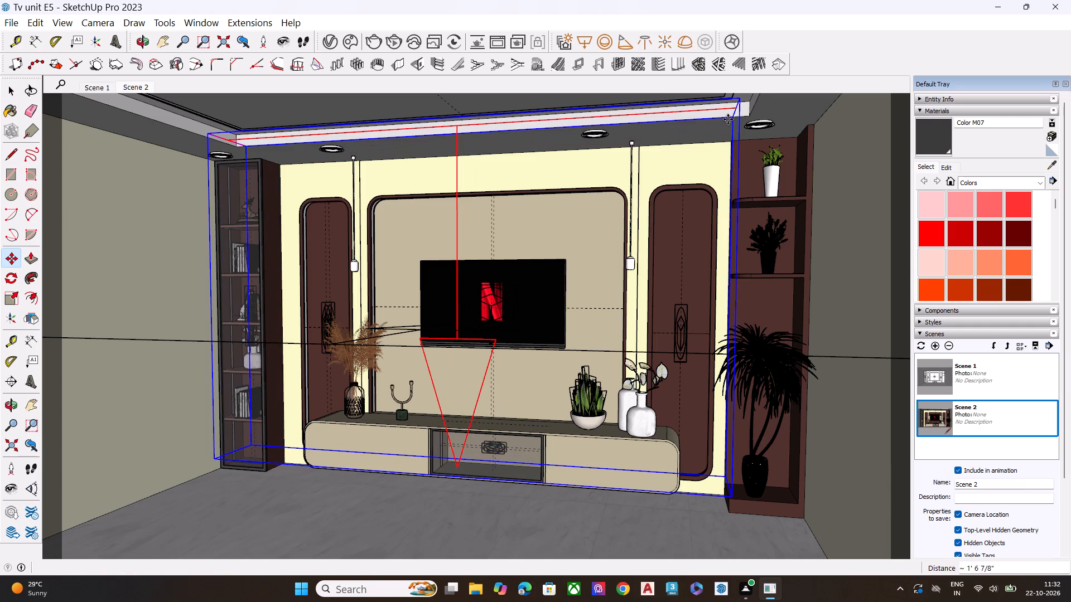
key("space")
Examine the revised TV wall and the extents of its cream wall faces.
scroll(494, 191, "down", 4)
middle_click_drag(490, 195, 593, 188)
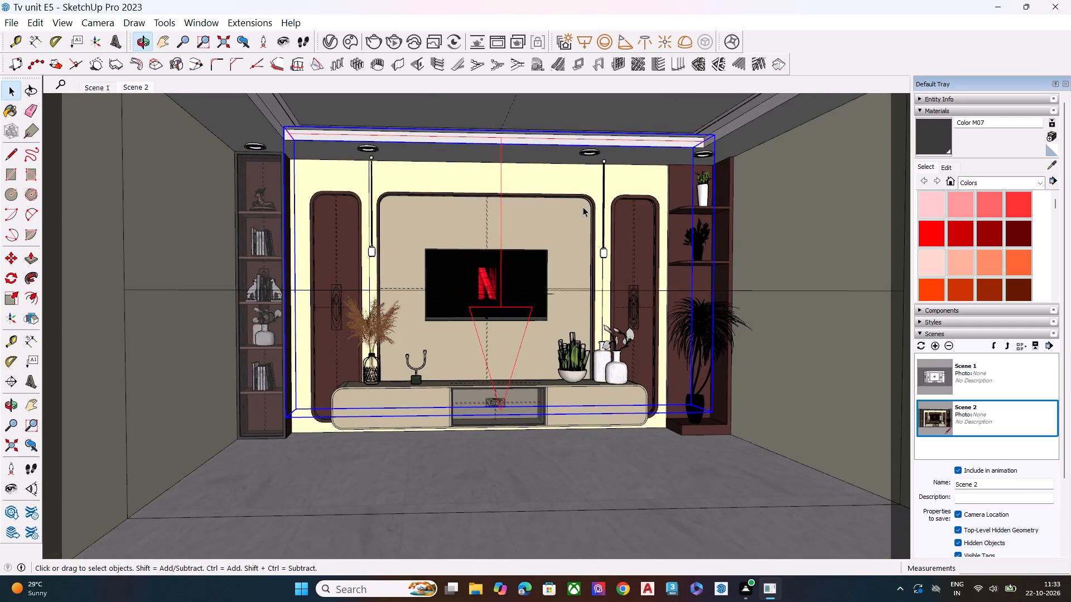
scroll(570, 250, "up", 2)
middle_click_drag(551, 246, 512, 270)
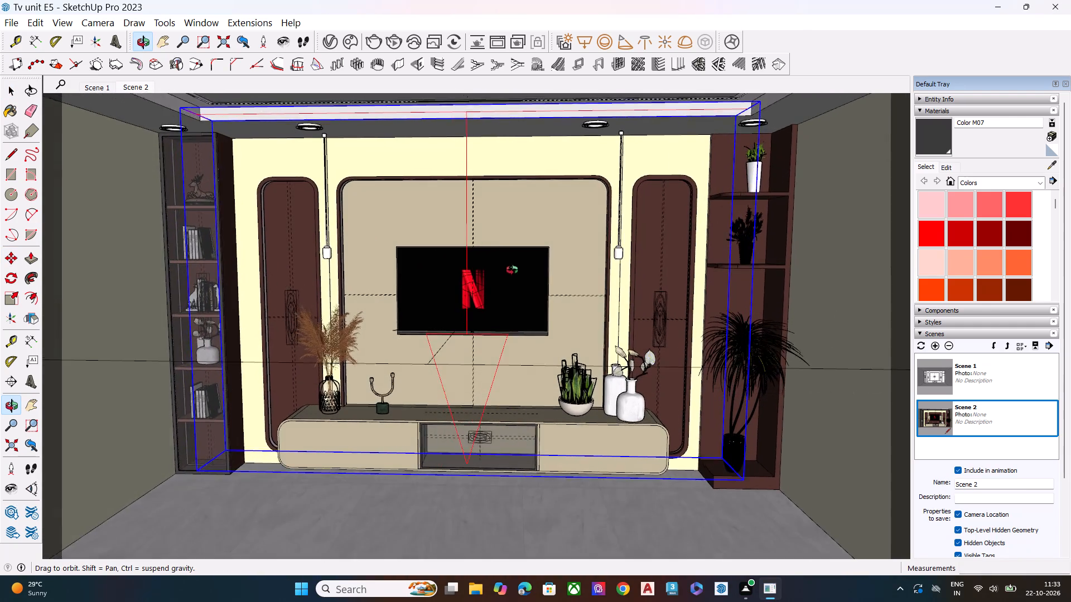
middle_click_drag(512, 270, 515, 258)
scroll(539, 171, "up", 2)
left_click(539, 166)
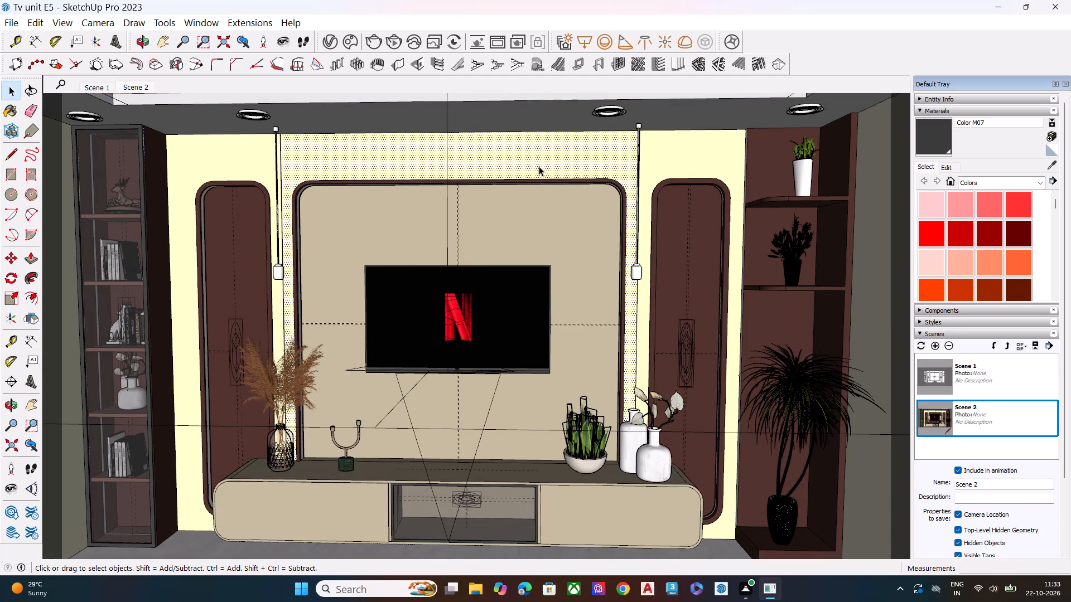
left_click(539, 166)
left_click(682, 156)
middle_click_drag(583, 169, 597, 164)
key("space")
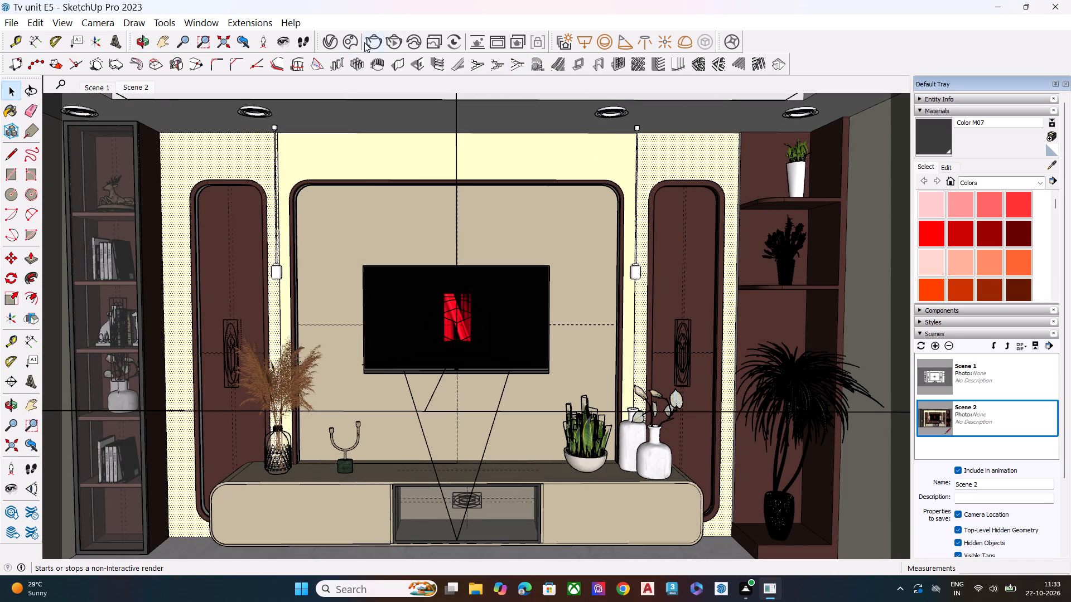
Look through the first entries of the V-Ray scene material list, from [Color C05]1 down to capa2.
left_click(330, 43)
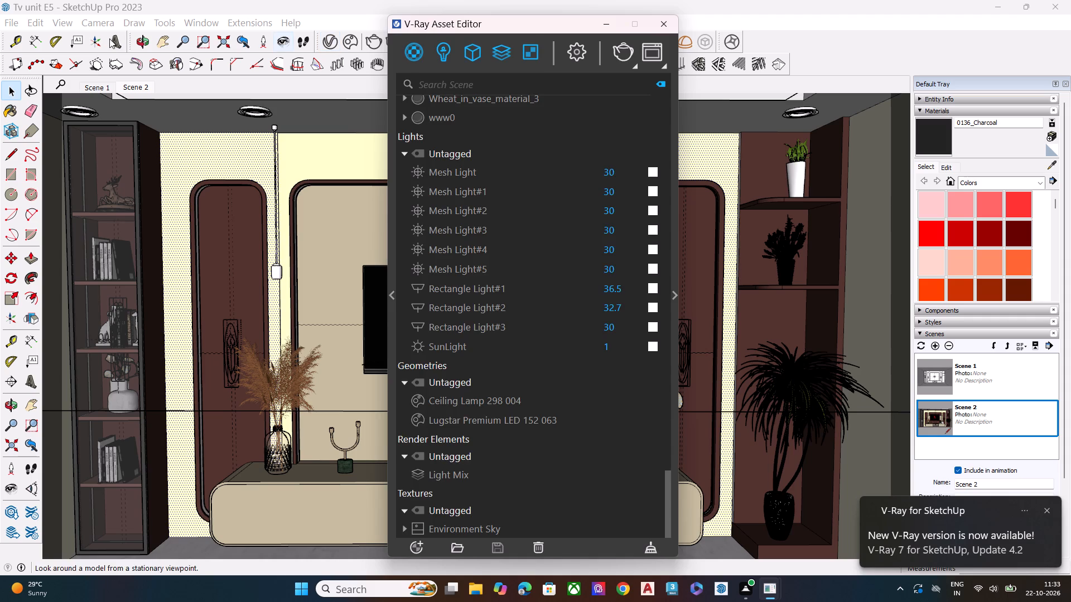
left_click(389, 298)
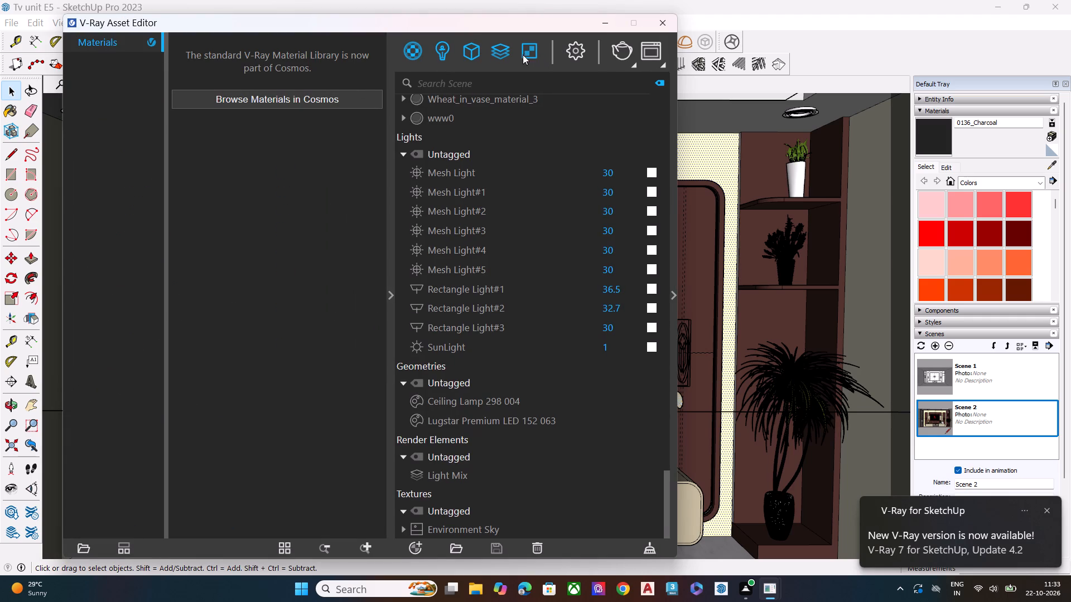
left_click(448, 43)
left_click(401, 45)
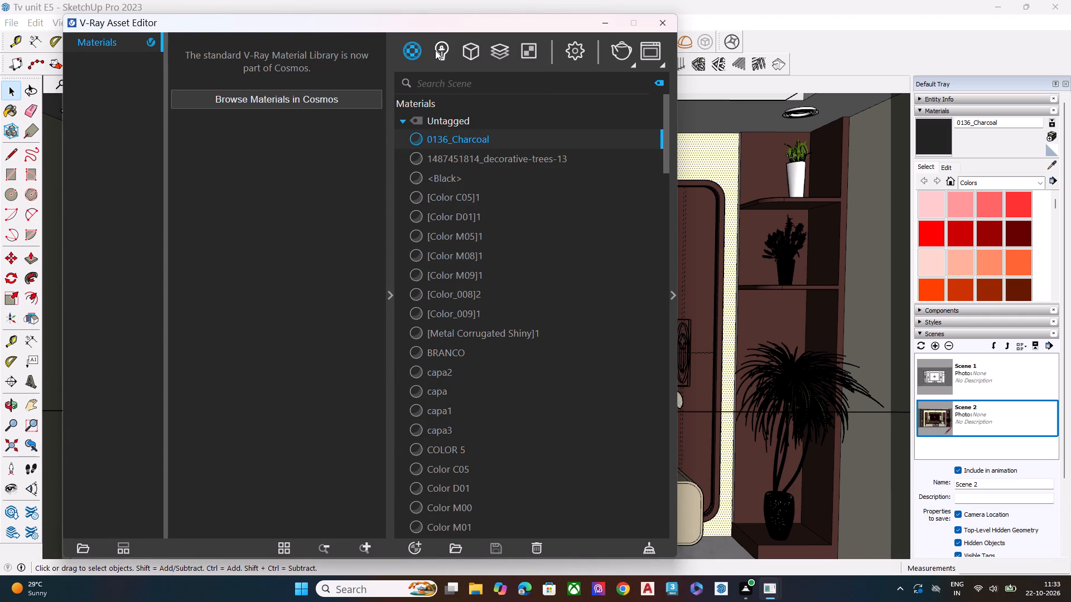
left_click(448, 195)
left_click(450, 221)
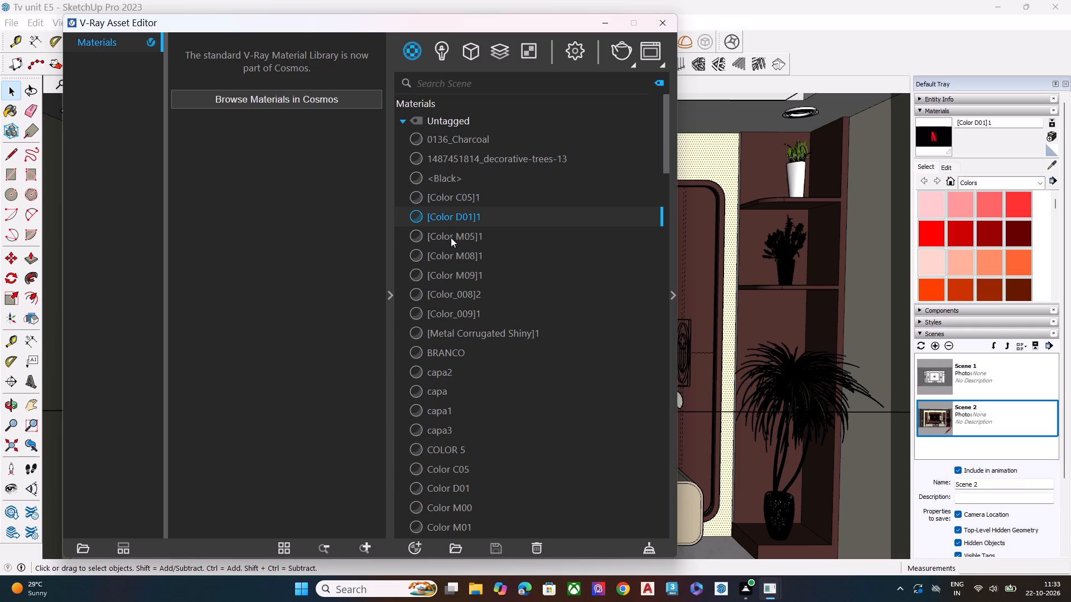
left_click(451, 237)
left_click(456, 260)
left_click(464, 273)
left_click(461, 294)
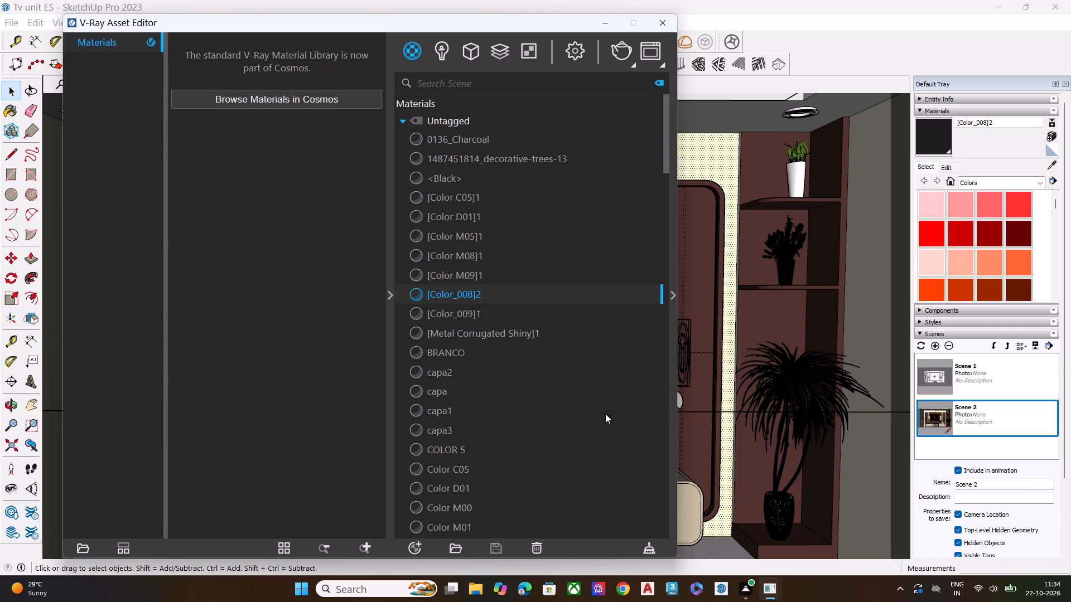
left_click_drag(493, 23, 492, 24)
left_click_drag(492, 24, 491, 35)
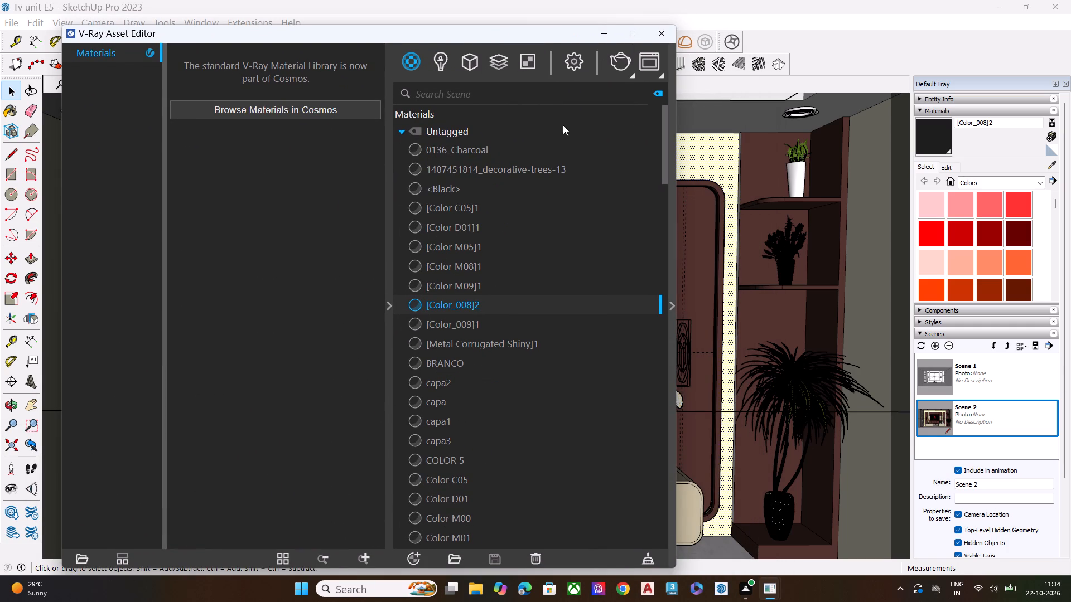
left_click(462, 332)
left_click(469, 341)
left_click(462, 360)
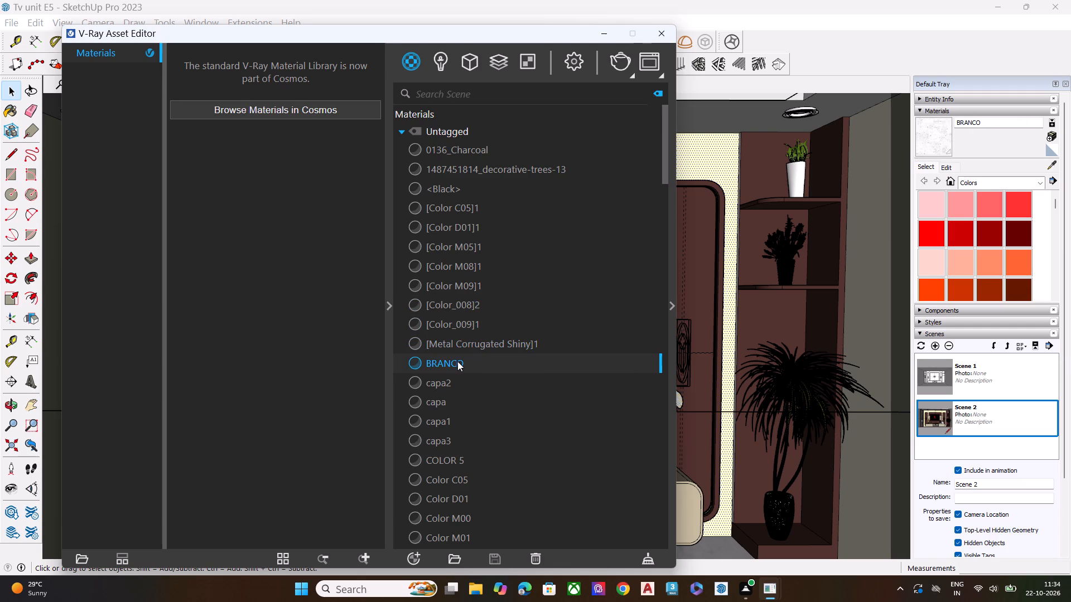
left_click(430, 392)
left_click(437, 385)
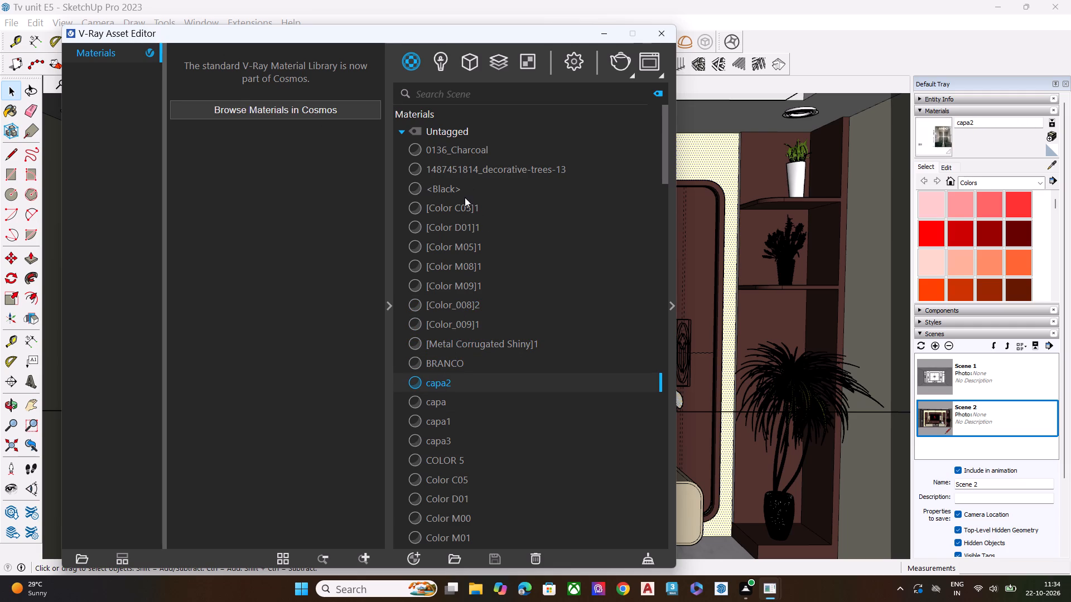
Find the cream wall's Lily_Light material in the V-Ray material list and open its colour for editing in SketchUp.
left_click(467, 212)
scroll(474, 209, "down", 9)
scroll(488, 198, "up", 1)
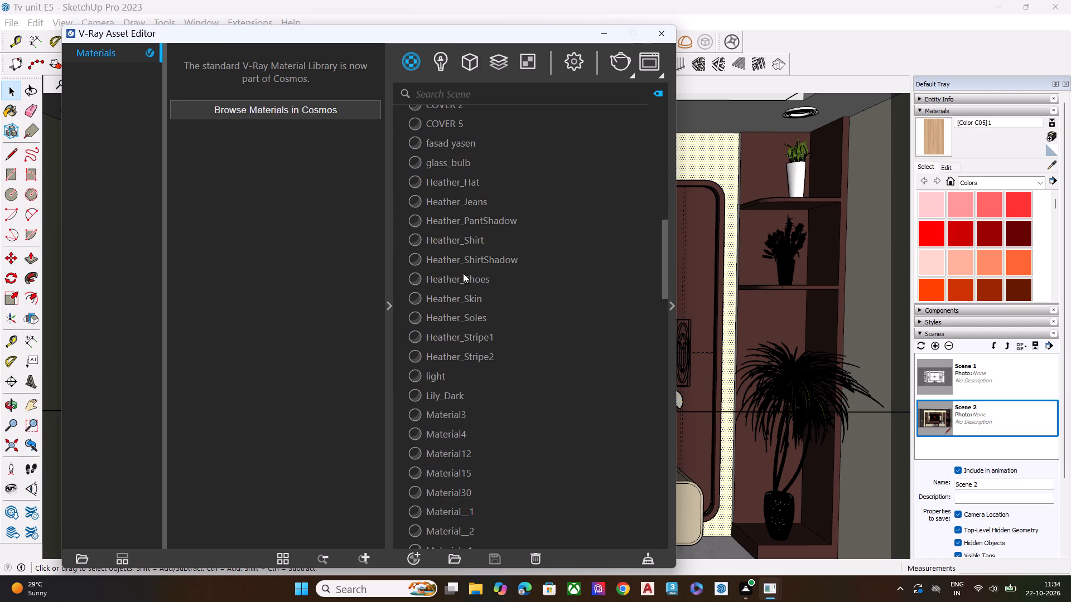
scroll(456, 324, "down", 1)
scroll(457, 323, "up", 1)
scroll(457, 323, "down", 18)
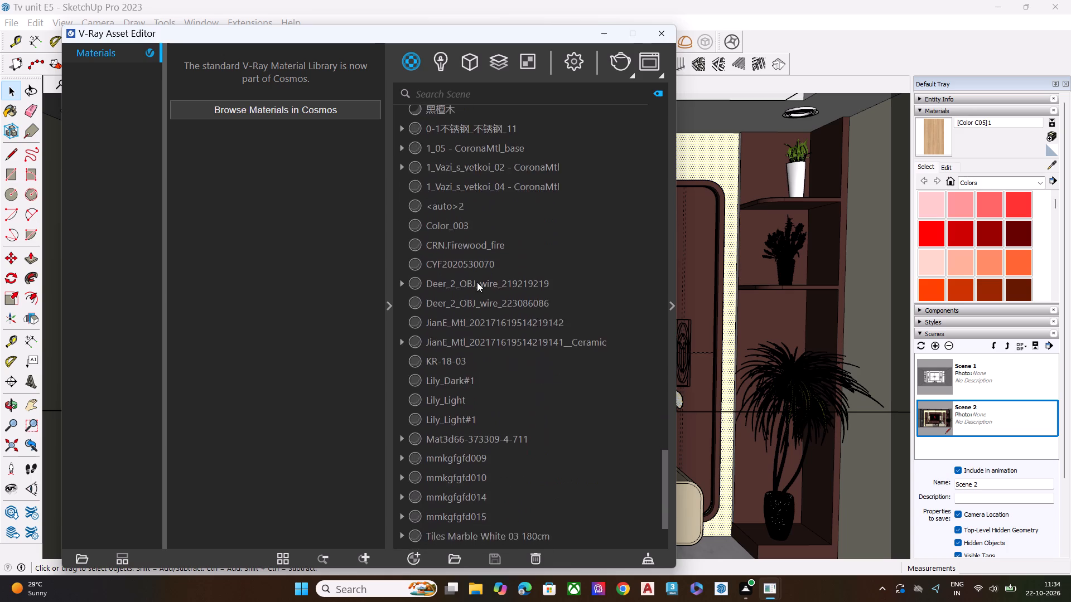
scroll(477, 282, "down", 6)
scroll(486, 258, "up", 1)
scroll(486, 258, "down", 5)
left_click(469, 265)
left_click(465, 286)
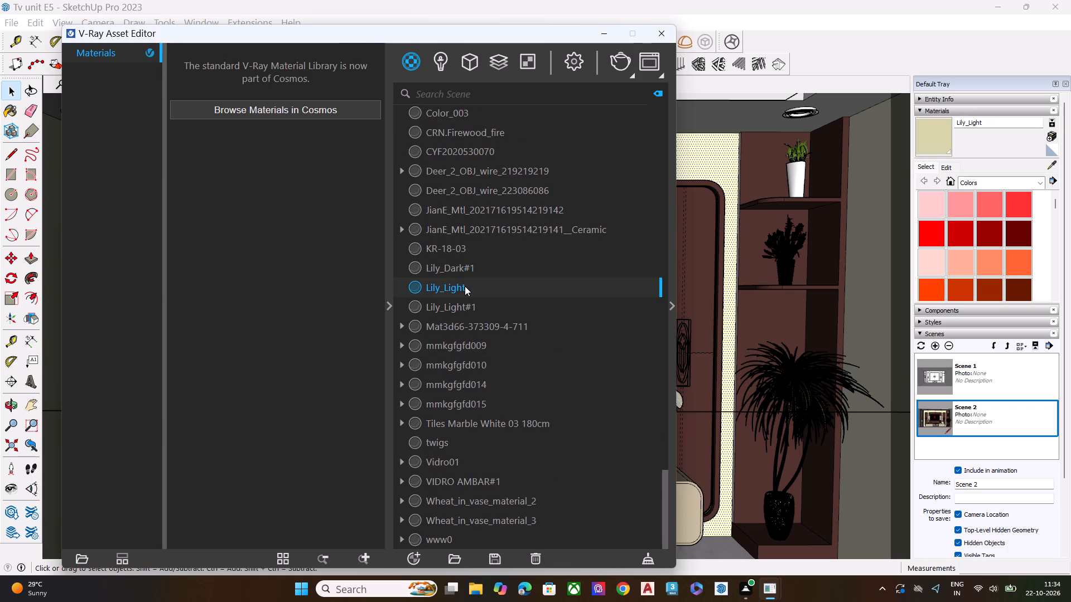
left_click(468, 314)
left_click(475, 287)
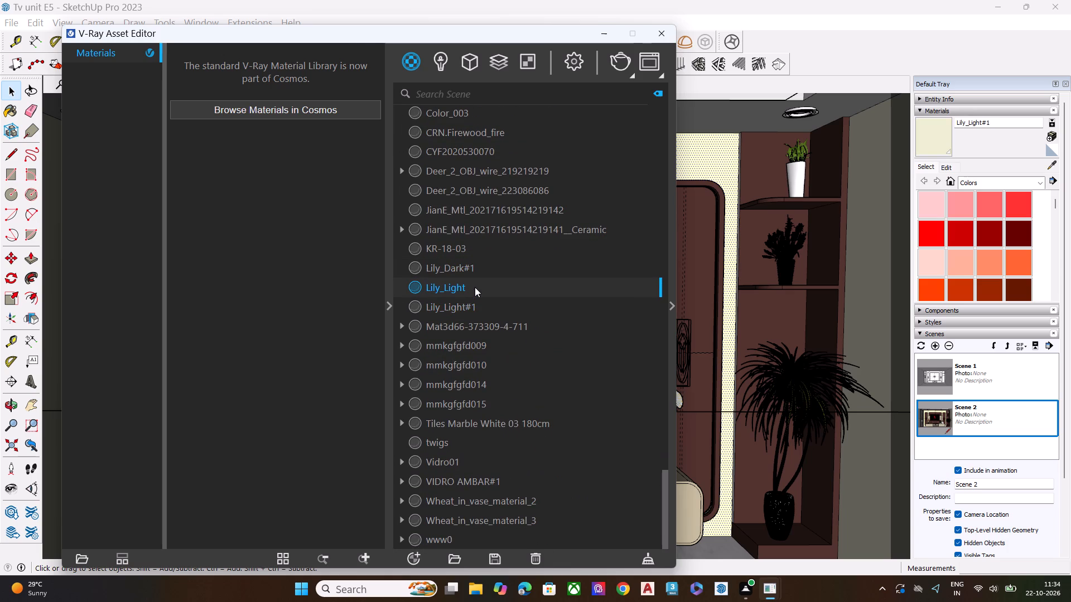
left_click(933, 137)
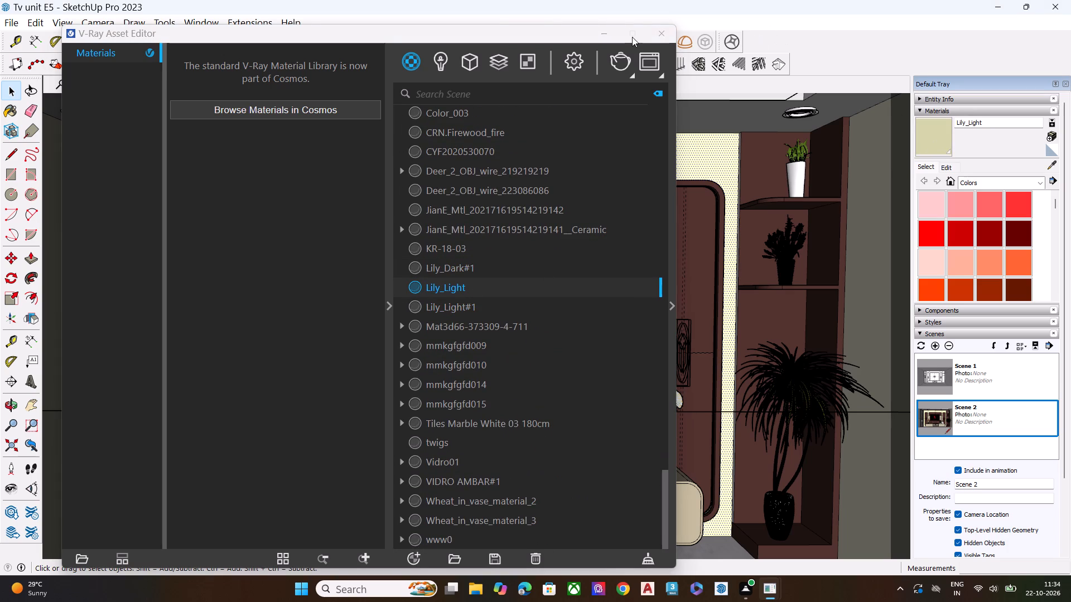
left_click(660, 36)
left_click(940, 169)
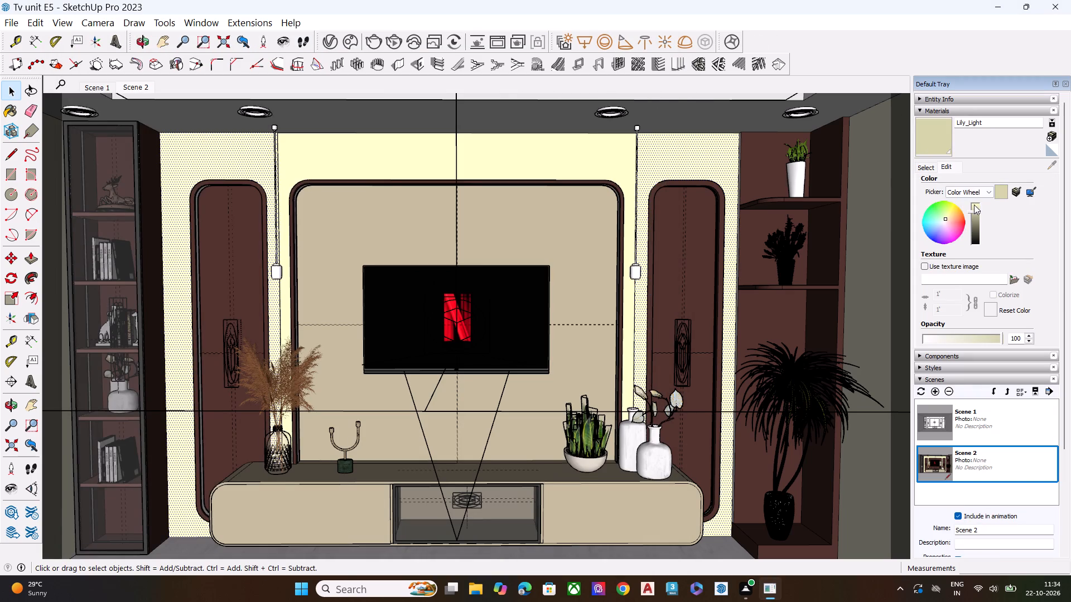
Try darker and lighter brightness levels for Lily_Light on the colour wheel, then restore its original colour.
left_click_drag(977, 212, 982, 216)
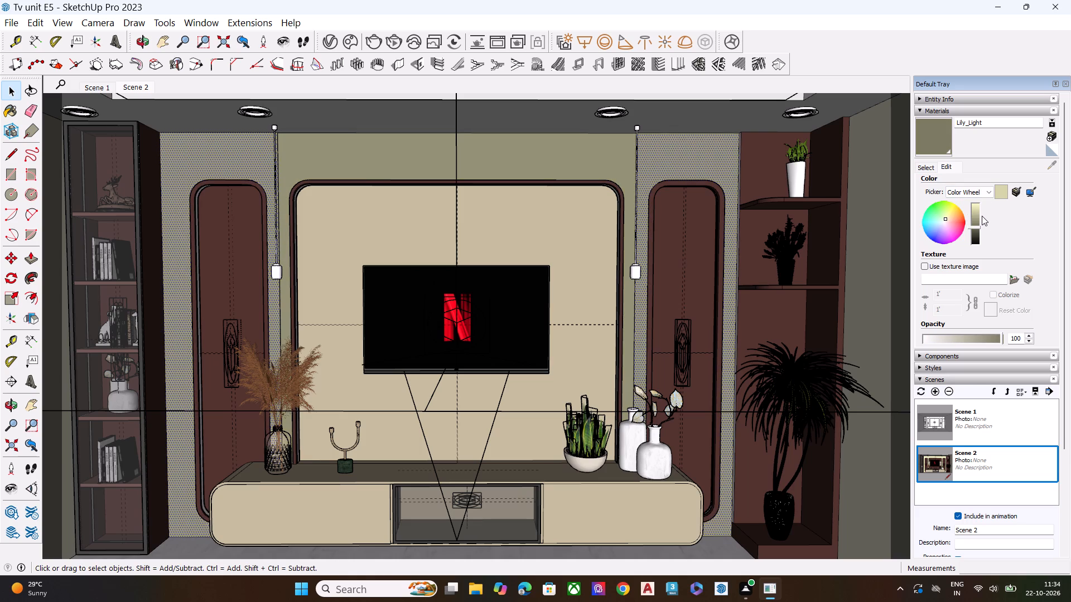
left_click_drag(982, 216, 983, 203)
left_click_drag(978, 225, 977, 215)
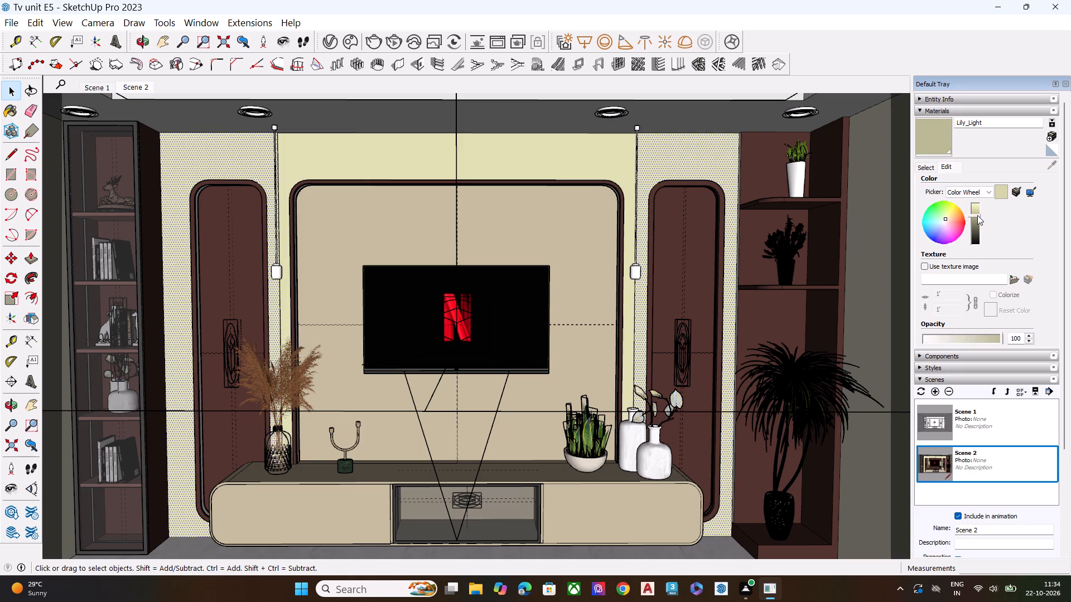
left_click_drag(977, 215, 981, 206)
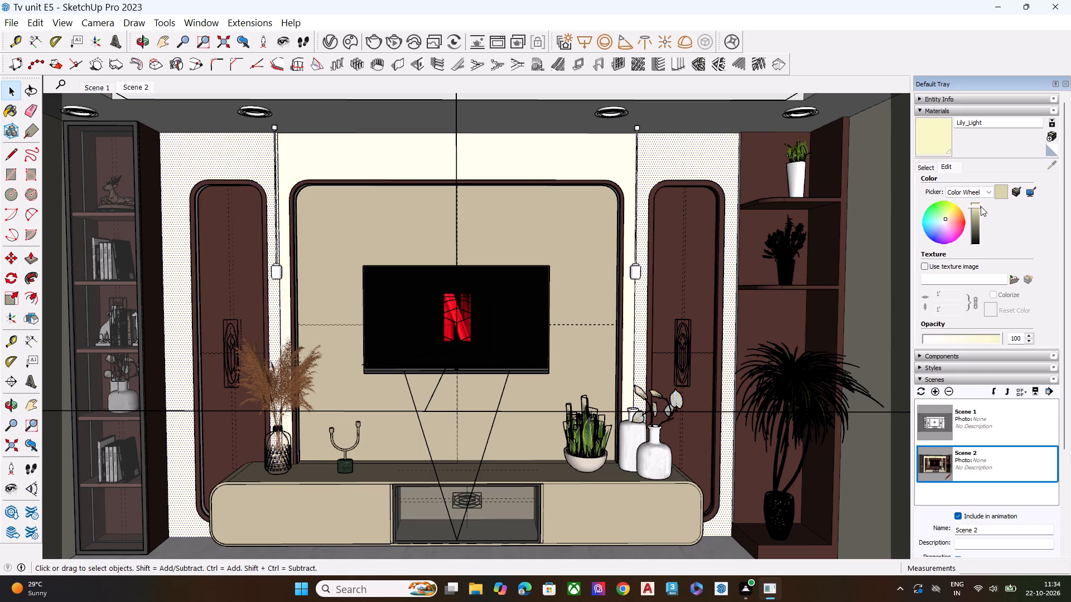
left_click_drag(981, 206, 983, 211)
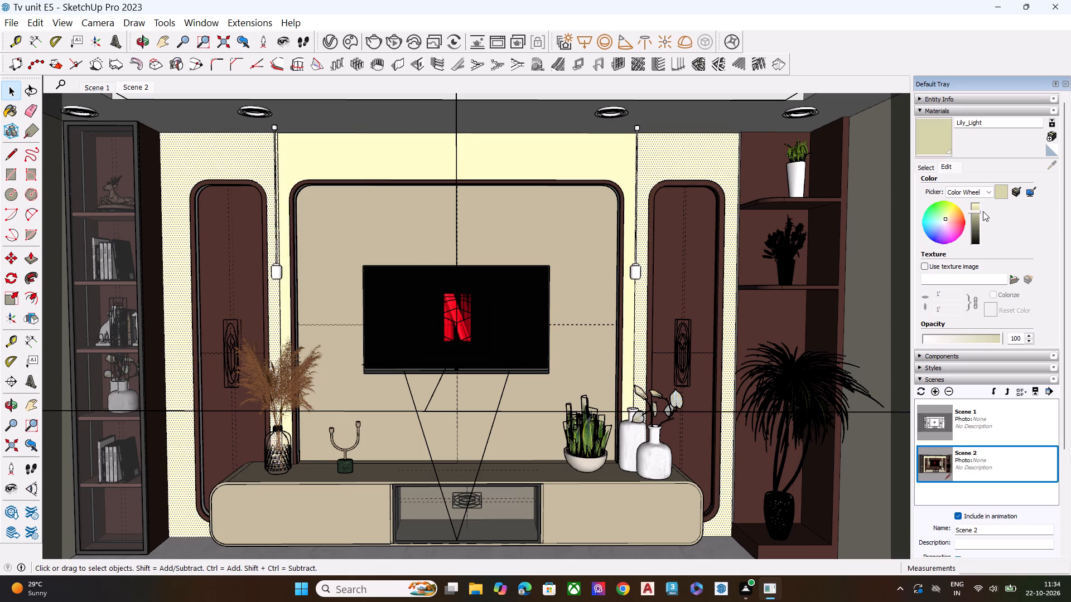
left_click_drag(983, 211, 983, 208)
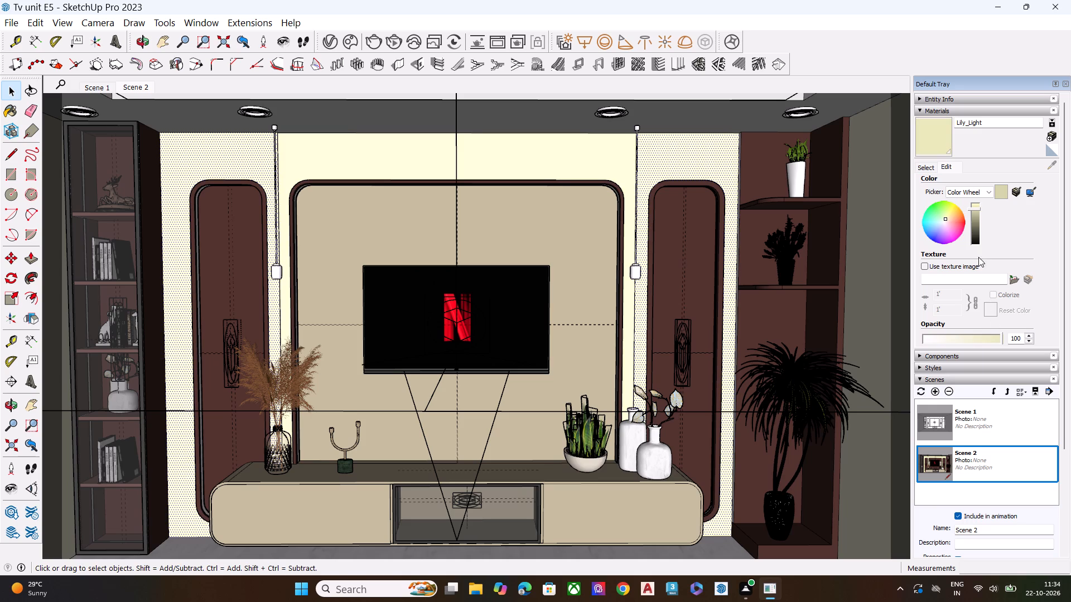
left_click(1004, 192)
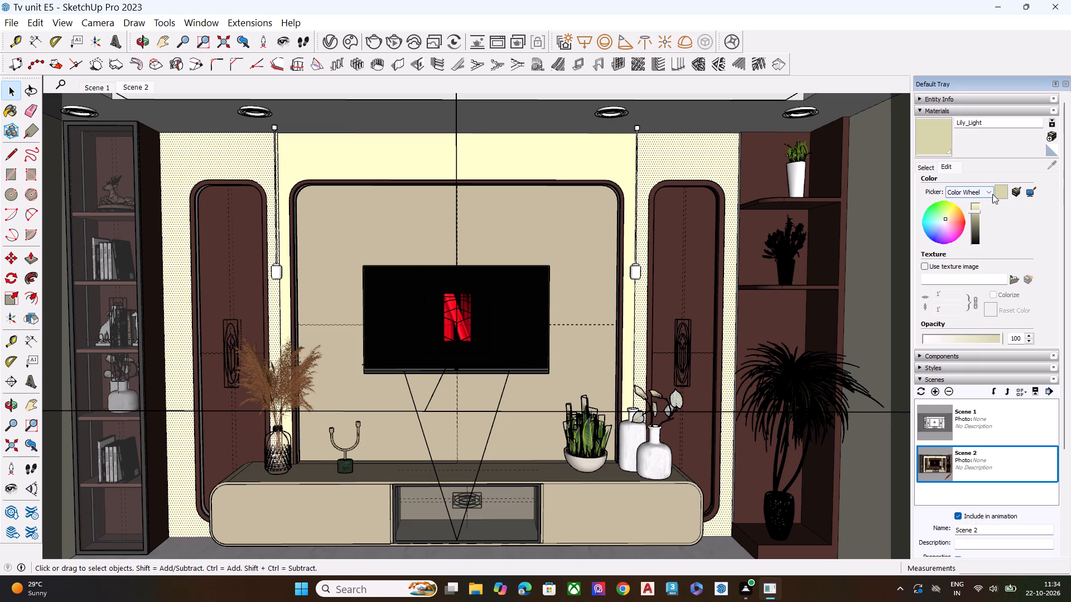
Switch the colour picker to HSB and set Lily_Light to hue 45, saturation 15 and brightness 88.
left_click(992, 194)
left_click(980, 215)
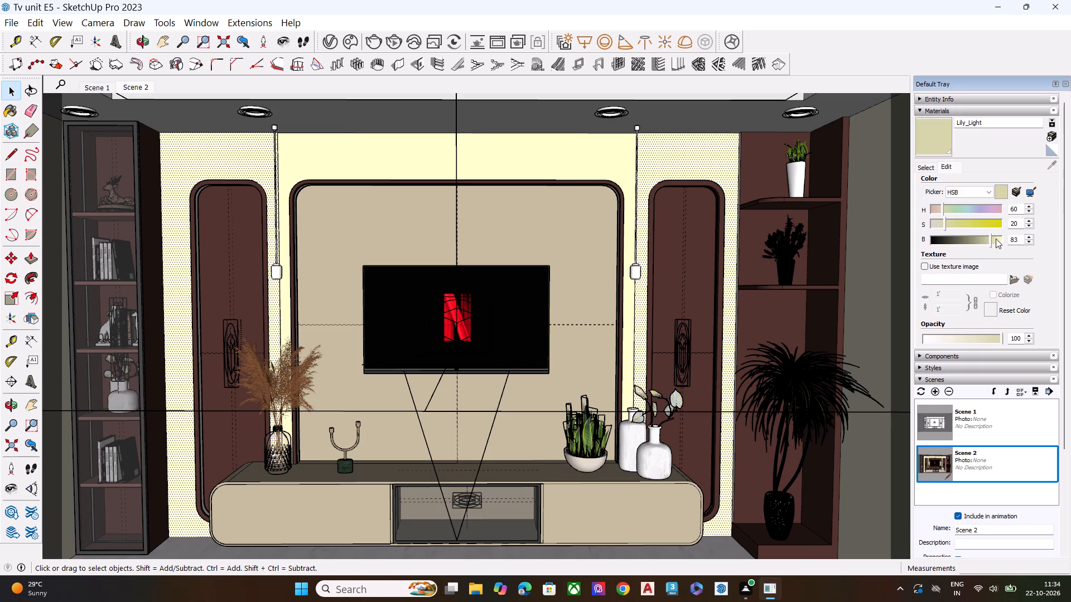
left_click(992, 239)
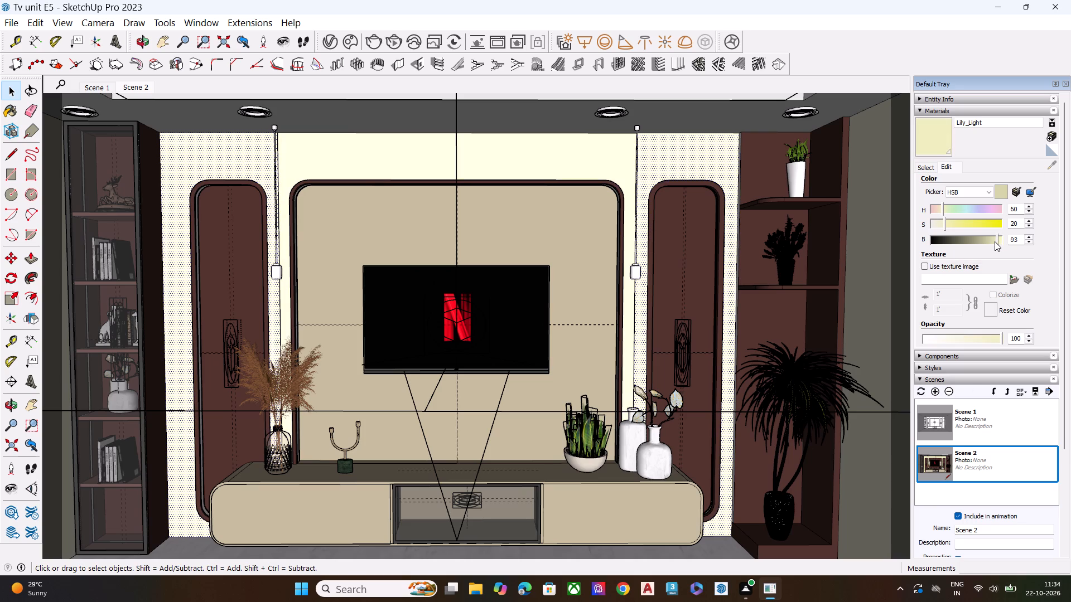
left_click_drag(947, 224, 951, 222)
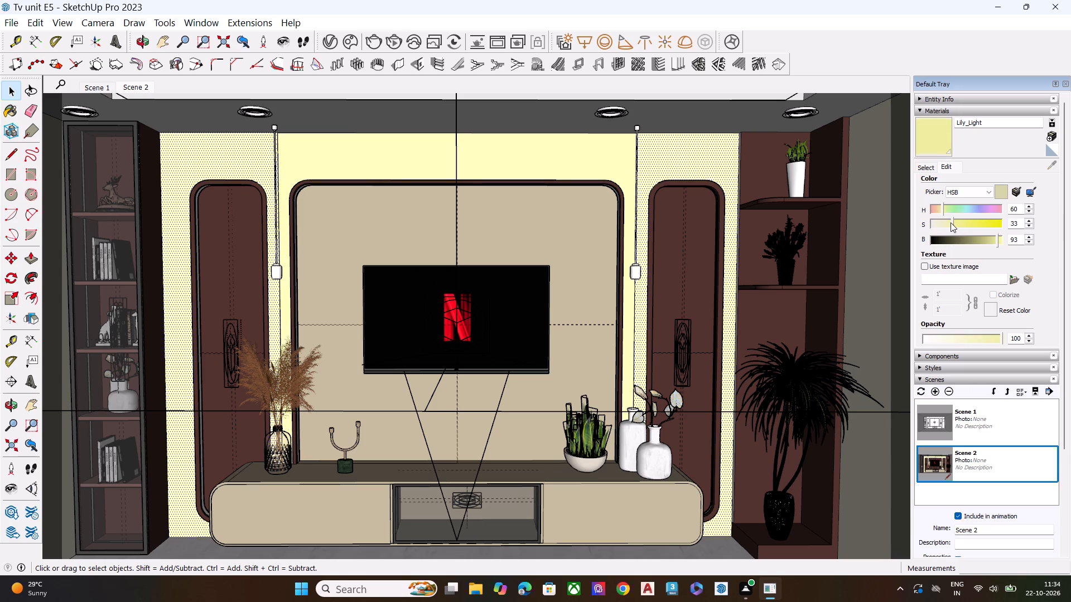
left_click_drag(951, 222, 941, 224)
left_click_drag(1001, 239, 1000, 240)
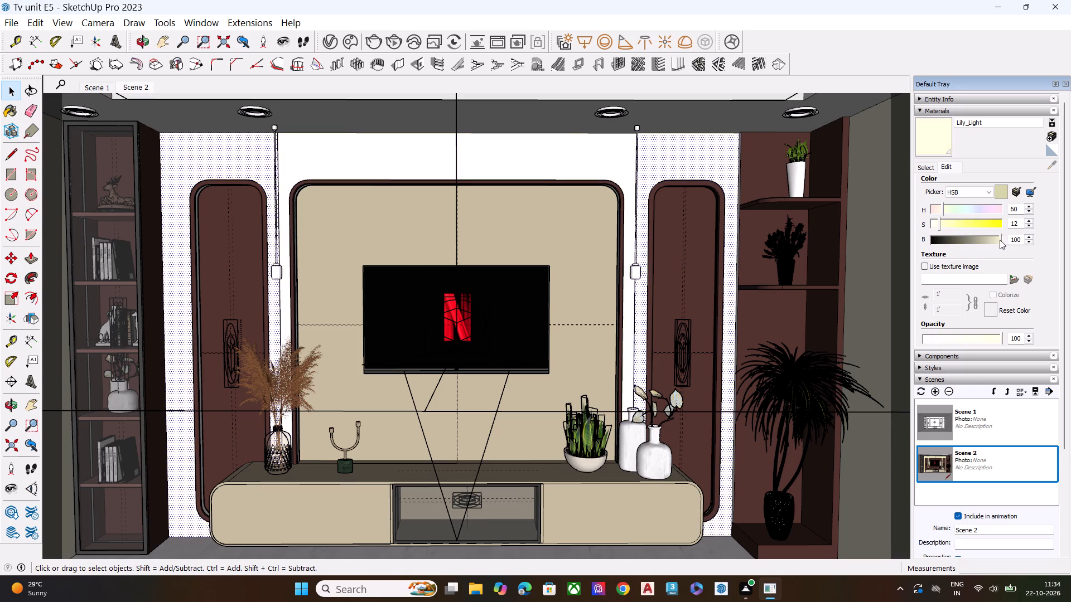
left_click_drag(1000, 240, 996, 244)
key("space")
left_click_drag(938, 225, 943, 225)
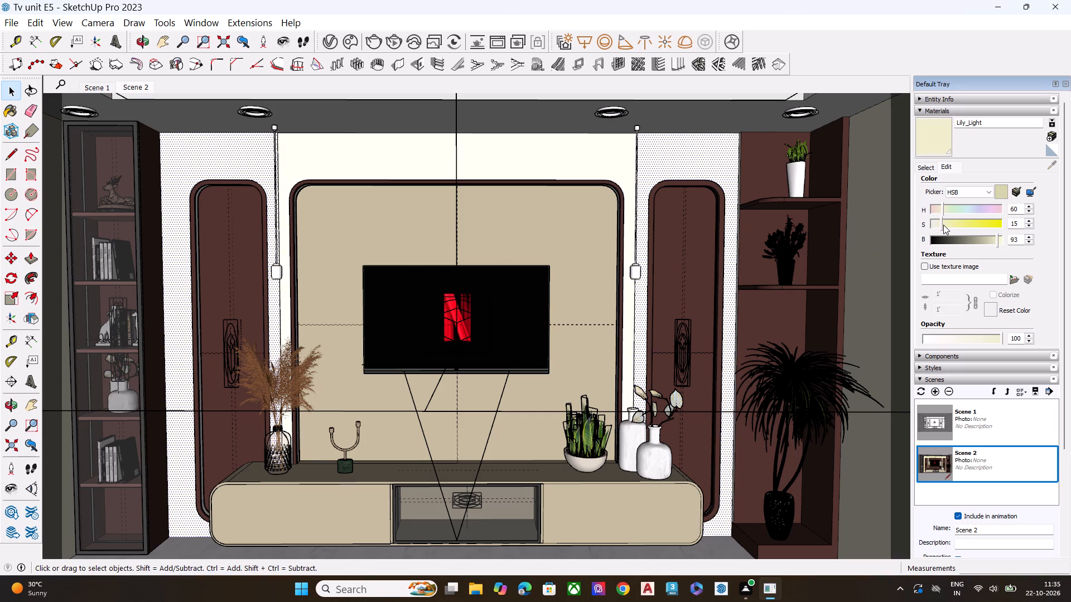
left_click_drag(943, 225, 944, 225)
left_click(941, 207)
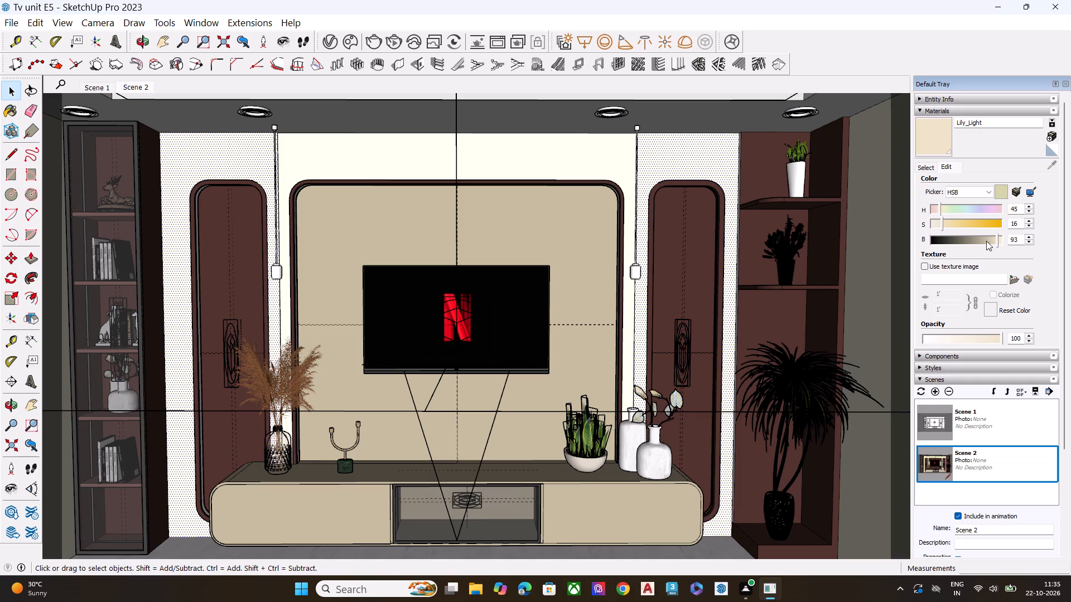
left_click_drag(997, 239, 995, 244)
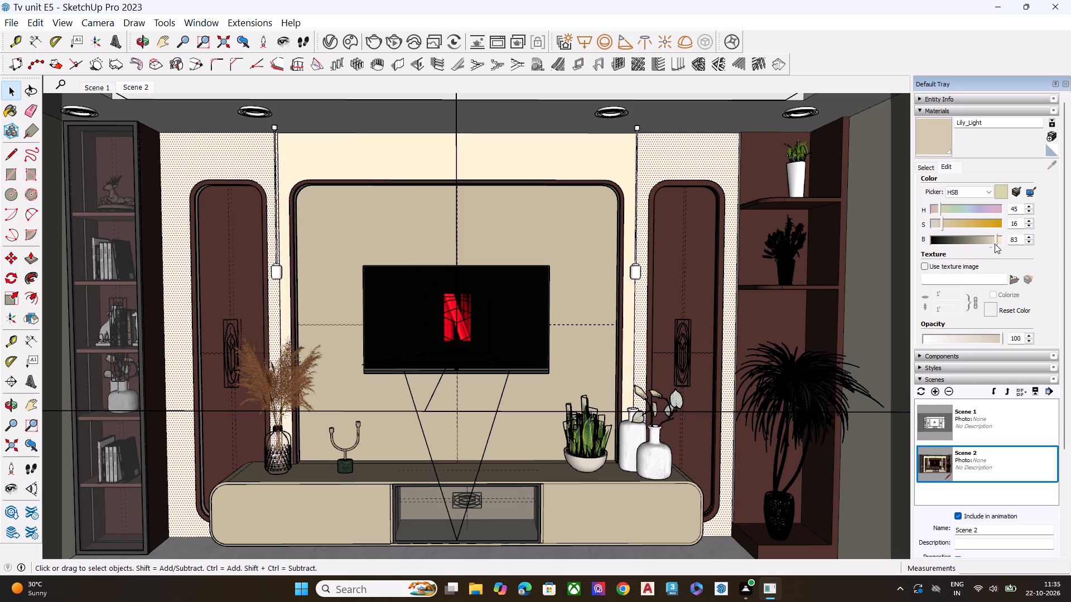
left_click_drag(995, 244, 995, 243)
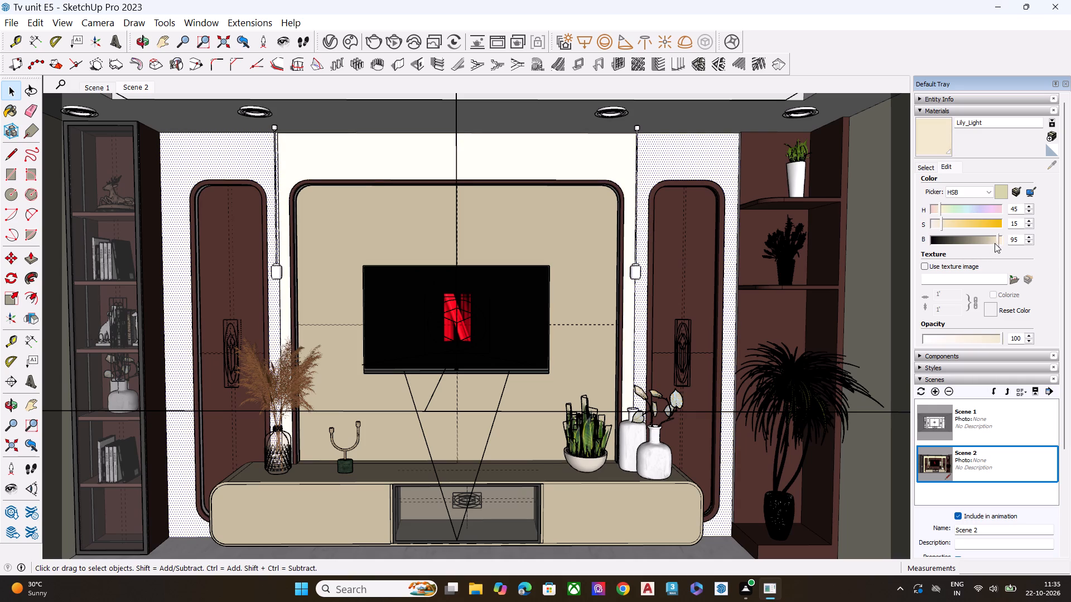
left_click_drag(995, 243, 992, 243)
key("space")
Examine the recoloured TV wall from outside the room and up close.
scroll(648, 222, "down", 2)
scroll(601, 227, "up", 1)
scroll(580, 229, "down", 15)
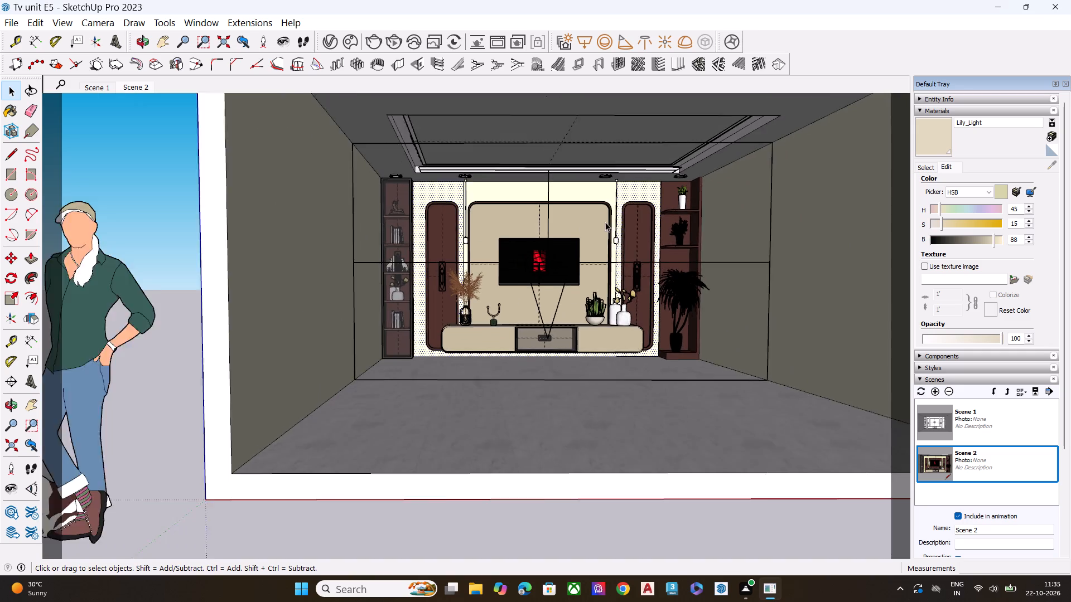
left_click(596, 444)
left_click(587, 506)
middle_click_drag(580, 271, 573, 294)
scroll(566, 252, "up", 1)
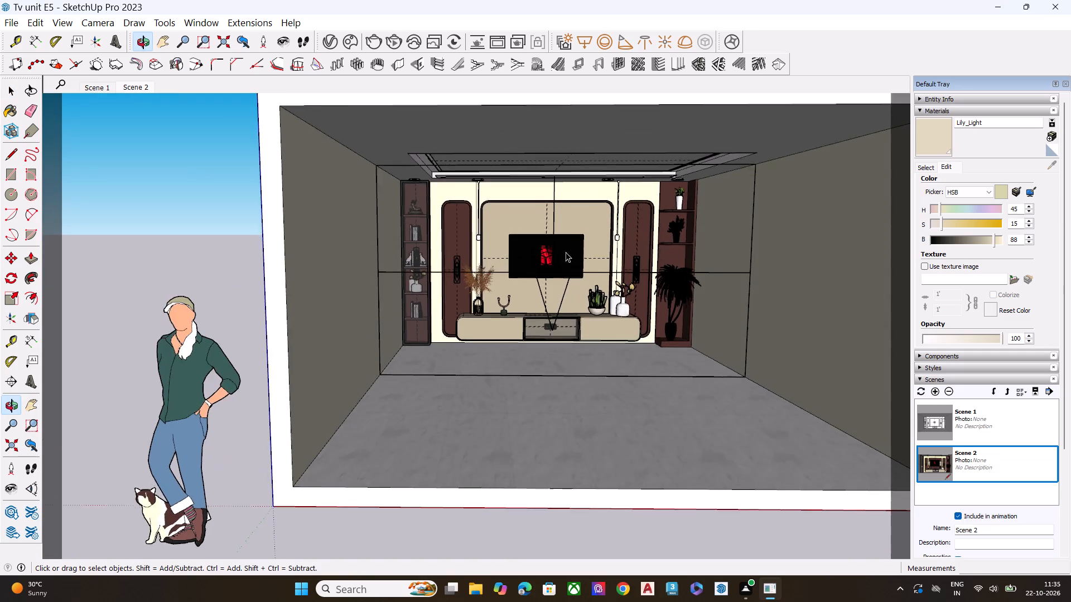
scroll(566, 252, "up", 5)
middle_click_drag(575, 255, 591, 227)
scroll(518, 227, "up", 3)
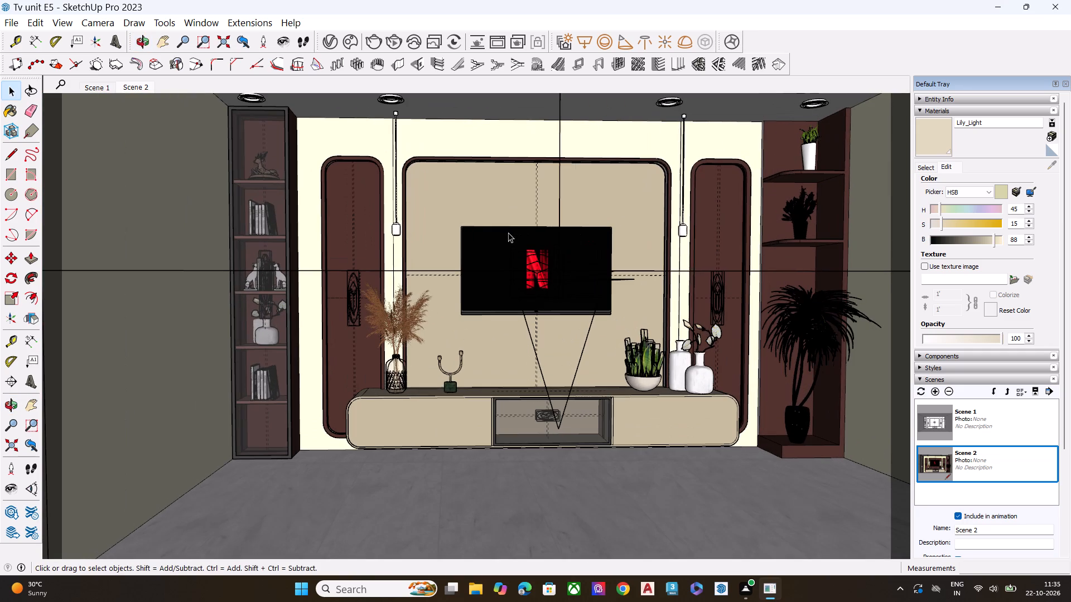
Move the left pendant light off the cream wall to hang beneath the top-left corner of the central TV panel's frame.
scroll(379, 114, "up", 7)
left_click(405, 114)
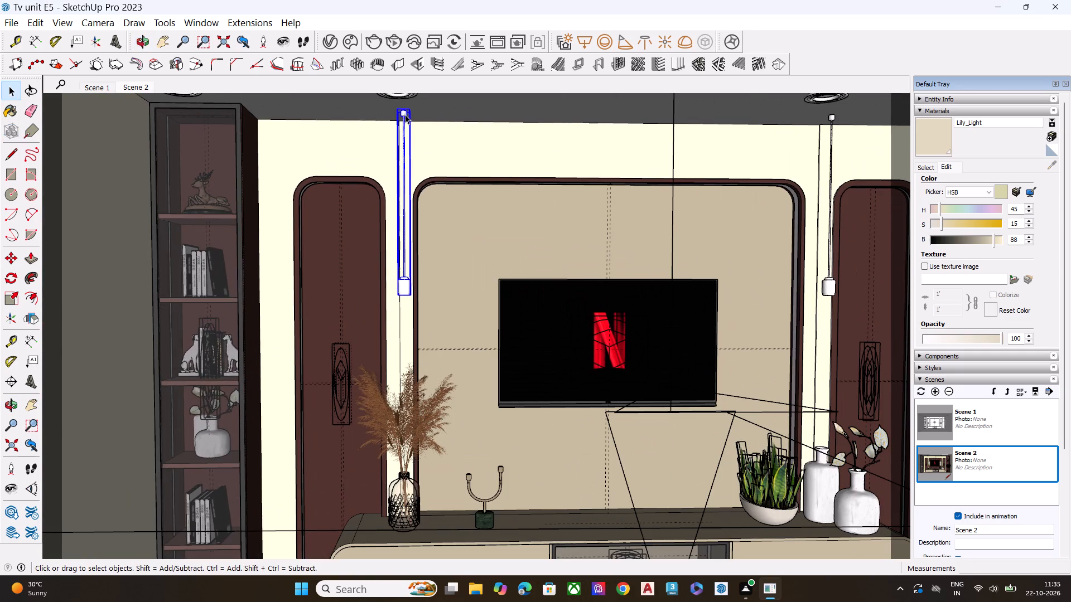
key("m")
left_click(409, 112)
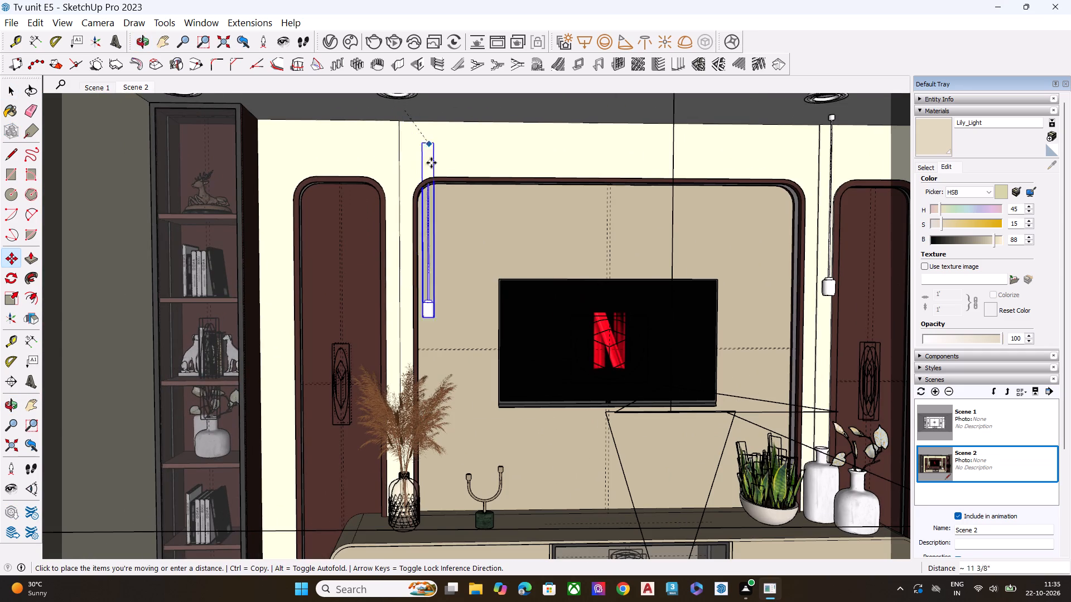
scroll(446, 193, "up", 1)
scroll(446, 193, "down", 2)
scroll(446, 193, "up", 6)
middle_click_drag(447, 190, 456, 139)
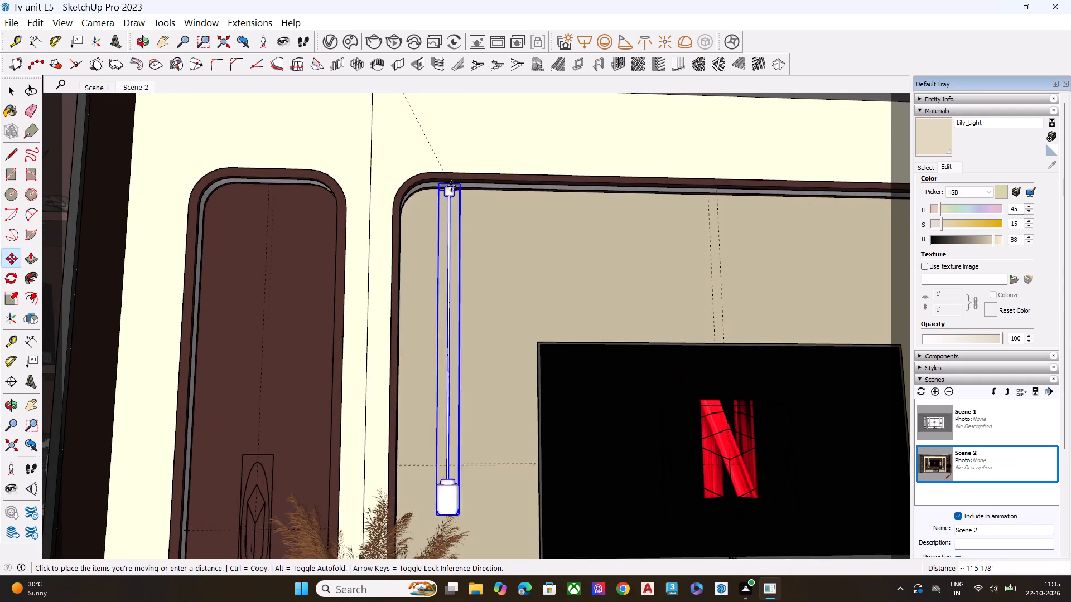
scroll(451, 186, "up", 17)
scroll(448, 199, "up", 7)
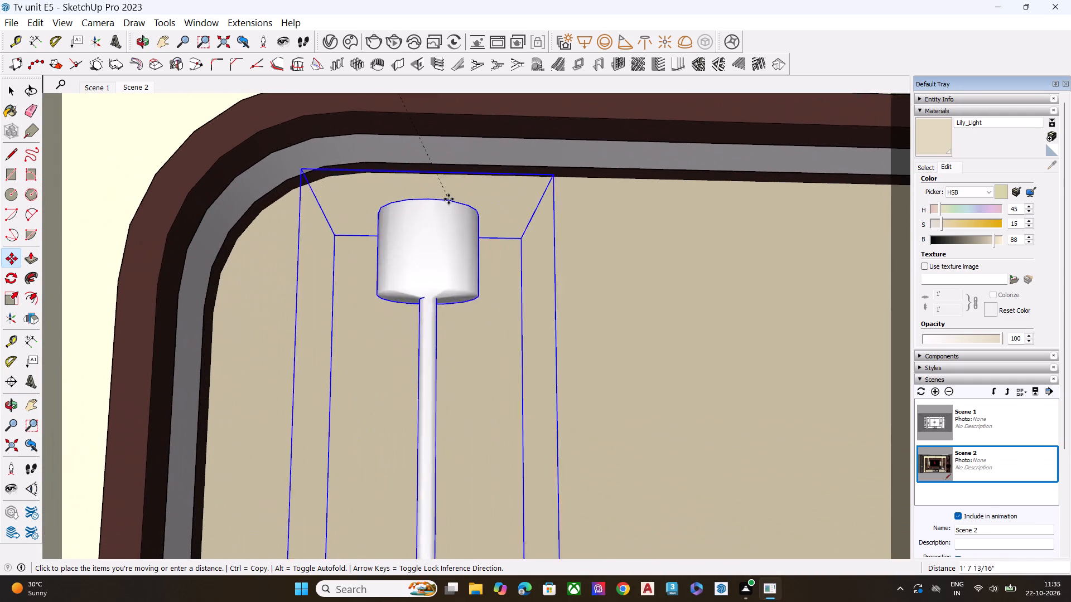
scroll(448, 199, "up", 2)
middle_click_drag(449, 198, 645, 177)
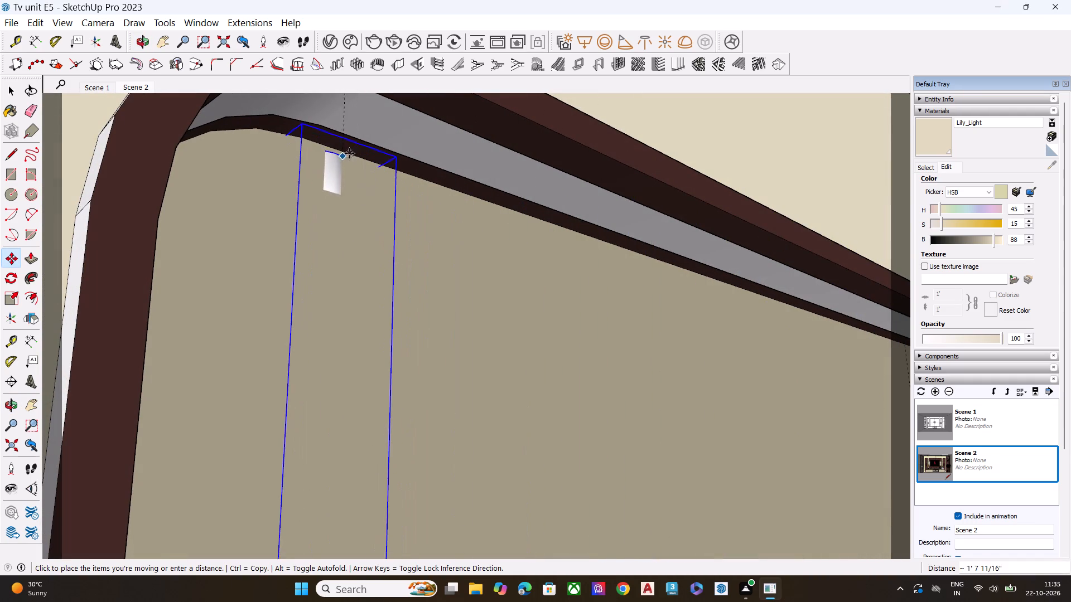
left_click(369, 147)
middle_click_drag(508, 229, 252, 287)
scroll(489, 209, "down", 4)
scroll(471, 211, "up", 2)
scroll(470, 212, "down", 16)
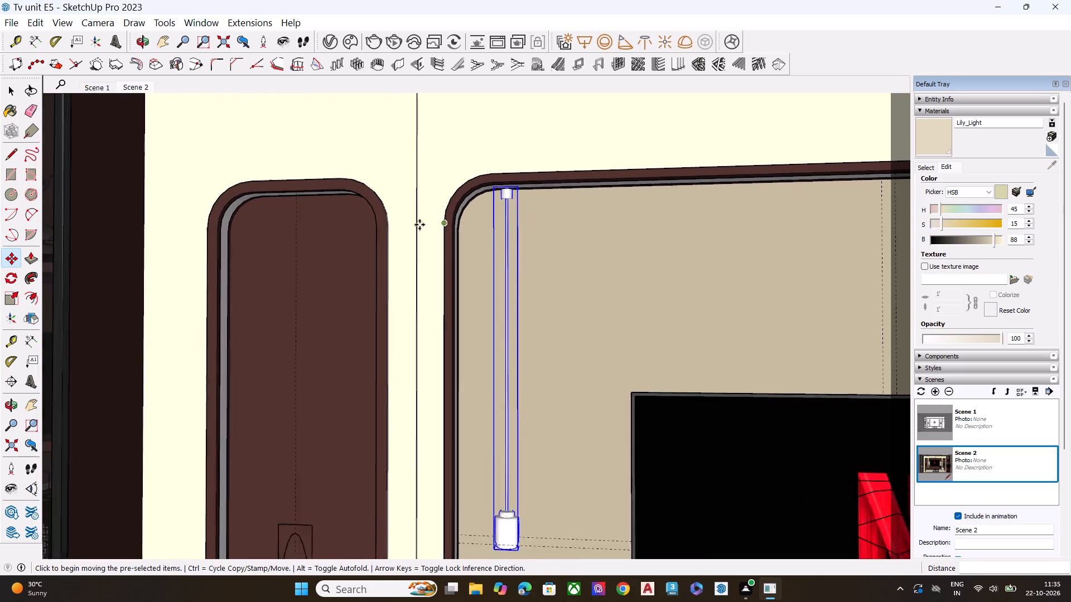
scroll(419, 225, "down", 7)
key("space")
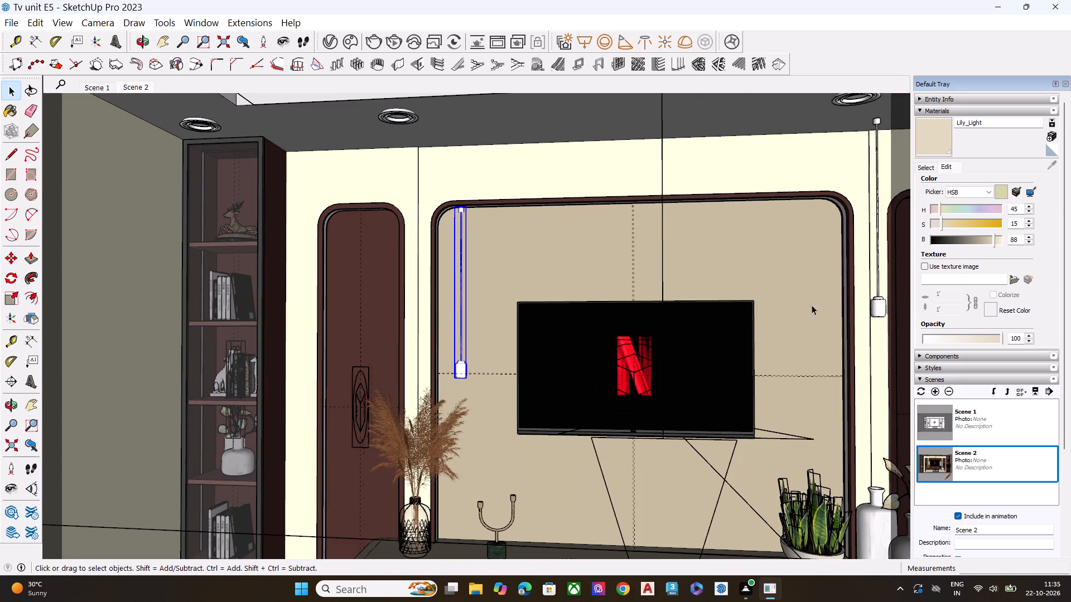
Move the right pendant light about 1' 8 1/2" to the top-right corner inside the central TV panel's frame.
left_click(877, 308)
middle_click_drag(701, 302, 792, 304)
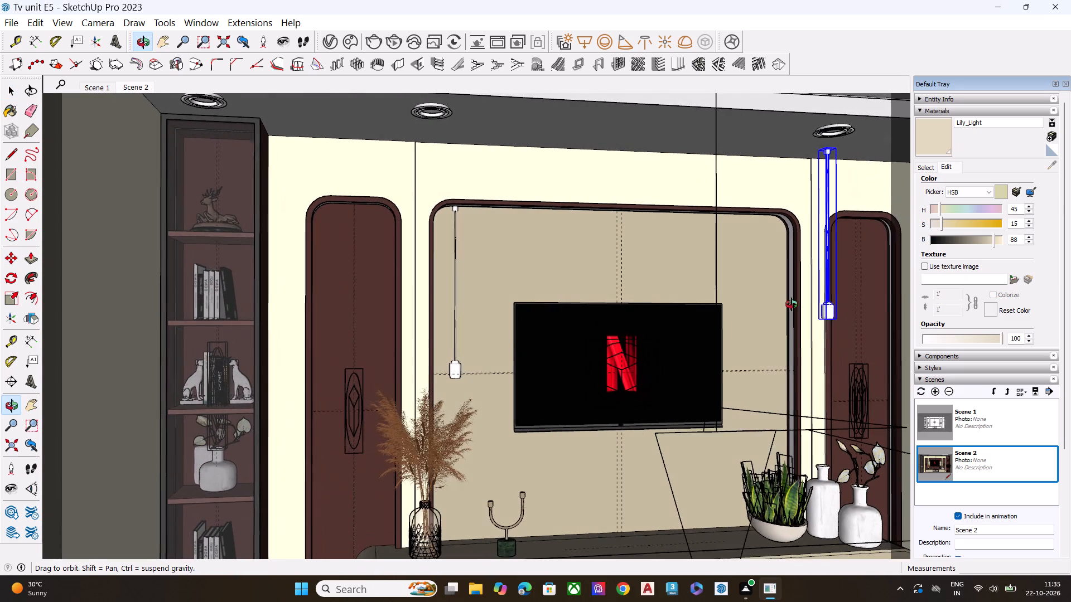
middle_click_drag(792, 304, 794, 305)
scroll(839, 185, "up", 14)
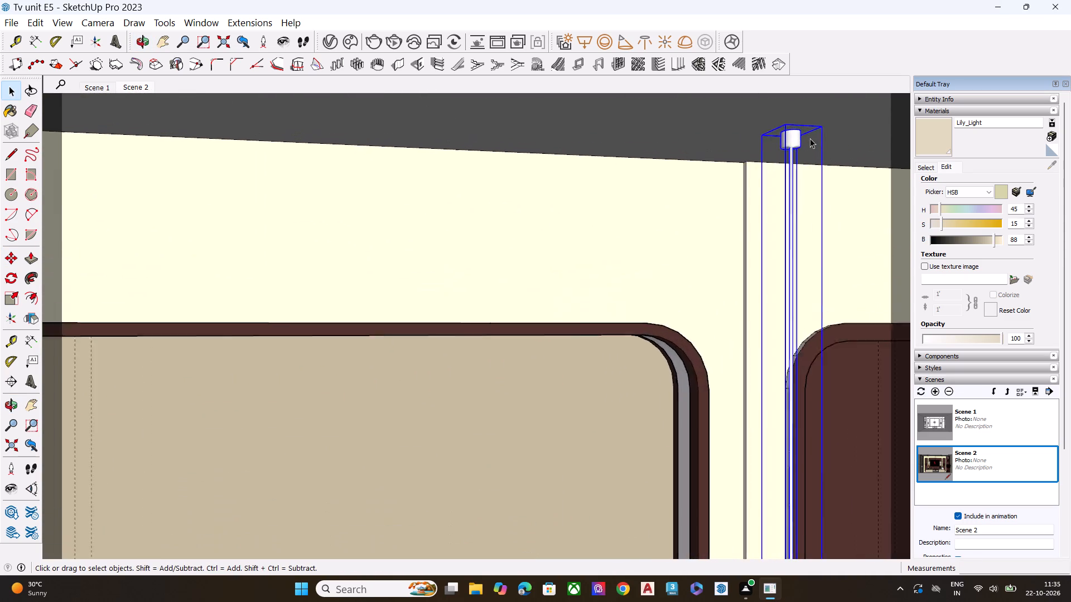
scroll(810, 138, "up", 2)
key("m")
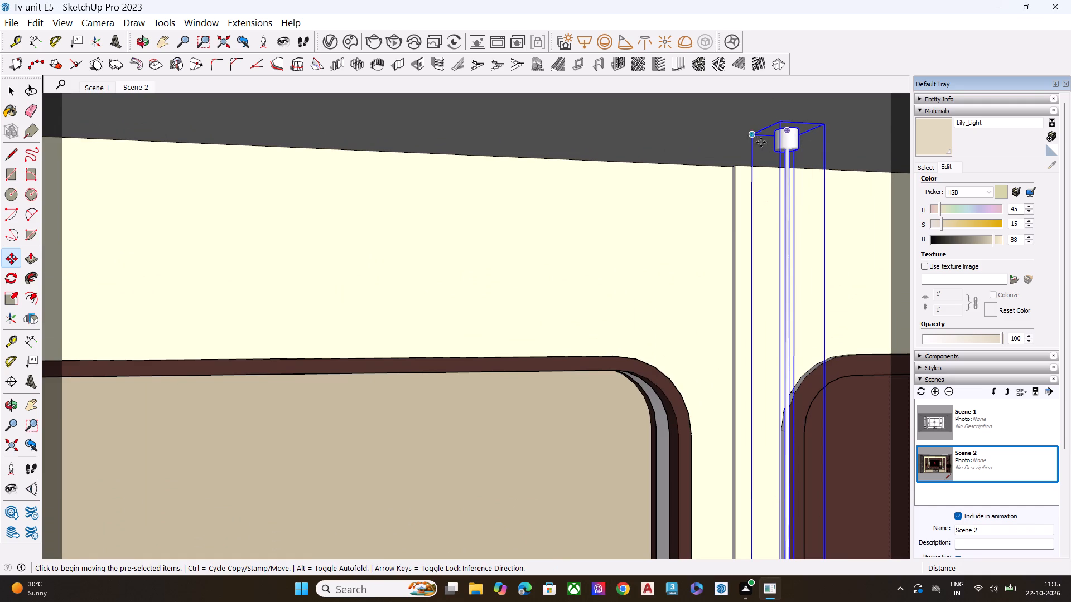
left_click(801, 139)
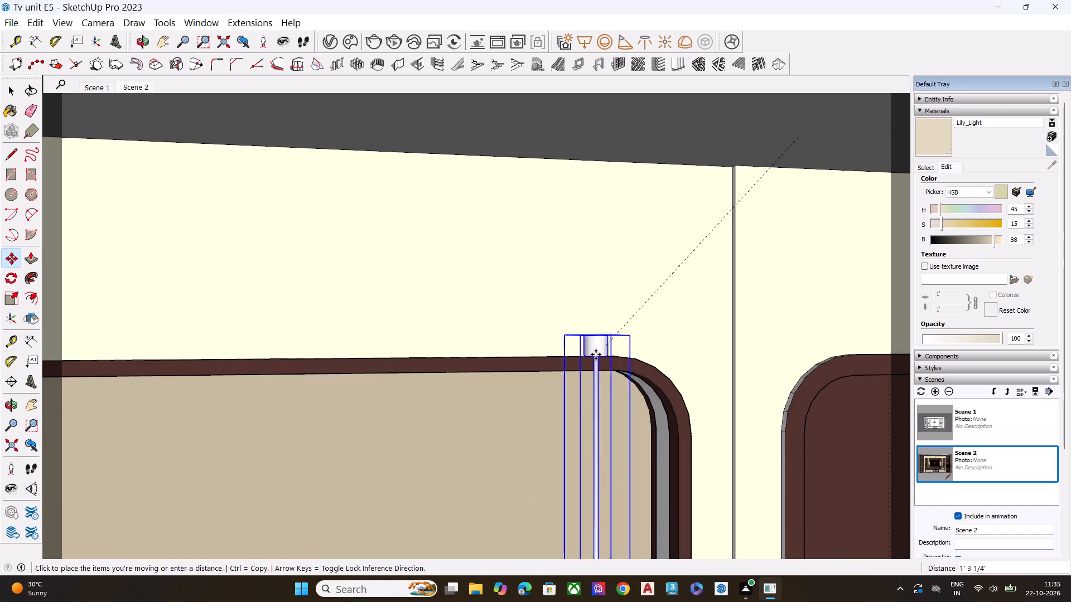
middle_click_drag(557, 436, 670, 324)
scroll(587, 373, "up", 9)
scroll(533, 390, "up", 2)
scroll(533, 390, "down", 1)
scroll(533, 390, "up", 2)
scroll(533, 390, "down", 1)
scroll(533, 390, "up", 3)
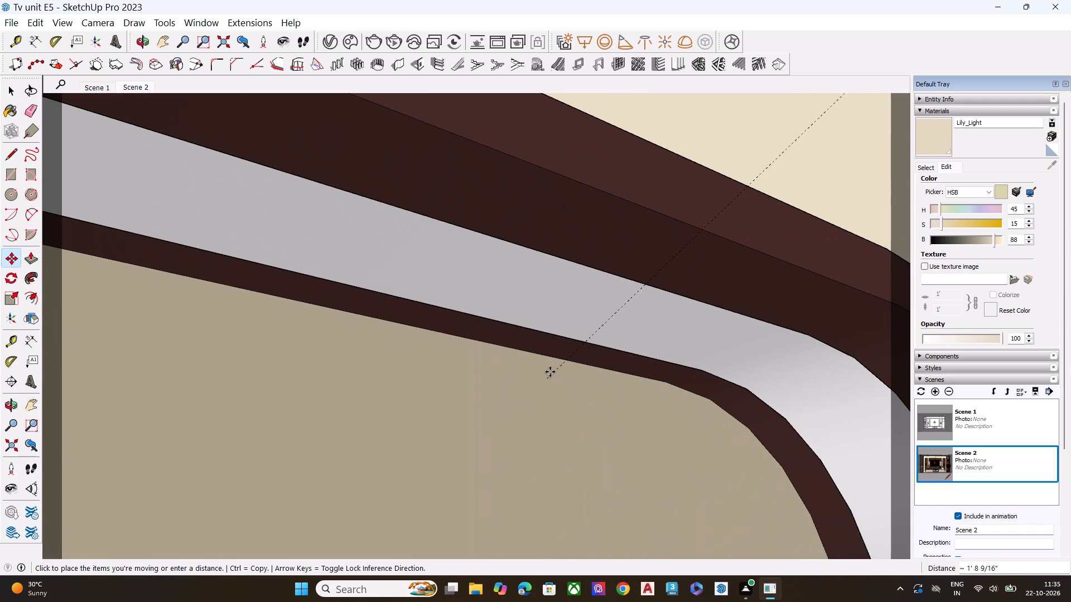
left_click(552, 397)
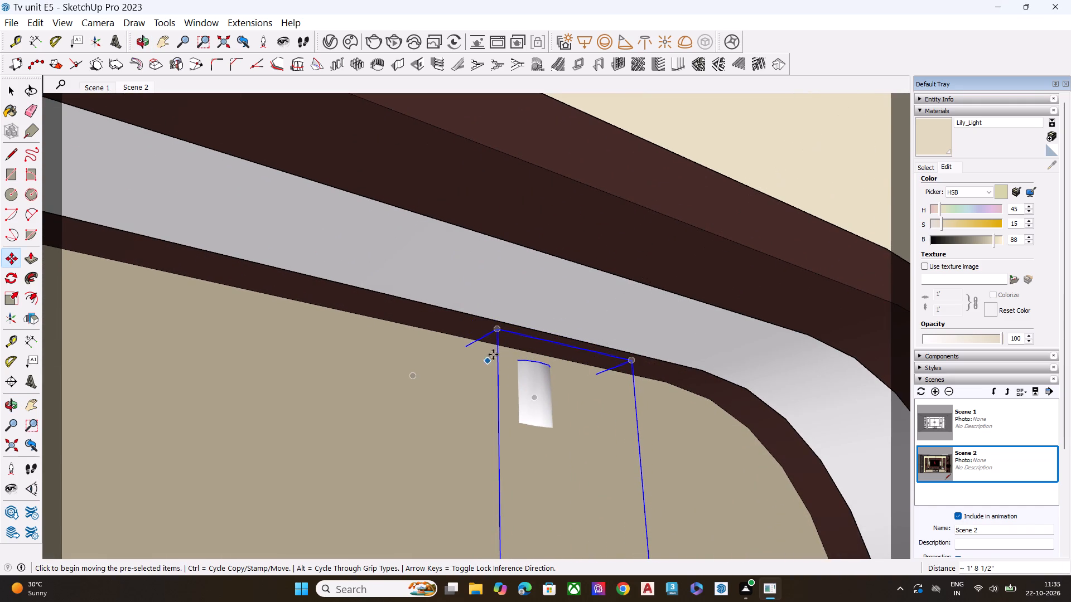
Nudge the right pendant light out of the back panel by about 3/8" and about 1 9/16", beneath the frame's light recess.
left_click_drag(499, 329, 509, 321)
left_click(511, 318)
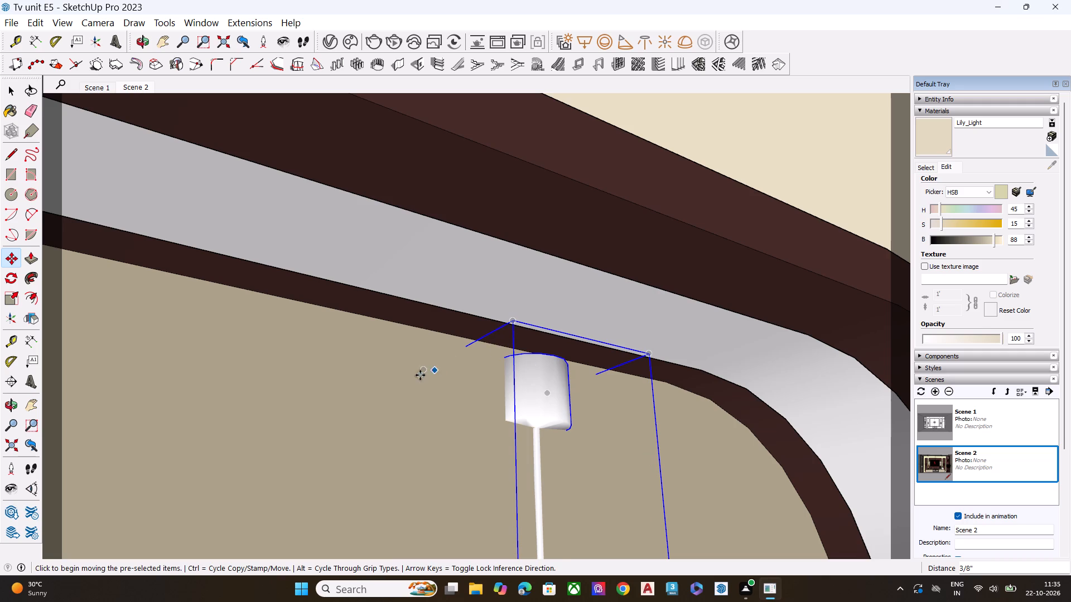
left_click_drag(421, 371, 433, 340)
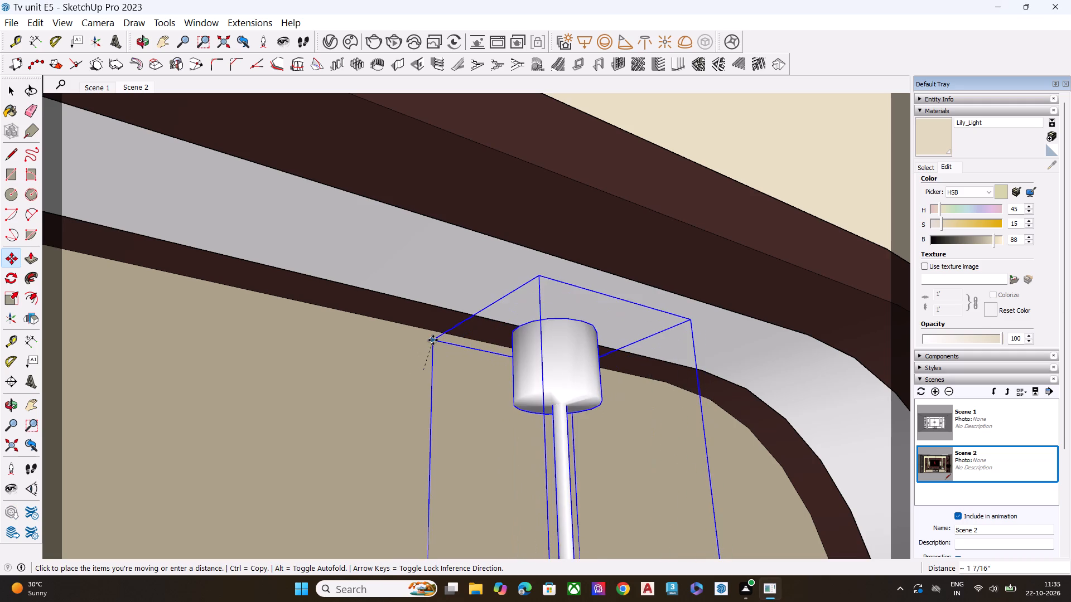
left_click_drag(433, 340, 417, 329)
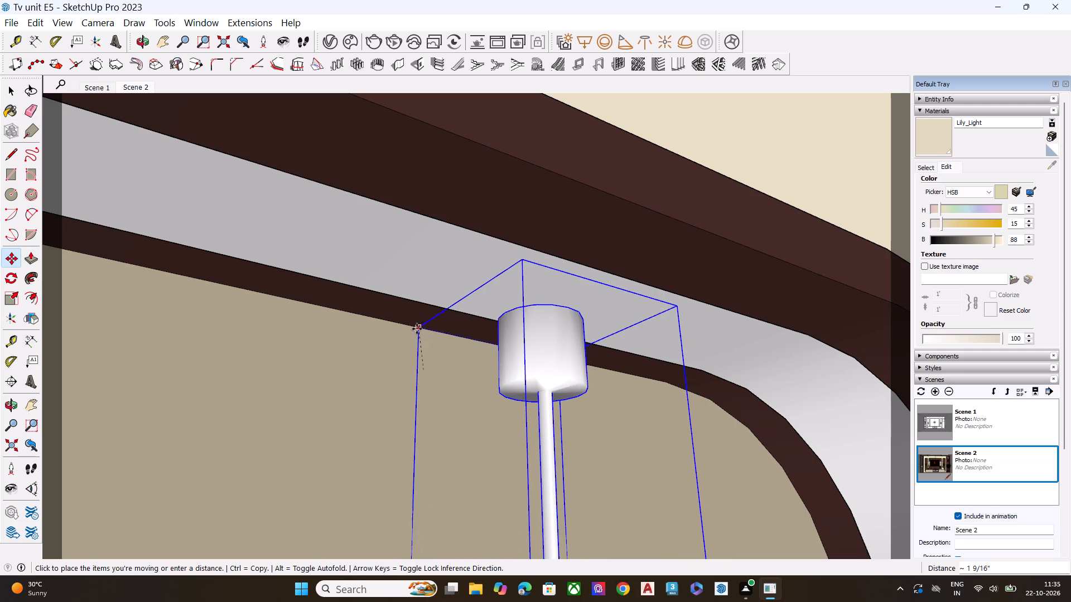
left_click_drag(417, 329, 416, 329)
middle_click_drag(550, 368, 717, 345)
middle_click_drag(717, 345, 694, 372)
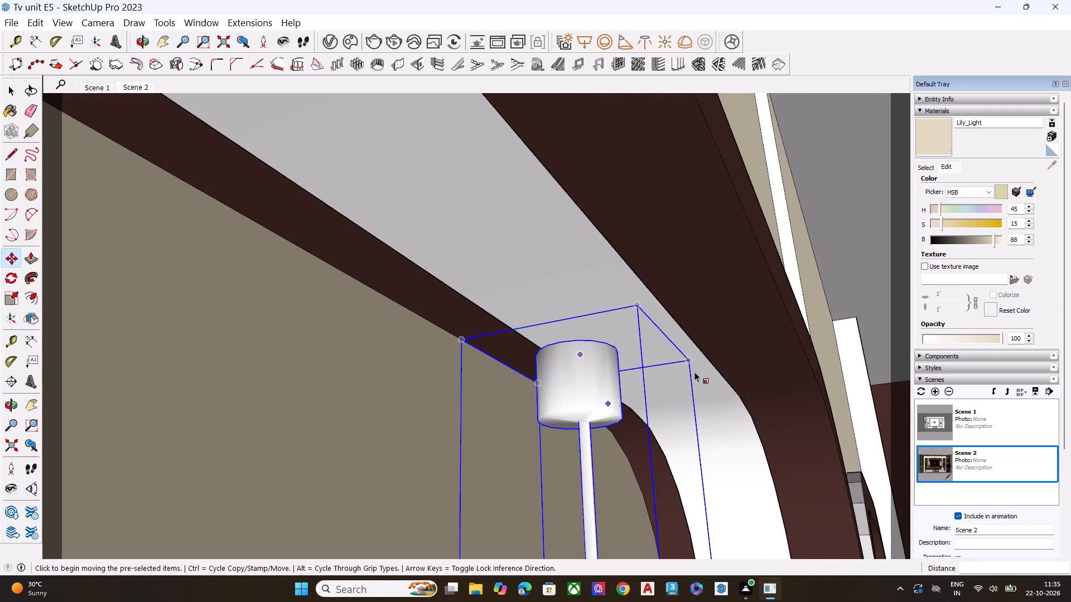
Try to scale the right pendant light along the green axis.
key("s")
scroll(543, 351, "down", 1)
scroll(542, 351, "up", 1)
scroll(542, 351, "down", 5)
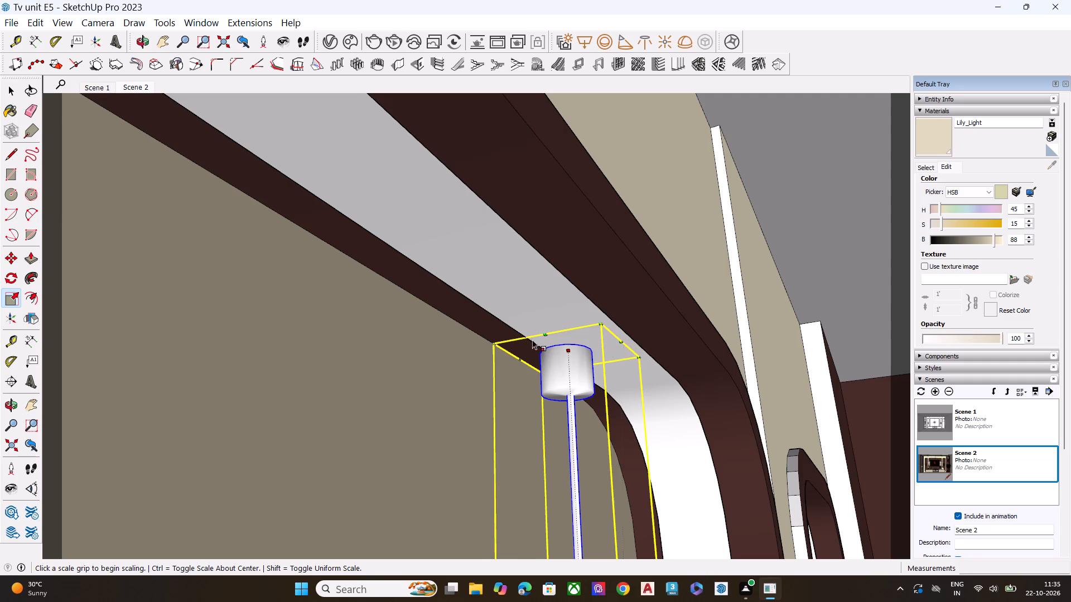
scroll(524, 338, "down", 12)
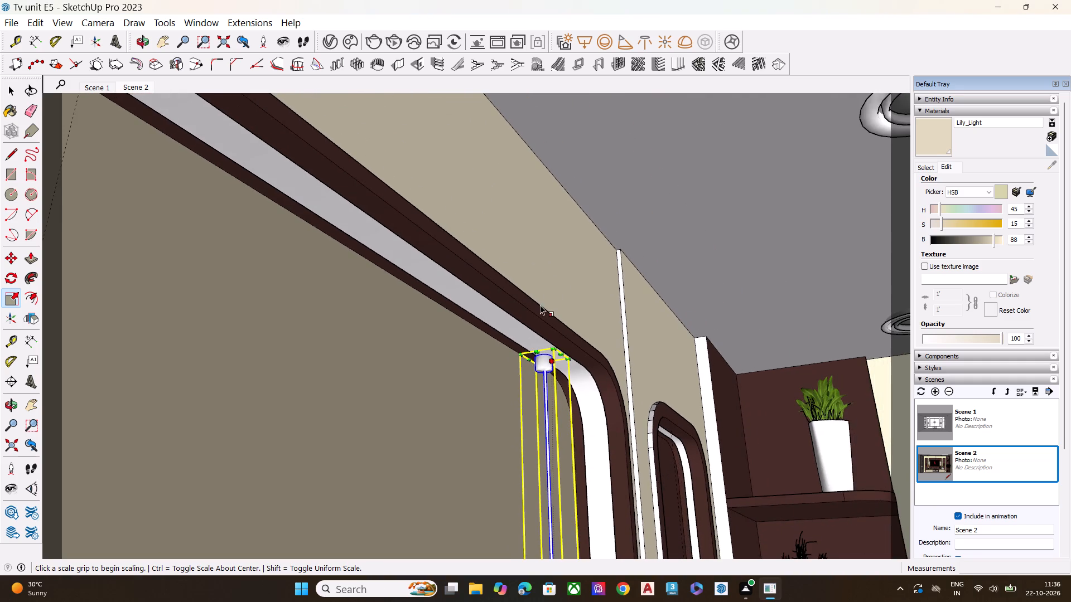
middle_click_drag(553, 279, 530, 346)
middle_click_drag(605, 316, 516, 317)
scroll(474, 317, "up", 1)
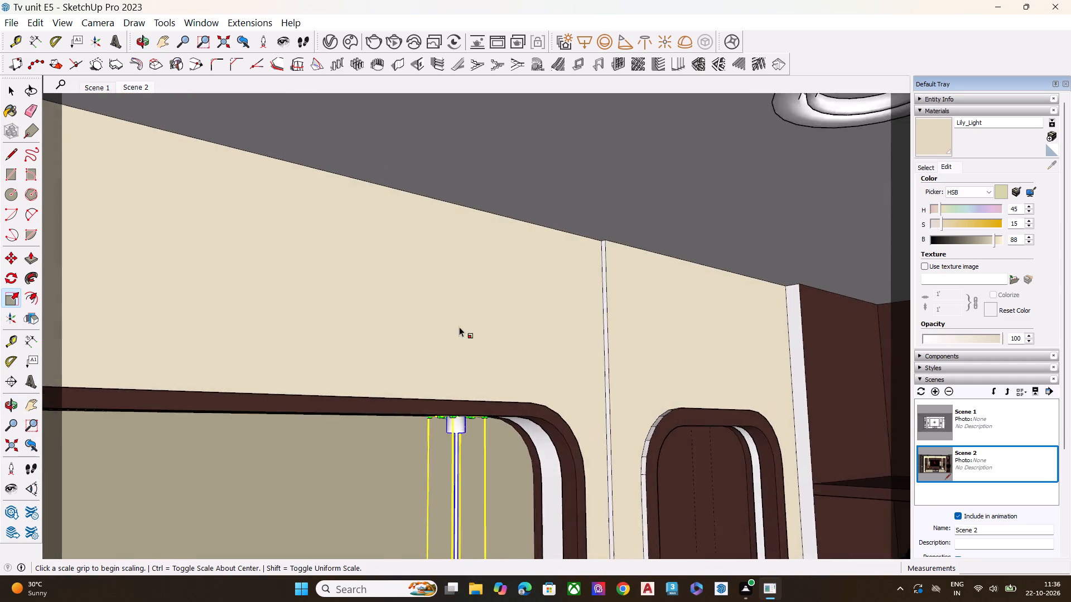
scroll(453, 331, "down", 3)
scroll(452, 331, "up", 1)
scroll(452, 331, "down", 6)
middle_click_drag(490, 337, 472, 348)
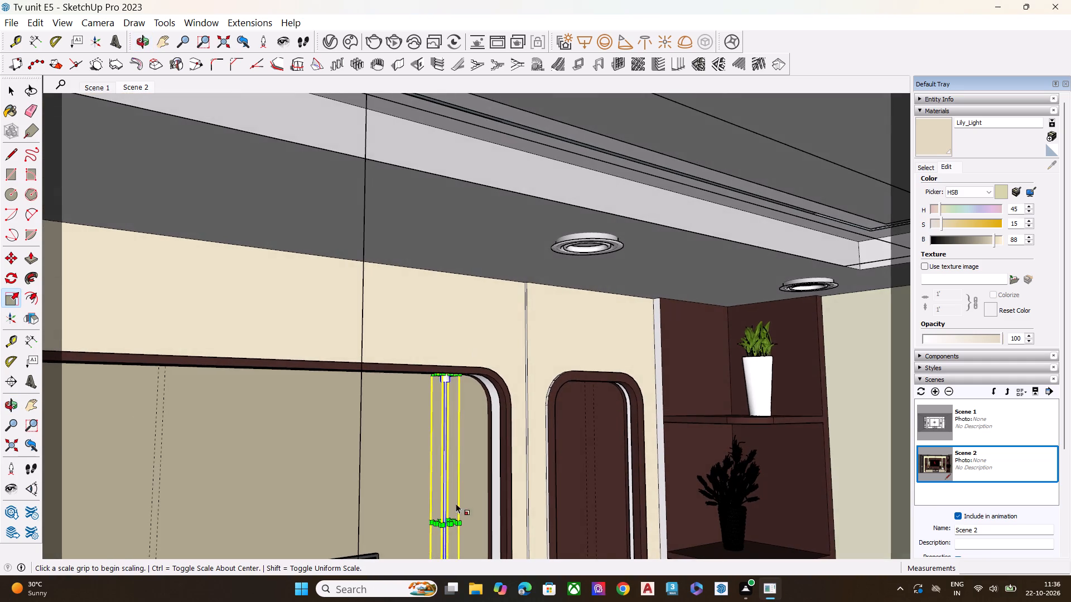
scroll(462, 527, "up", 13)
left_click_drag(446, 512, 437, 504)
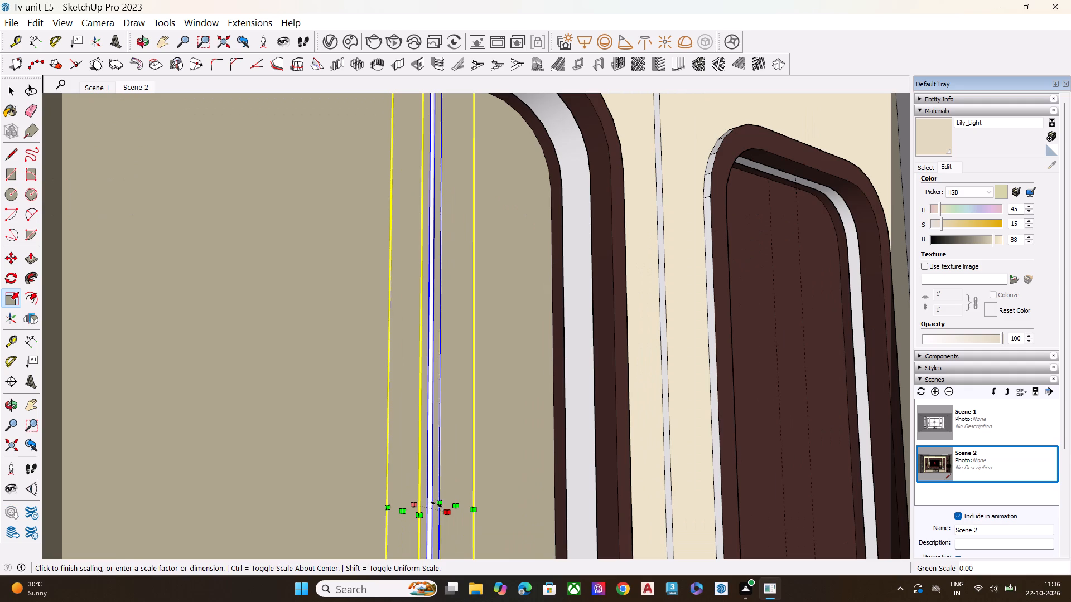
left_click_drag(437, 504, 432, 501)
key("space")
Examine the placement of both pendant lights on the TV wall from close up and from across the room.
scroll(553, 415, "down", 7)
middle_click_drag(546, 415, 513, 420)
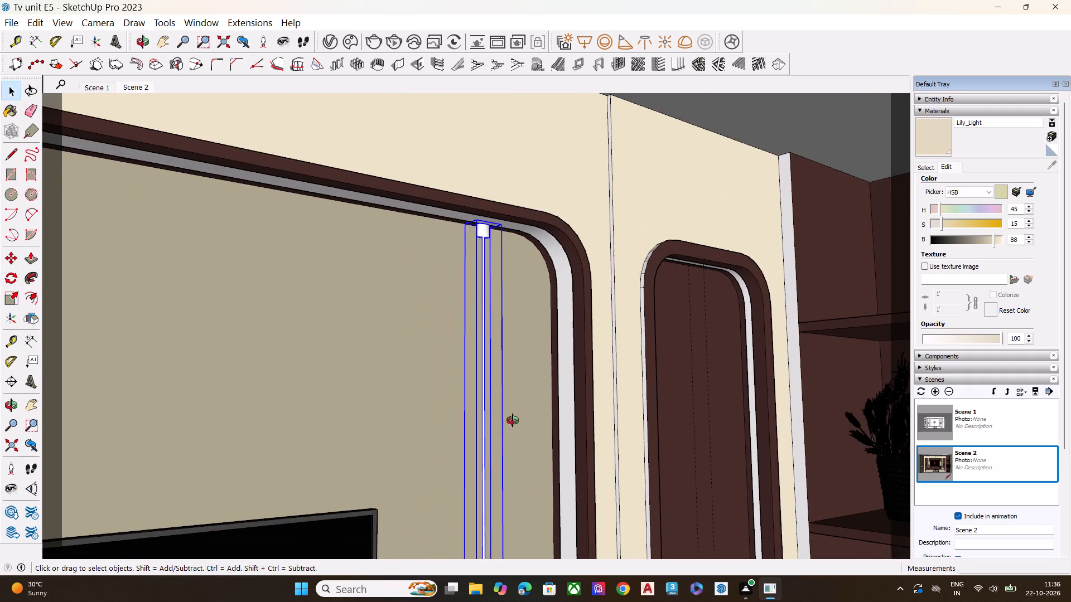
middle_click_drag(513, 420, 446, 424)
scroll(477, 390, "down", 8)
scroll(531, 382, "down", 1)
scroll(531, 382, "up", 1)
scroll(530, 382, "down", 2)
scroll(527, 385, "up", 1)
scroll(526, 386, "down", 5)
middle_click_drag(527, 422, 435, 425)
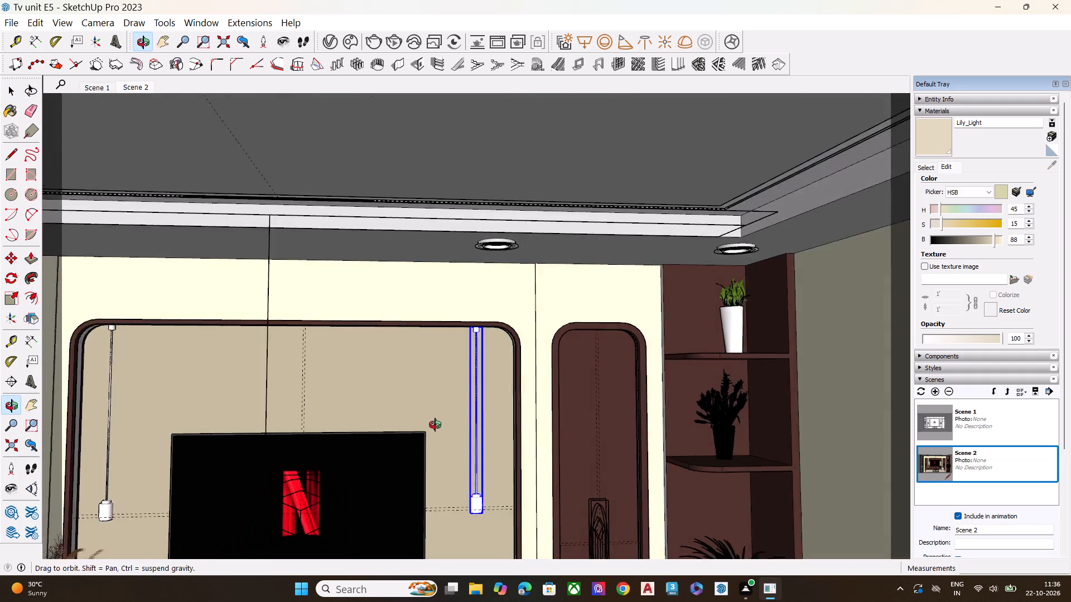
middle_click_drag(435, 425, 414, 425)
scroll(485, 401, "down", 1)
scroll(503, 404, "up", 1)
scroll(518, 405, "down", 11)
scroll(490, 398, "up", 1)
scroll(489, 399, "down", 9)
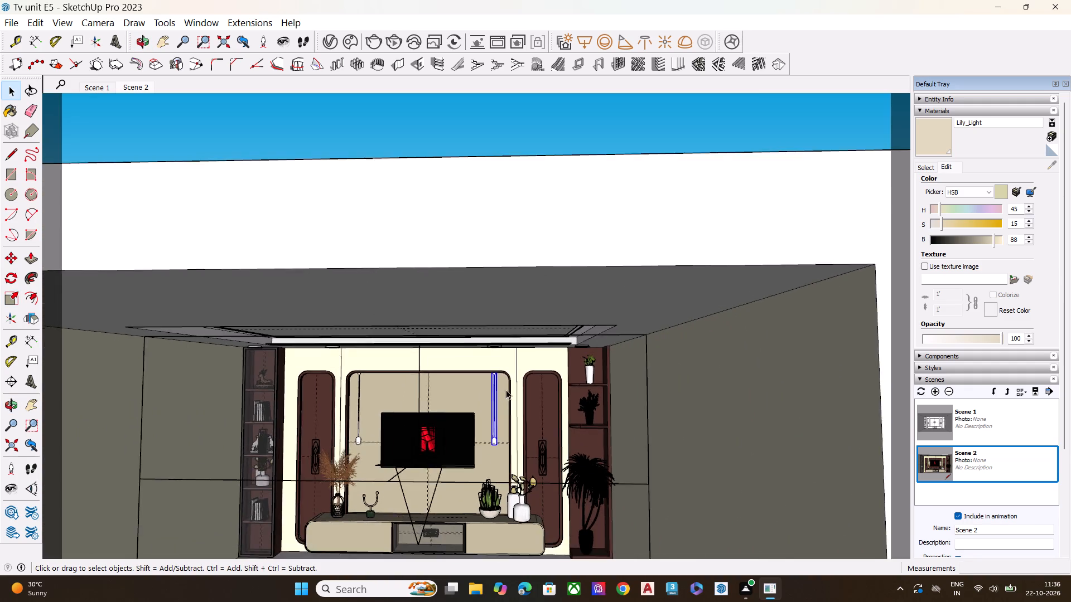
scroll(506, 390, "down", 5)
left_click(588, 270)
scroll(431, 472, "up", 4)
scroll(464, 498, "down", 1)
scroll(465, 498, "up", 5)
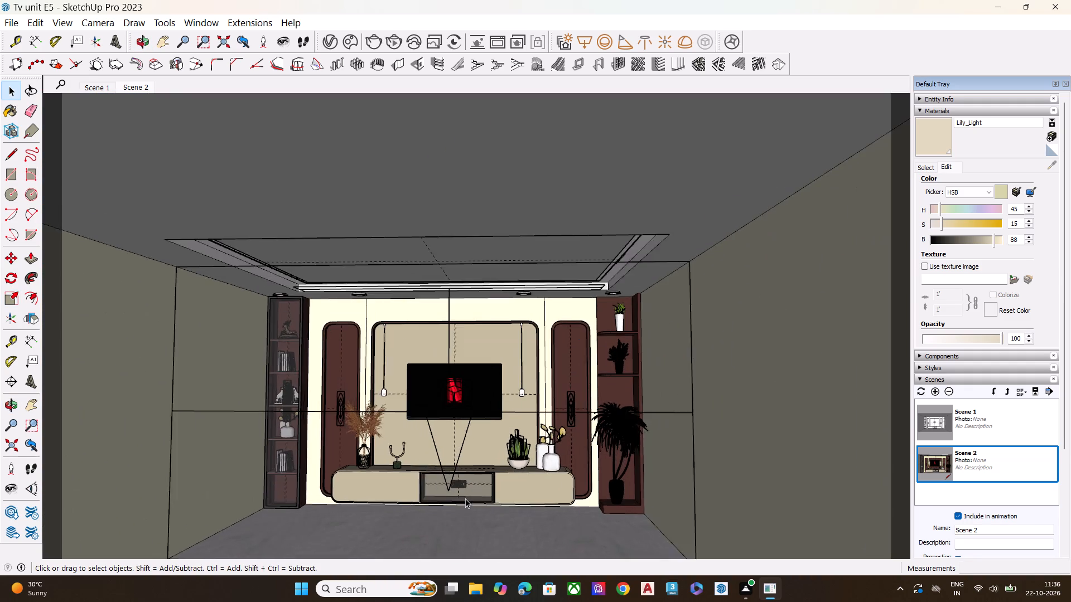
scroll(465, 498, "up", 1)
scroll(219, 355, "up", 8)
scroll(238, 290, "up", 8)
scroll(172, 289, "down", 11)
scroll(217, 285, "down", 5)
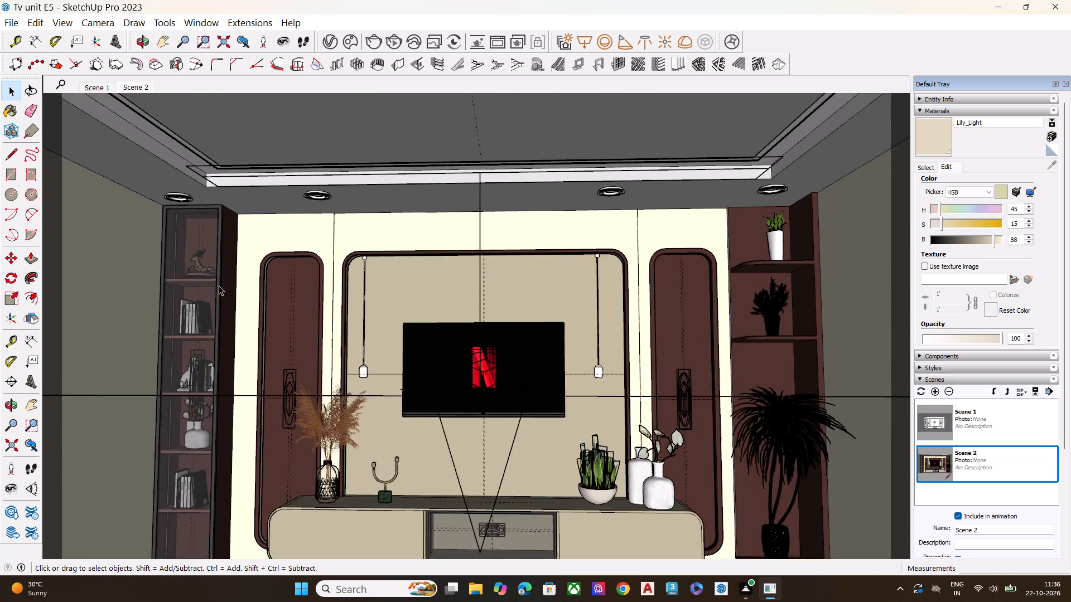
scroll(219, 285, "down", 3)
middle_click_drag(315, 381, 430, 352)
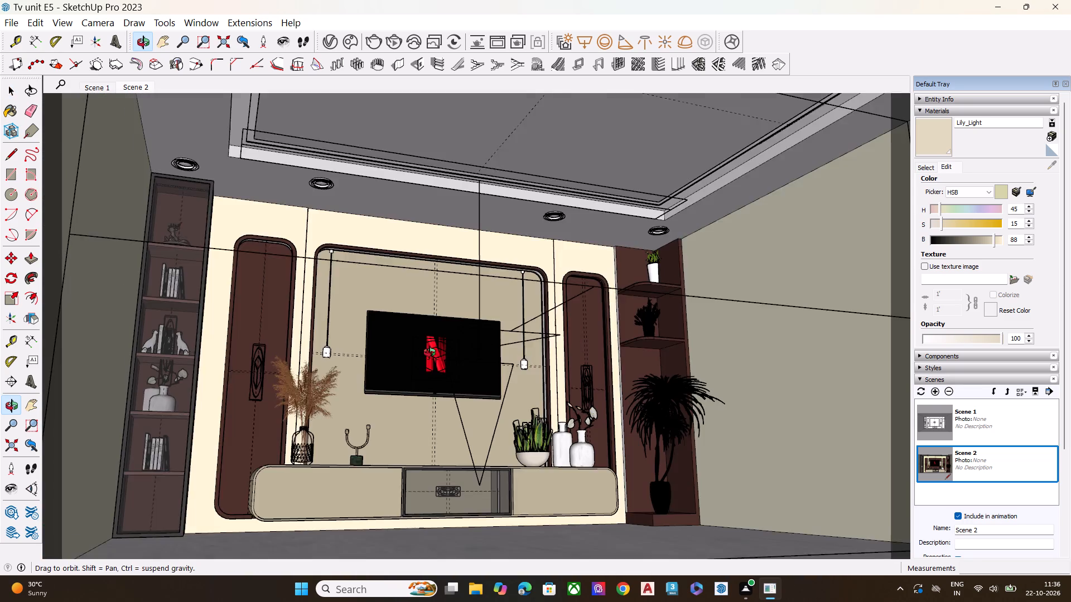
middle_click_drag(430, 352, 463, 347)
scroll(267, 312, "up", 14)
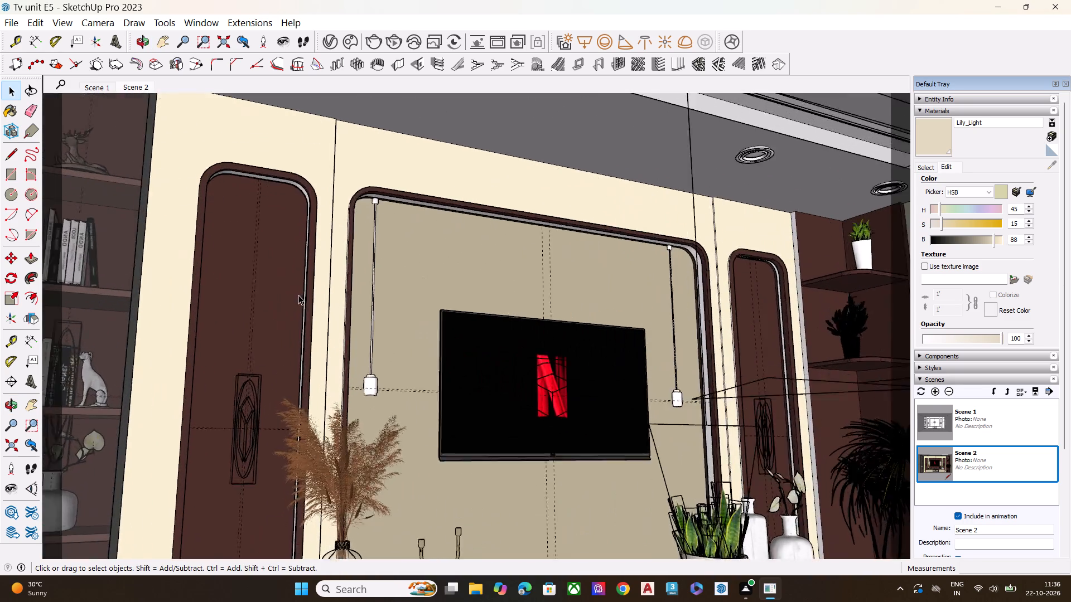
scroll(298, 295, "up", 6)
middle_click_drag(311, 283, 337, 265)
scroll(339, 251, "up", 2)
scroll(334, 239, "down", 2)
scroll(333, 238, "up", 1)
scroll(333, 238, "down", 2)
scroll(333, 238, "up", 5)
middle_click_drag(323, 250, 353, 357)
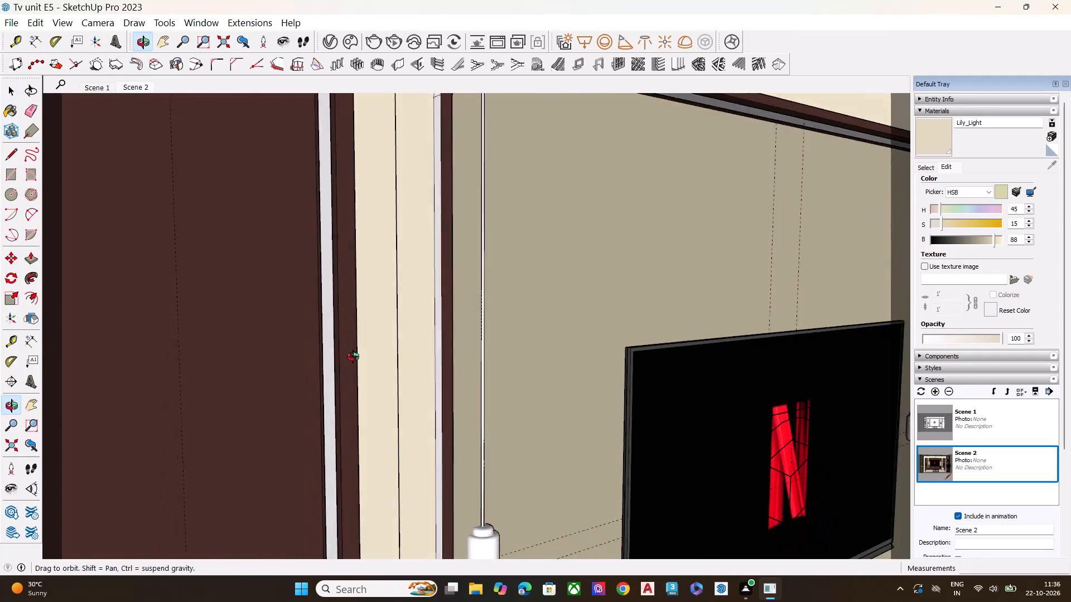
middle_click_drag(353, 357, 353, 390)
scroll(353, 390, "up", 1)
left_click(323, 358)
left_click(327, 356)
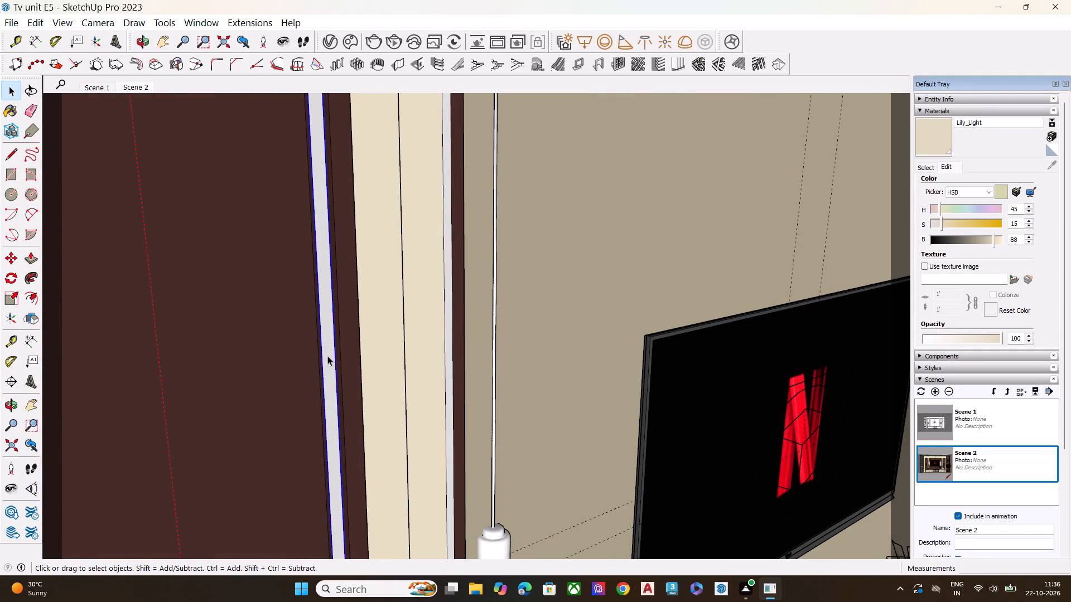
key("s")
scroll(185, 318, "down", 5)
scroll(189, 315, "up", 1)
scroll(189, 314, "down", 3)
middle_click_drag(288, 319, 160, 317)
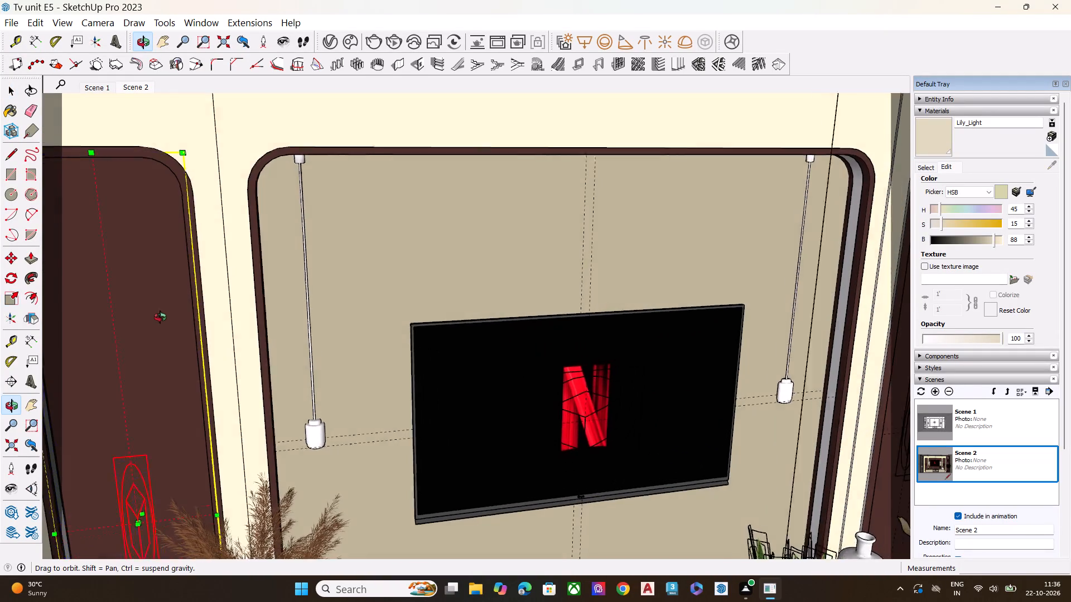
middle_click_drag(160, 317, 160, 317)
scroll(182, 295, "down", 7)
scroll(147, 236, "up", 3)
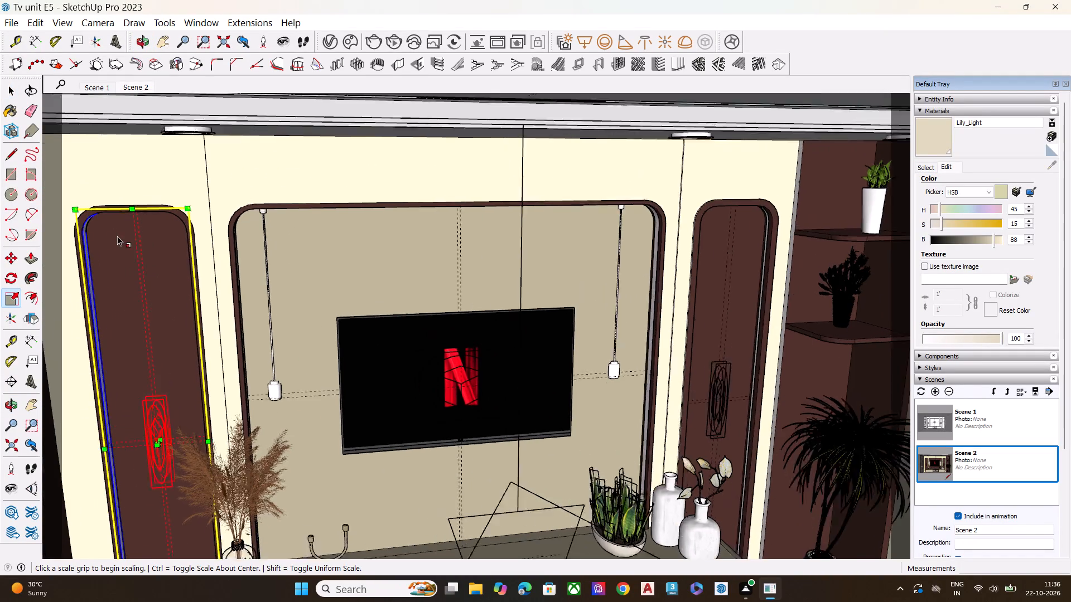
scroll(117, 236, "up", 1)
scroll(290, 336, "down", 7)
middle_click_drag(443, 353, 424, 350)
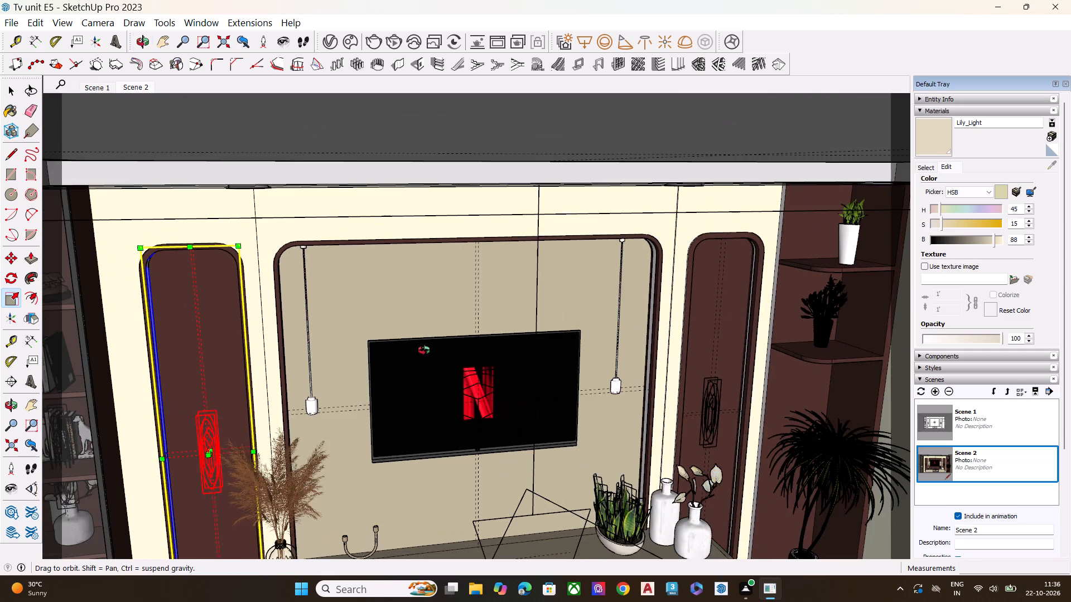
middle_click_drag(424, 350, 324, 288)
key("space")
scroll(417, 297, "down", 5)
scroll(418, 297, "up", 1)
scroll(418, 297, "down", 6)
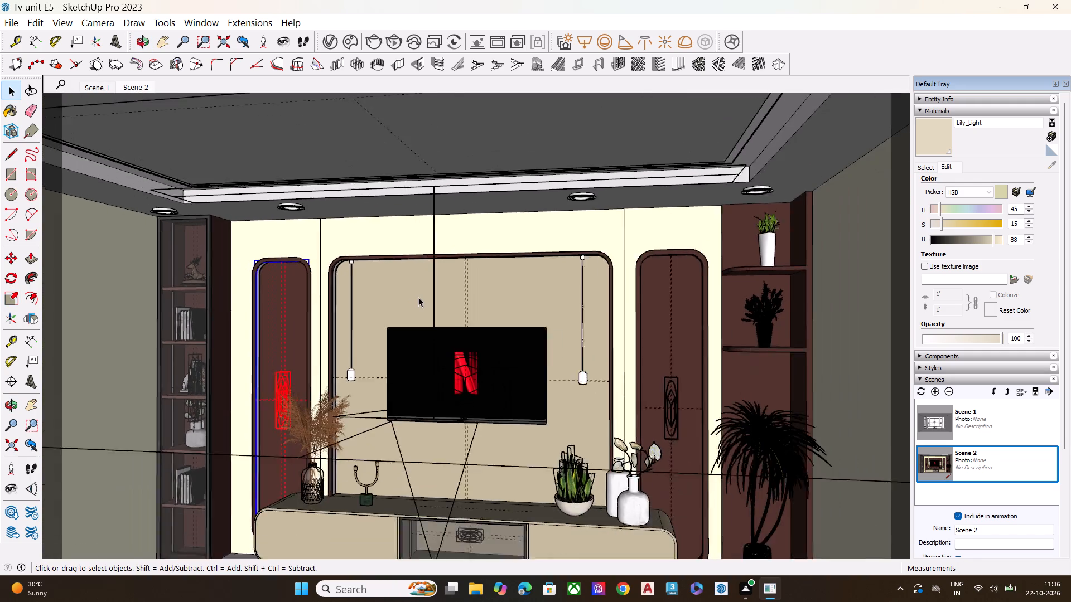
Push/Pull the room shell's outer left wall face outward by about 2' 5 7/16" to thicken that wall.
scroll(418, 297, "down", 10)
scroll(468, 283, "down", 10)
left_click(697, 331)
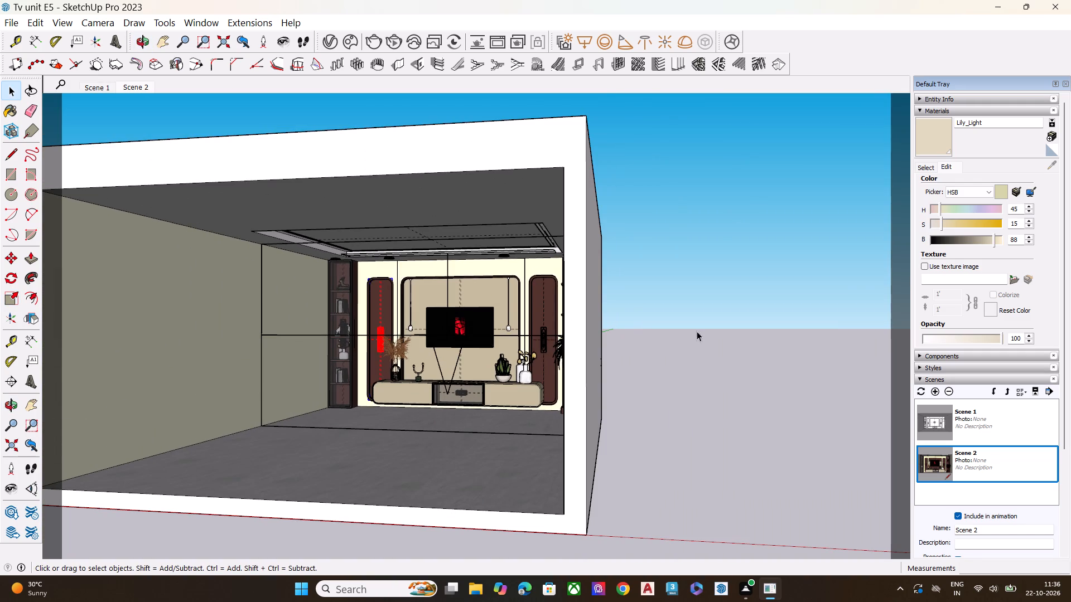
scroll(235, 333, "up", 4)
middle_click_drag(295, 335, 426, 311)
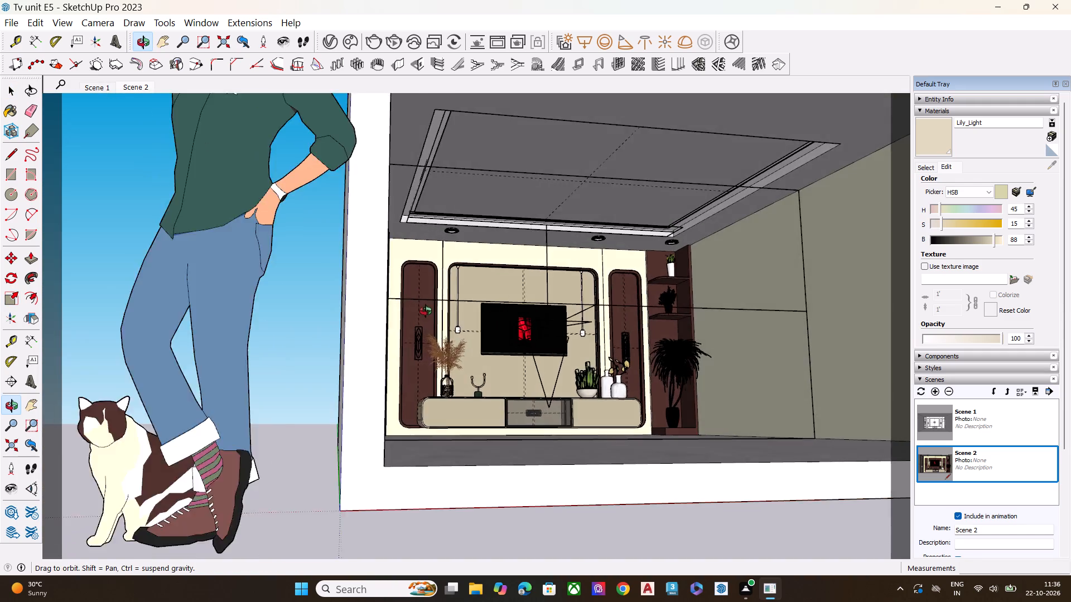
middle_click_drag(426, 311, 439, 368)
left_click(451, 328)
scroll(217, 286, "down", 3)
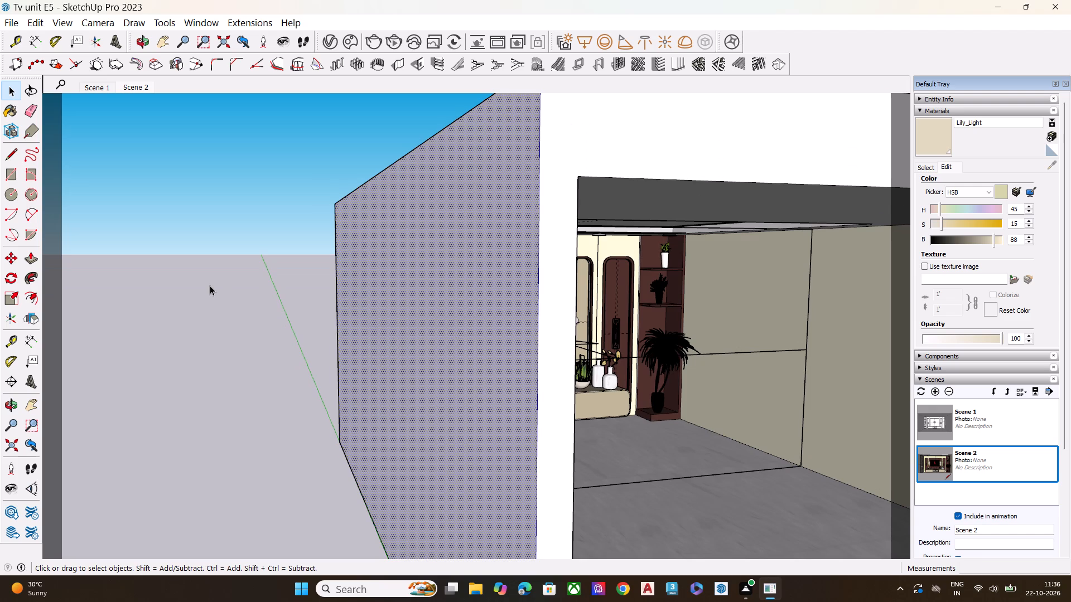
scroll(210, 285, "down", 6)
middle_click_drag(284, 294, 274, 308)
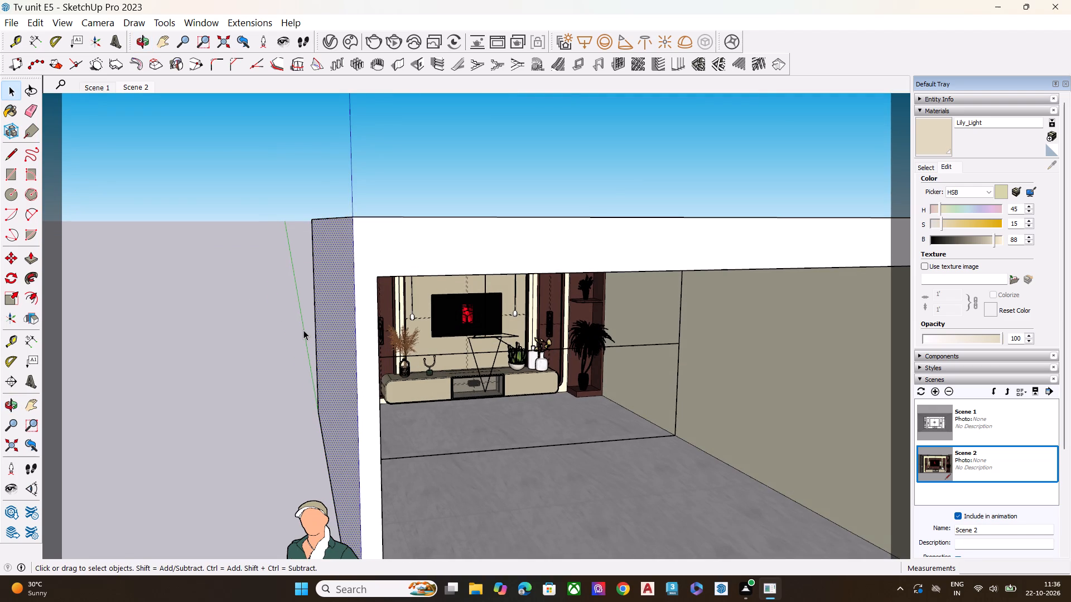
key("p")
left_click(331, 321)
left_click(257, 317)
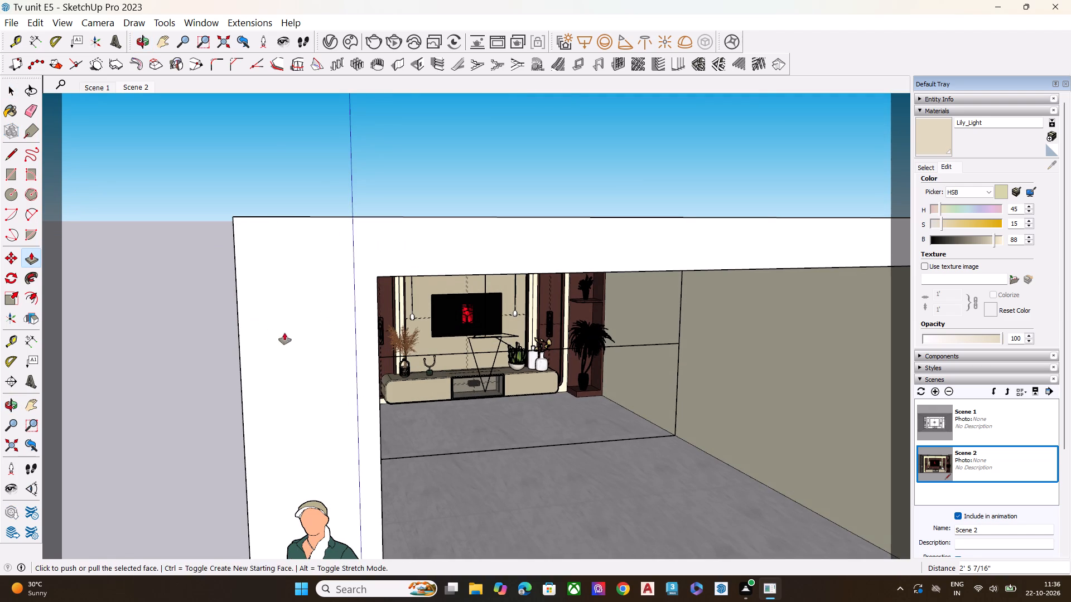
key("space")
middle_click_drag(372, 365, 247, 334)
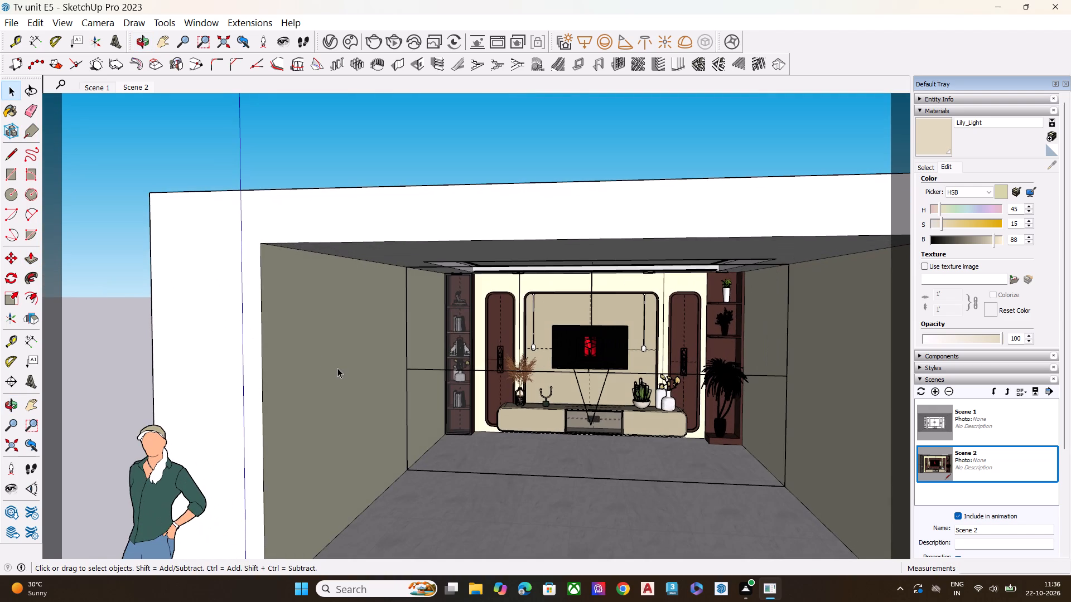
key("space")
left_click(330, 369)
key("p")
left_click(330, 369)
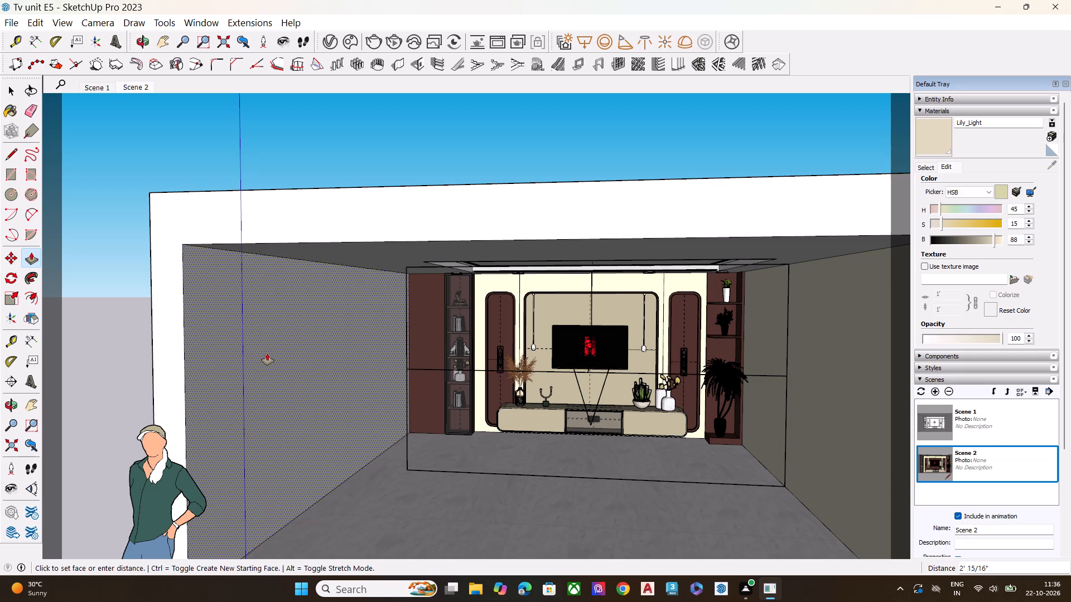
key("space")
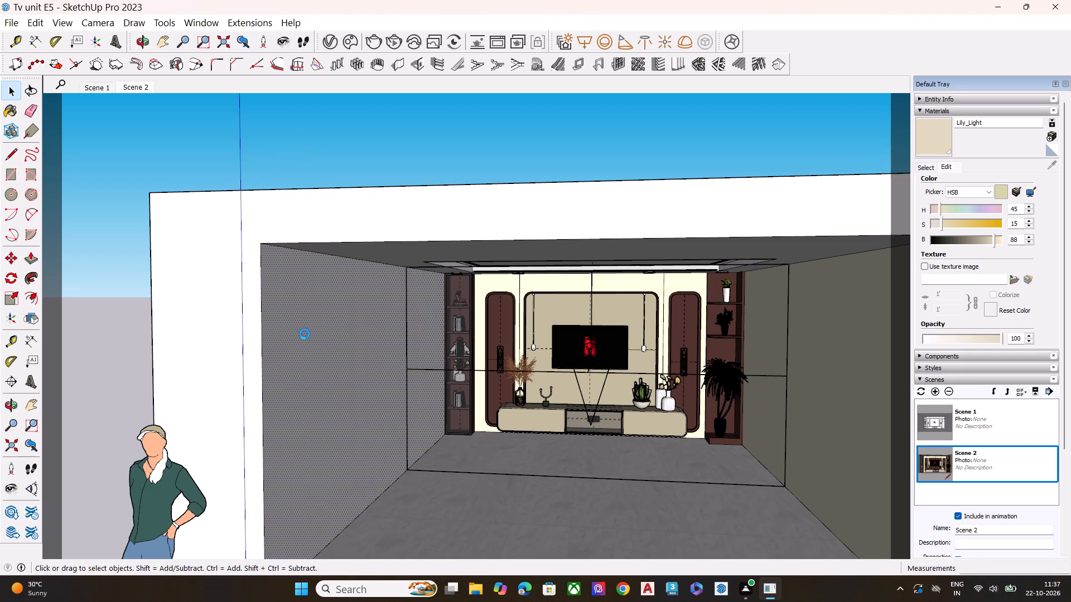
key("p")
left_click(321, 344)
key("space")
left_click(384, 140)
Push/Pull the room's inner left wall face outward by about 1' 11 5/8" to widen the interior beyond the glass cabinet.
left_click(339, 327)
key("p")
left_click(337, 327)
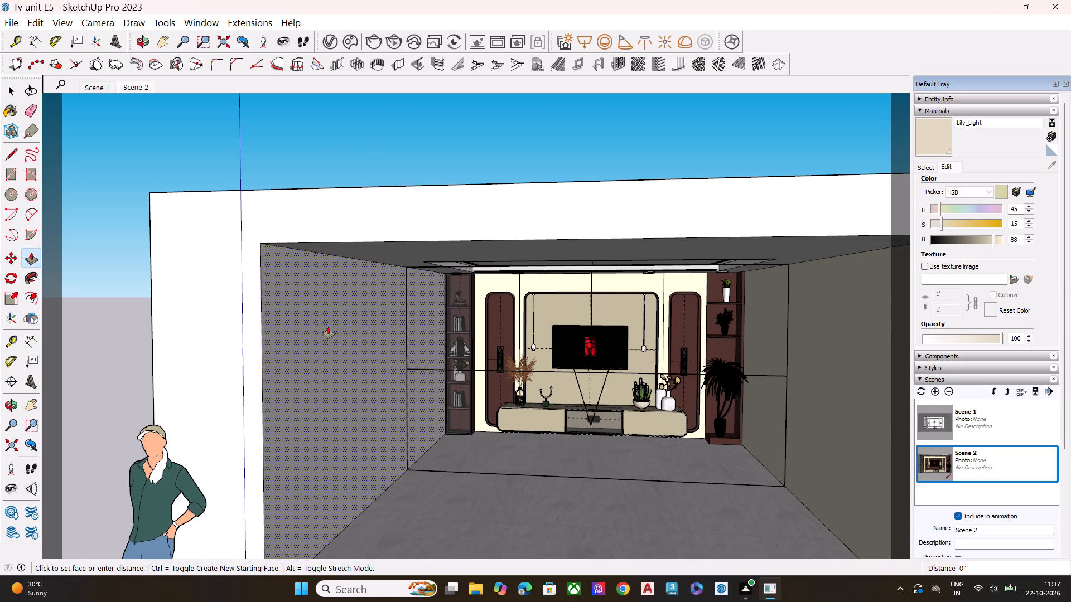
left_click(279, 309)
key("space")
Scale the wireframe box object spanning the room in front of the TV wall along red toward the left wall by about 1.1.
scroll(738, 365, "up", 2)
middle_click_drag(688, 380, 690, 378)
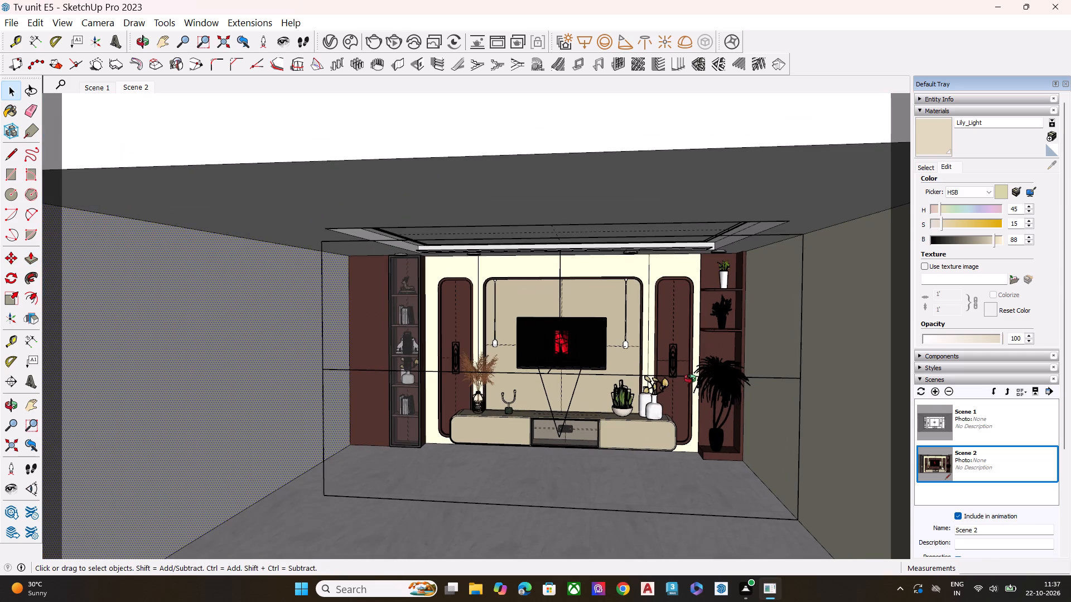
middle_click_drag(690, 378, 706, 370)
scroll(437, 358, "up", 2)
scroll(374, 343, "down", 1)
scroll(374, 343, "up", 3)
left_click(329, 361)
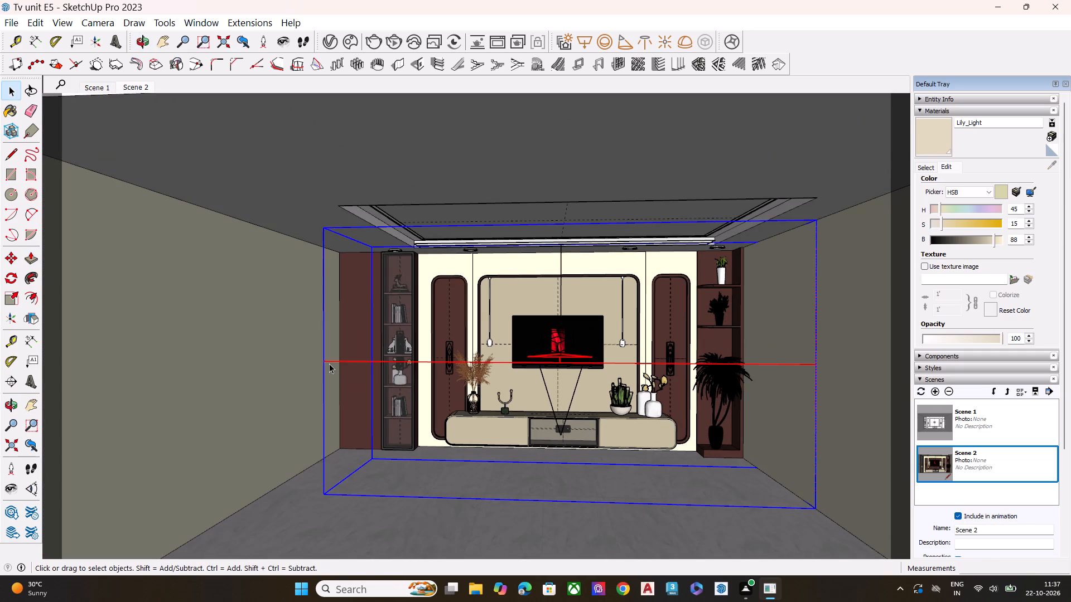
key("s")
left_click_drag(348, 354, 313, 352)
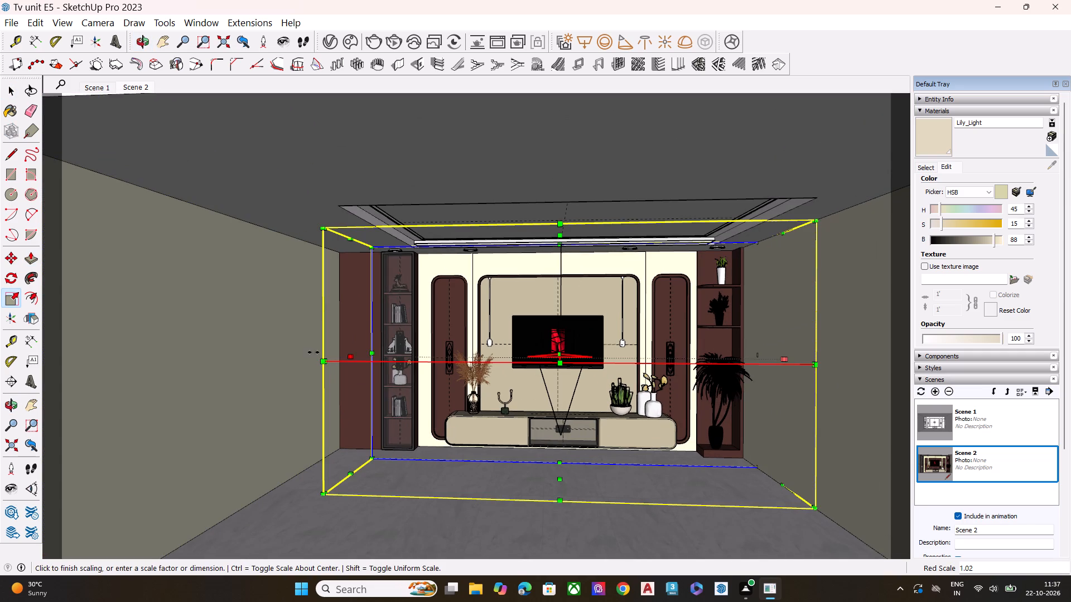
left_click_drag(313, 352, 284, 340)
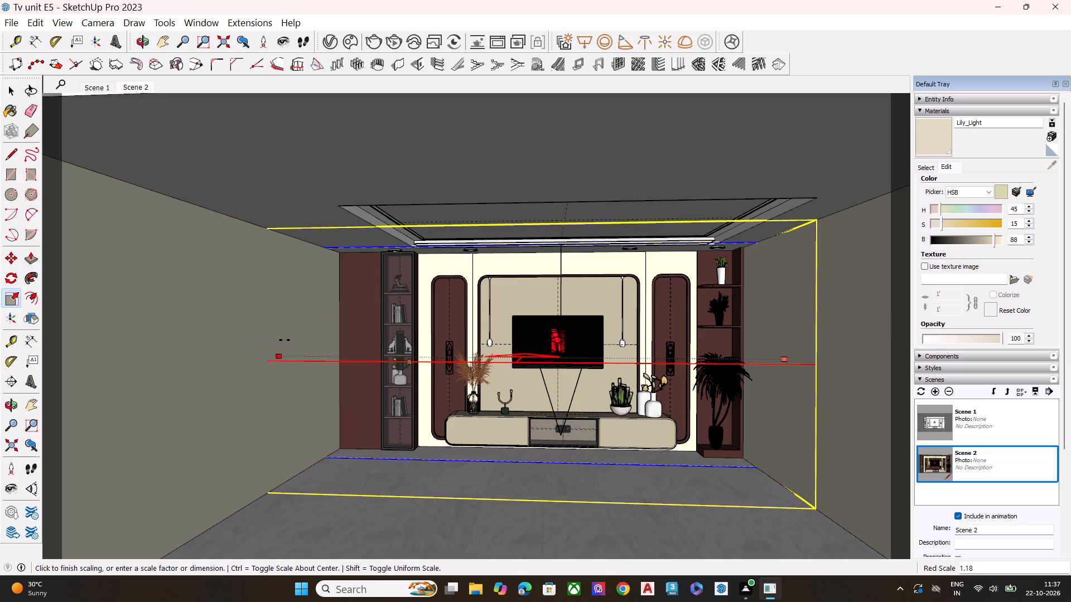
left_click_drag(284, 340, 307, 335)
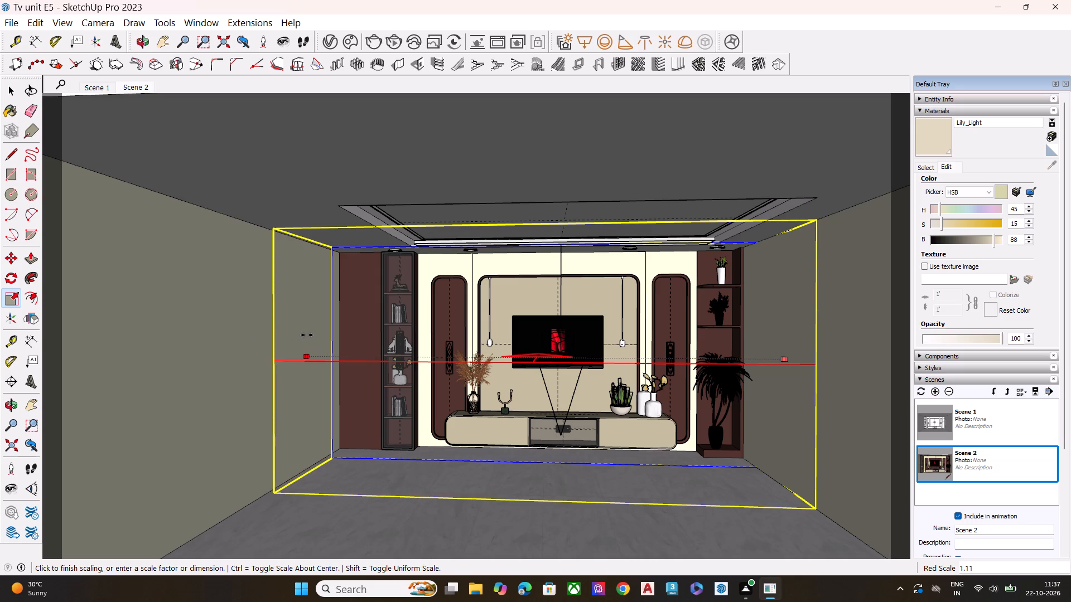
left_click_drag(307, 335, 294, 338)
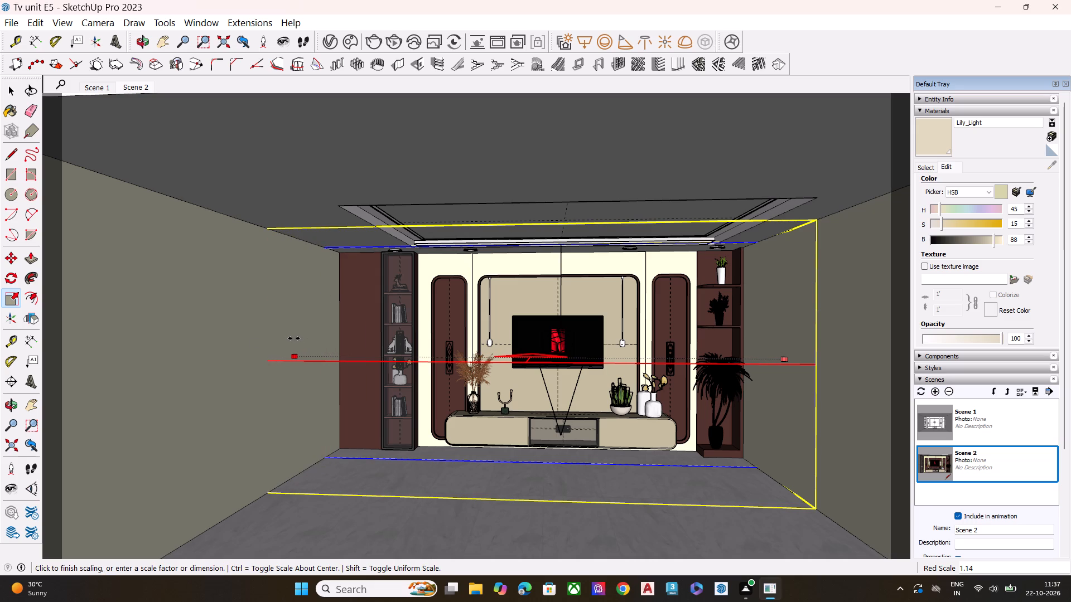
left_click_drag(294, 338, 305, 340)
key("space")
Examine the widened room and the stretched wireframe box at the left wall, from close up and from outside the room.
scroll(271, 240, "up", 3)
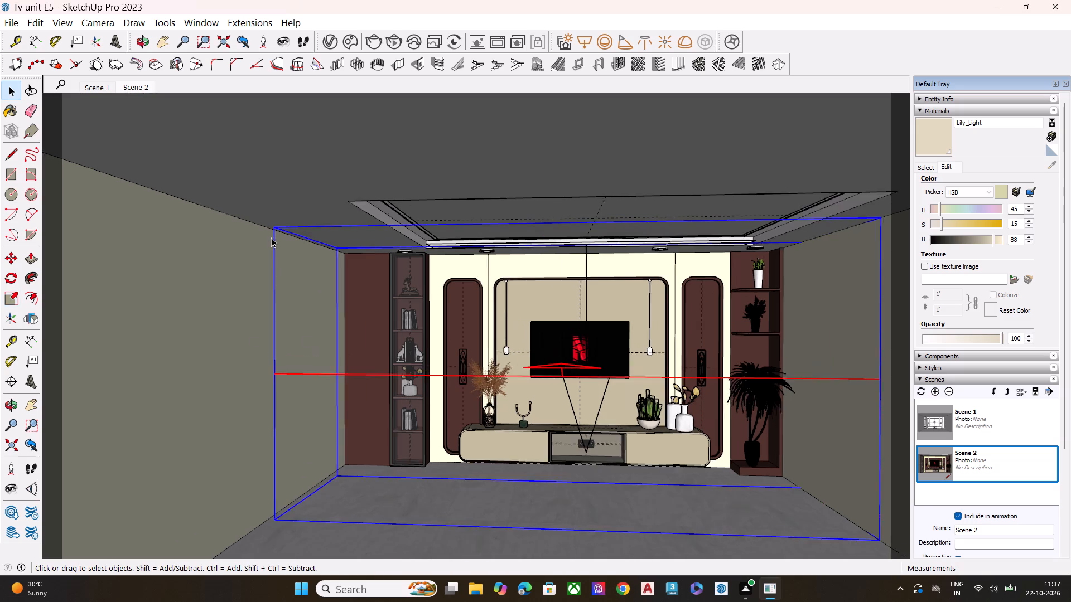
scroll(271, 237, "up", 7)
middle_click_drag(302, 236, 365, 246)
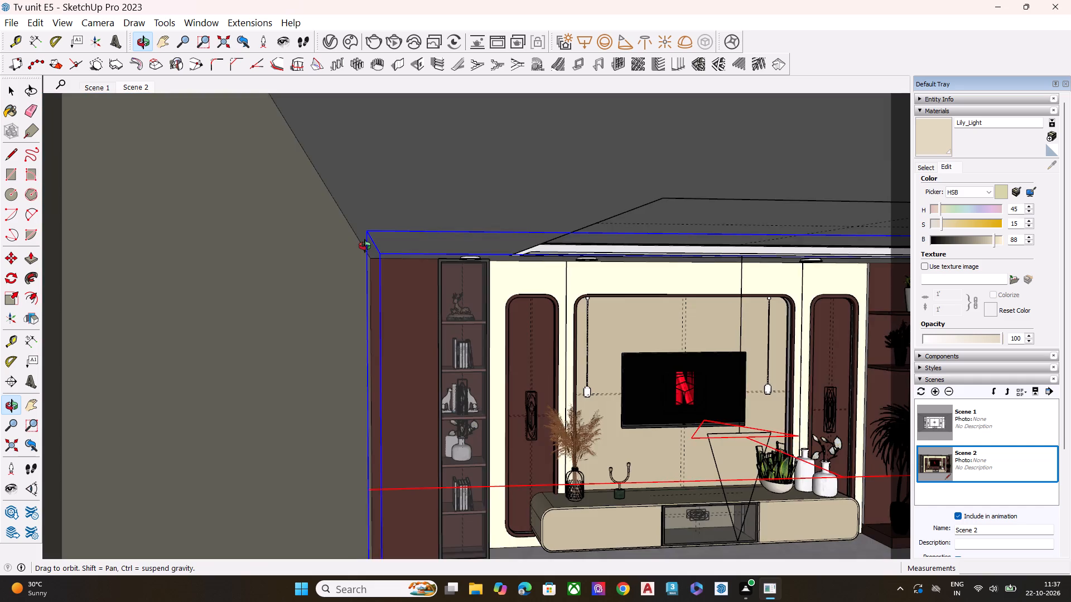
middle_click_drag(365, 246, 316, 262)
scroll(274, 263, "down", 4)
scroll(235, 261, "up", 1)
scroll(235, 261, "down", 1)
scroll(235, 261, "up", 1)
scroll(235, 261, "down", 8)
scroll(269, 249, "up", 1)
scroll(270, 249, "down", 2)
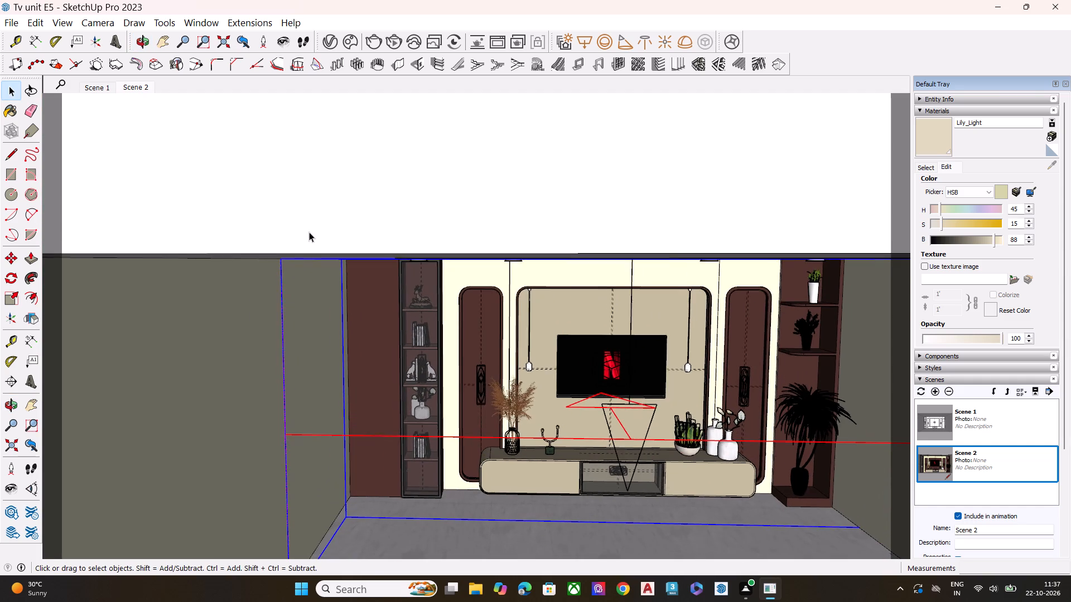
scroll(326, 232, "down", 10)
scroll(384, 271, "down", 2)
scroll(385, 271, "up", 1)
scroll(385, 271, "down", 4)
scroll(385, 271, "up", 1)
scroll(385, 271, "down", 4)
key("space")
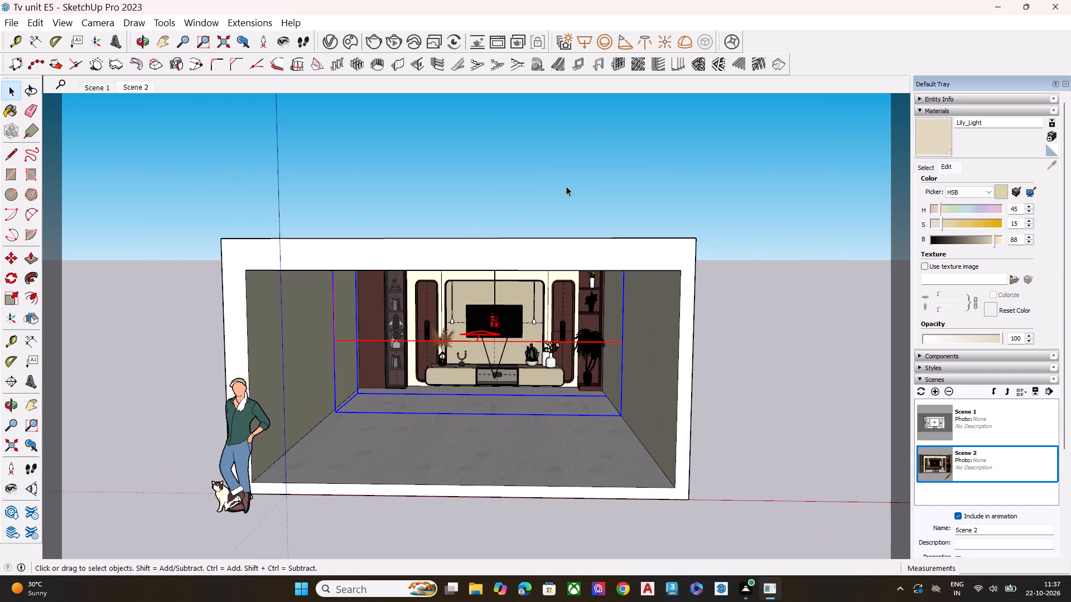
left_click(586, 177)
middle_click_drag(522, 362, 530, 343)
scroll(520, 337, "up", 4)
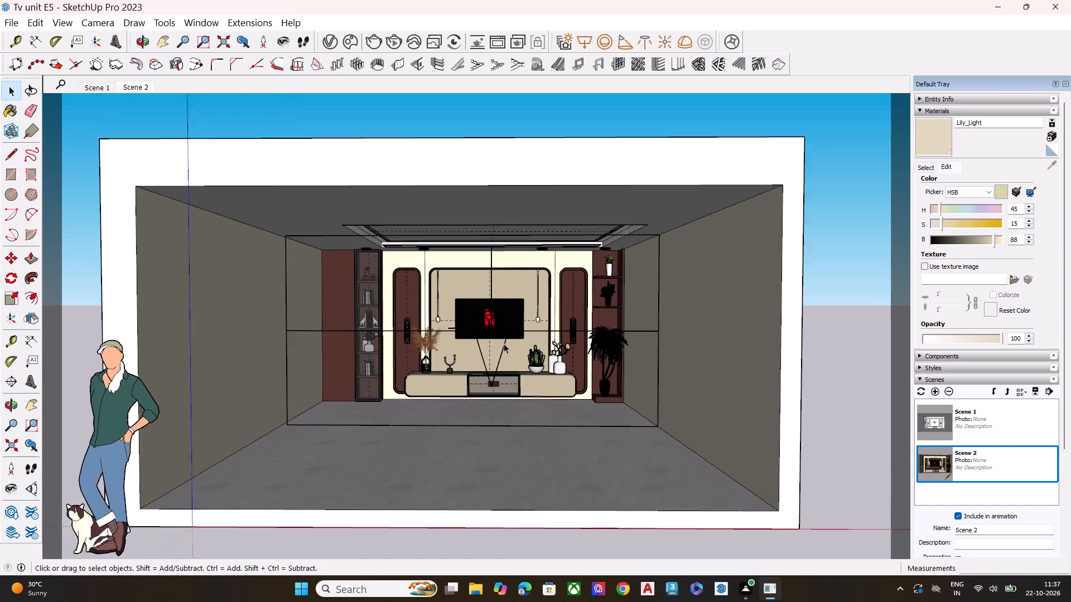
scroll(504, 343, "up", 3)
scroll(466, 287, "up", 1)
scroll(466, 287, "down", 1)
scroll(466, 287, "up", 2)
scroll(504, 385, "up", 1)
scroll(504, 386, "down", 1)
scroll(505, 394, "up", 1)
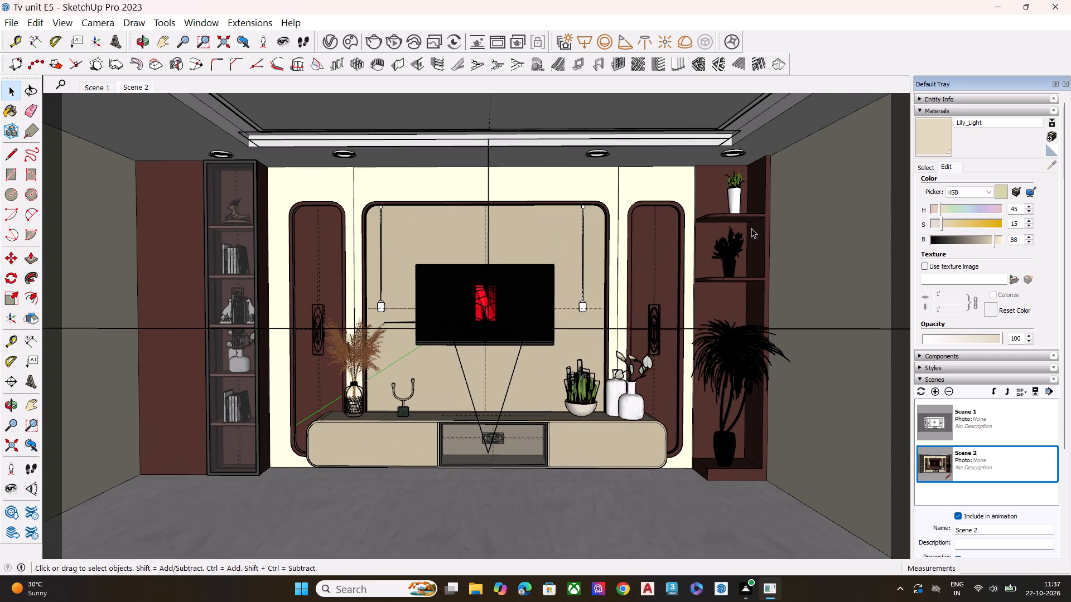
Copy the rightmost ceiling downlight straight down to beneath the right corner unit's second shelf, above the large palm.
left_click(734, 155)
scroll(740, 153, "up", 4)
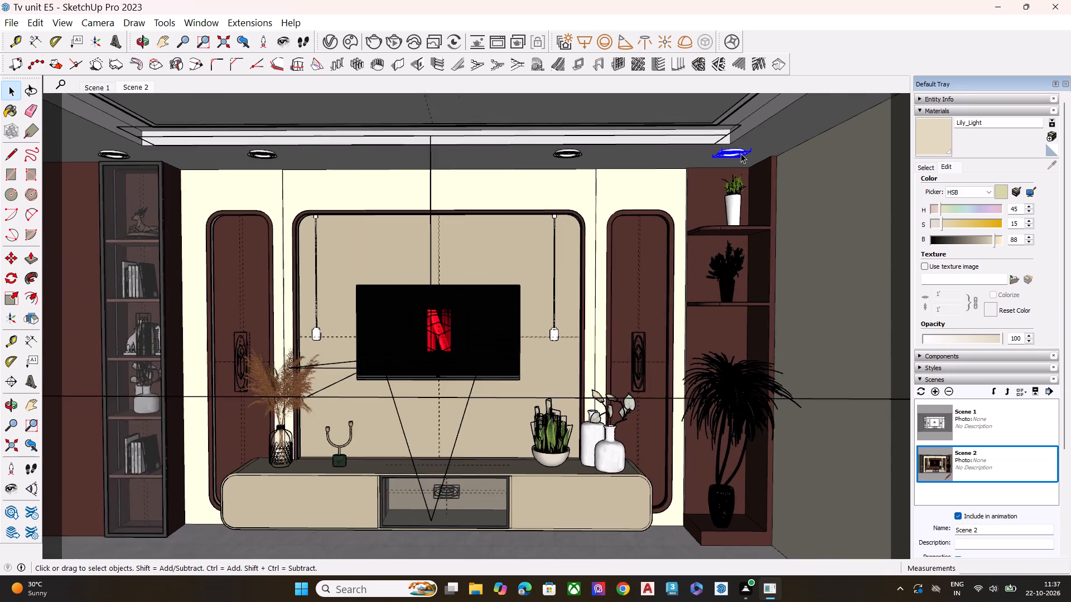
scroll(741, 153, "up", 1)
key("m")
scroll(755, 147, "up", 5)
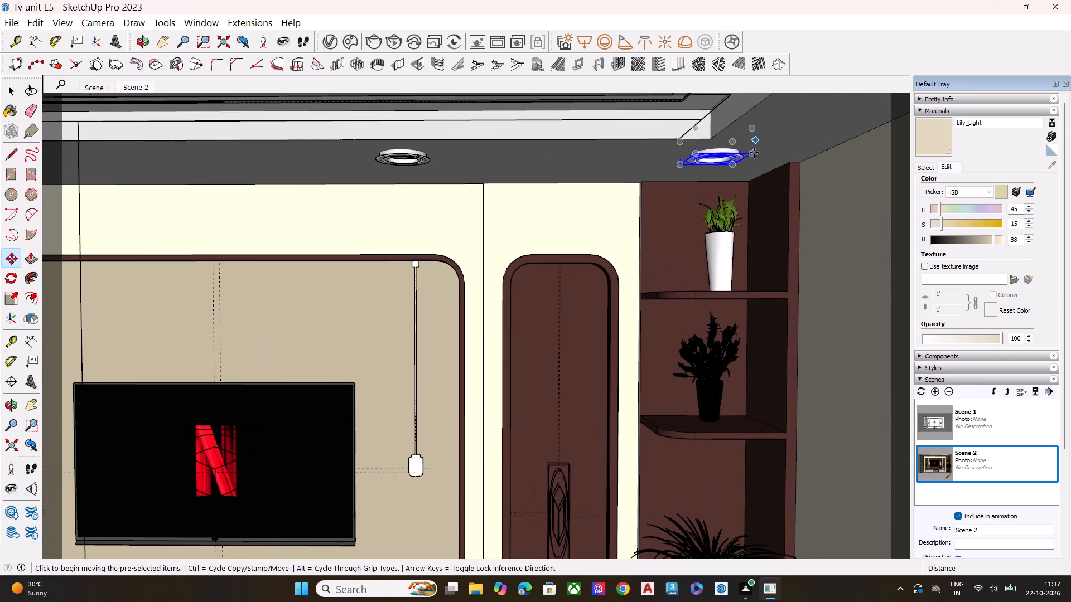
left_click(753, 127)
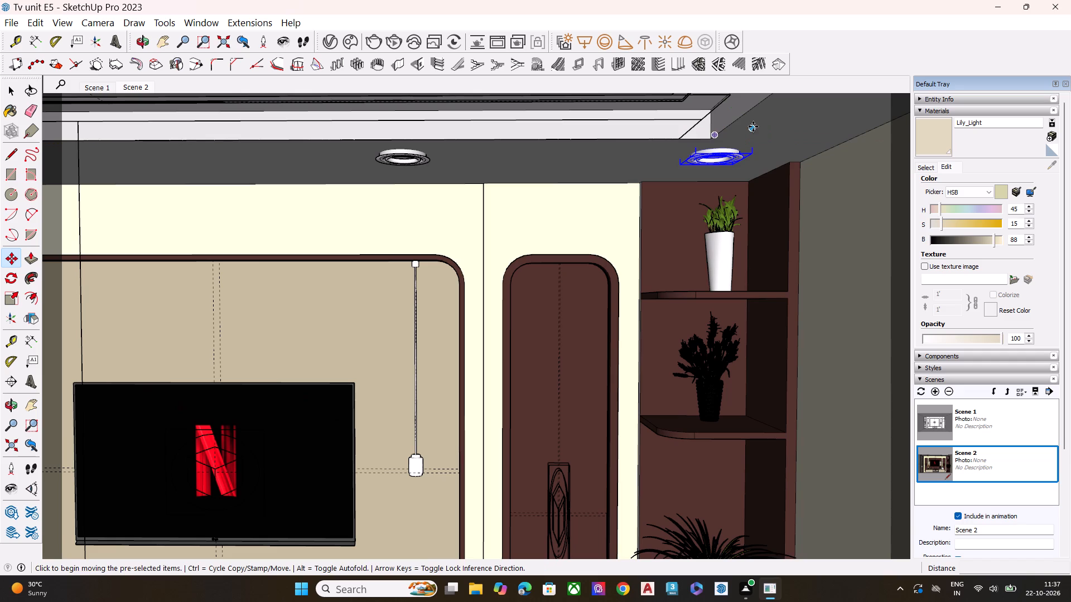
scroll(736, 270, "down", 7)
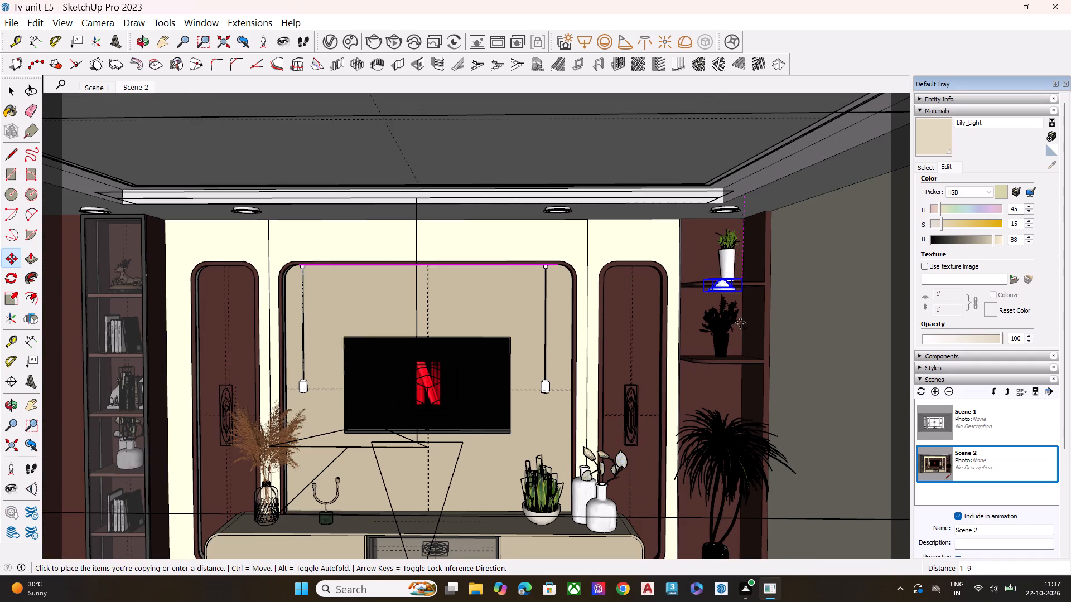
middle_click_drag(731, 384, 741, 325)
scroll(733, 363, "up", 2)
scroll(733, 363, "down", 1)
scroll(733, 363, "up", 2)
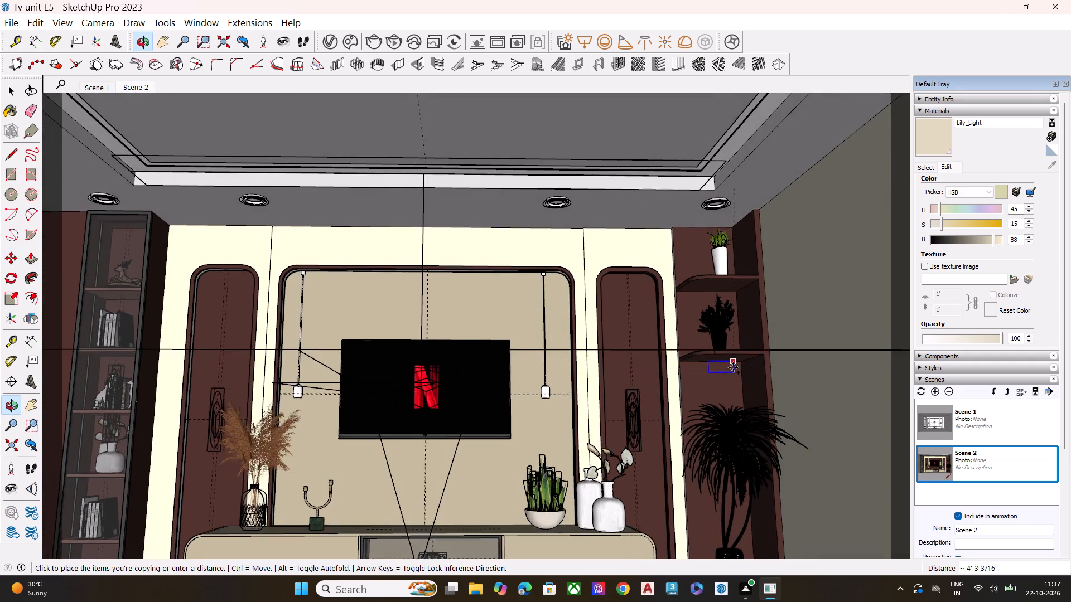
scroll(733, 367, "up", 12)
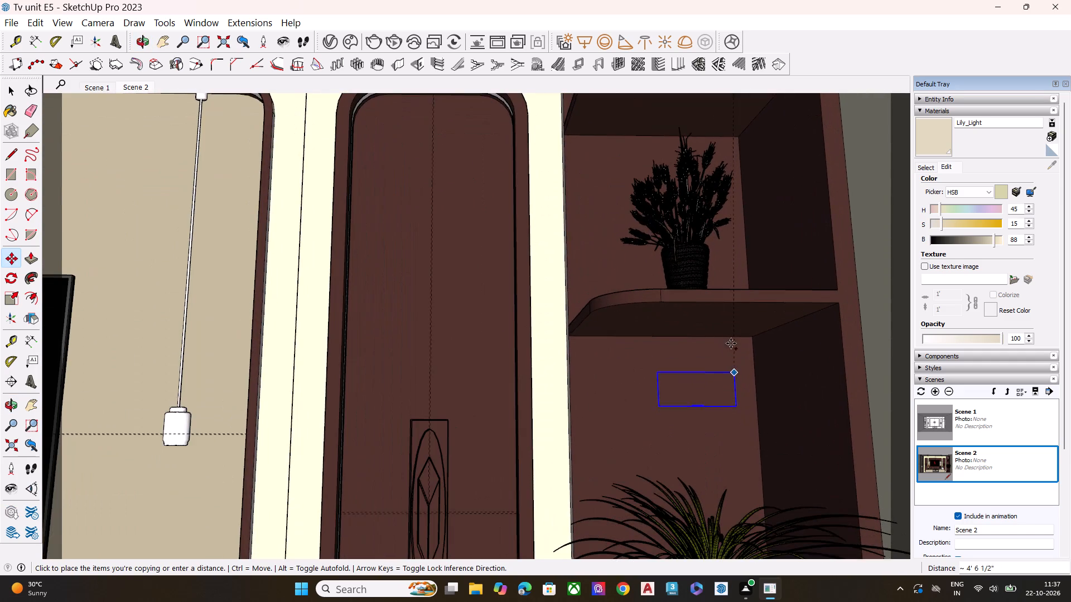
middle_click_drag(732, 337, 739, 292)
scroll(739, 292, "up", 1)
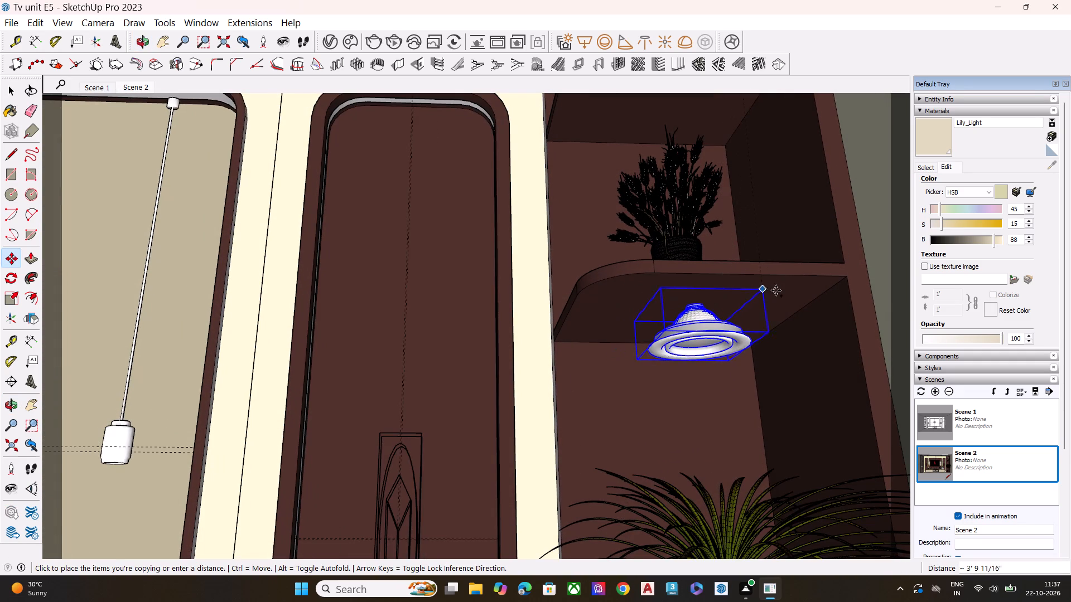
left_click(799, 288)
Move the copied downlight up by about 1' 4 3/8" to recess it into the second shelf beneath the black potted plant.
middle_click_drag(733, 303, 747, 412)
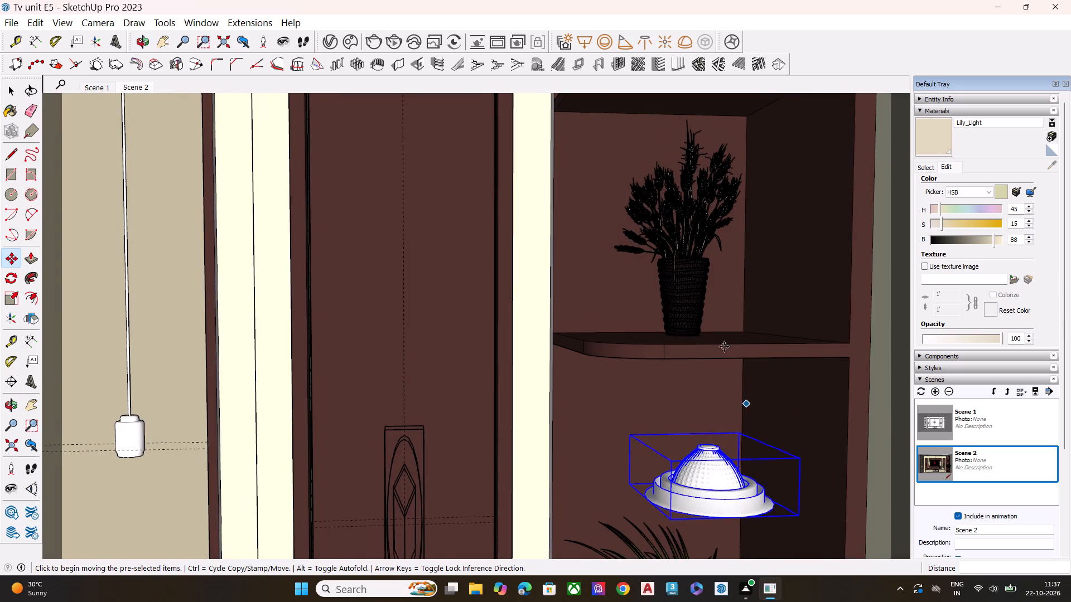
scroll(723, 344, "down", 7)
left_click(694, 415)
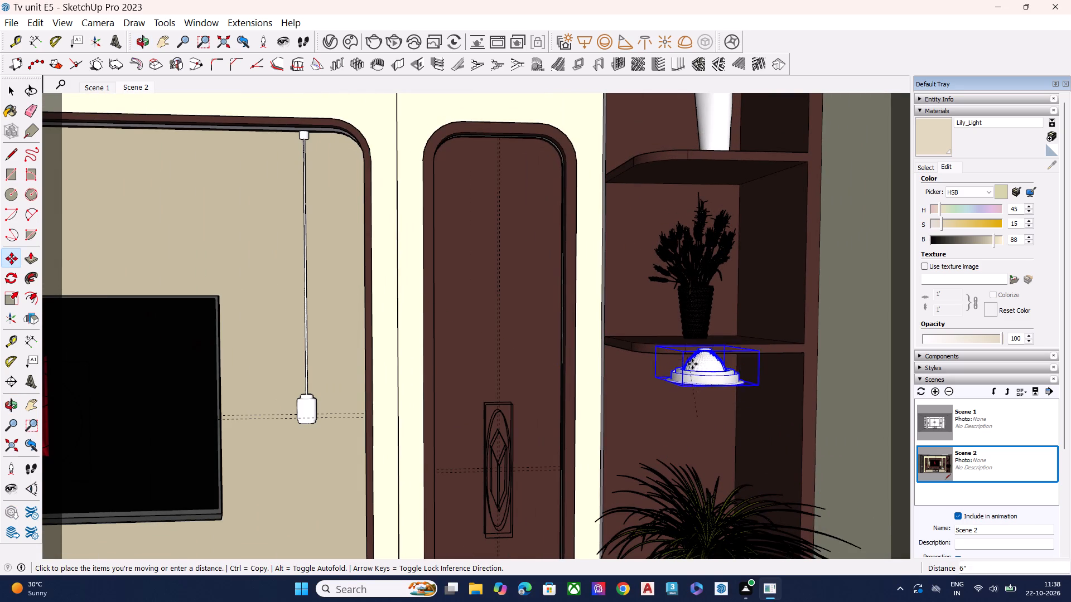
middle_click_drag(693, 367, 712, 441)
scroll(702, 424, "up", 3)
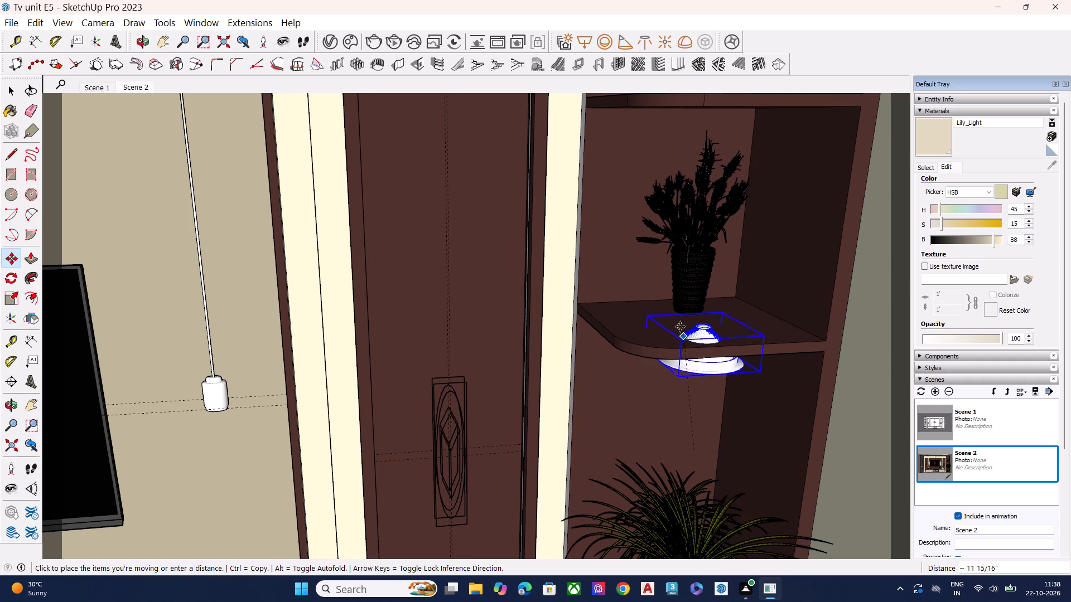
left_click(678, 319)
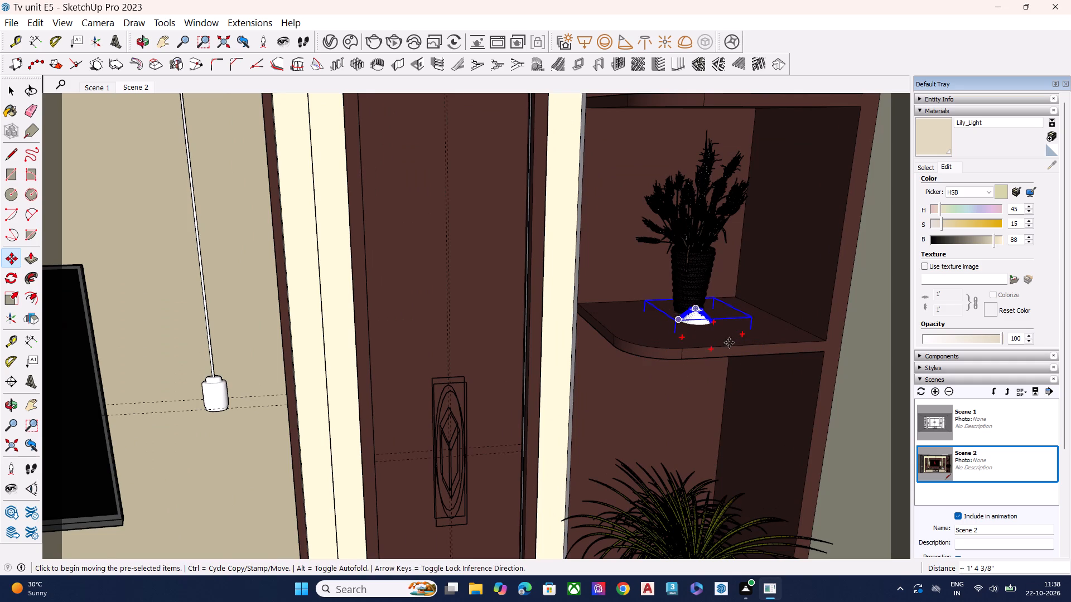
key("space")
middle_click_drag(708, 339, 703, 263)
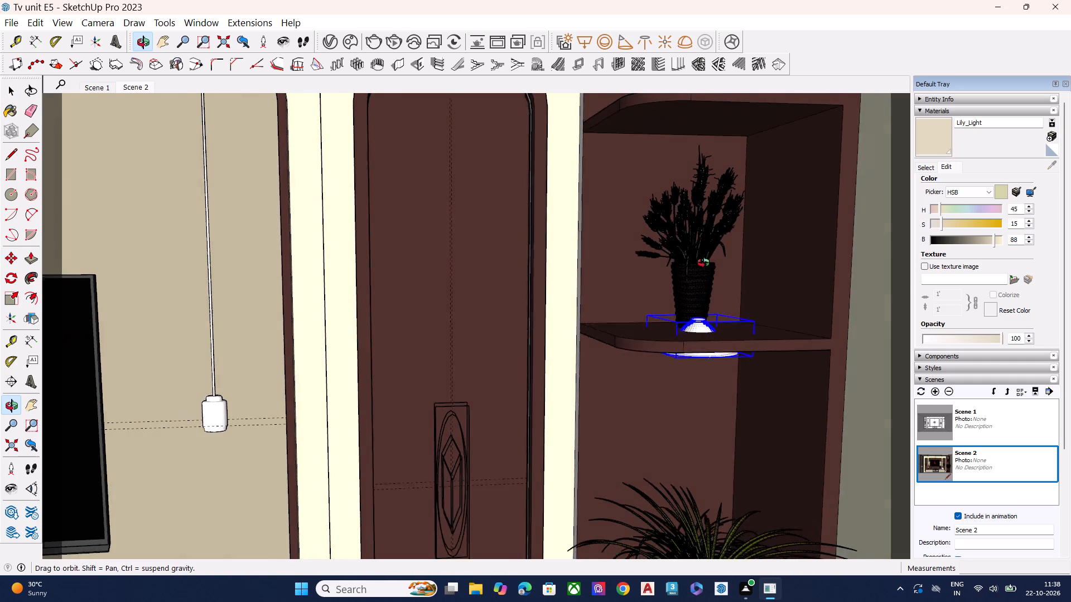
Move the black potted plant forward on the right corner unit's second shelf so it covers the recessed downlight.
middle_click_drag(703, 263, 679, 330)
key("space")
left_click(708, 276)
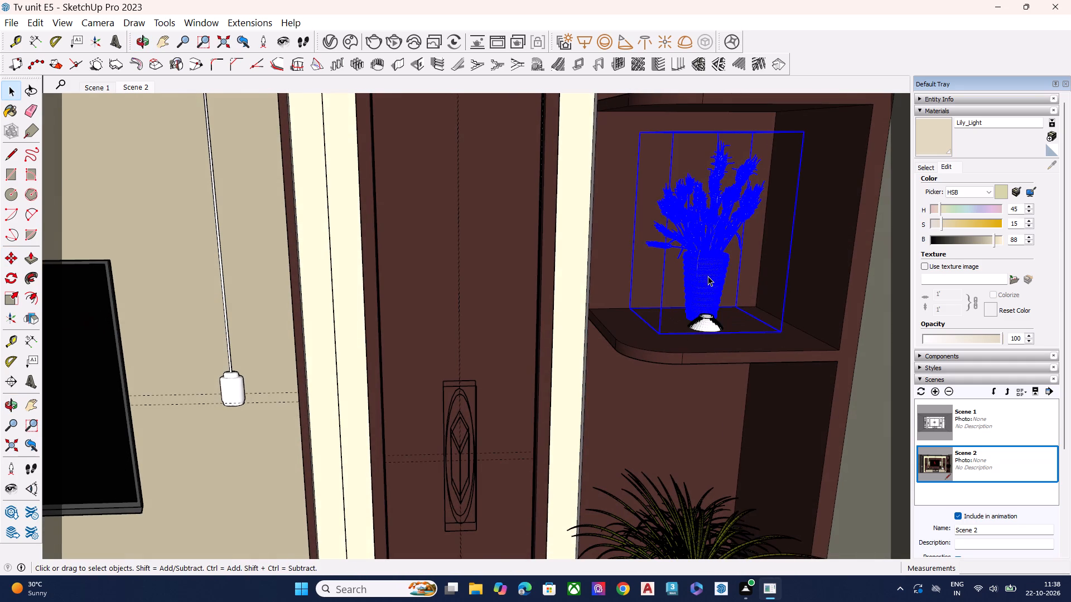
key("m")
left_click(626, 309)
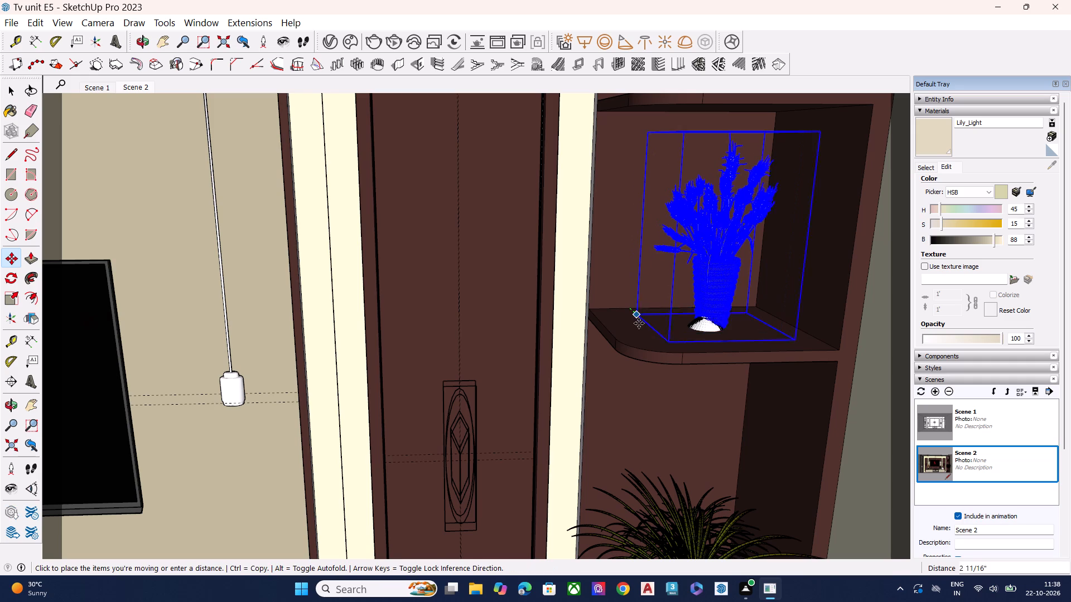
left_click(635, 329)
key("space")
Copy the ceiling downlight near the left pendant light about 7 5/8" along red toward the TV, placing it directly beside the original.
scroll(600, 290, "down", 5)
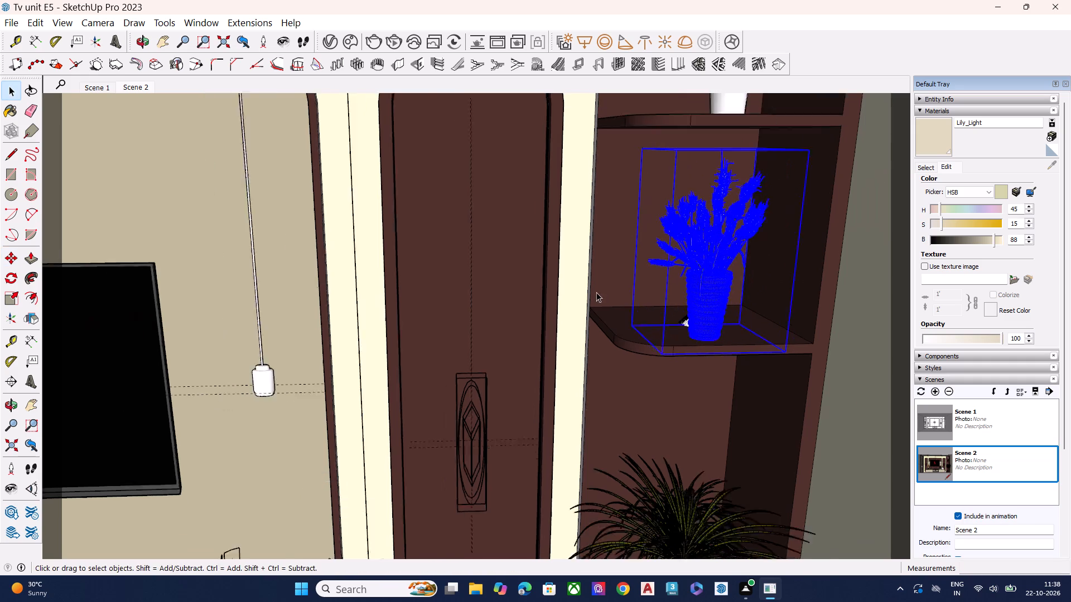
scroll(596, 292, "down", 2)
middle_click_drag(628, 313, 628, 276)
scroll(783, 284, "down", 9)
middle_click_drag(617, 322, 601, 309)
scroll(685, 263, "down", 10)
scroll(184, 177, "up", 8)
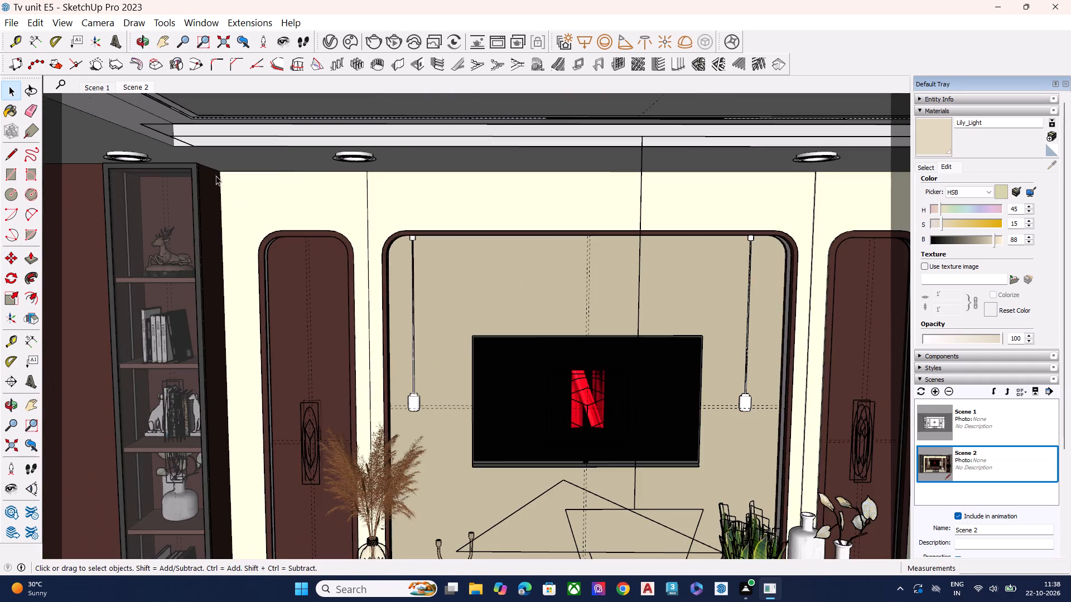
scroll(387, 154, "up", 8)
scroll(390, 148, "down", 1)
scroll(390, 148, "up", 4)
scroll(334, 166, "up", 1)
middle_click_drag(354, 148, 359, 94)
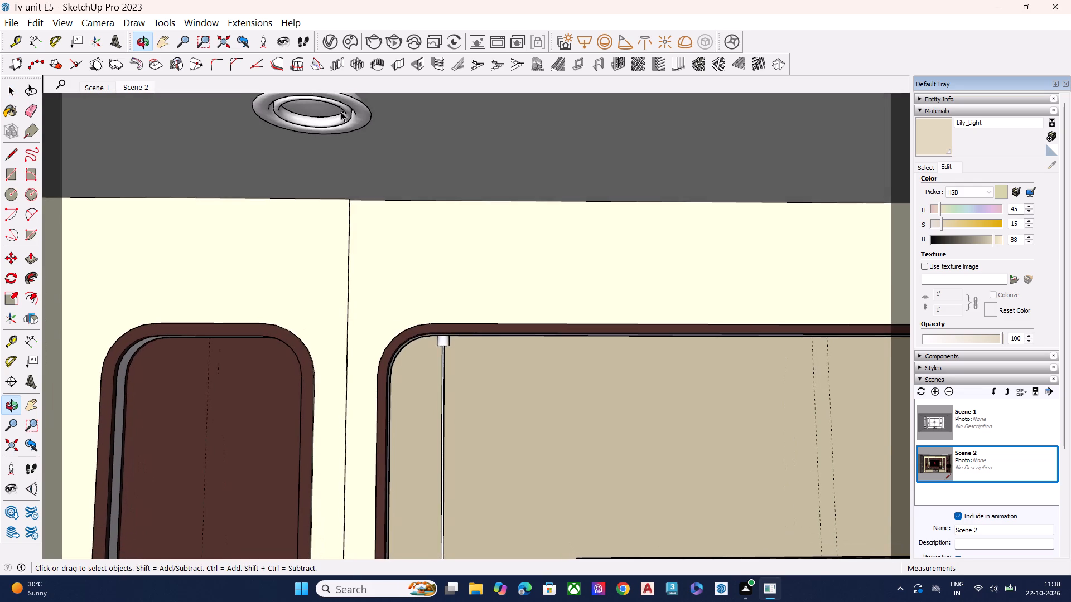
left_click(339, 115)
scroll(364, 188, "down", 7)
middle_click_drag(355, 144, 373, 170)
scroll(373, 170, "up", 5)
scroll(363, 174, "down", 1)
scroll(363, 174, "up", 1)
scroll(363, 174, "down", 1)
scroll(362, 174, "up", 3)
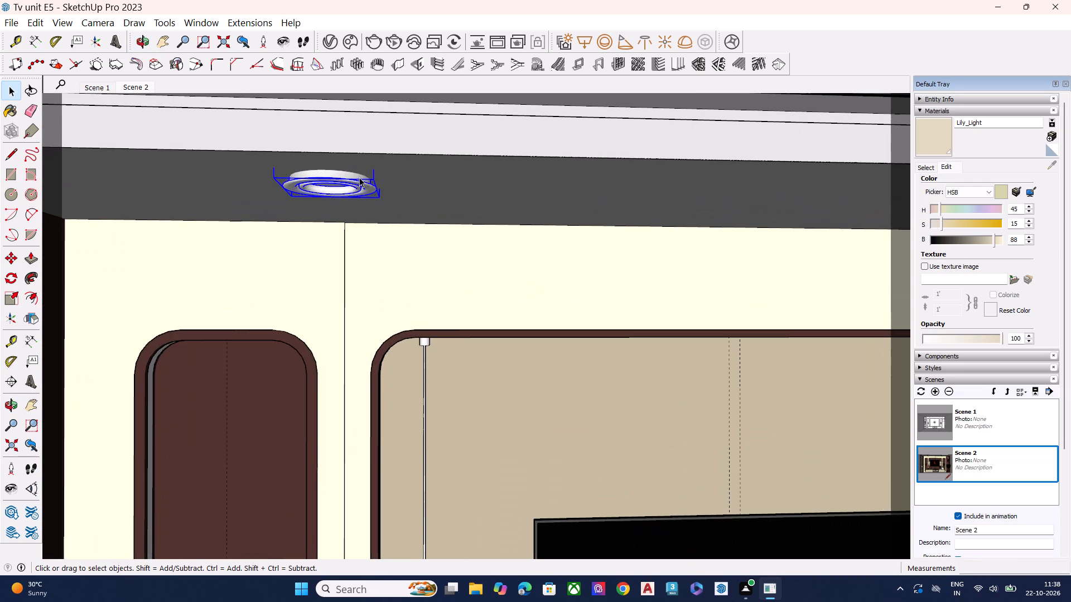
key("m")
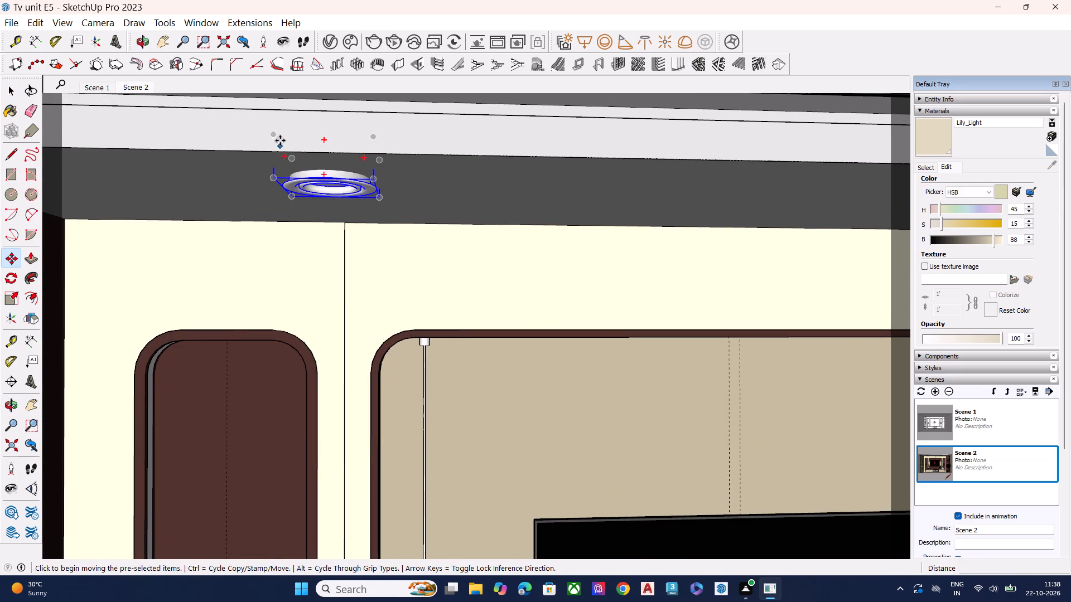
left_click(274, 131, "ctrl")
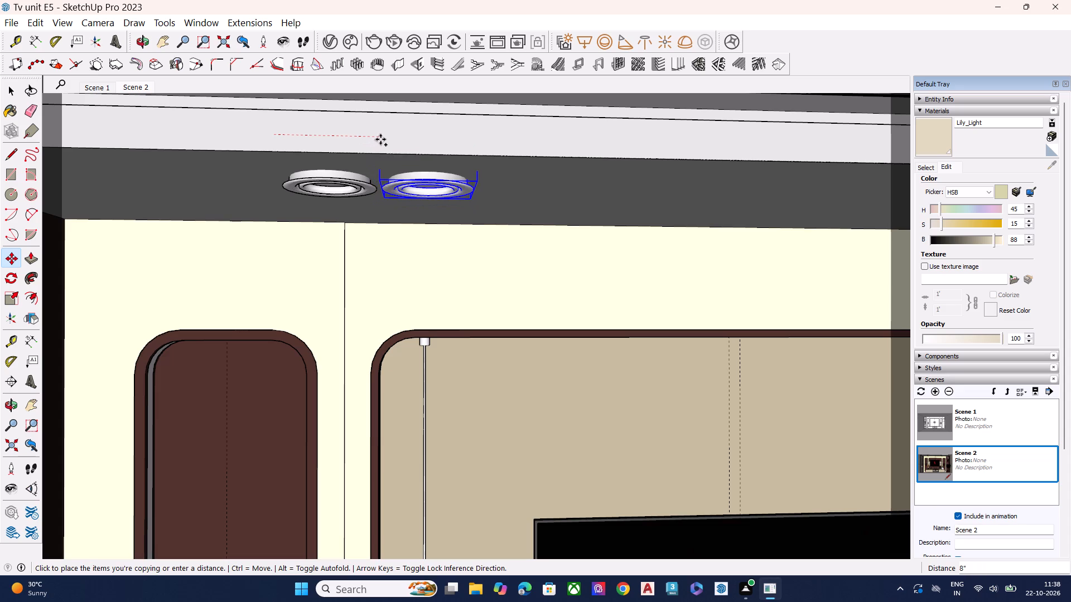
left_click(374, 137)
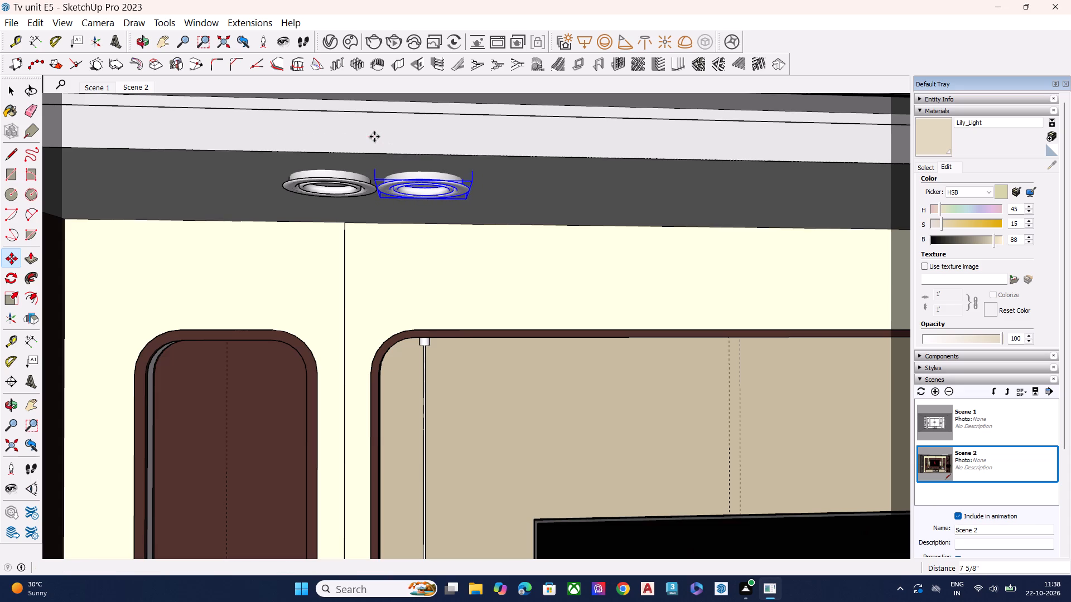
key("space")
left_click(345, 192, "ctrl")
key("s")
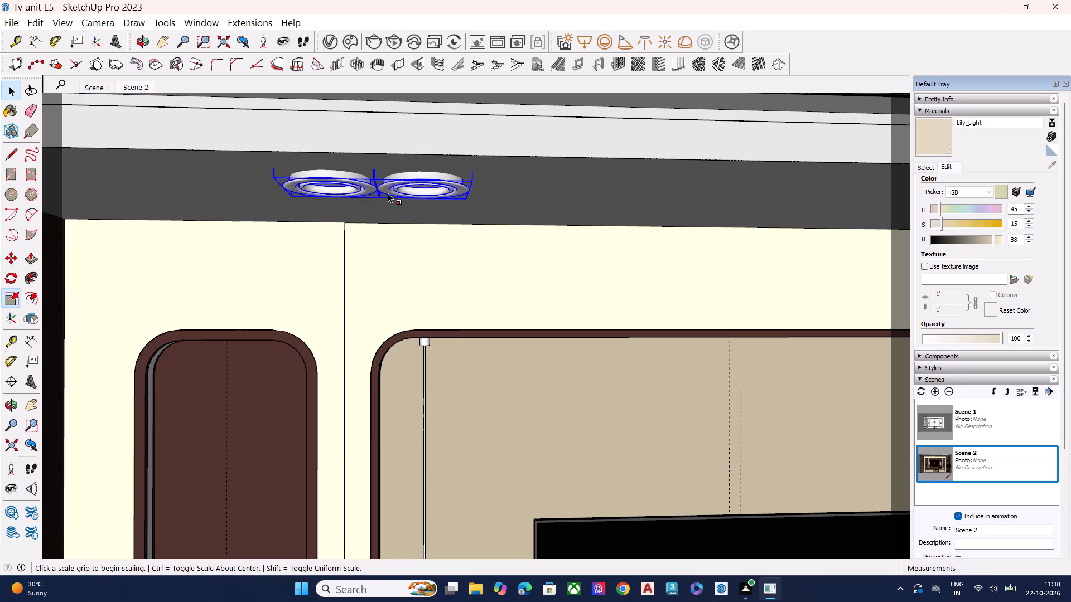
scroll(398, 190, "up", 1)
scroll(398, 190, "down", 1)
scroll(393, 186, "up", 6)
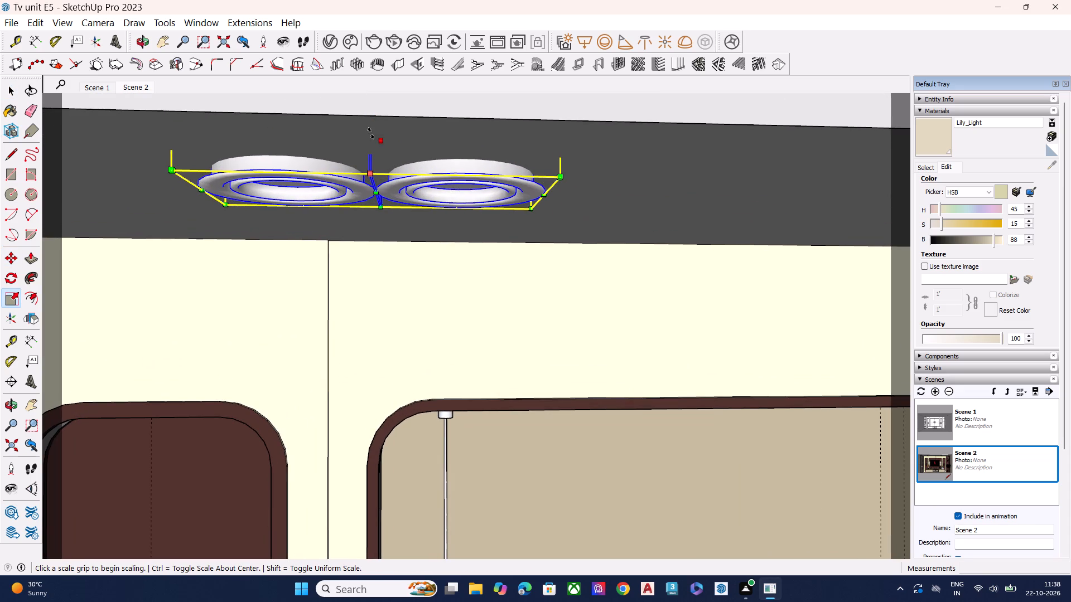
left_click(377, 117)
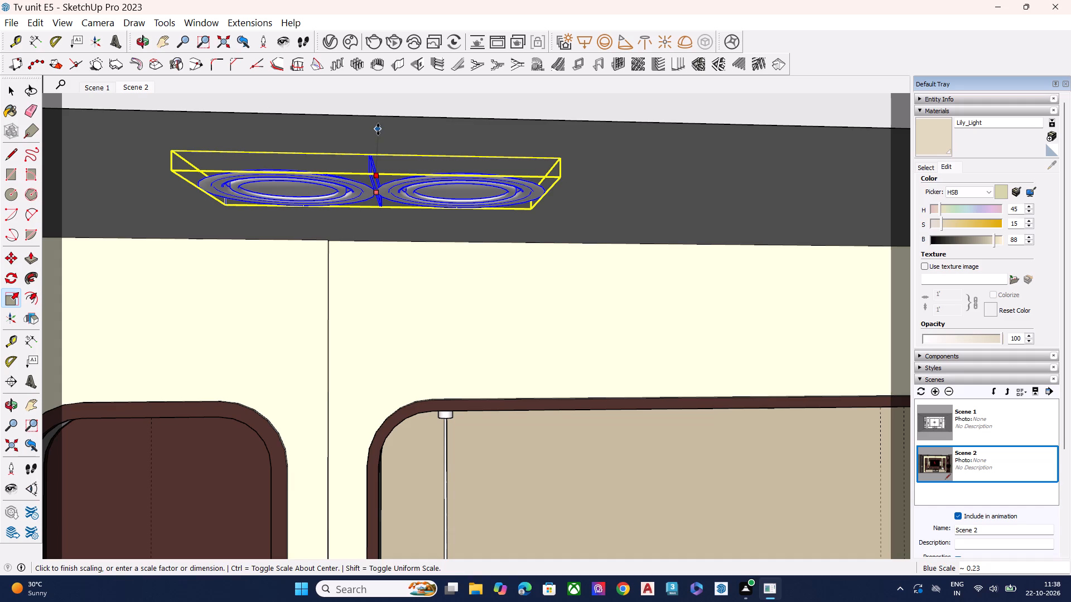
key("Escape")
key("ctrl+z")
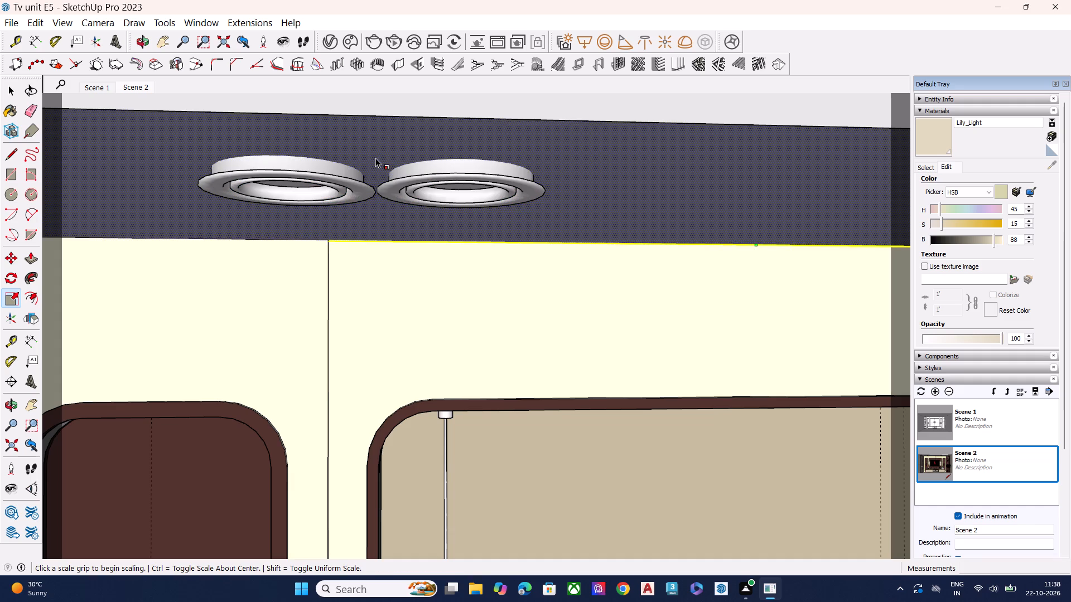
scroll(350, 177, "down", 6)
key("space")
Copy the ceiling downlight near the right pendant light about 7 1/2" along red toward the right corner unit, beside the original.
scroll(194, 212, "down", 1)
scroll(190, 212, "up", 1)
scroll(190, 212, "down", 6)
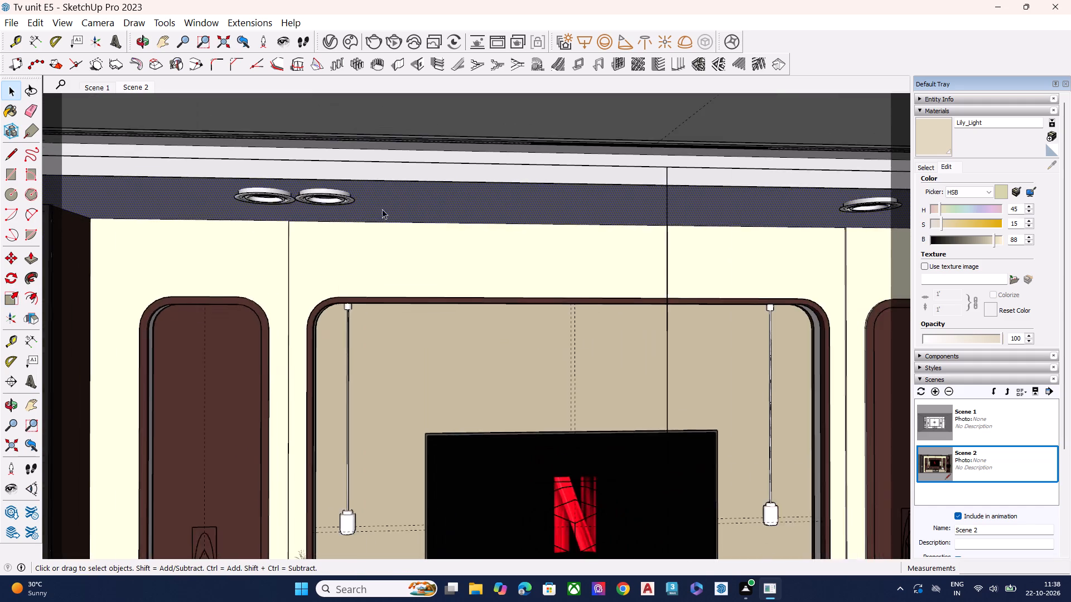
scroll(381, 209, "down", 12)
middle_click_drag(415, 238, 354, 172)
scroll(441, 175, "down", 7)
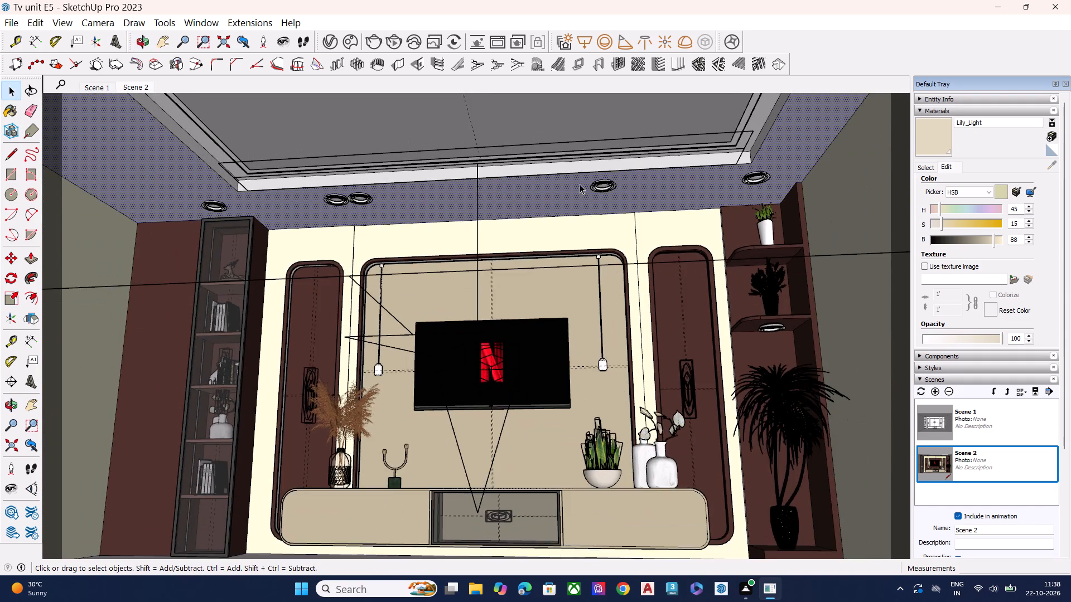
scroll(599, 172, "up", 5)
scroll(599, 172, "down", 1)
scroll(599, 172, "up", 4)
left_click(613, 192)
scroll(613, 192, "up", 1)
scroll(613, 192, "down", 2)
scroll(613, 192, "up", 4)
scroll(613, 192, "down", 2)
scroll(613, 192, "up", 9)
scroll(613, 192, "down", 2)
scroll(613, 192, "up", 4)
scroll(613, 192, "down", 1)
scroll(613, 192, "up", 1)
key("m")
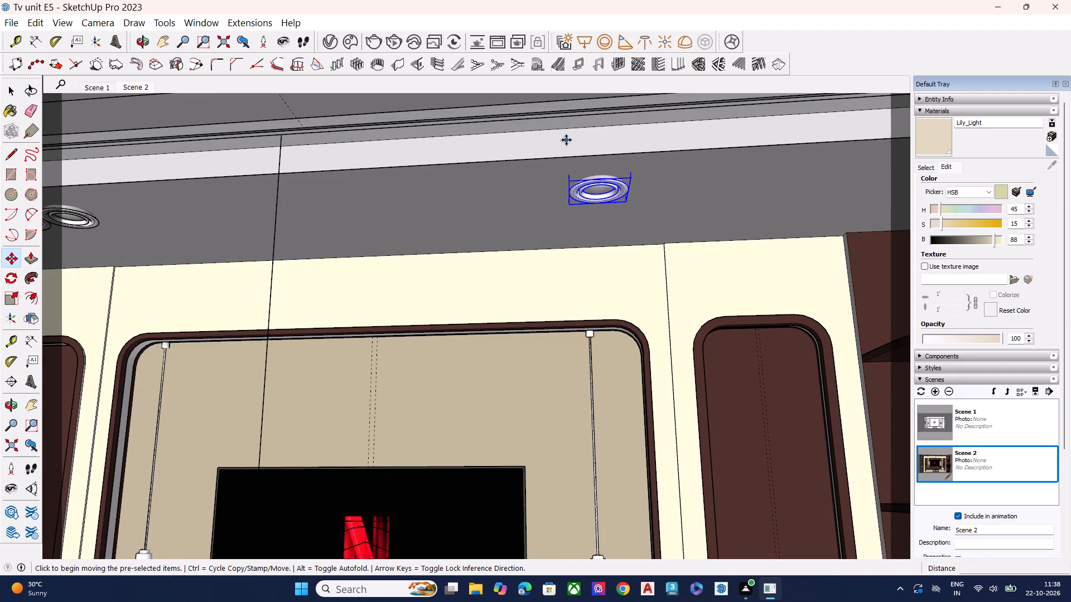
middle_click_drag(567, 154, 572, 231)
scroll(573, 230, "up", 6)
middle_click_drag(582, 219, 586, 184)
left_click(577, 151)
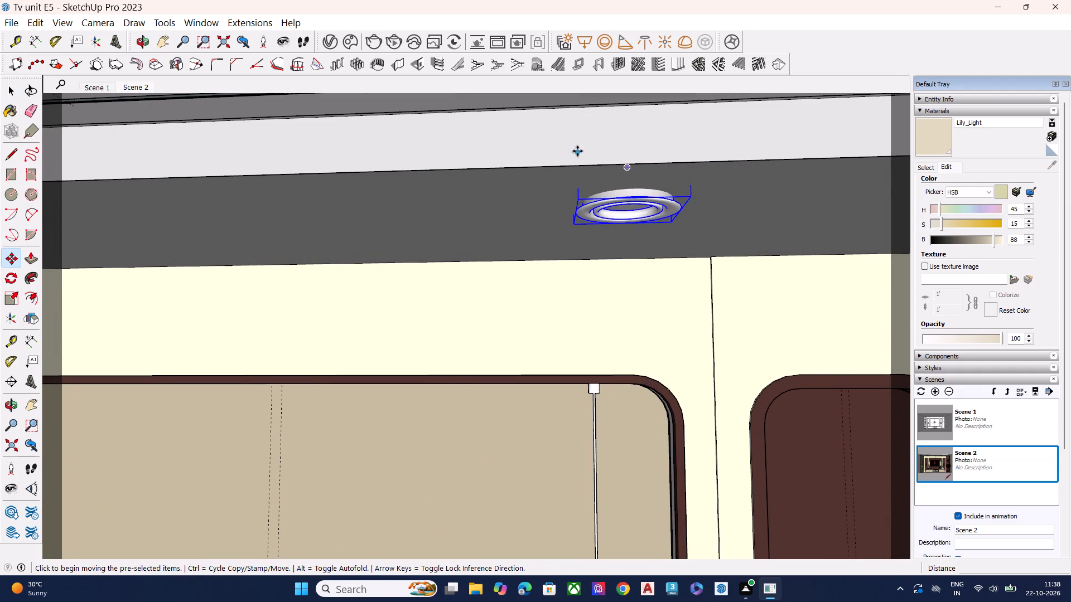
left_click(690, 149)
key("space")
Copy the ceiling downlight above the right corner unit about 7 3/4" along red toward the TV, beside the original.
scroll(342, 166, "down", 5)
scroll(311, 164, "up", 1)
scroll(311, 164, "down", 2)
scroll(499, 172, "down", 3)
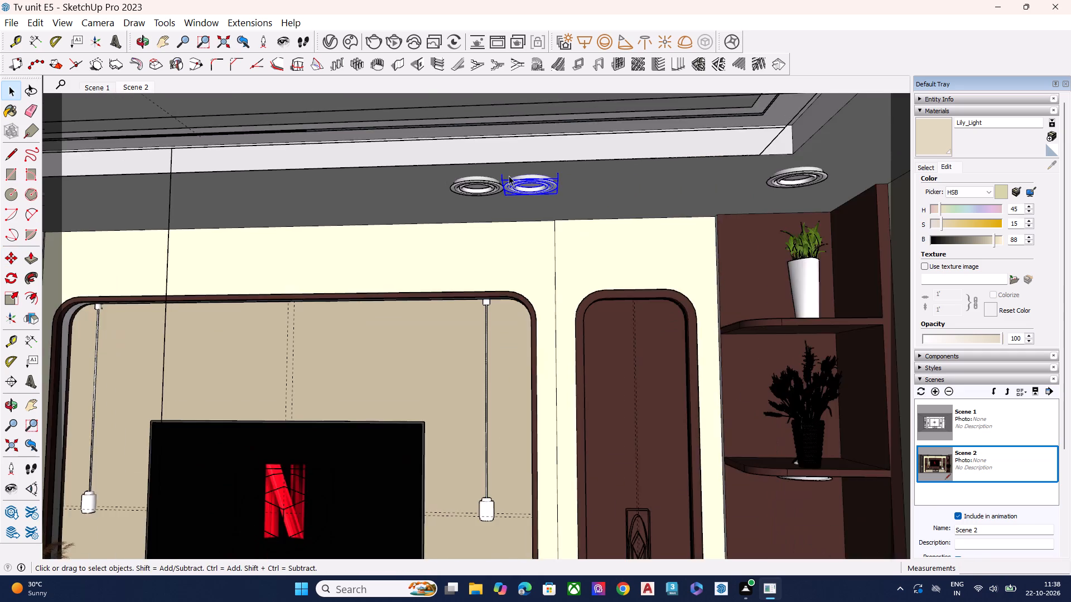
scroll(509, 176, "down", 2)
scroll(721, 168, "down", 1)
scroll(721, 168, "up", 13)
left_click(722, 177)
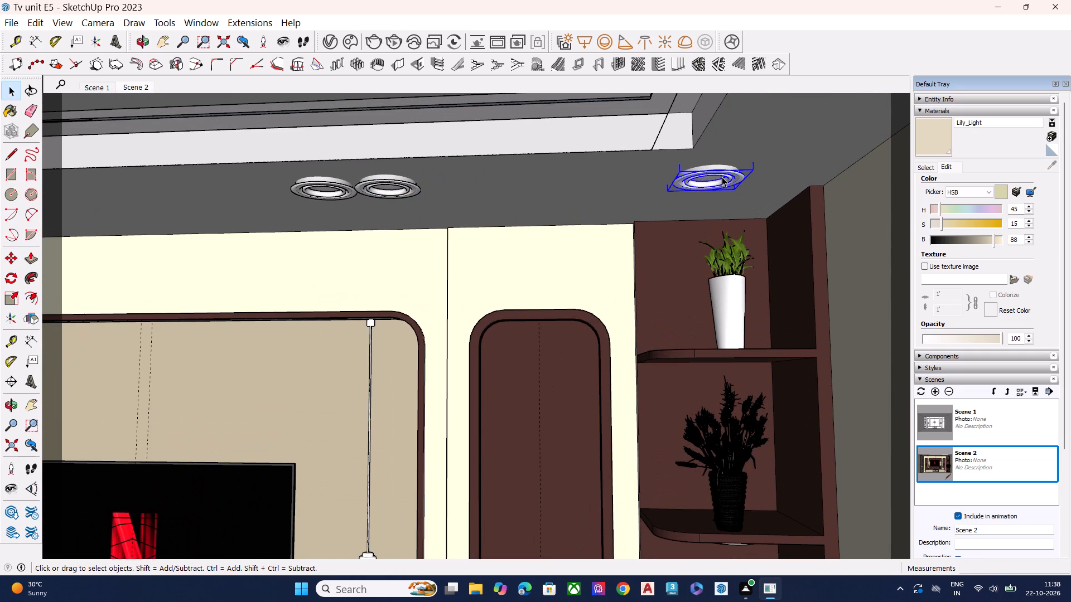
key("m")
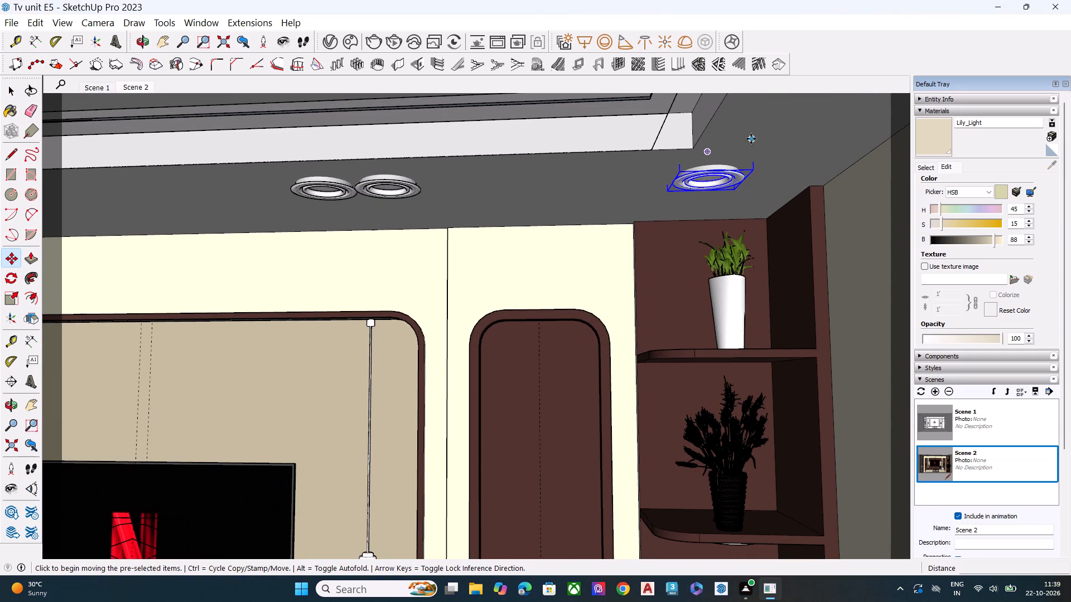
left_click(752, 139)
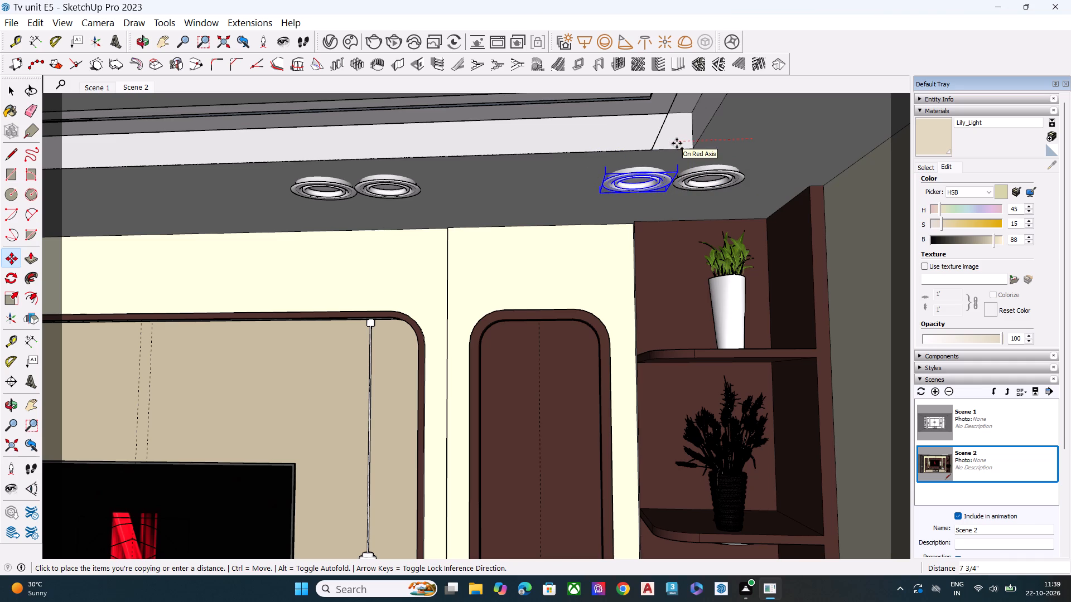
left_click(677, 143)
key("space")
Copy the ceiling downlight above the left glass cabinet about 8" along red toward the TV, beside the original.
scroll(728, 281, "down", 2)
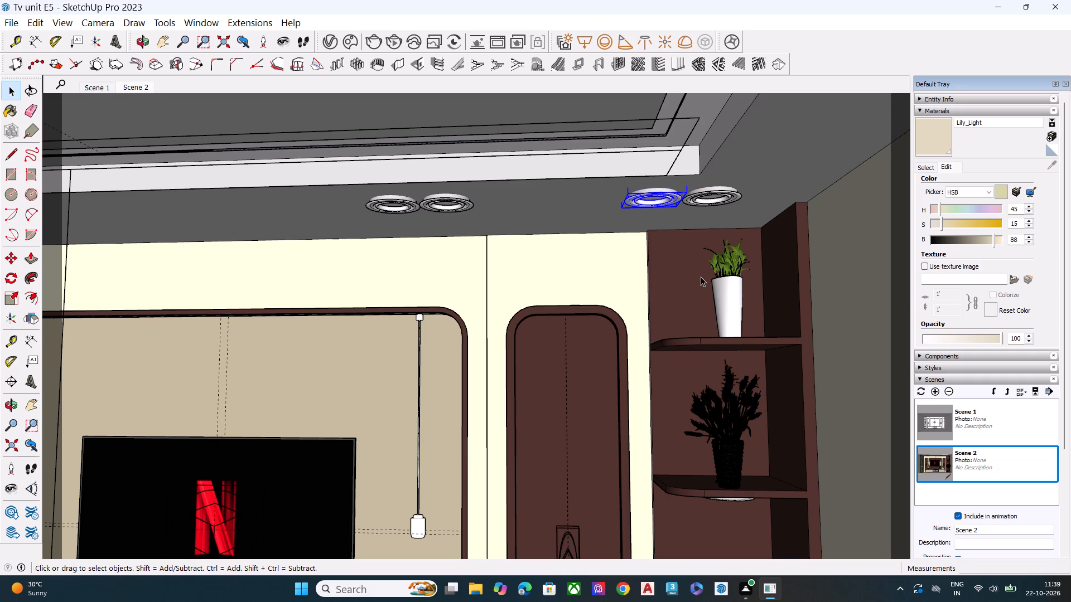
scroll(689, 280, "down", 7)
scroll(732, 293, "up", 1)
scroll(736, 293, "down", 3)
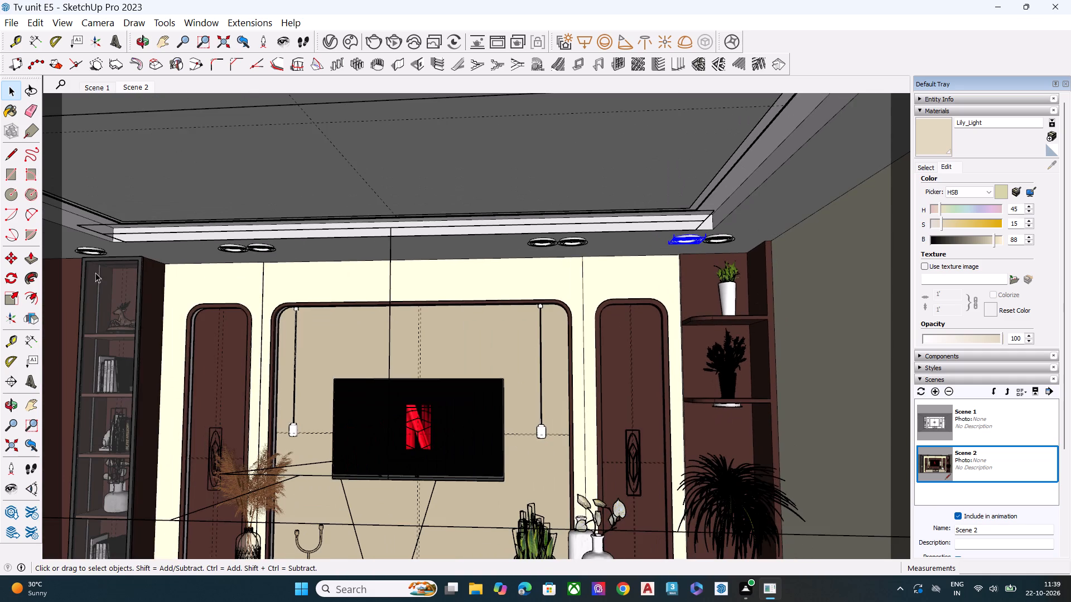
scroll(75, 254, "up", 12)
scroll(98, 243, "down", 1)
scroll(98, 243, "up", 4)
scroll(98, 242, "down", 1)
scroll(98, 242, "up", 5)
left_click(148, 245)
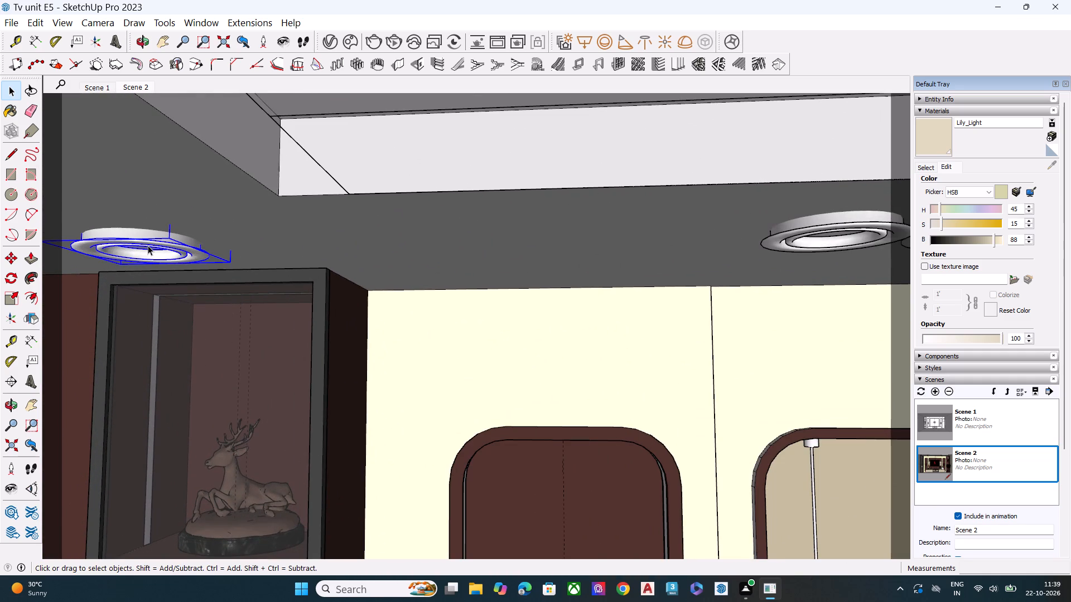
key("m")
scroll(220, 212, "down", 3)
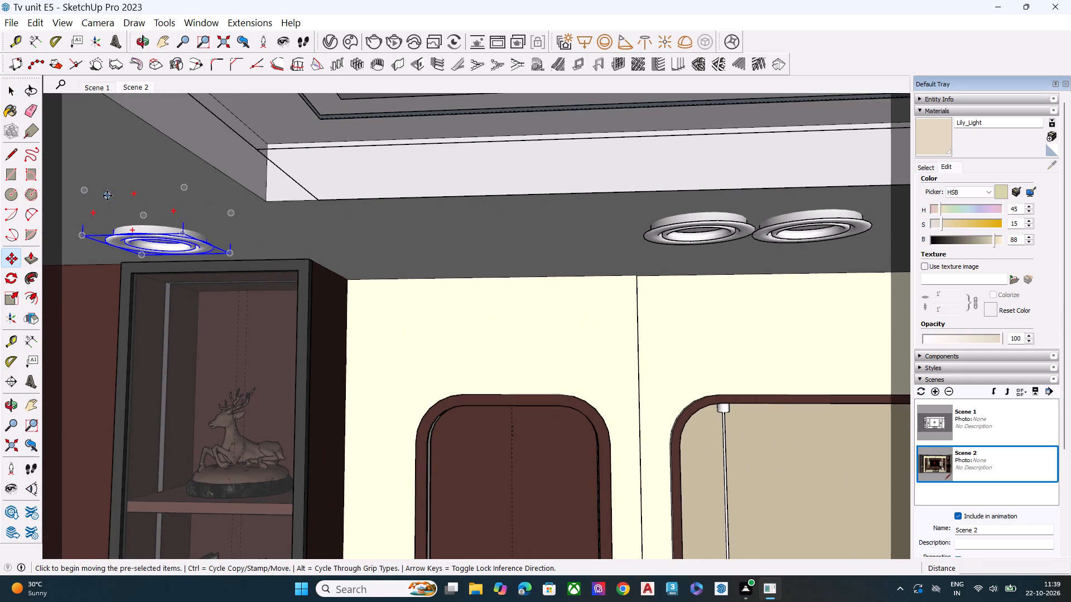
left_click(83, 191)
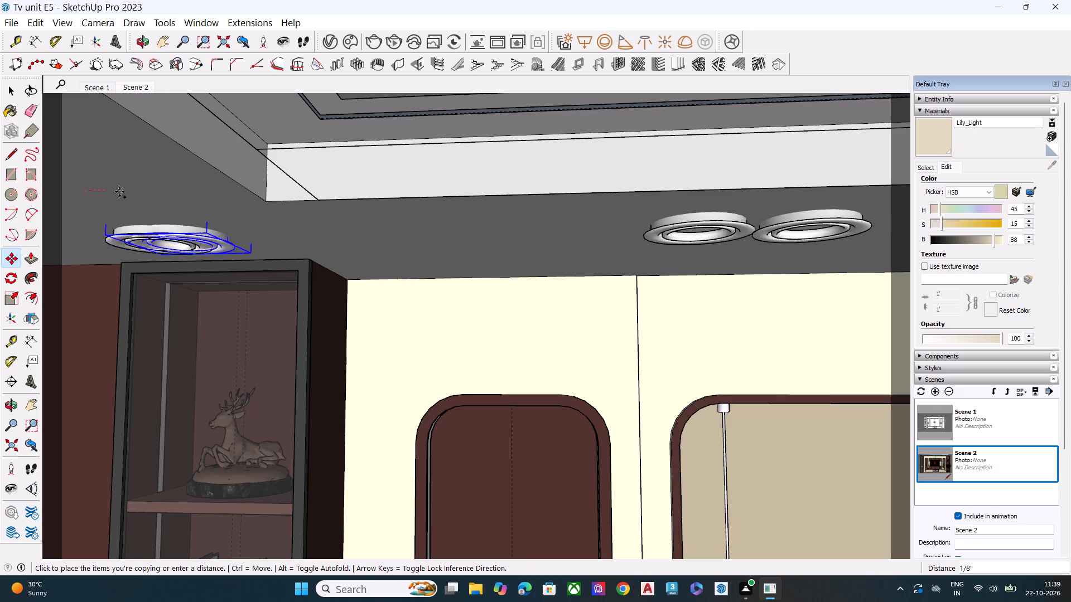
left_click(190, 192)
key("space")
Examine the whole room and the TV wall with its paired ceiling downlights, from outside and from the front.
scroll(331, 264, "down", 3)
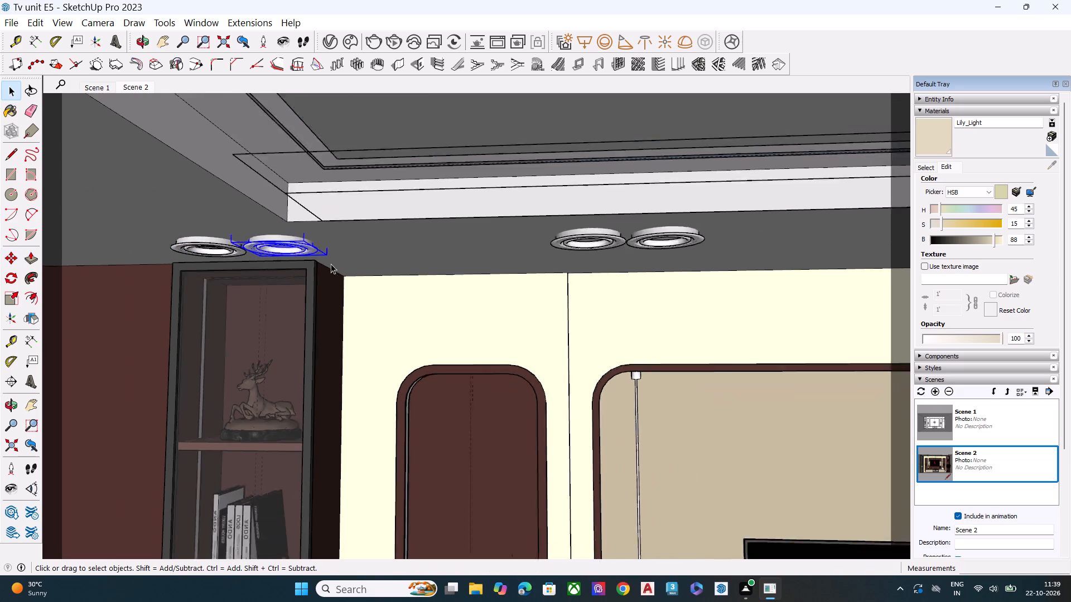
scroll(331, 264, "down", 2)
scroll(331, 264, "up", 2)
scroll(331, 264, "down", 7)
scroll(392, 256, "up", 2)
scroll(392, 256, "down", 7)
scroll(412, 263, "up", 1)
scroll(442, 259, "down", 6)
scroll(448, 268, "up", 1)
scroll(448, 268, "down", 4)
scroll(498, 289, "down", 9)
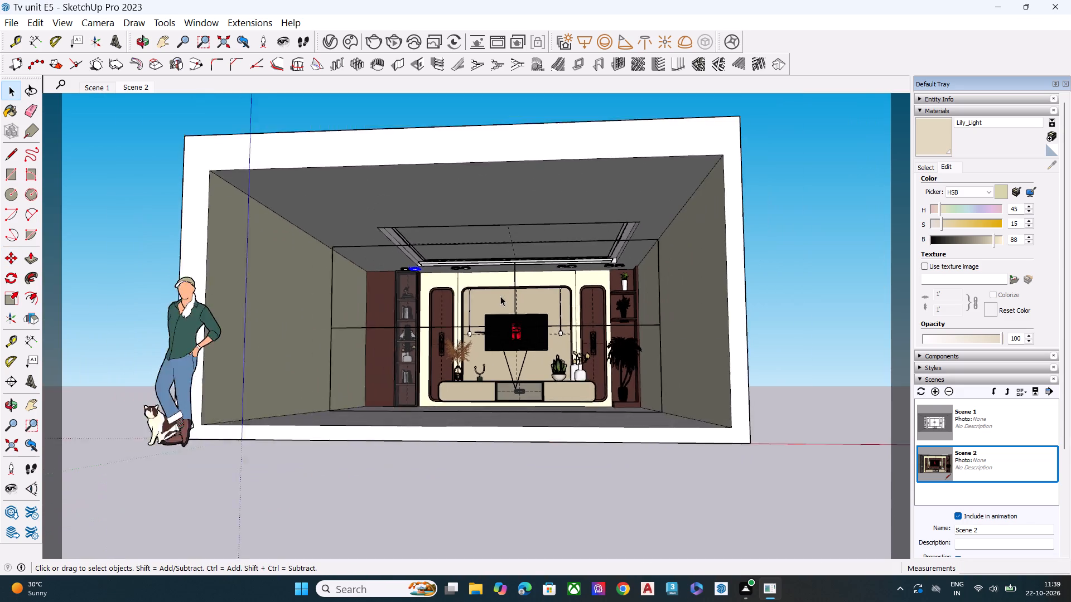
left_click(781, 263)
middle_click_drag(491, 299, 504, 330)
scroll(508, 324, "up", 3)
scroll(517, 320, "down", 2)
scroll(518, 320, "up", 5)
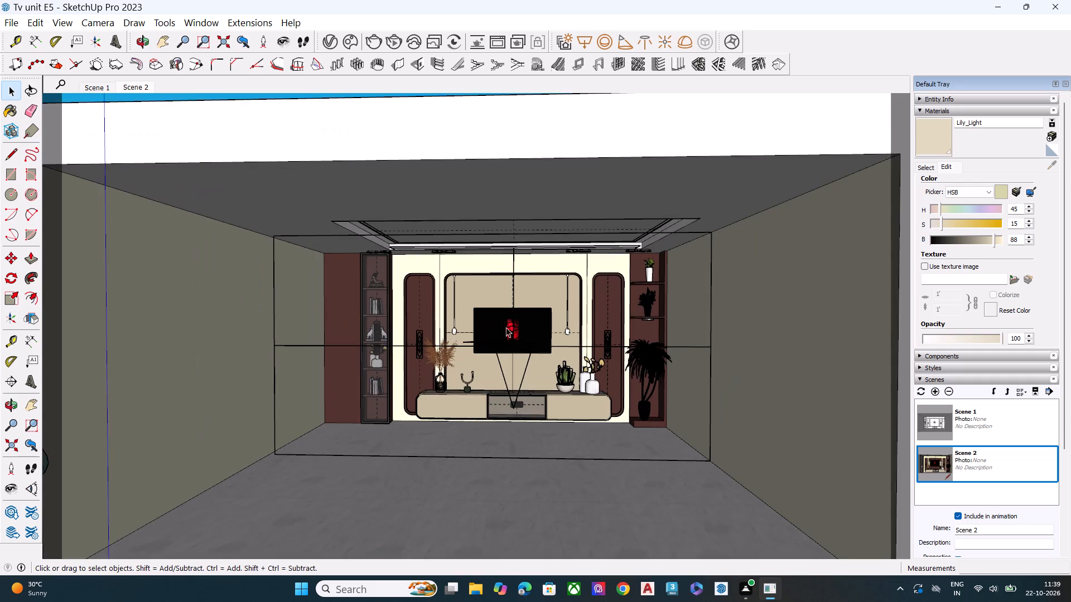
scroll(490, 331, "up", 7)
middle_click_drag(493, 337, 505, 322)
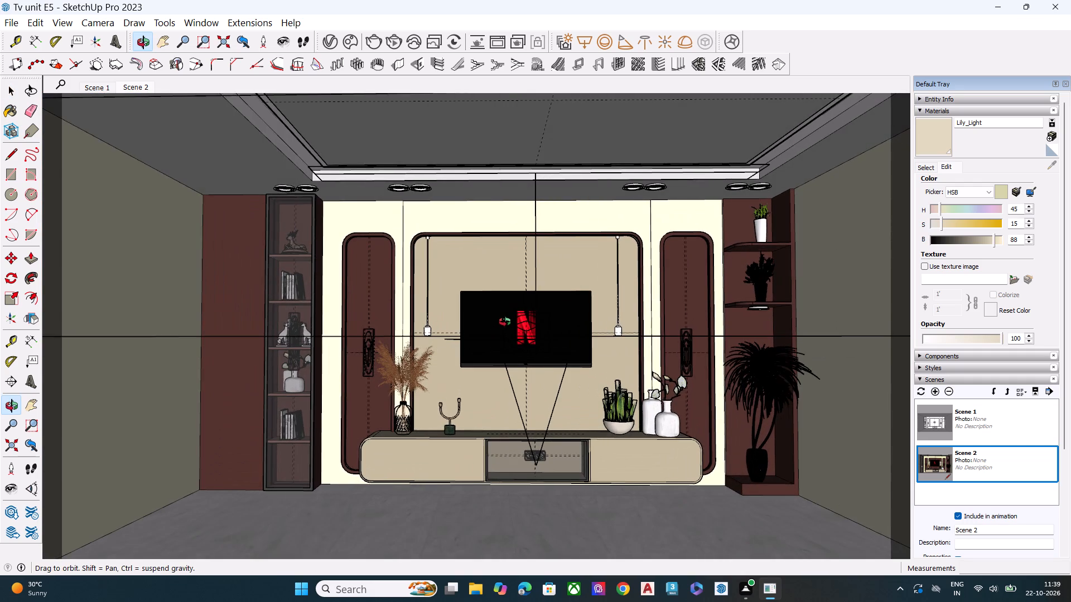
middle_click_drag(505, 322, 503, 327)
scroll(472, 338, "down", 2)
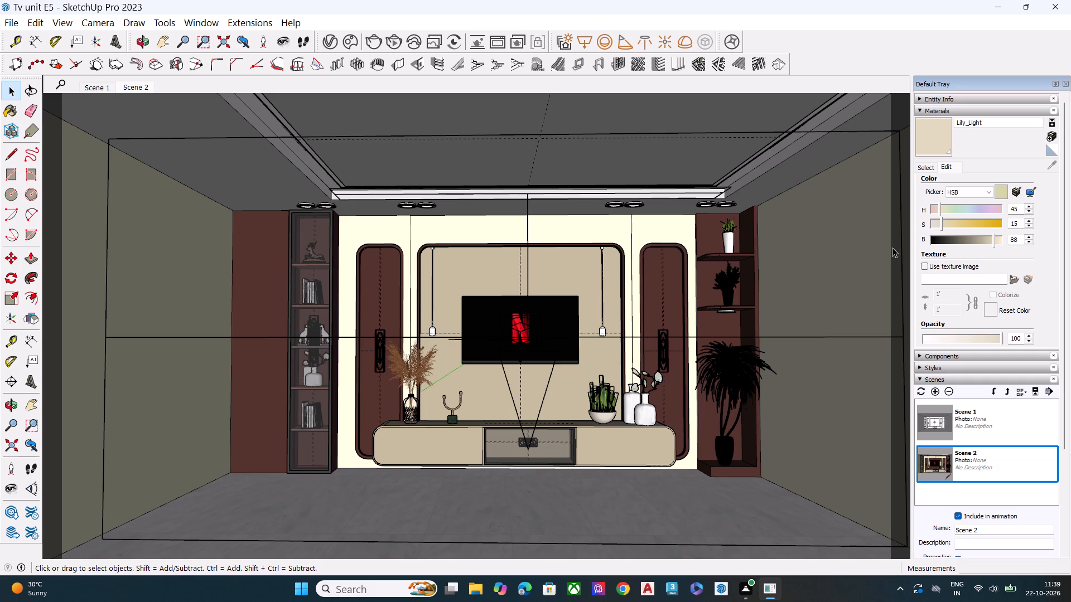
Set the V-Ray render output's image width to 2500, keeping the 16:9 widescreen aspect ratio.
left_click(335, 40)
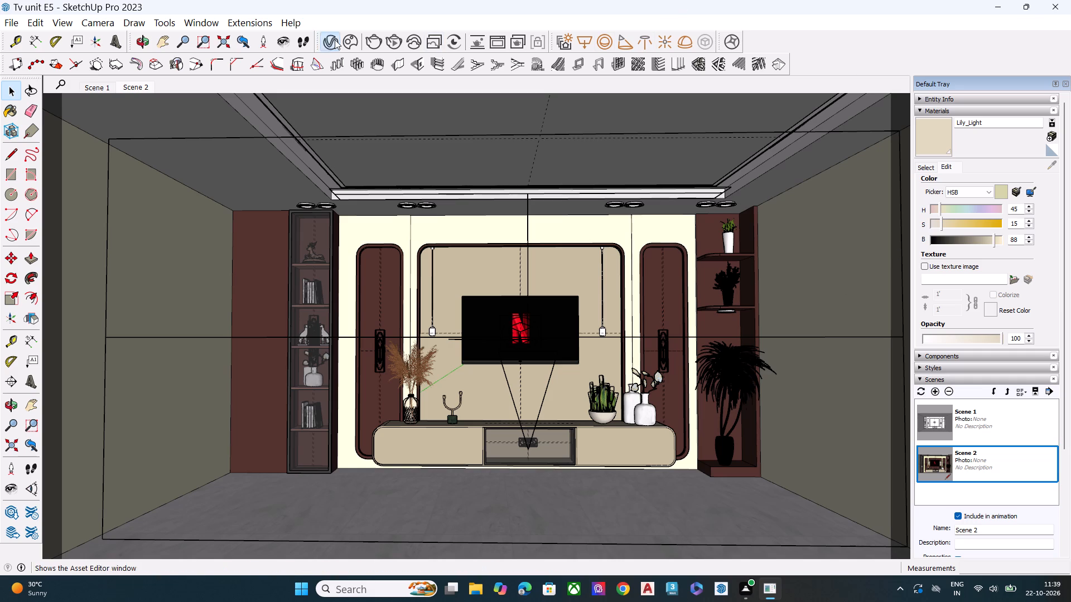
left_click(570, 61)
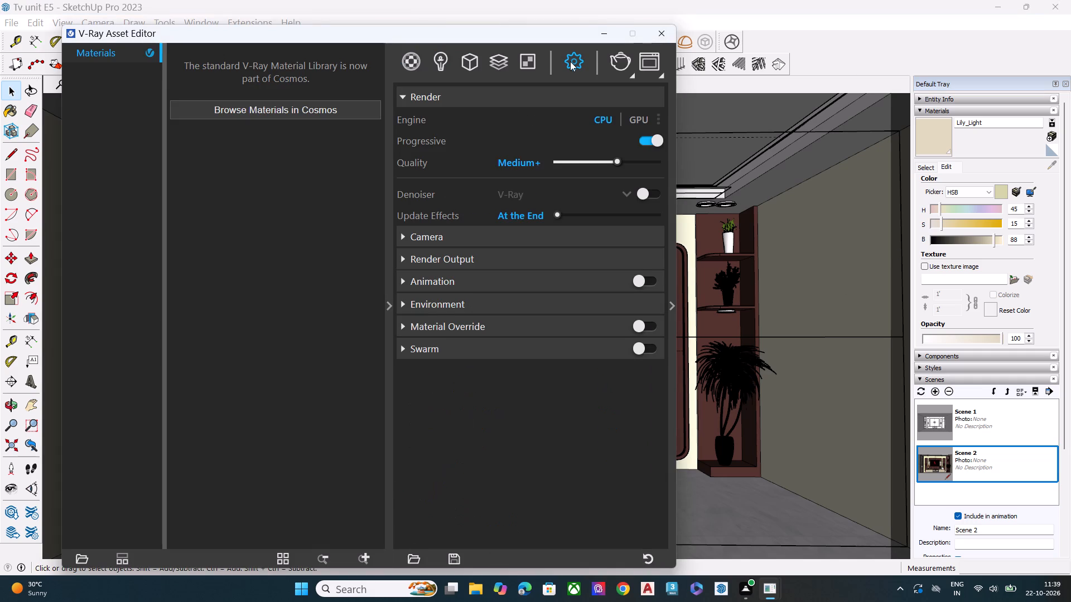
left_click(520, 235)
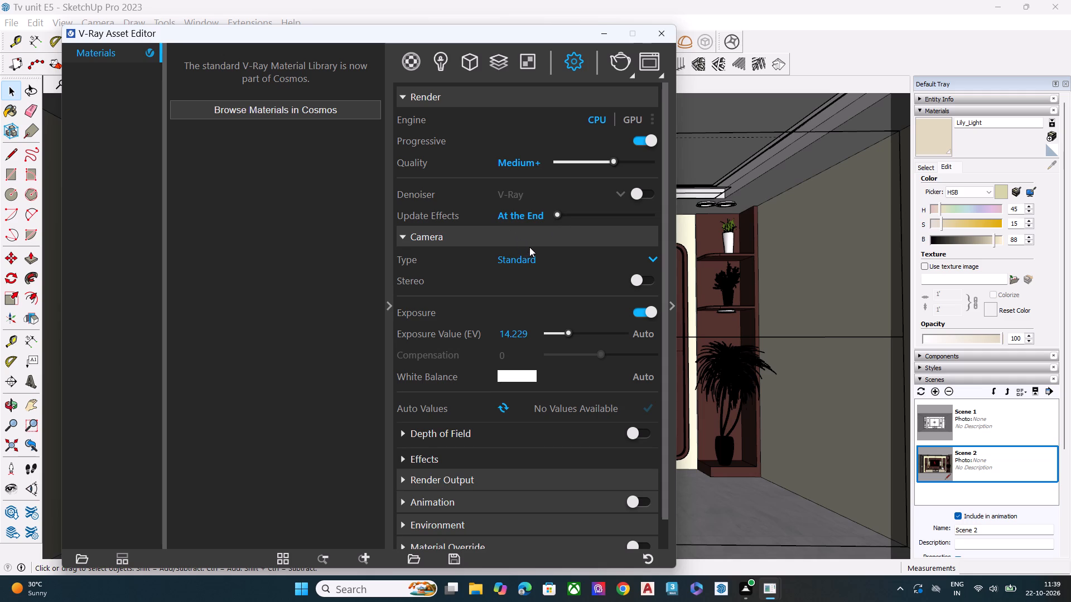
left_click(529, 247)
left_click(487, 239)
left_click(480, 264)
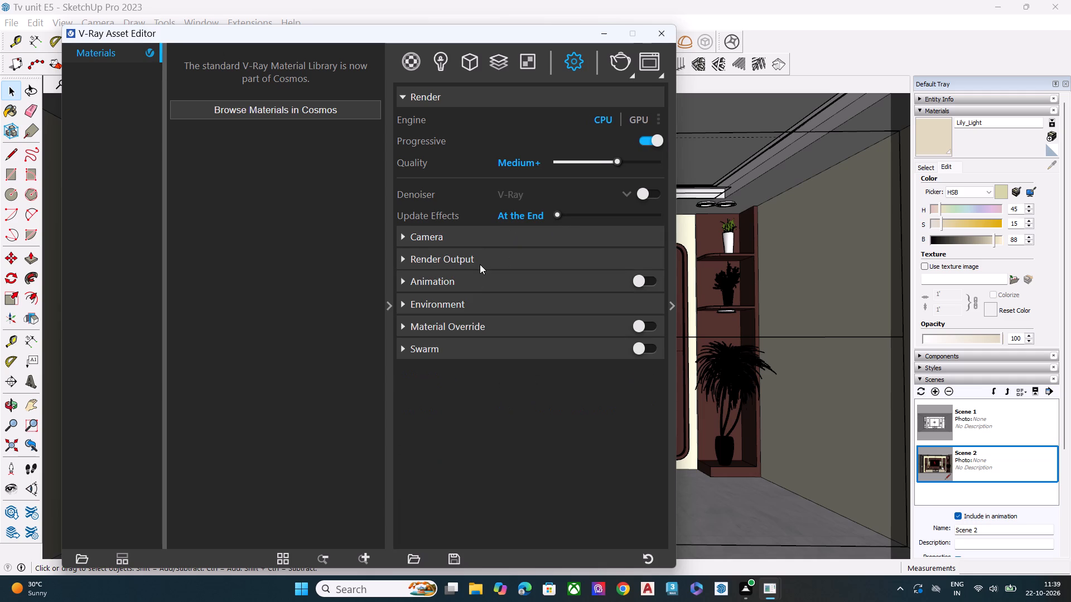
left_click(542, 307)
left_click(528, 302)
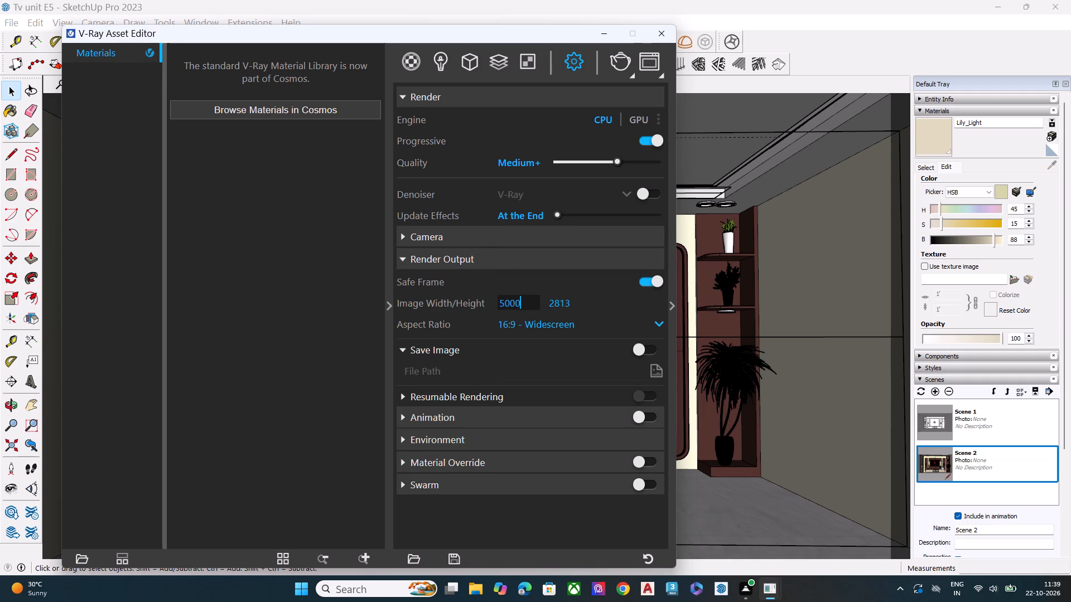
key("BackSpace")
key("BackSpace")
key("BackSpace")
key("BackSpace")
key("BackSpace")
key("BackSpace")
key("BackSpace")
key("BackSpace")
key("2")
key("BackSpace")
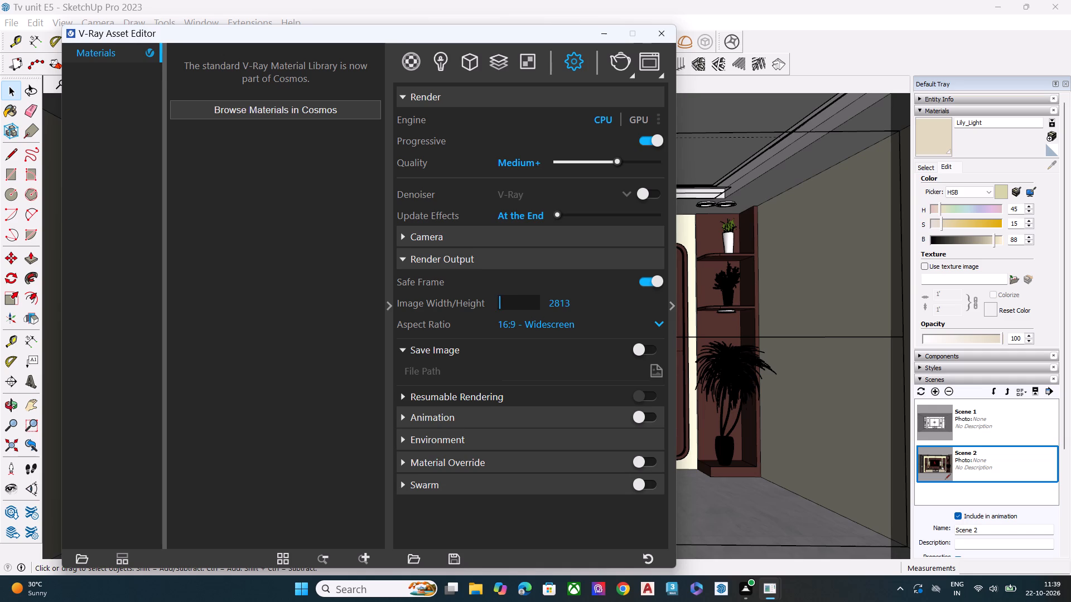
key("2")
type("500")
key("Return")
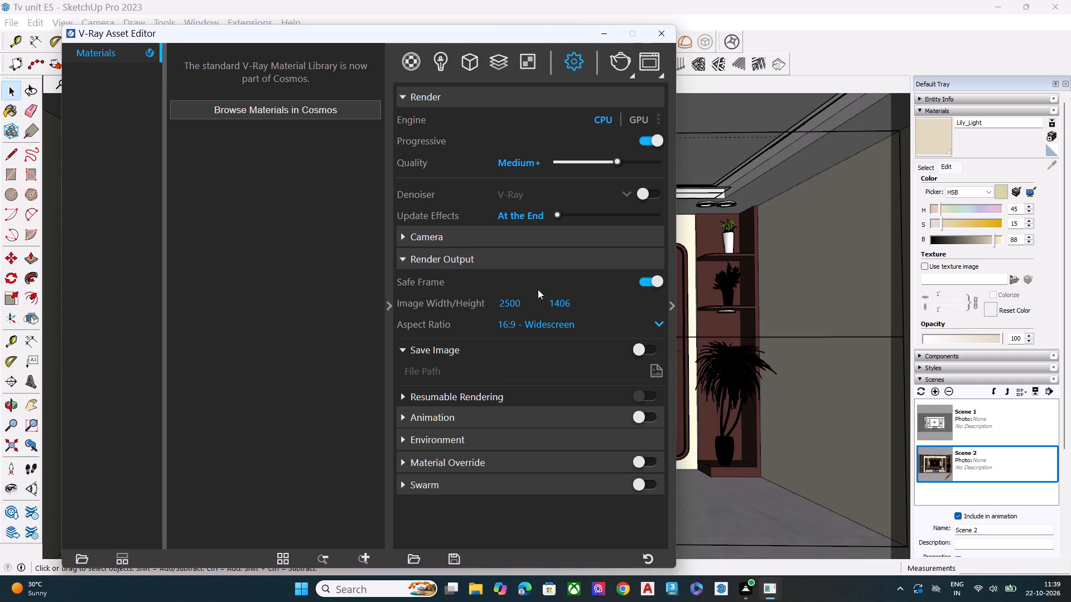
Examine the advanced render quality parameters and the Global Illumination settings, including the irradiance map and light cache.
left_click(671, 305)
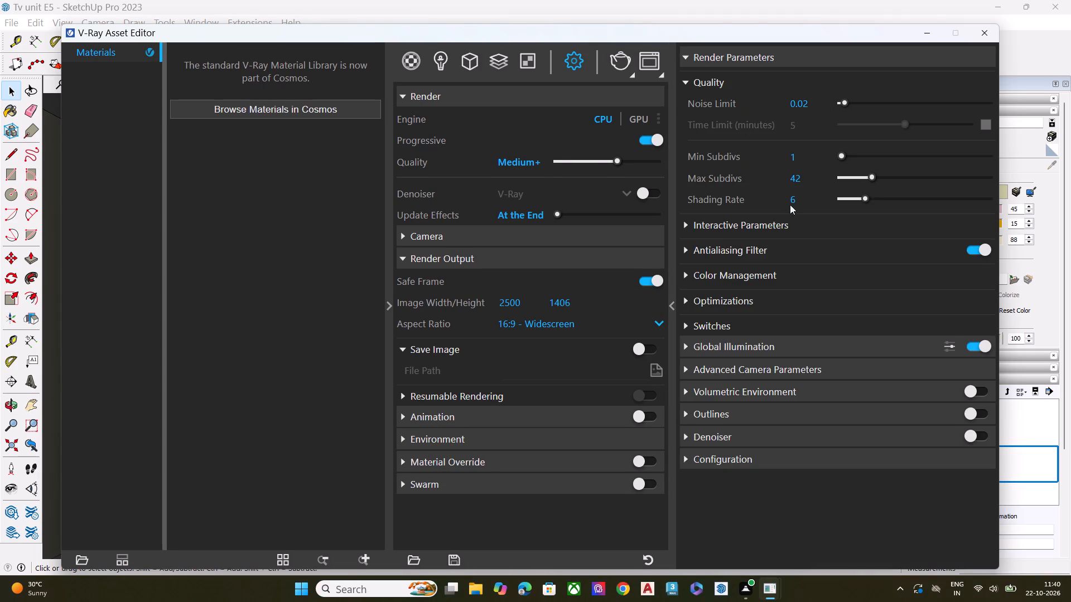
key("space")
left_click(754, 347)
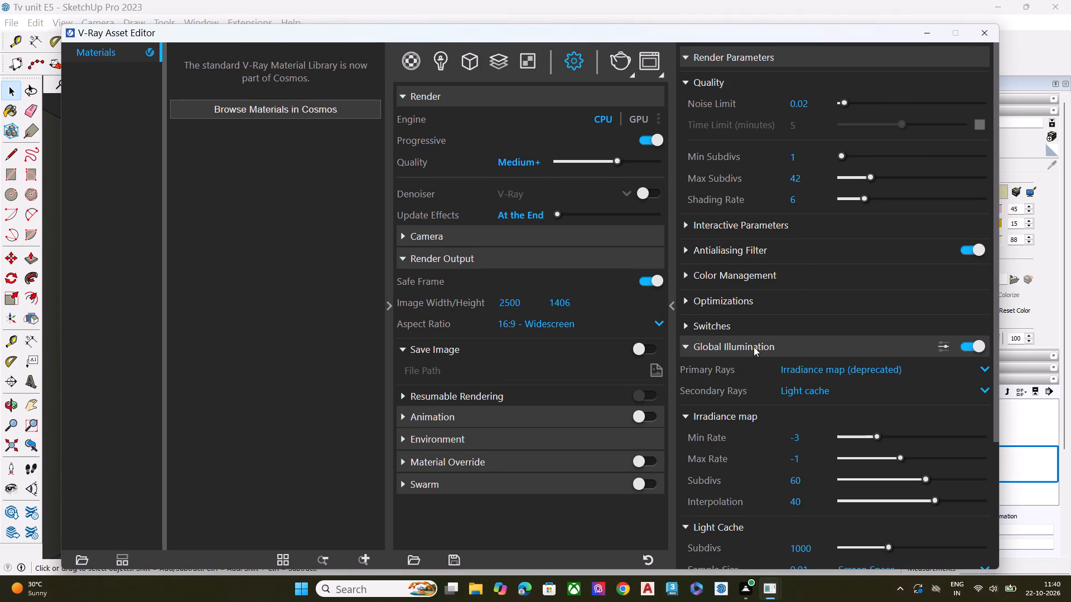
scroll(754, 347, "down", 1)
scroll(754, 347, "up", 1)
scroll(754, 347, "down", 3)
scroll(790, 167, "down", 1)
left_click(790, 181)
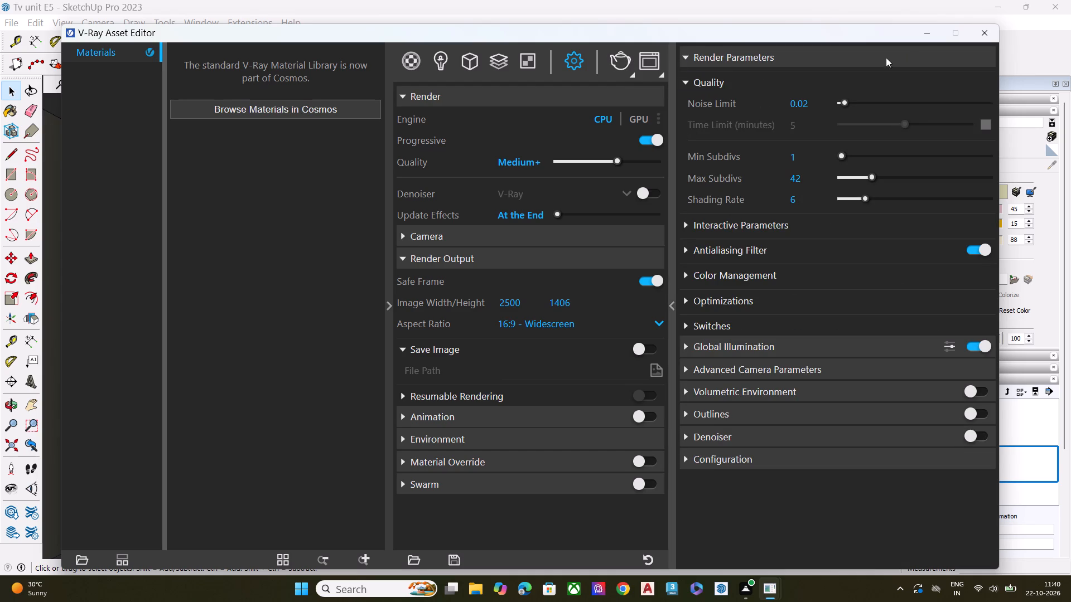
Set Rectangle Light#1's intensity to 44 and its directionality to 0.04 in the V-Ray light assets.
left_click(438, 56)
left_click(466, 58)
left_click(499, 59)
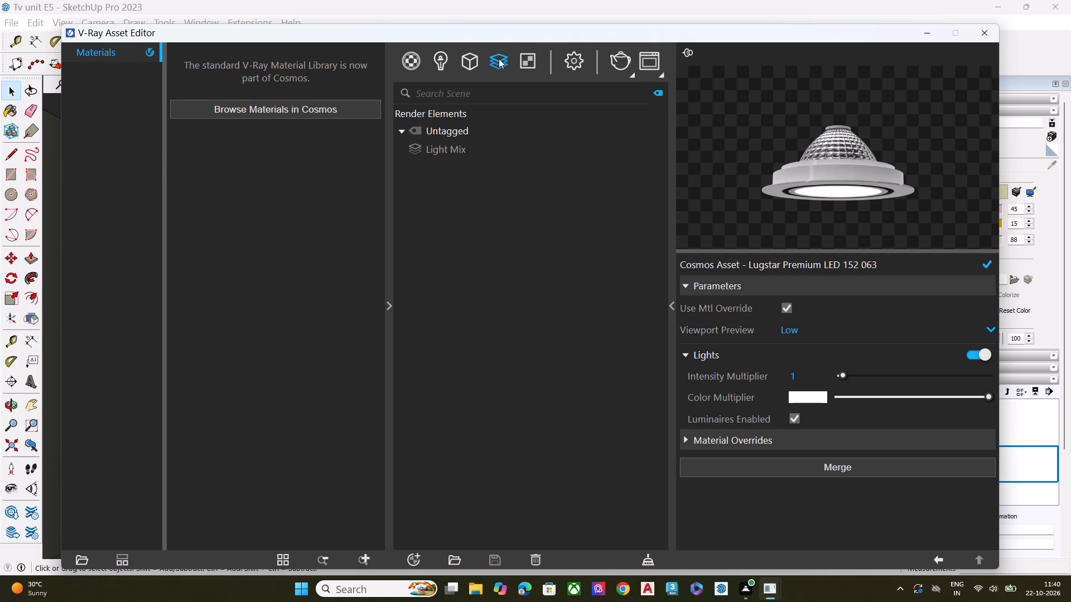
left_click(408, 62)
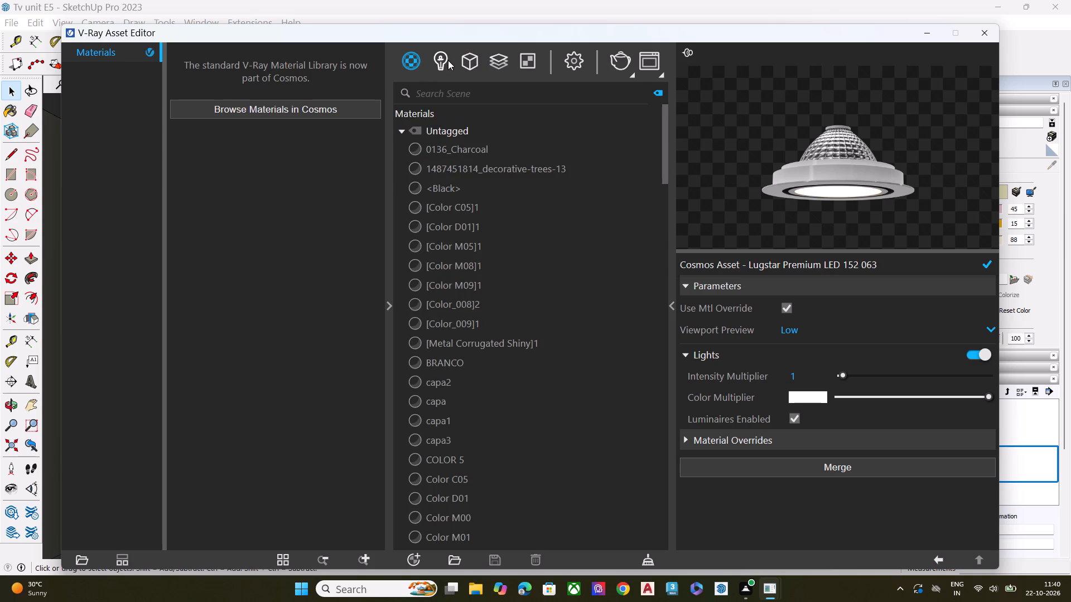
left_click(446, 60)
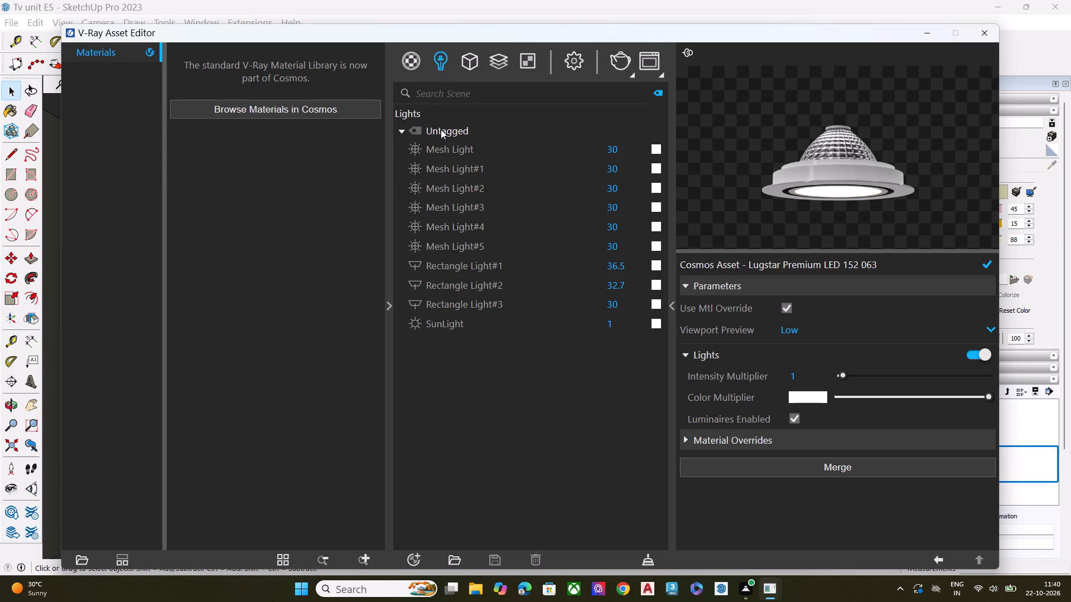
left_click(457, 271)
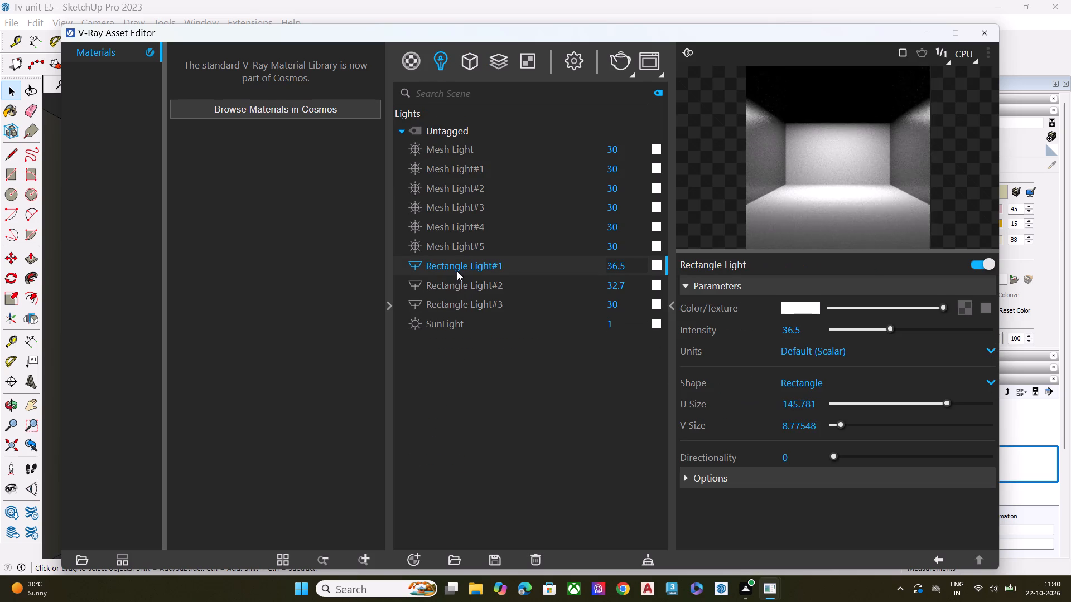
left_click(766, 478)
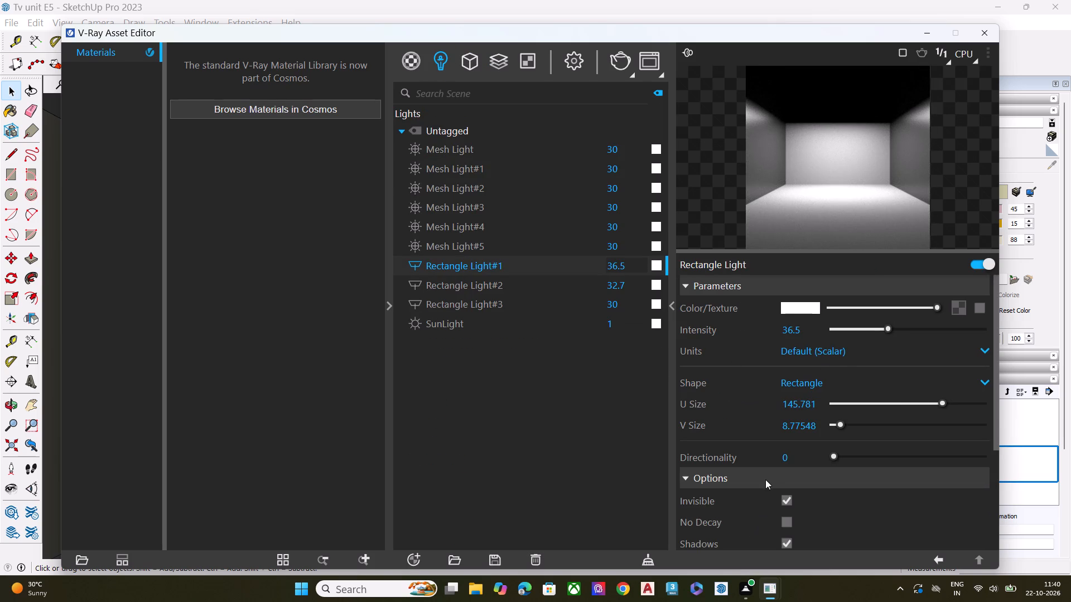
left_click(765, 479)
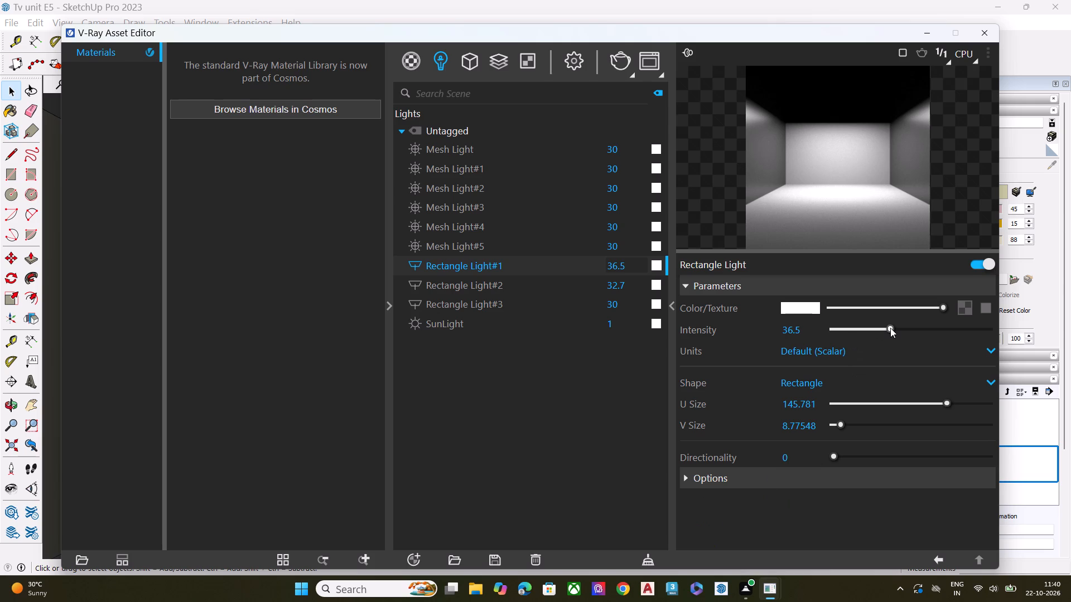
left_click(890, 328)
left_click_drag(890, 328, 911, 325)
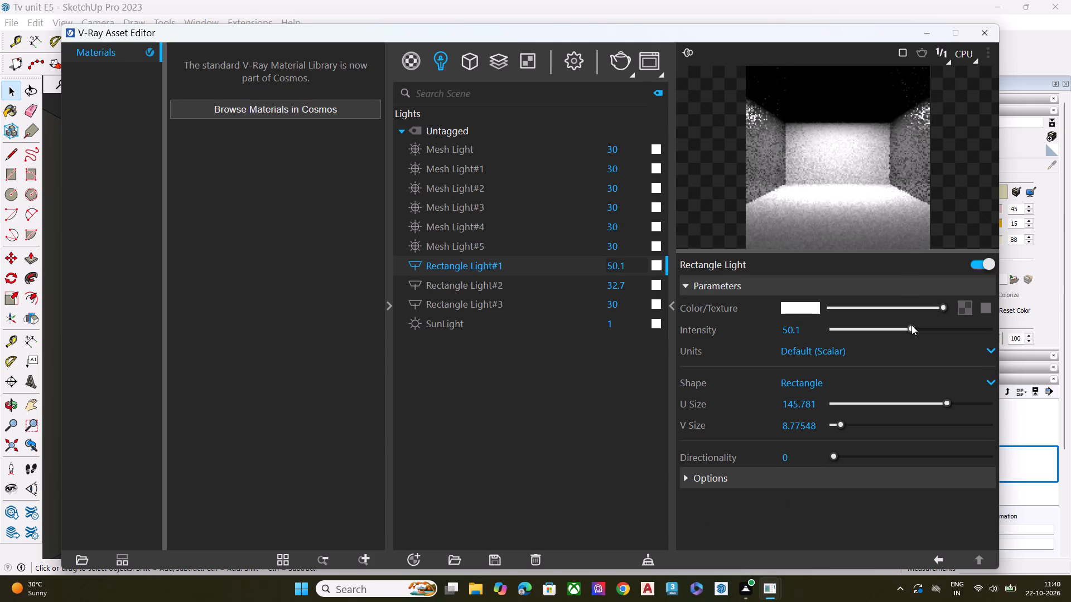
left_click_drag(911, 325, 902, 327)
scroll(811, 343, "up", 3)
scroll(813, 361, "down", 3)
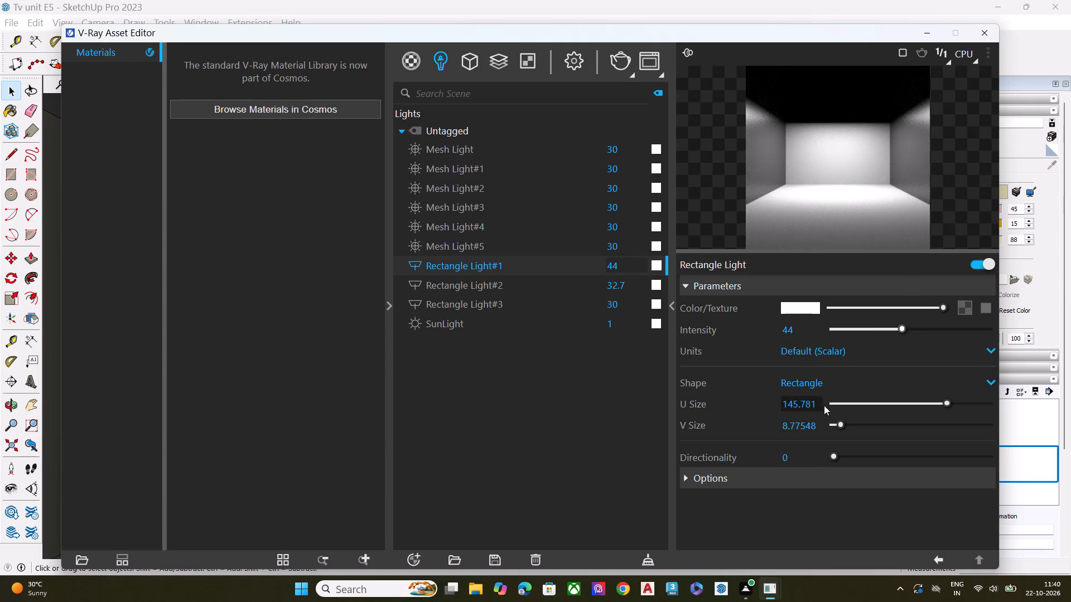
left_click_drag(833, 458, 841, 462)
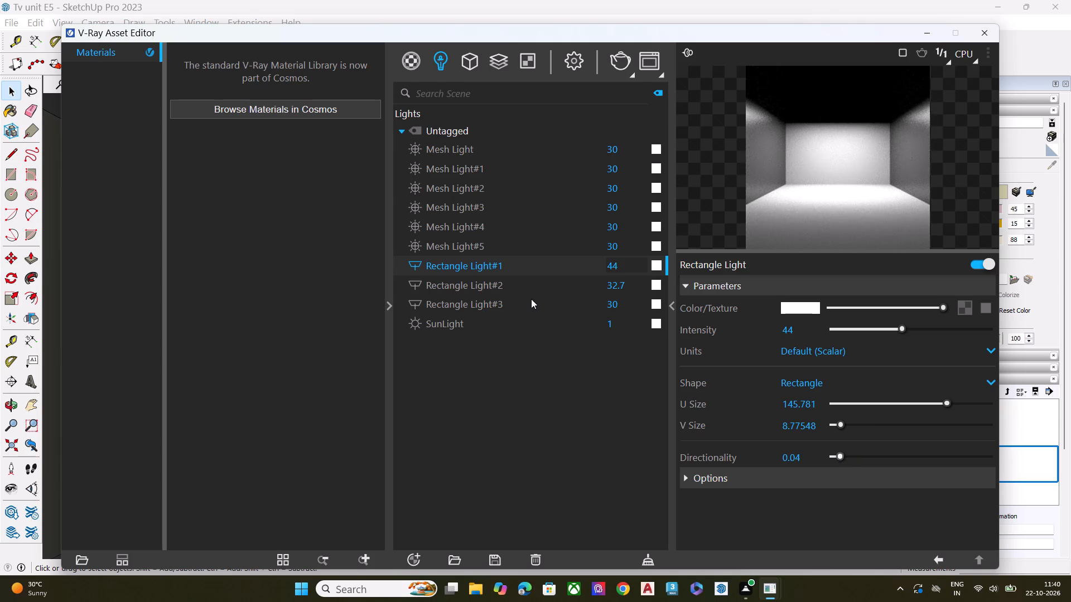
Set Rectangle Light#2's directionality to 0.02 and its intensity to 32.9.
left_click(530, 290)
left_click(504, 307)
left_click(518, 289)
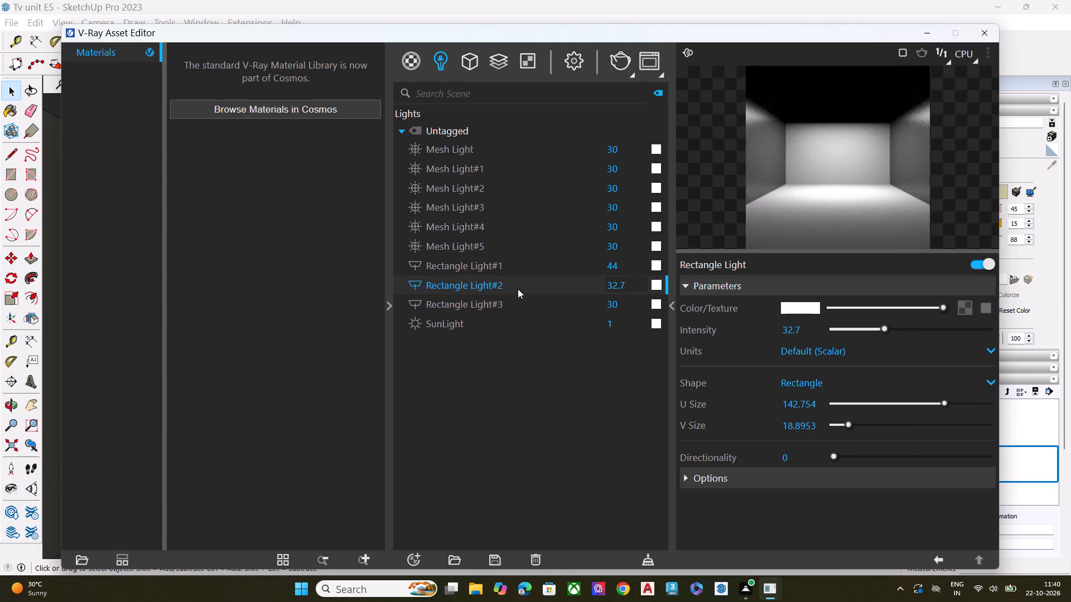
left_click_drag(835, 453, 838, 453)
left_click_drag(838, 453, 811, 458)
left_click_drag(811, 458, 839, 467)
left_click_drag(839, 467, 837, 465)
left_click(885, 330)
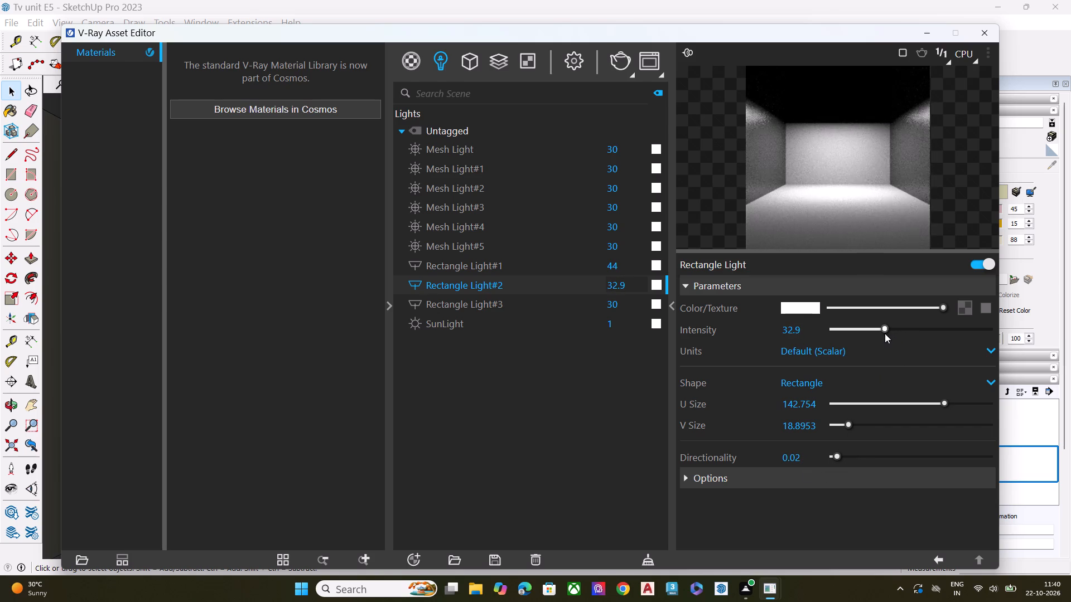
Lower the SunLight's custom orientation to a vertical angle of about 8° and close the V-Ray Asset Editor.
left_click(428, 309)
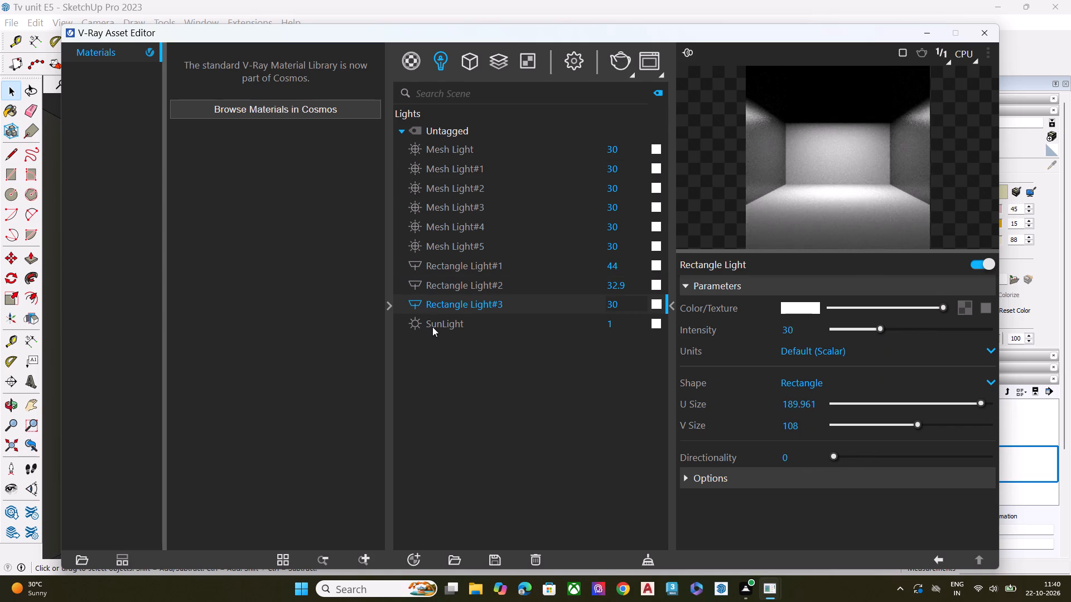
left_click(432, 327)
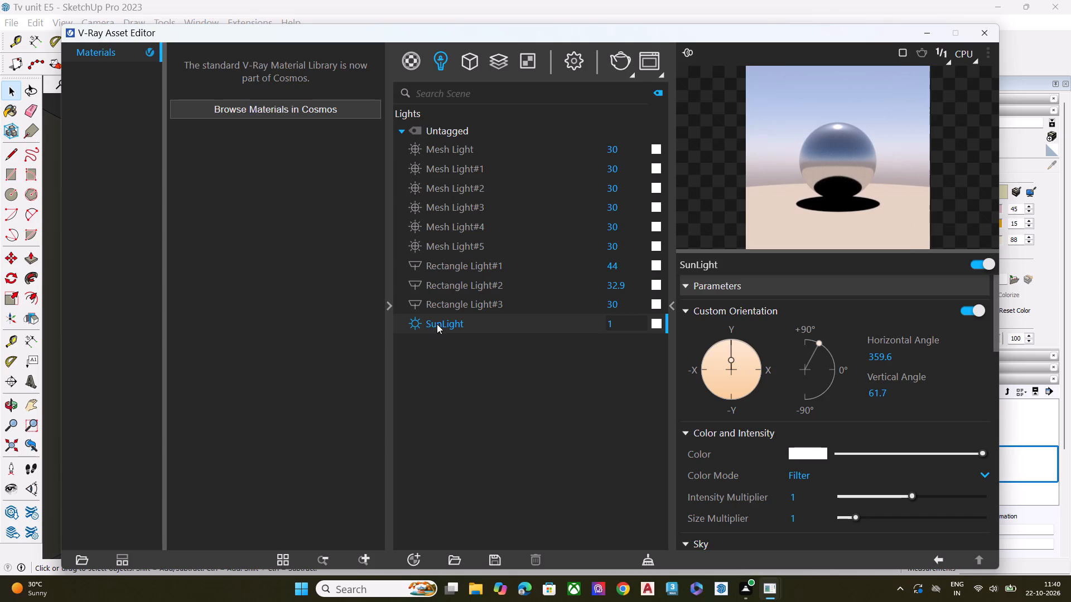
left_click_drag(816, 343, 827, 354)
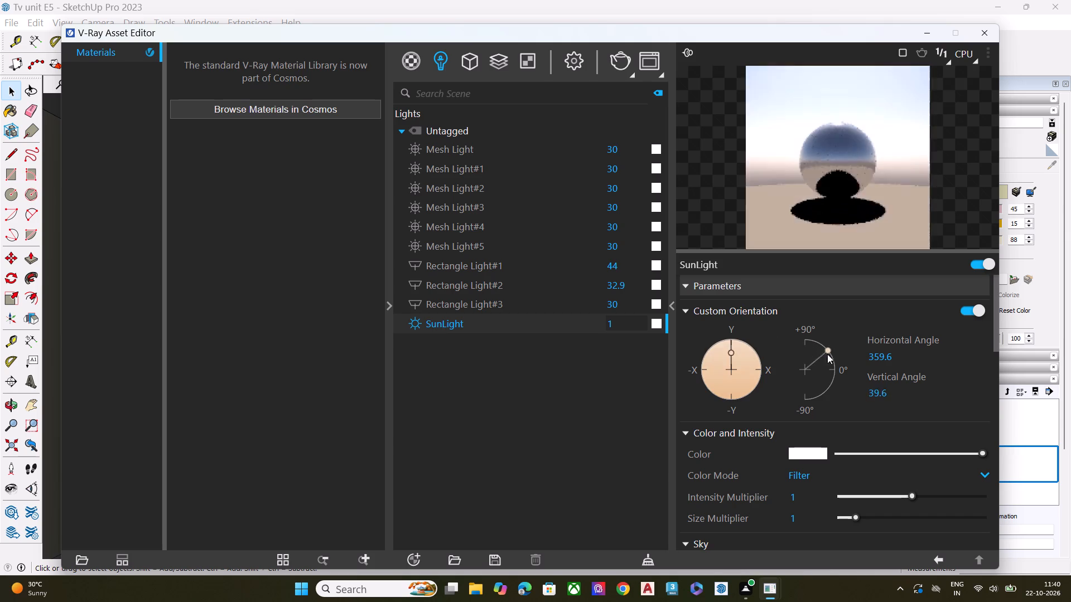
left_click_drag(827, 354, 835, 365)
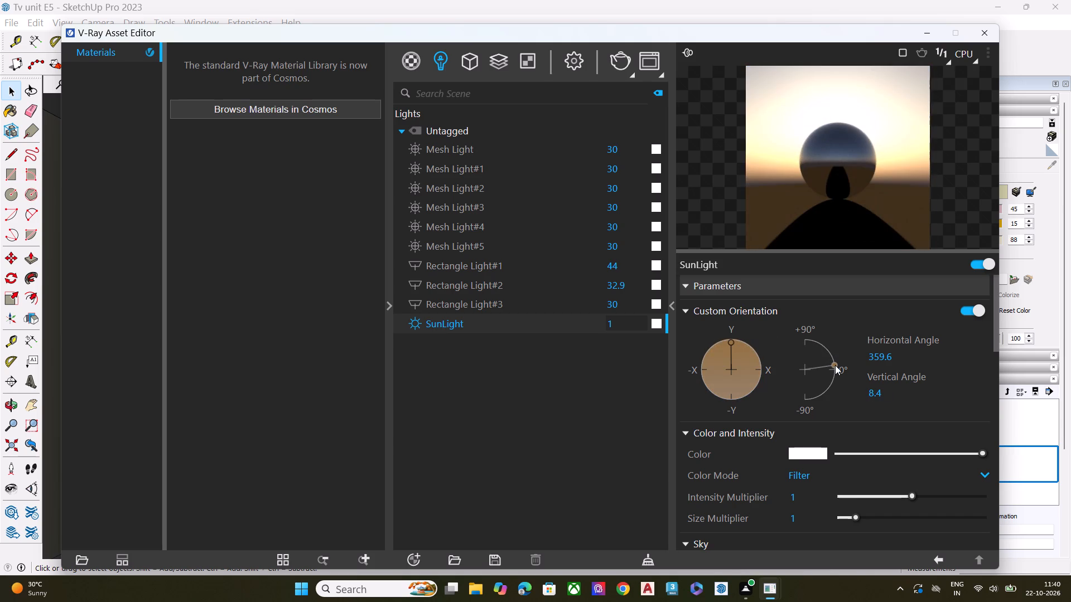
left_click_drag(835, 365, 835, 364)
left_click(989, 30)
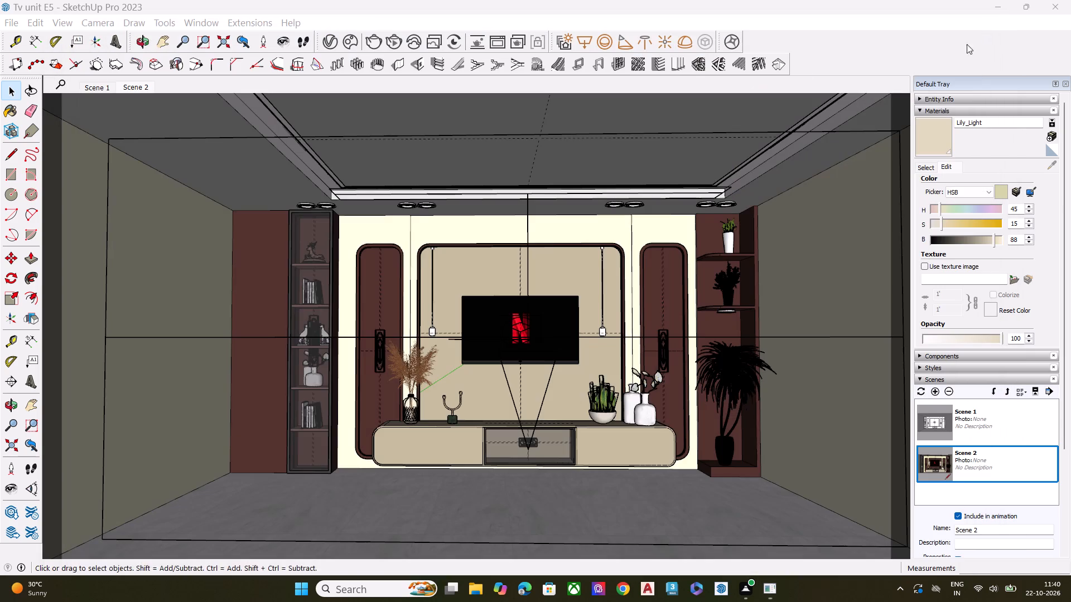
Start a V-Ray render of the Scene 2 view and inspect the image in the frame buffer.
left_click(372, 42)
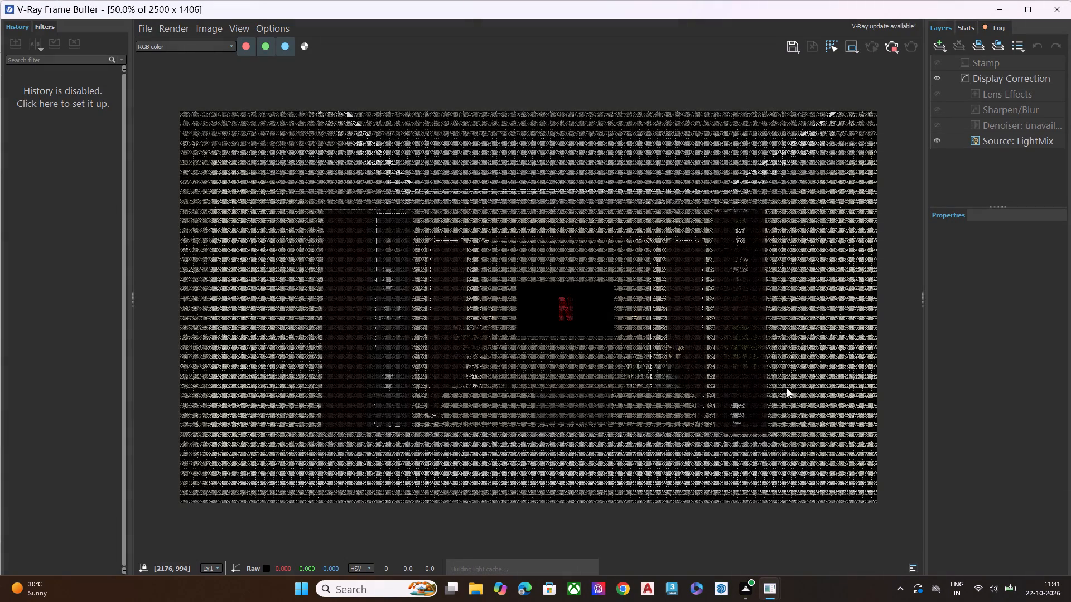
scroll(832, 364, "up", 1)
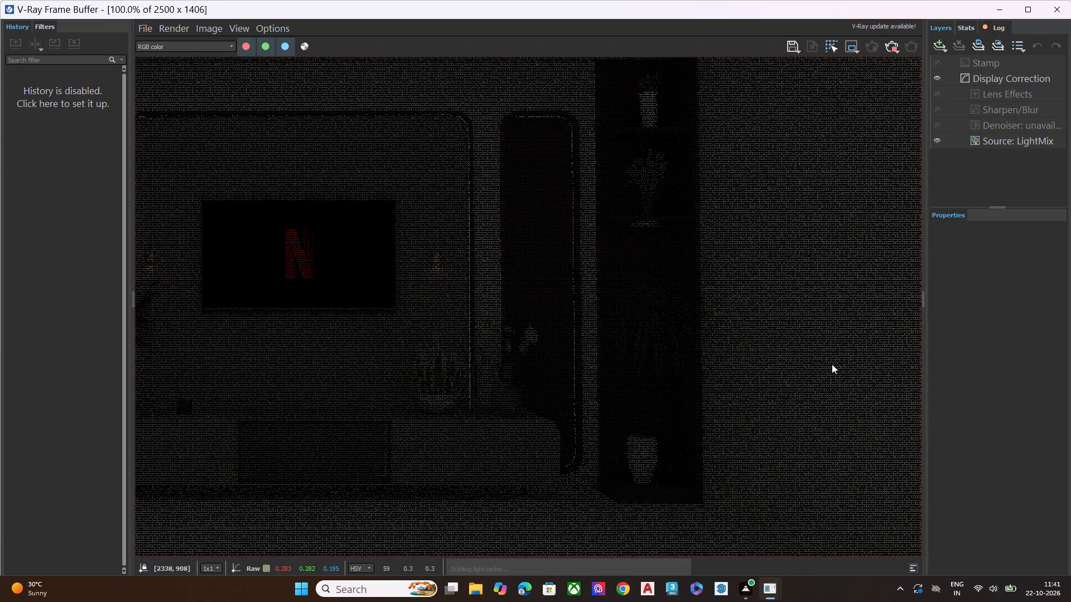
scroll(831, 365, "down", 1)
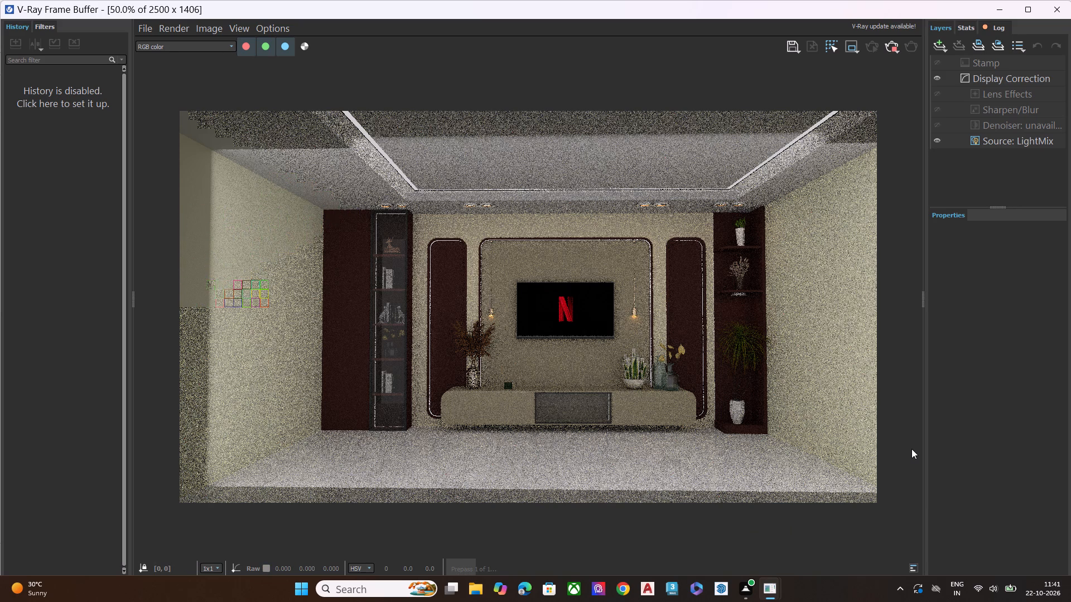
Stop the running V-Ray render and minimise the frame buffer to return to the model.
left_click(888, 43)
left_click(1001, 4)
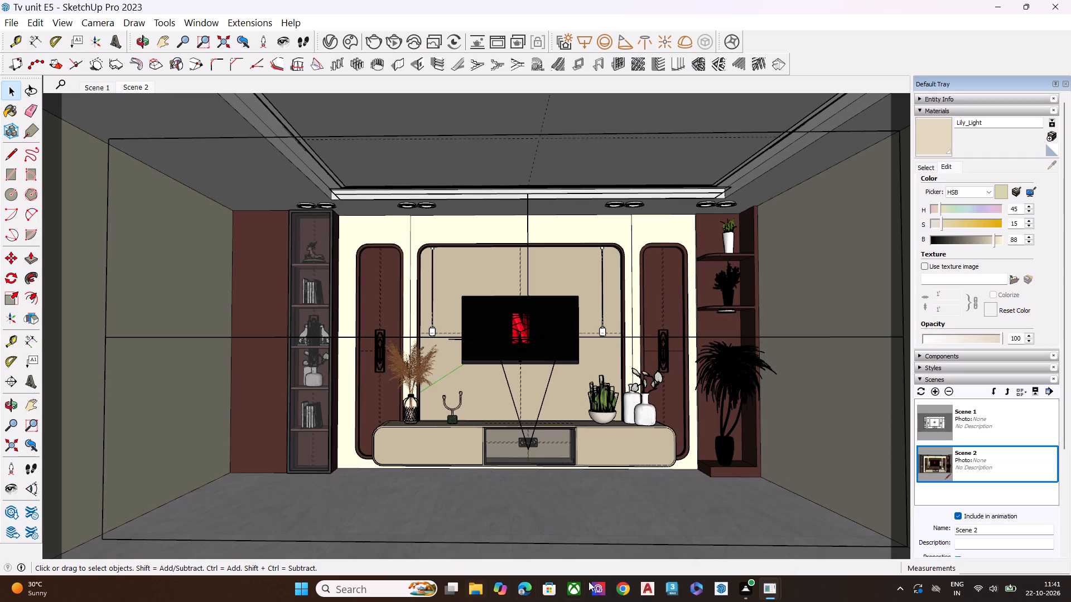
Switch to Google Chrome, search Google for 3d warehouse and open the 3D Warehouse website.
left_click(623, 589)
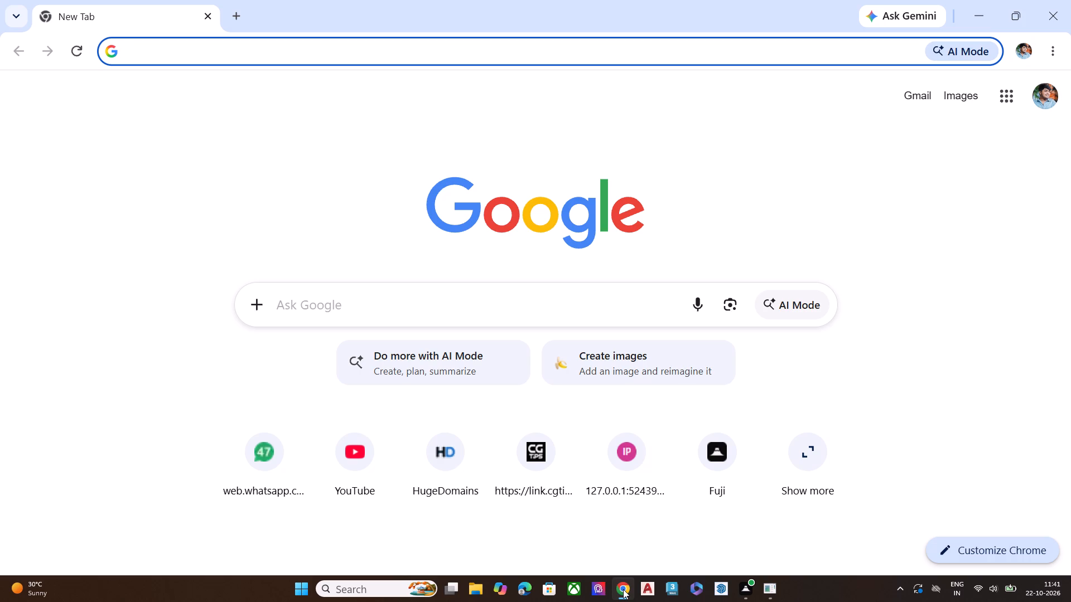
left_click(317, 307)
left_click(317, 341)
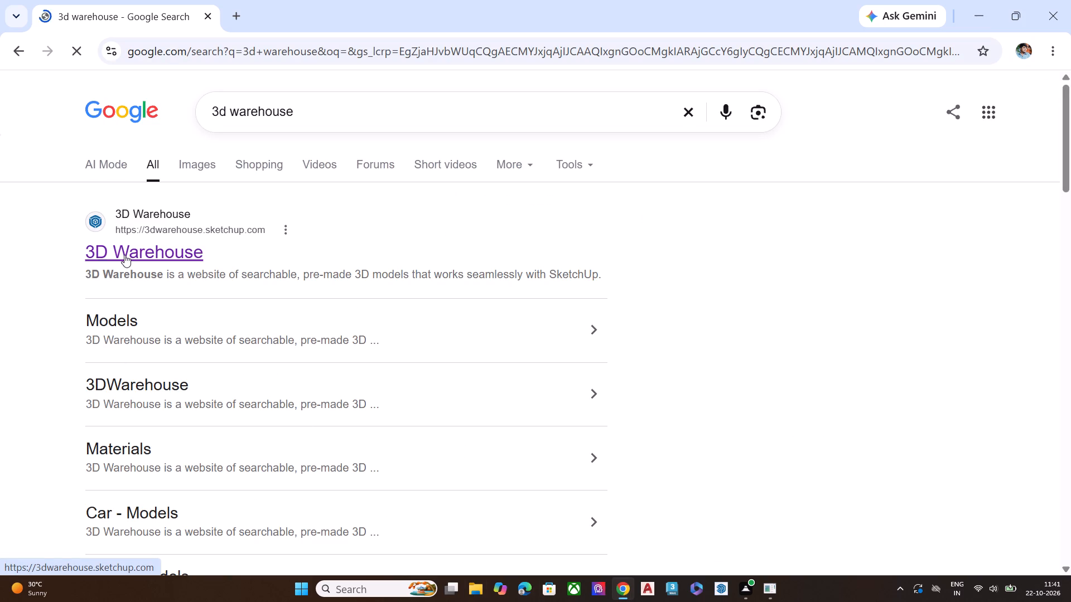
left_click(124, 255)
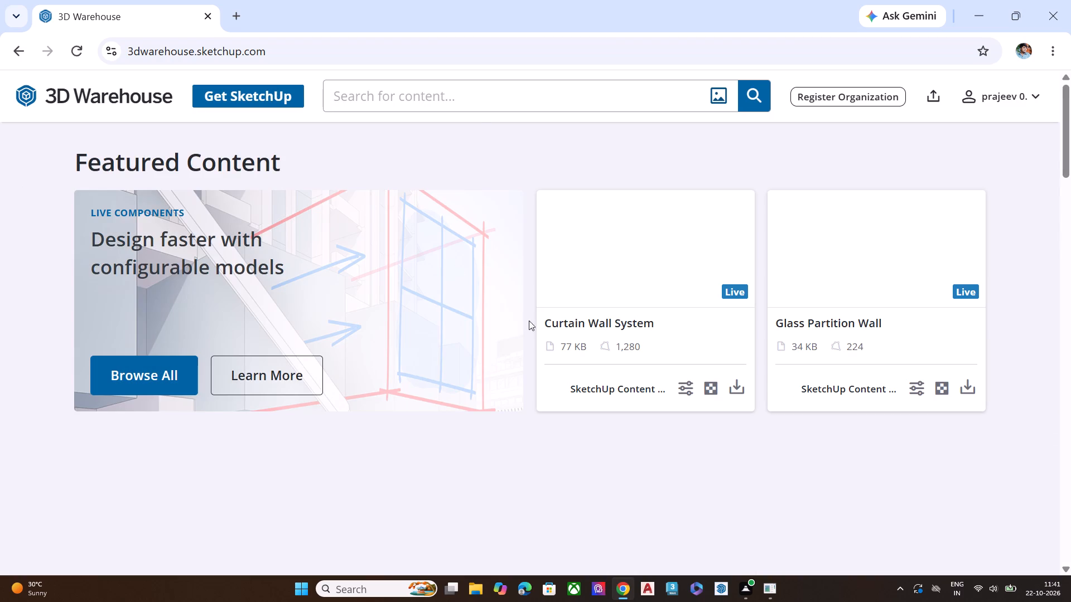
Search 3D Warehouse for WALL DECOR and look through the model results.
left_click(481, 101)
type("WALL")
key("space")
type("DECOR")
key("Return")
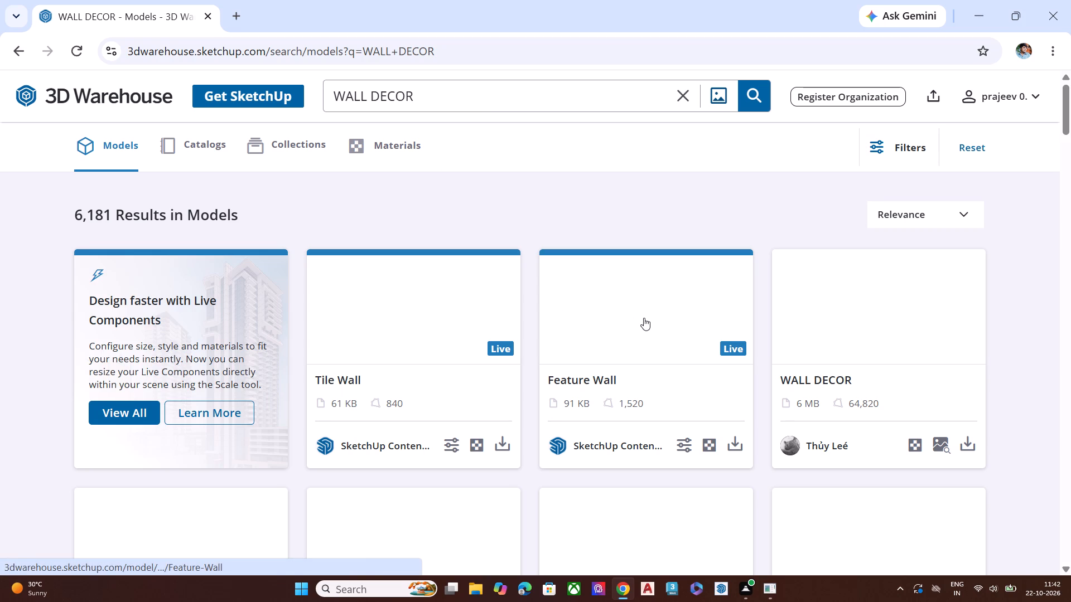
scroll(644, 318, "down", 1)
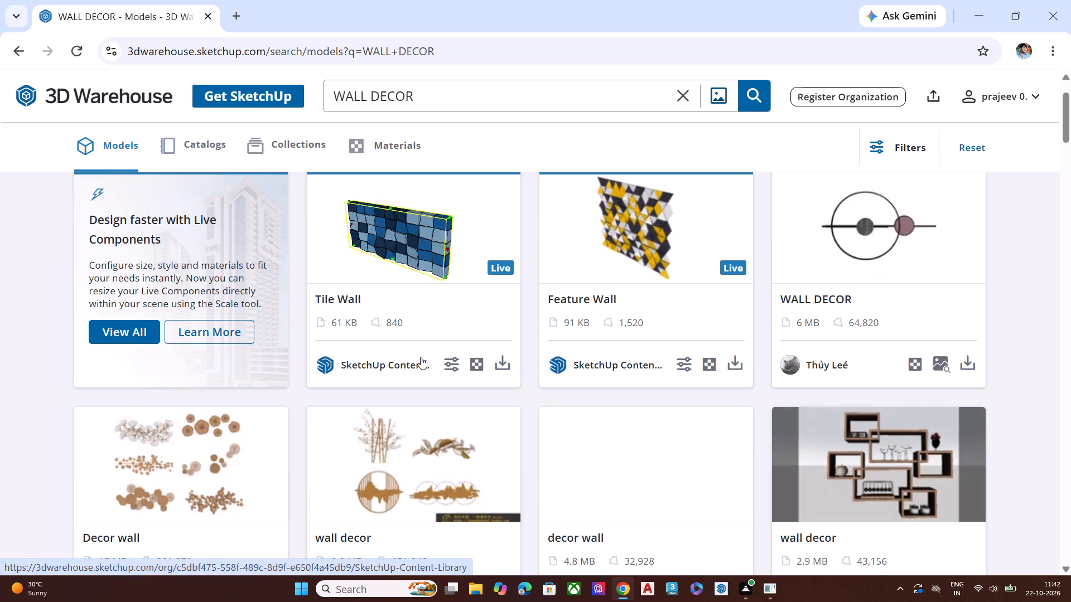
scroll(421, 357, "down", 2)
scroll(421, 357, "up", 2)
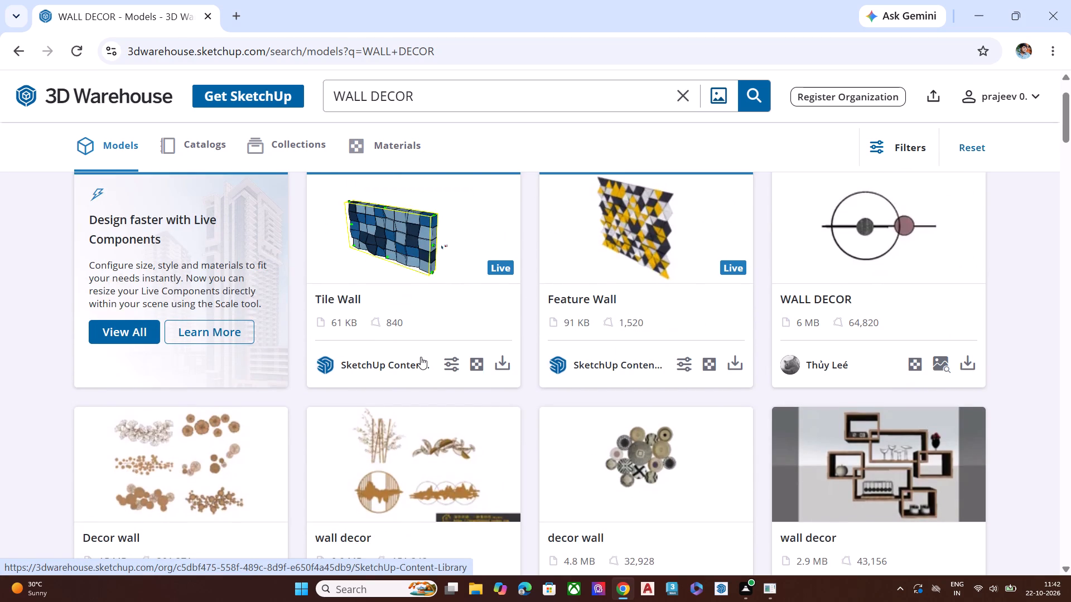
scroll(421, 357, "down", 1)
scroll(421, 357, "up", 1)
scroll(421, 357, "down", 4)
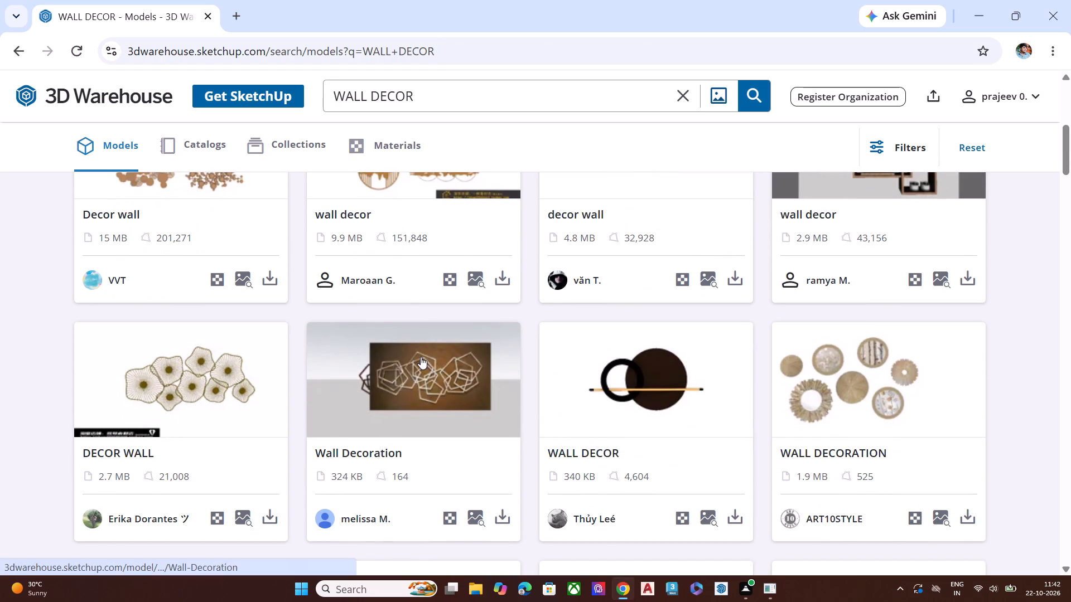
Change the 3D Warehouse search to WALL LIGHT and run it.
left_click(481, 93)
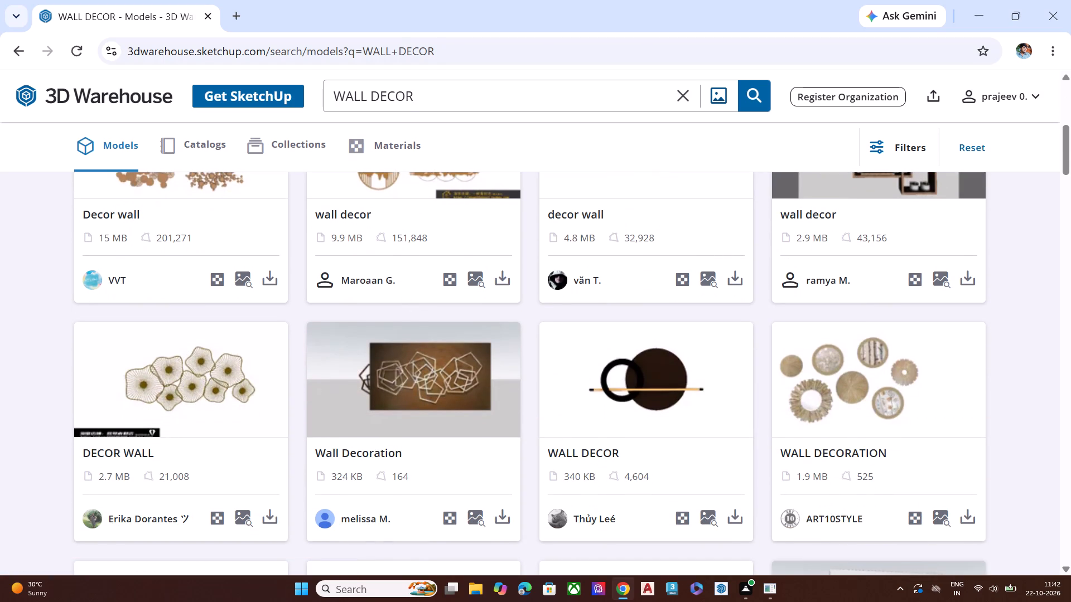
key("BackSpace")
key("BackSpace")
key("BackSpace")
key("BackSpace")
key("BackSpace")
type("LO")
key("BackSpace")
type("IGHT")
key("Return")
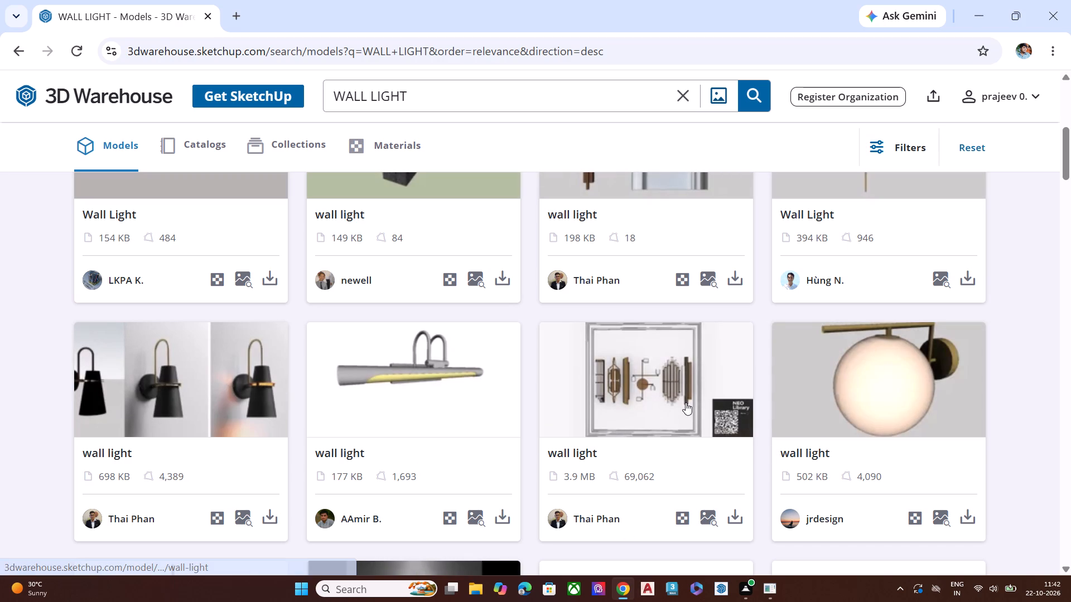
Examine the WALL LIGHT model results for a wall light that suits the TV unit wall.
scroll(593, 355, "up", 6)
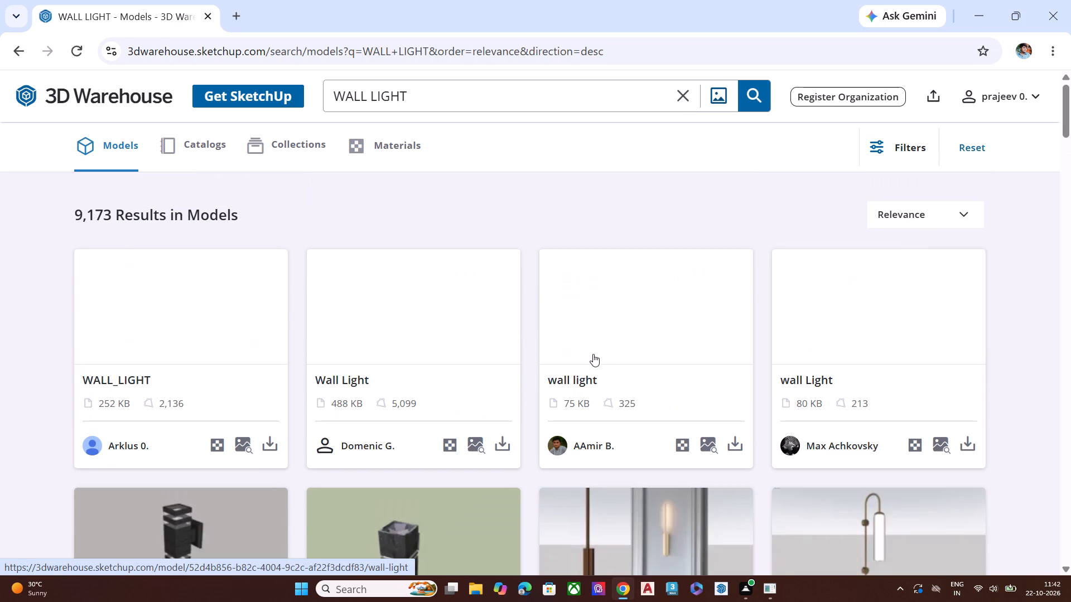
scroll(593, 354, "down", 1)
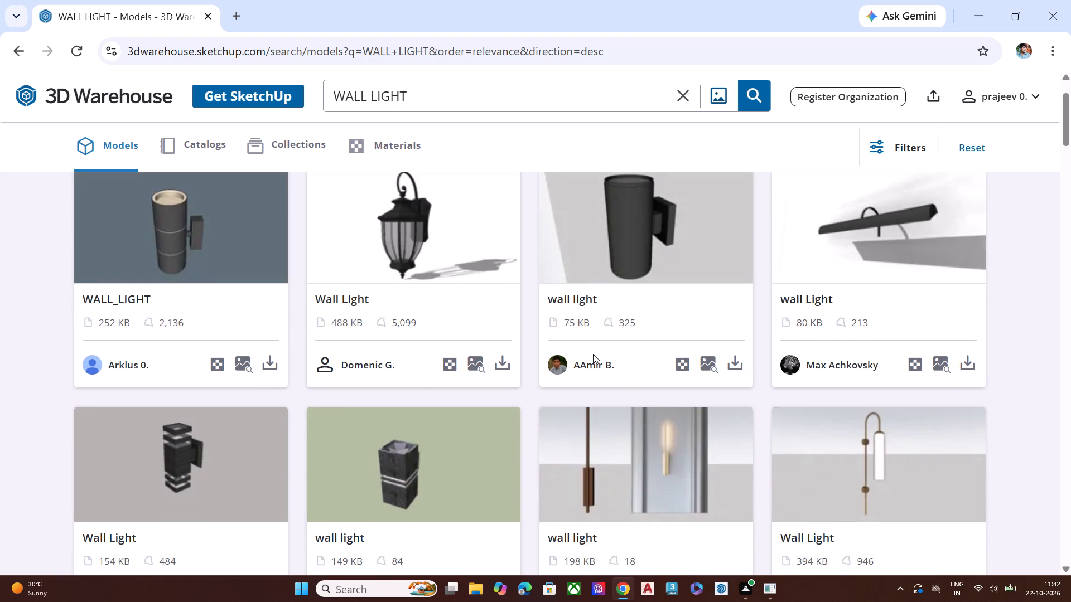
scroll(593, 354, "down", 1)
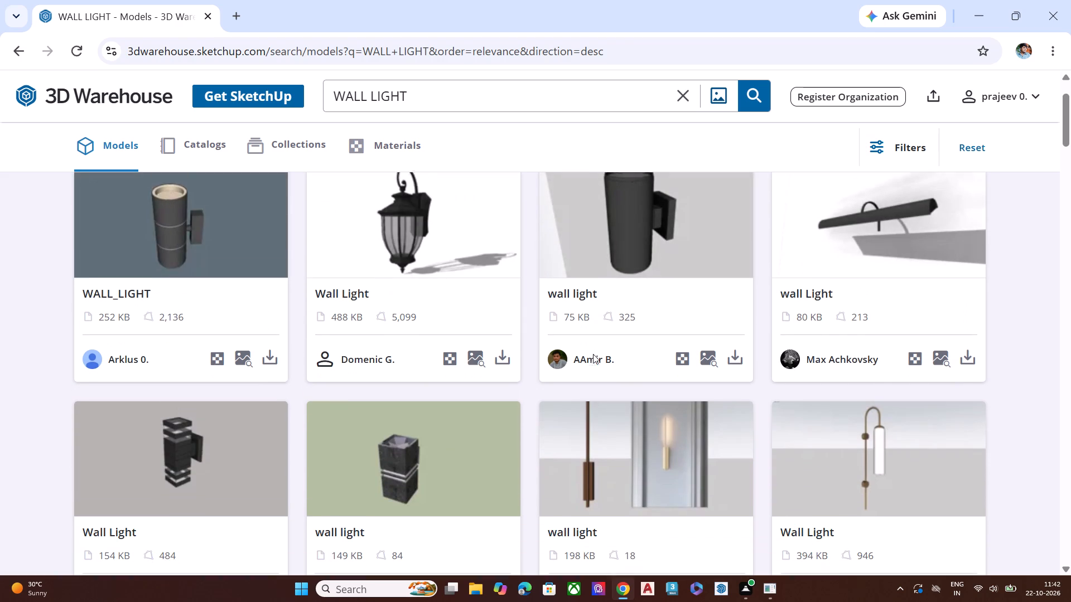
scroll(593, 354, "down", 8)
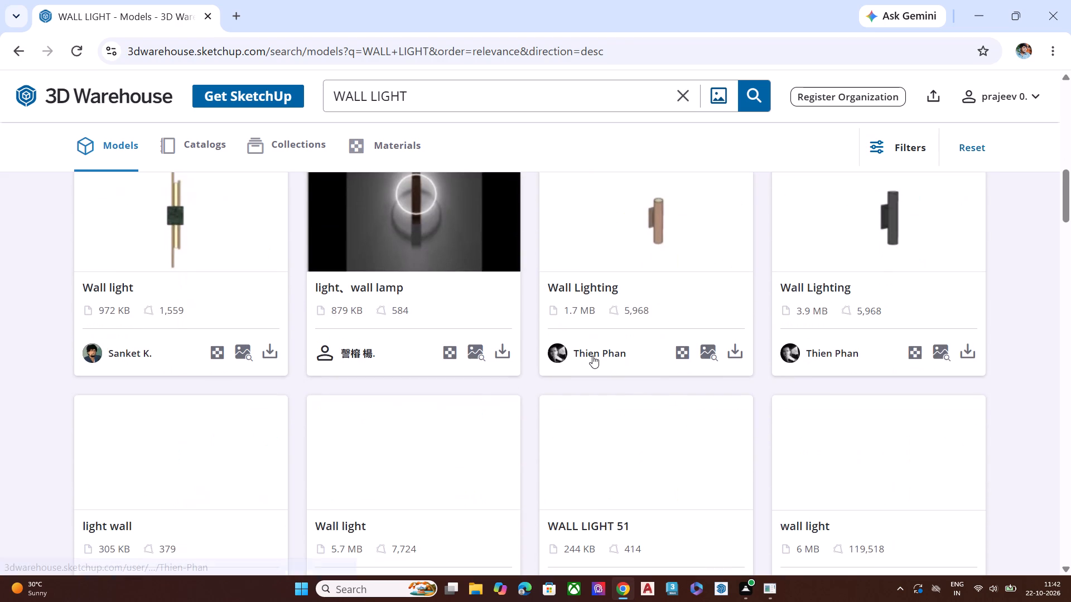
scroll(592, 356, "up", 1)
scroll(592, 356, "down", 2)
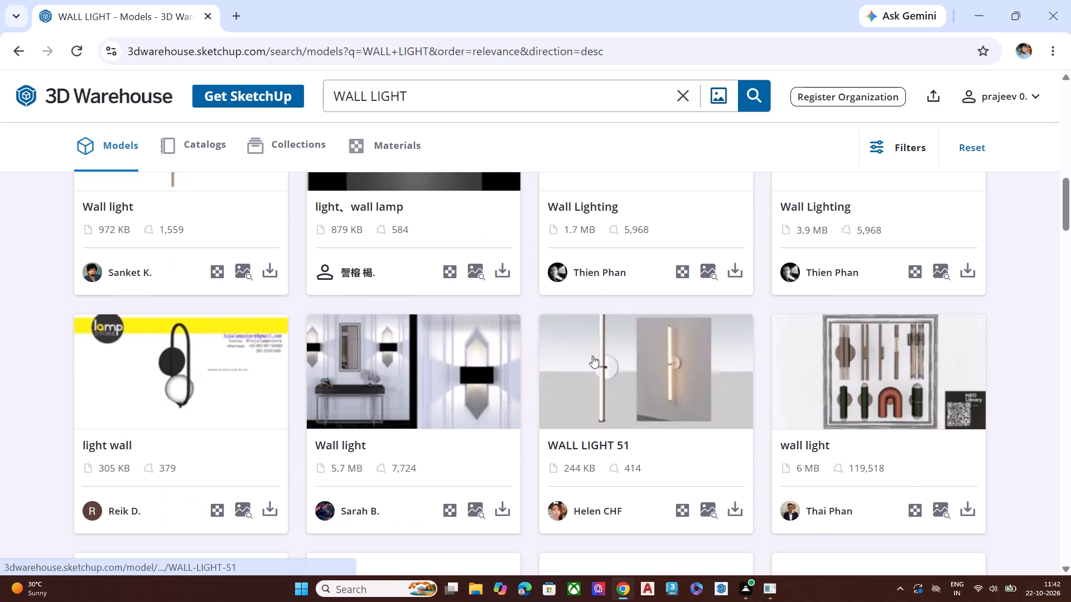
scroll(592, 356, "down", 1)
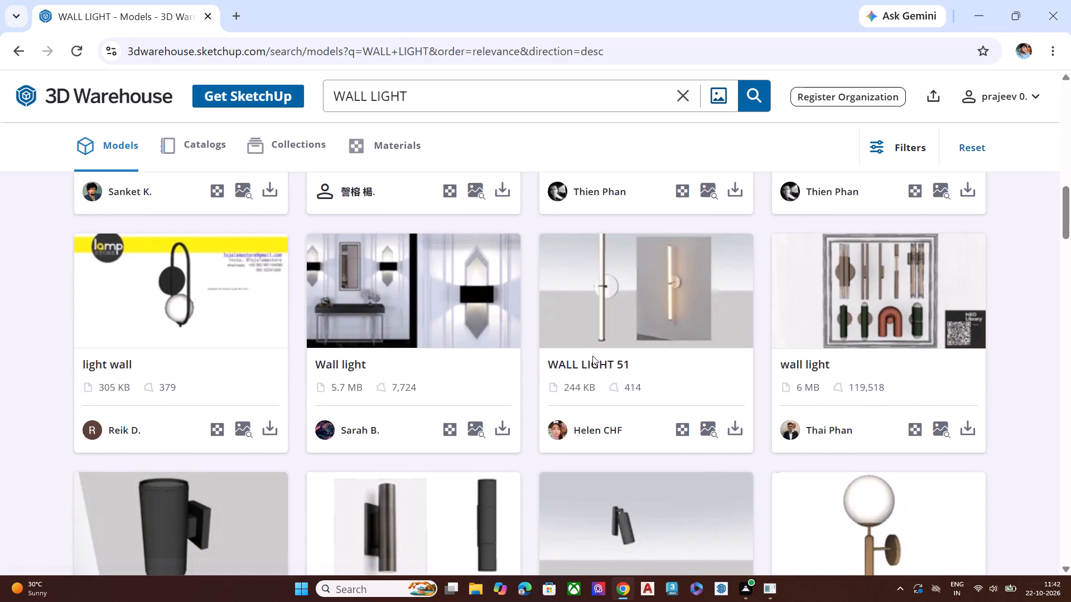
scroll(592, 356, "down", 3)
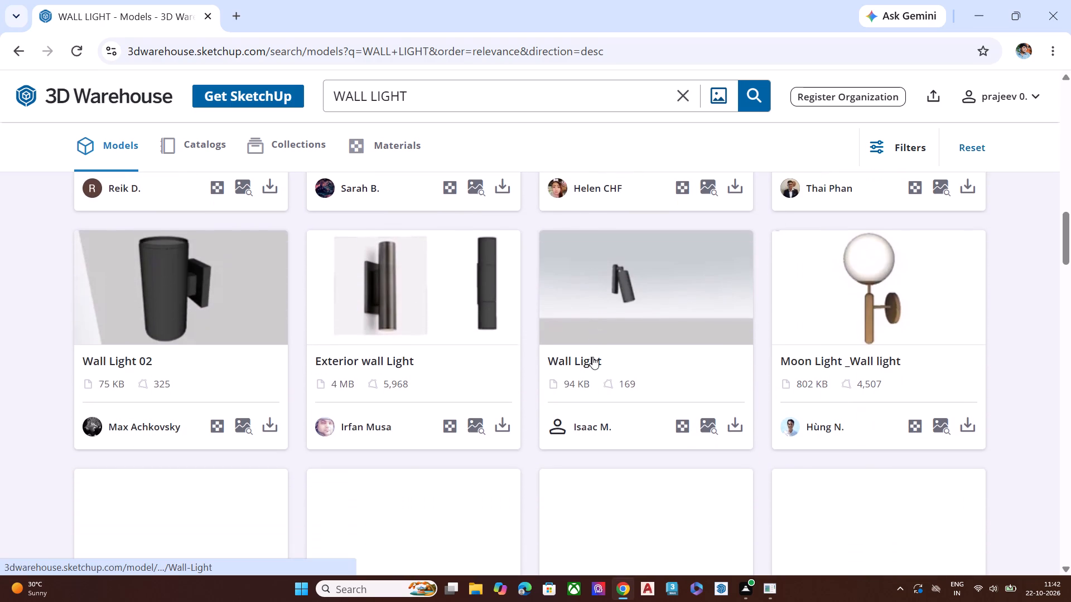
scroll(592, 358, "down", 2)
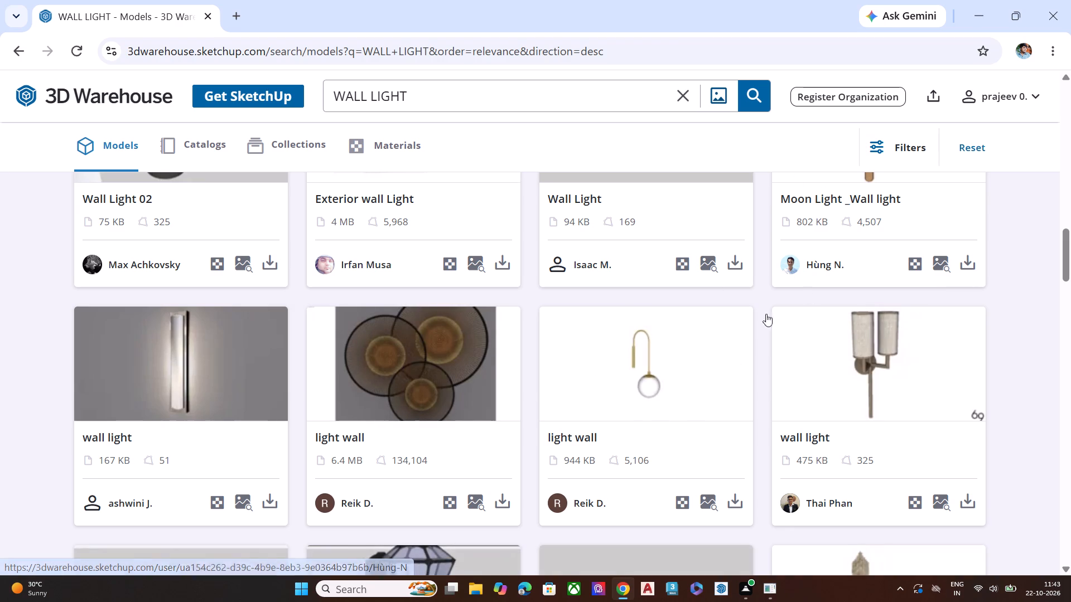
scroll(483, 342, "down", 3)
scroll(559, 317, "down", 1)
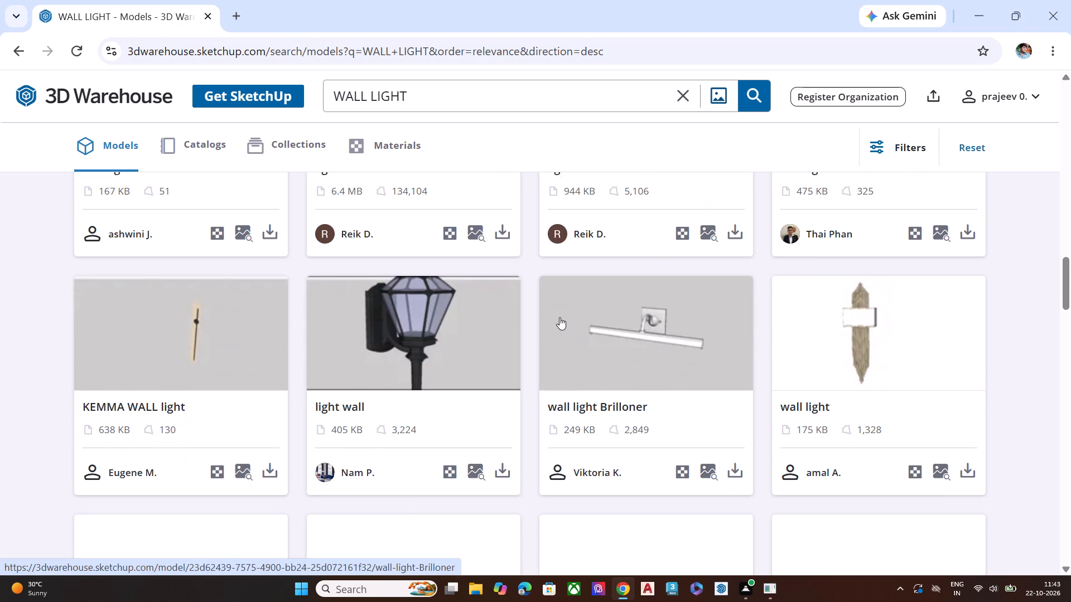
scroll(559, 317, "down", 1)
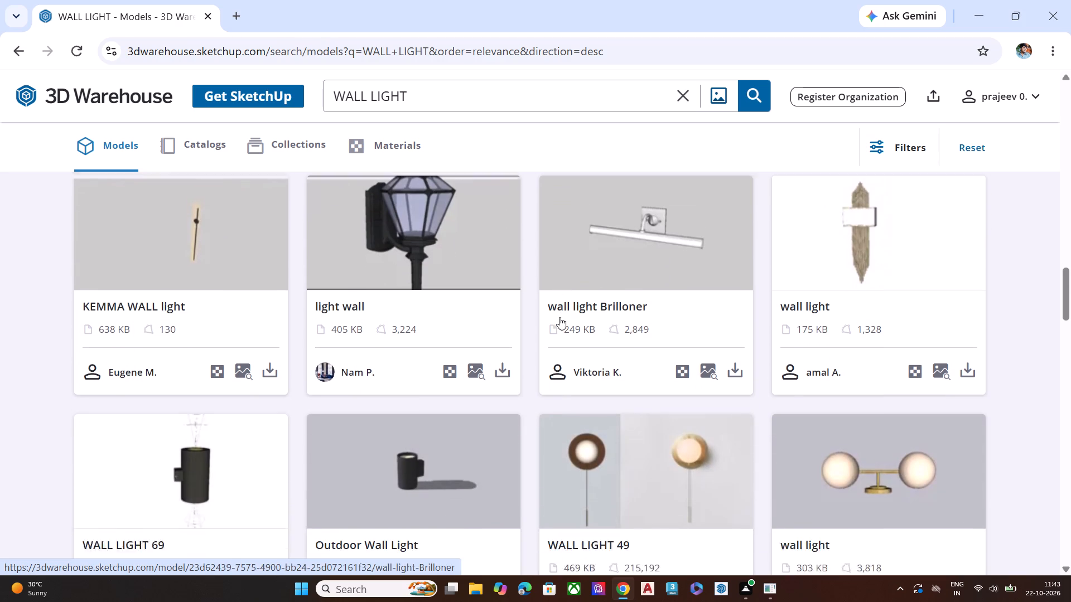
scroll(559, 318, "down", 1)
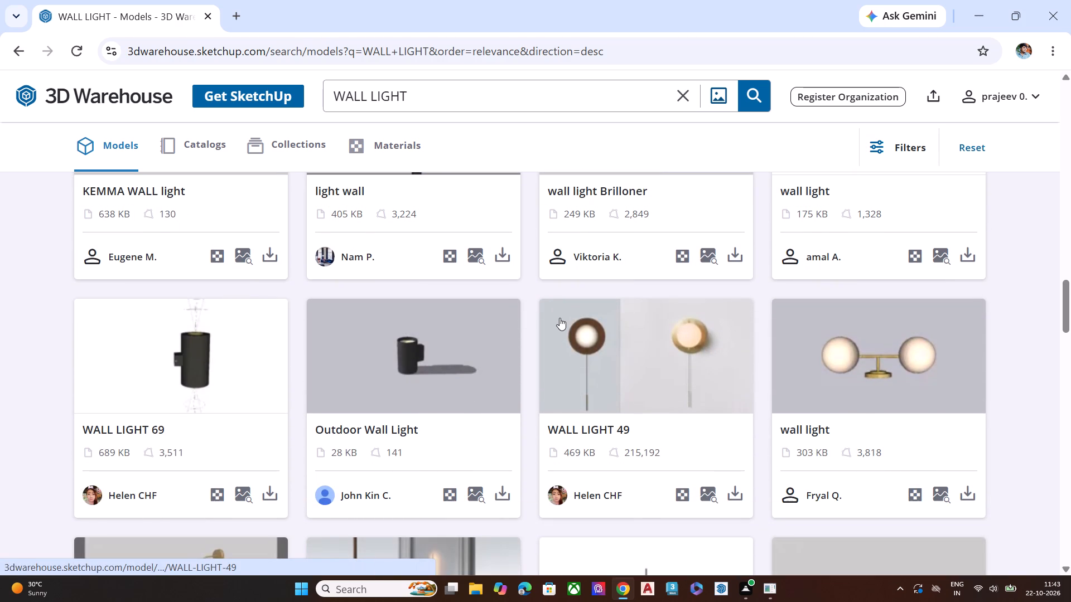
scroll(559, 318, "down", 3)
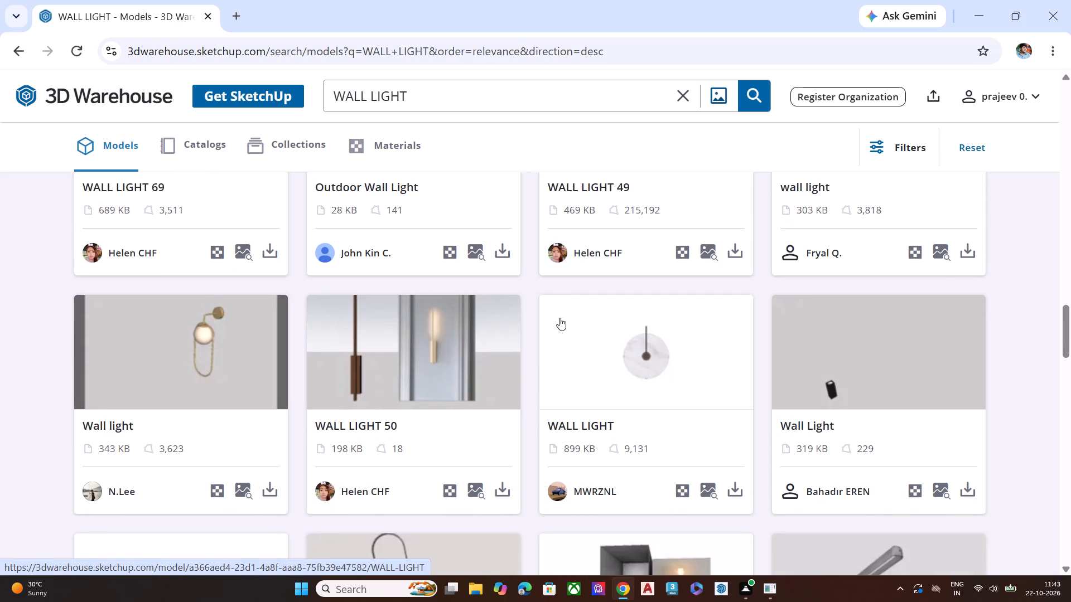
scroll(559, 318, "down", 3)
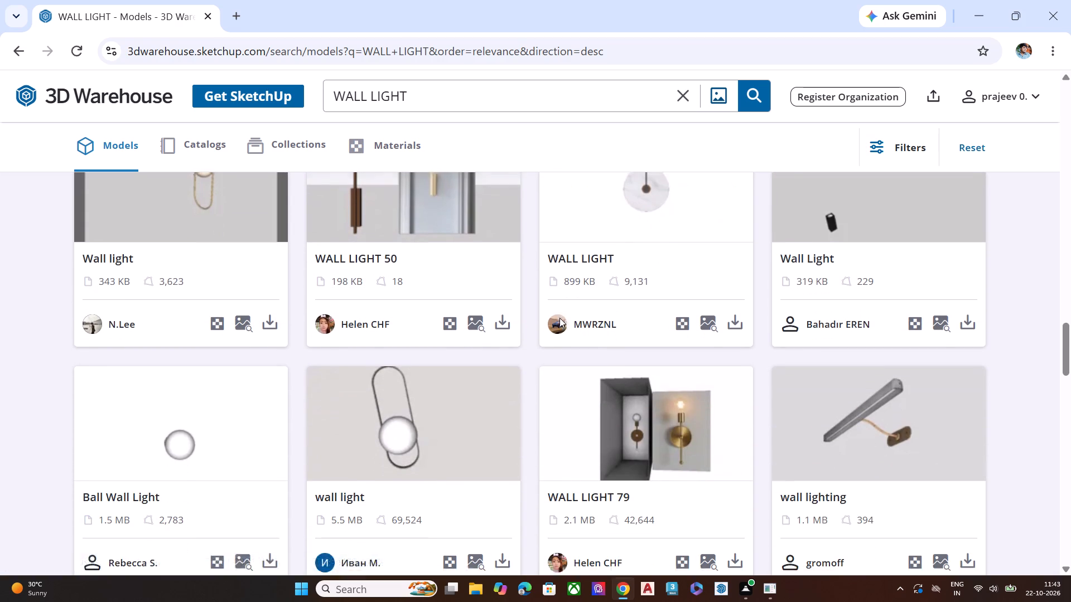
scroll(559, 318, "down", 1)
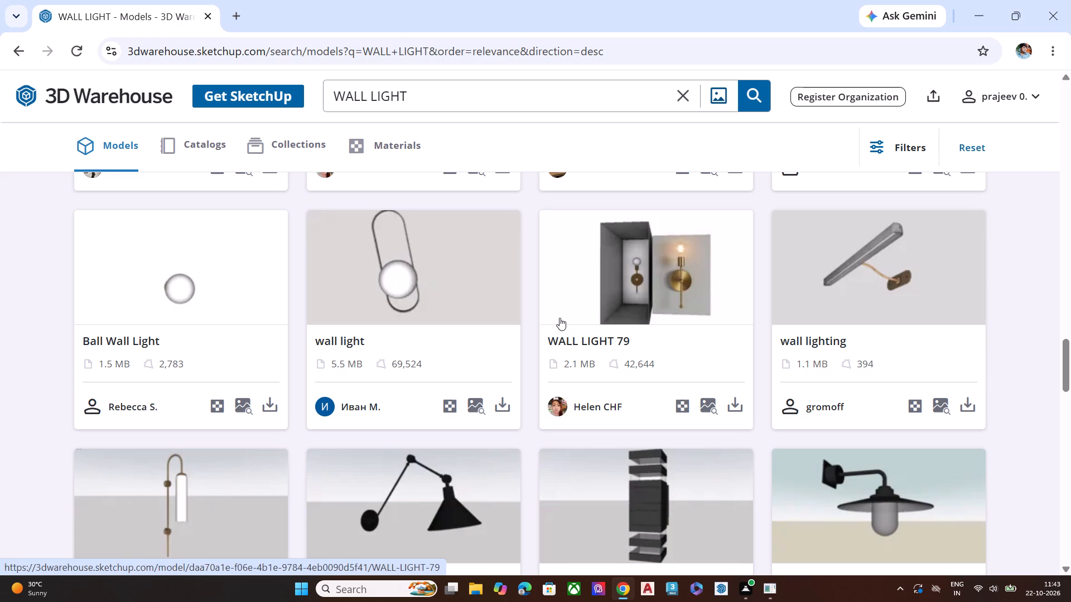
scroll(574, 323, "down", 3)
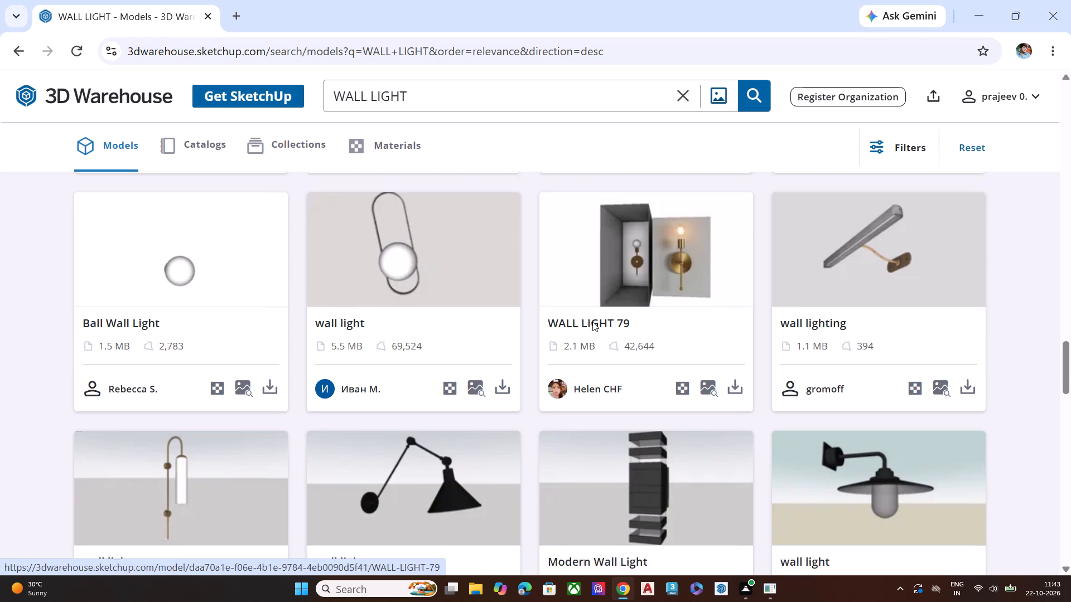
scroll(594, 323, "down", 3)
scroll(595, 328, "up", 1)
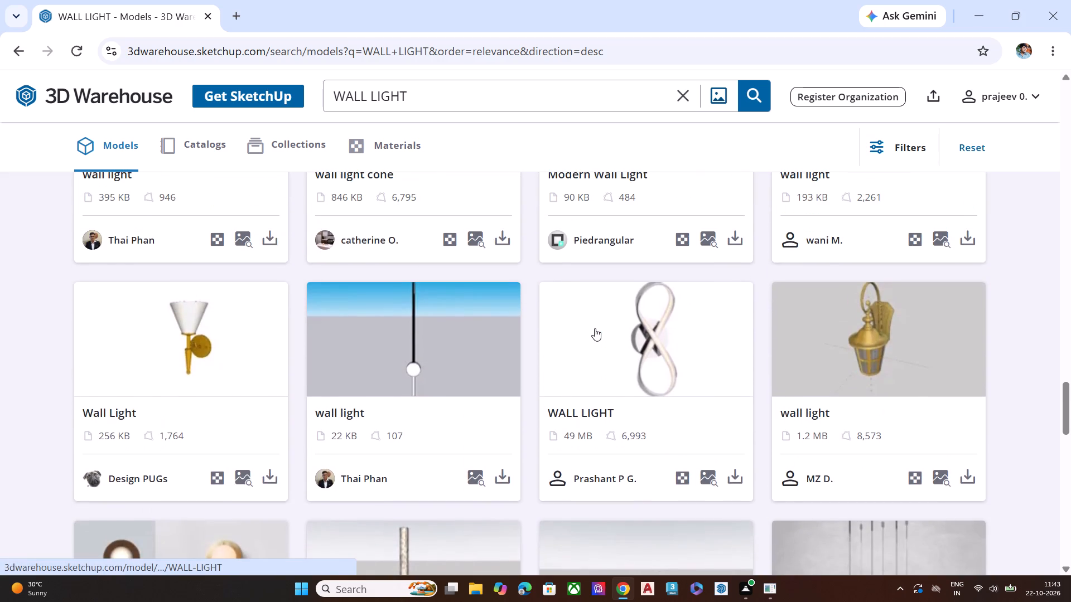
scroll(595, 328, "down", 3)
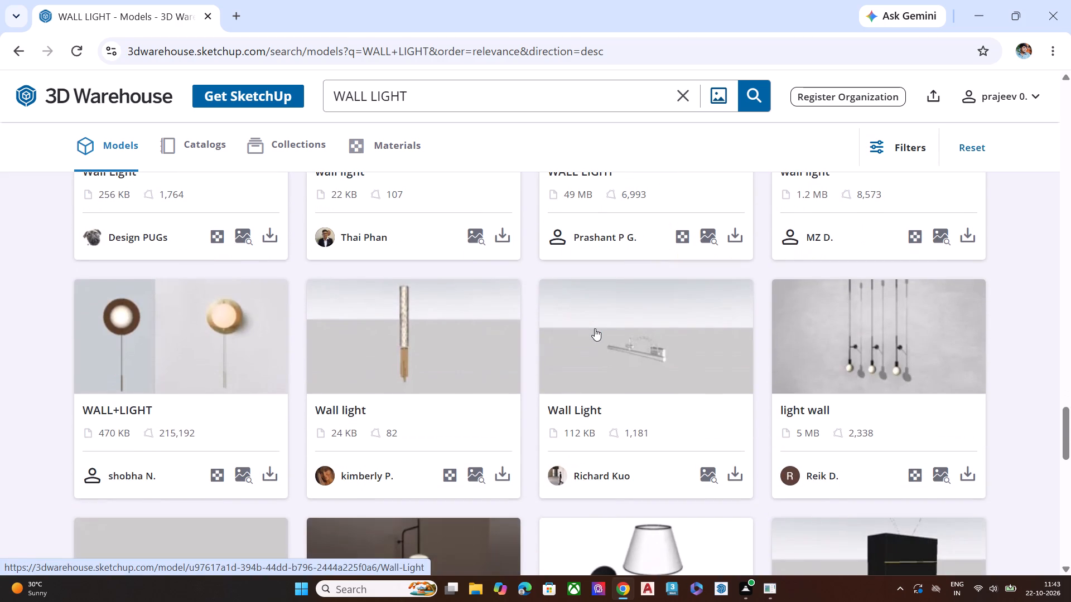
scroll(595, 328, "down", 1)
scroll(708, 322, "down", 3)
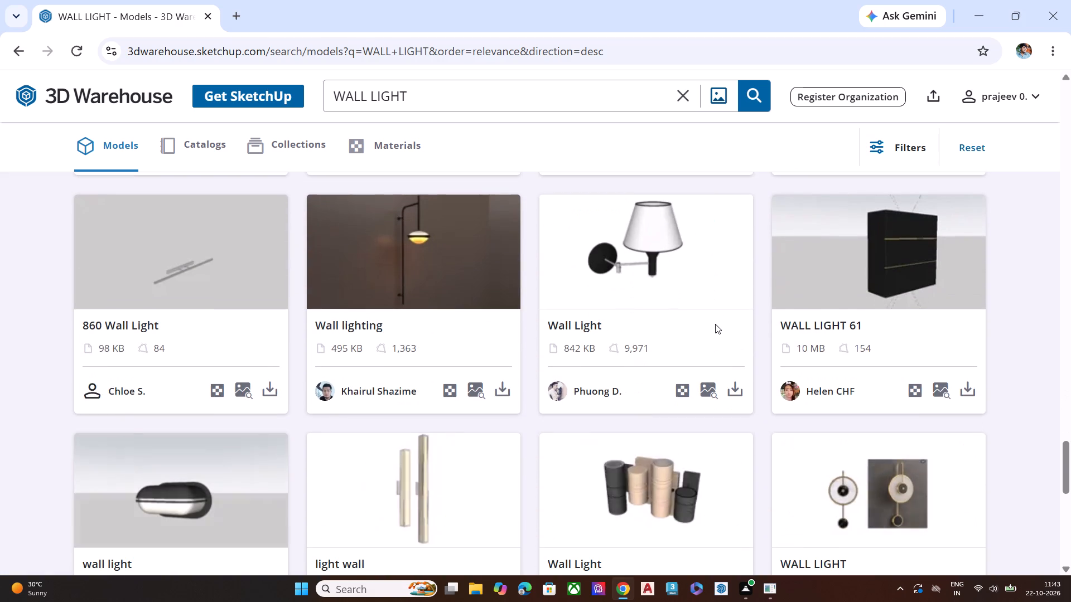
scroll(715, 324, "down", 3)
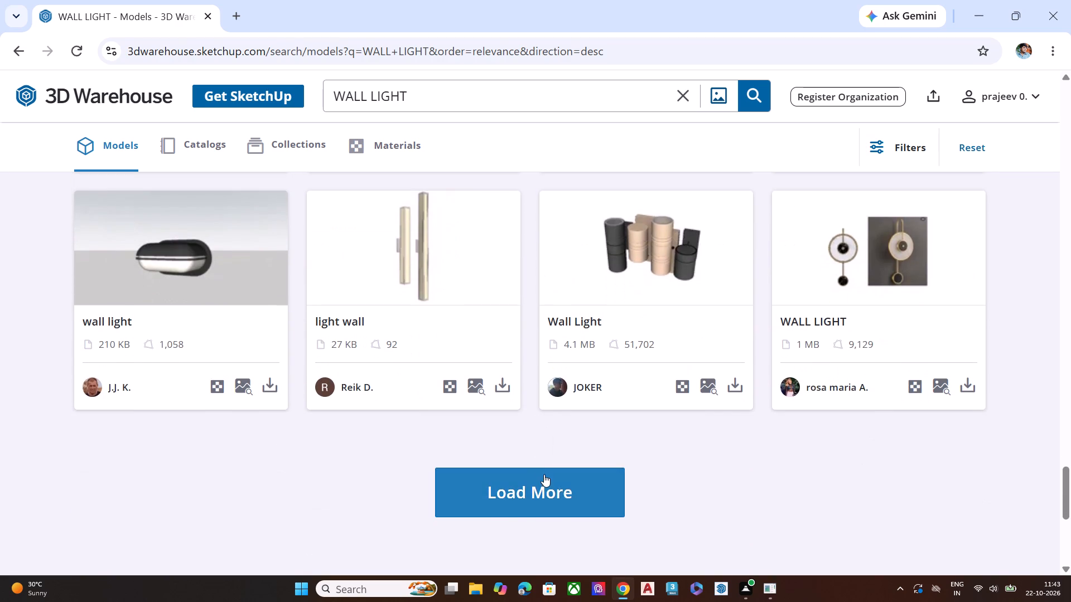
Load more WALL LIGHT results and examine the additional models for a wall light that suits the TV unit wall.
left_click(544, 474)
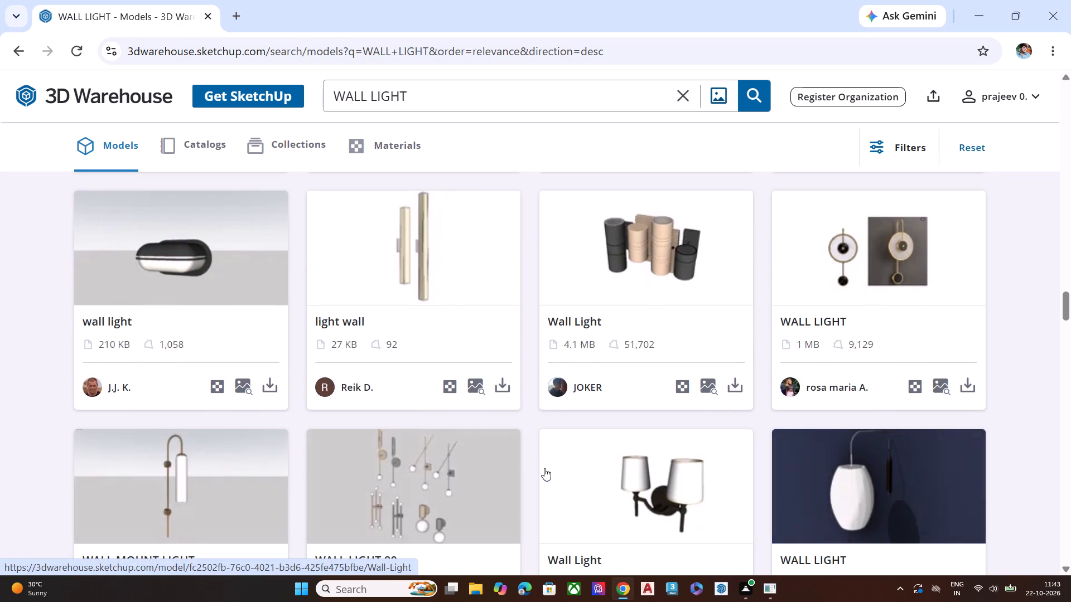
scroll(574, 386, "down", 2)
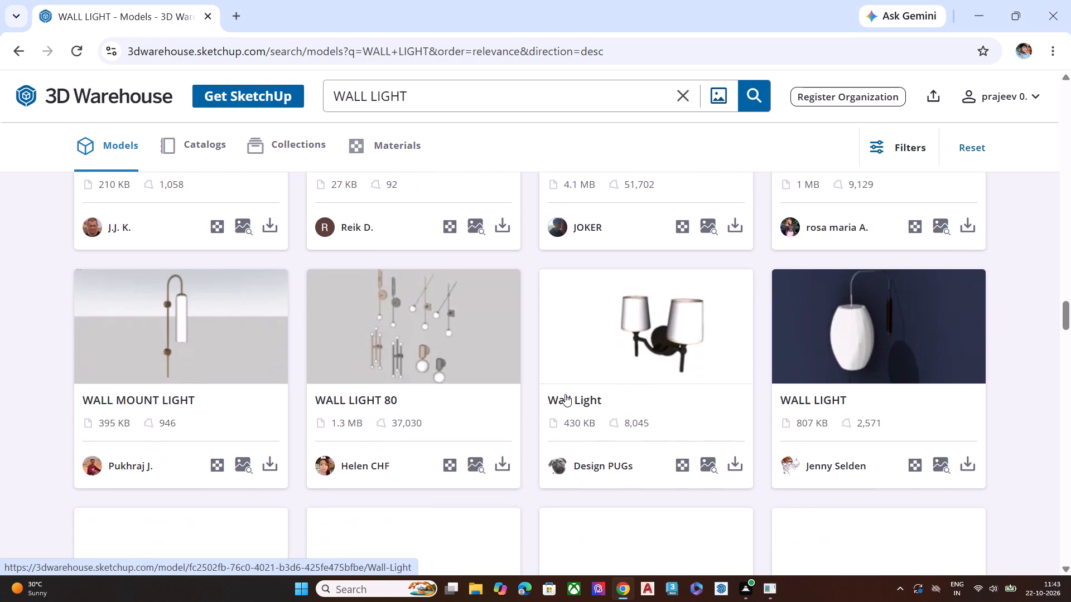
scroll(565, 394, "down", 3)
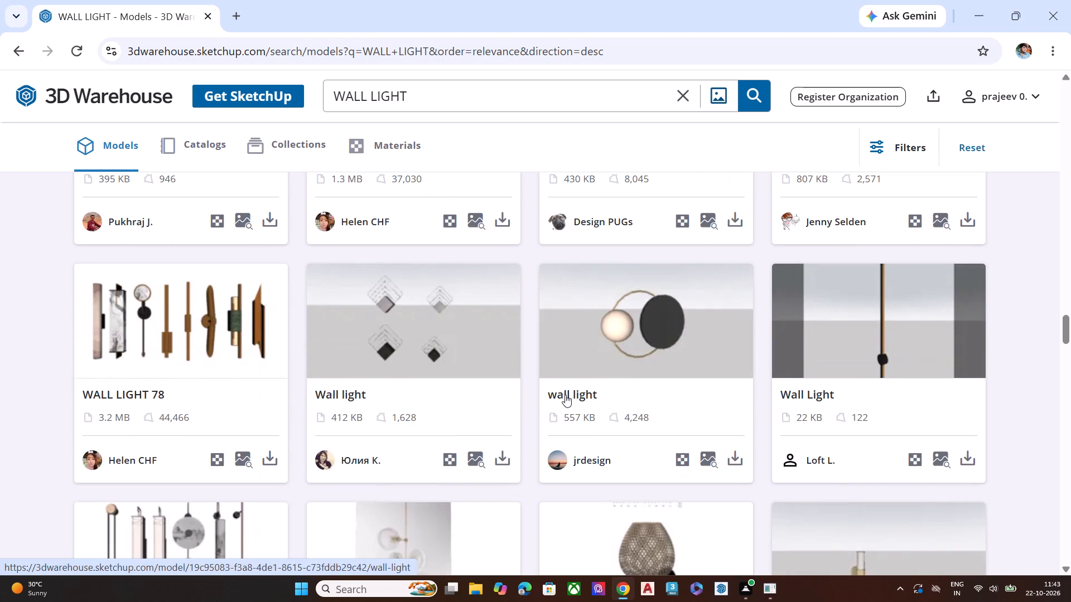
scroll(565, 395, "down", 6)
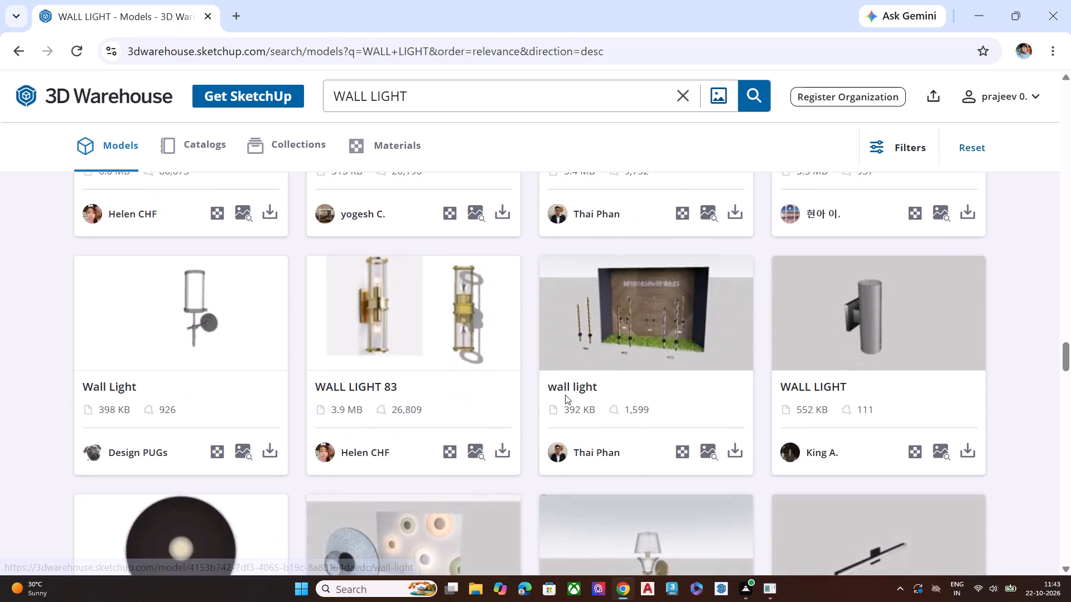
scroll(565, 395, "down", 5)
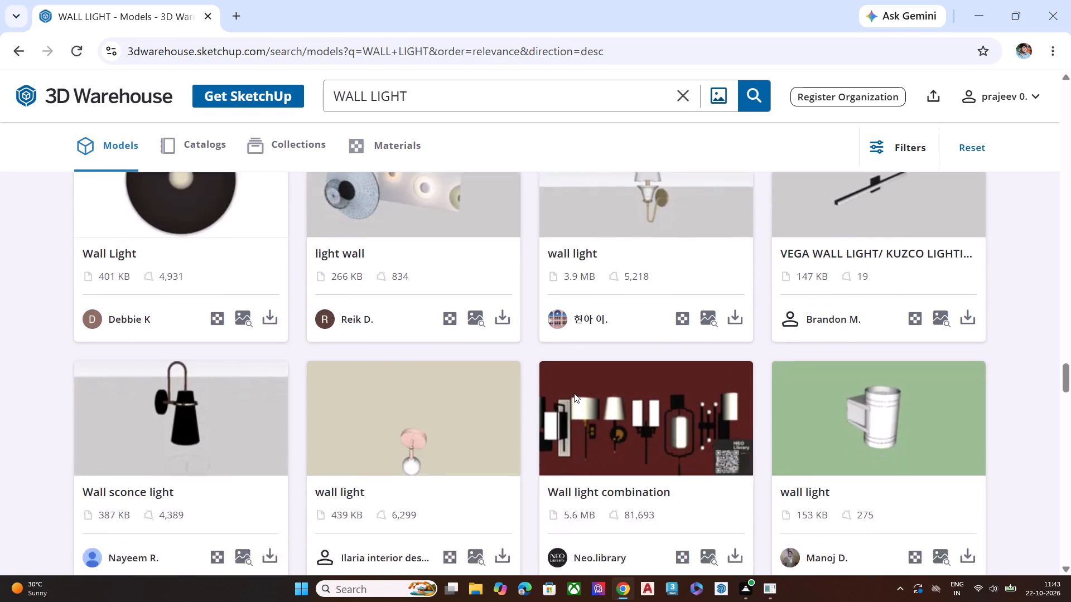
scroll(574, 393, "down", 2)
scroll(576, 390, "up", 1)
scroll(576, 390, "down", 2)
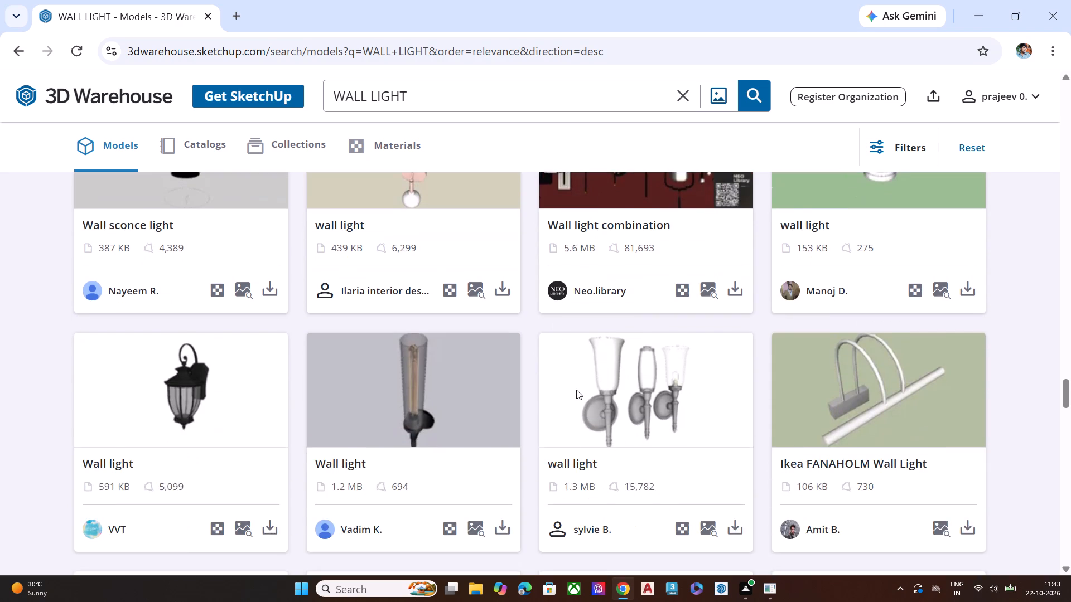
scroll(576, 390, "down", 5)
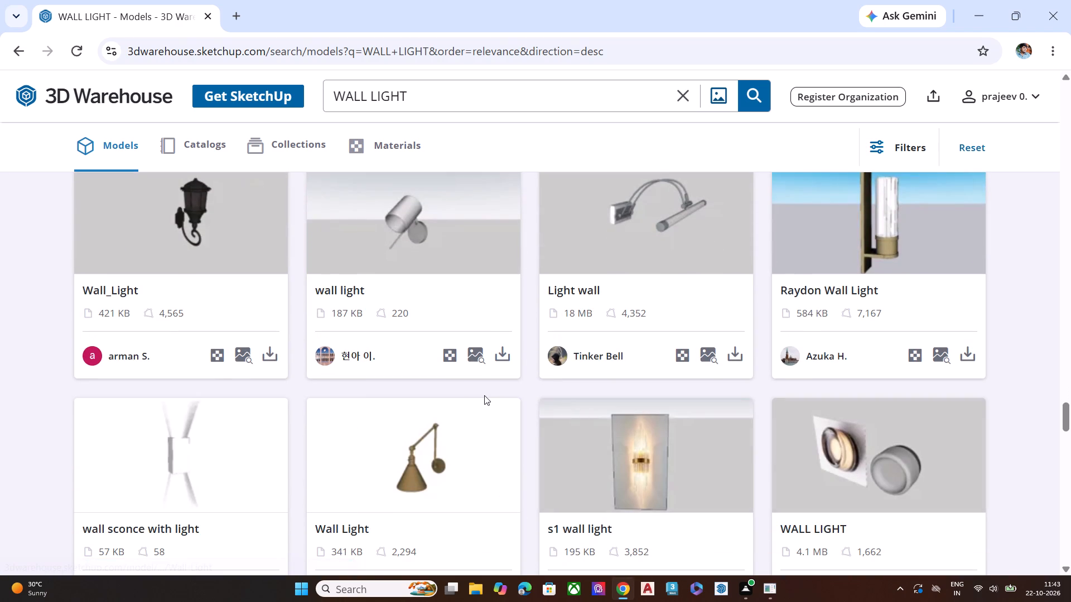
scroll(484, 395, "down", 1)
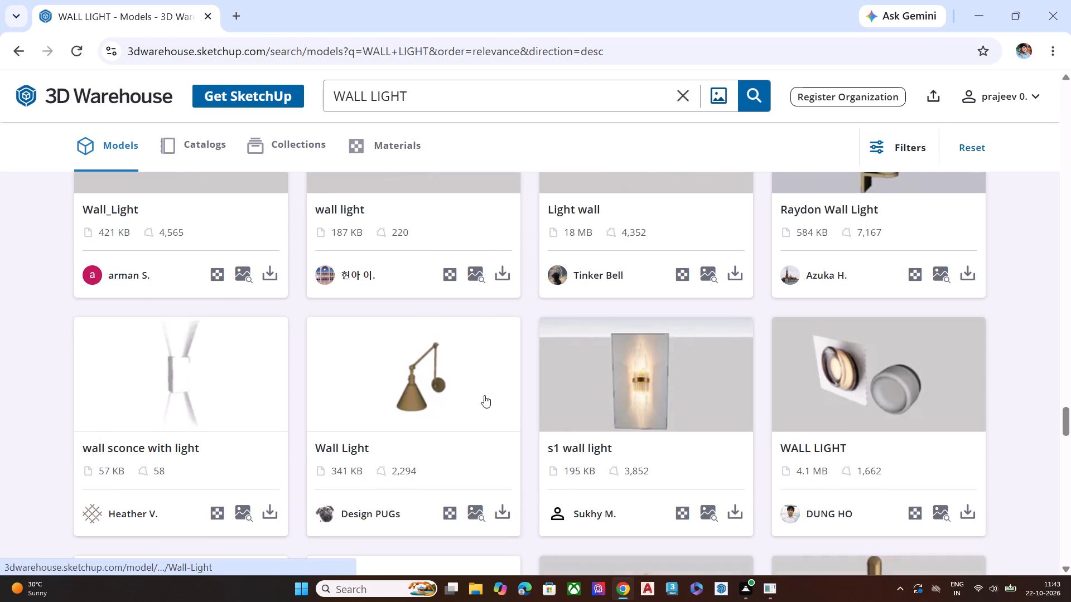
scroll(484, 395, "down", 2)
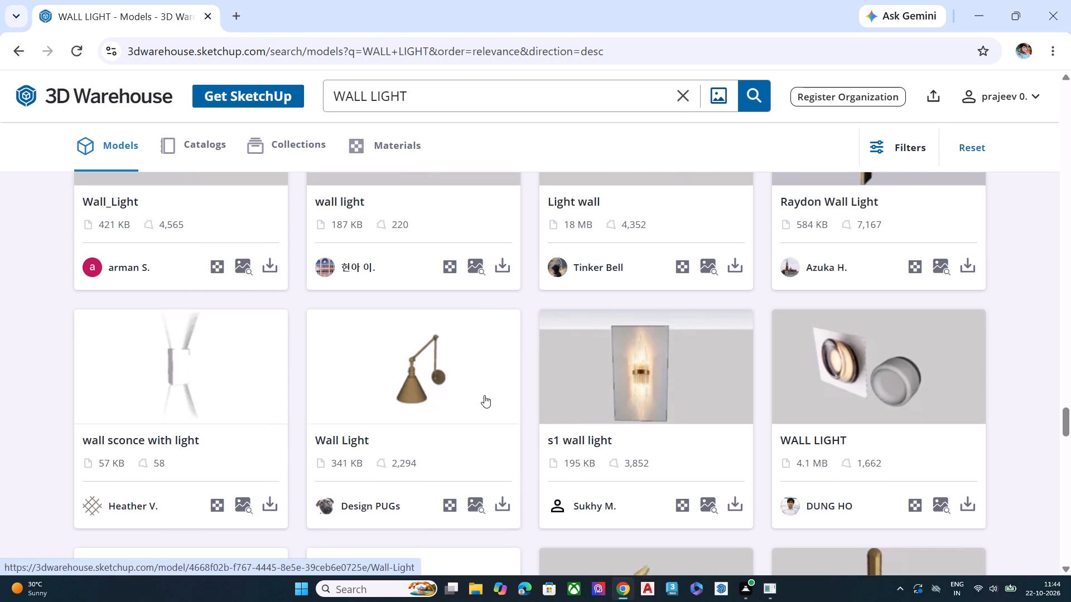
scroll(484, 395, "down", 3)
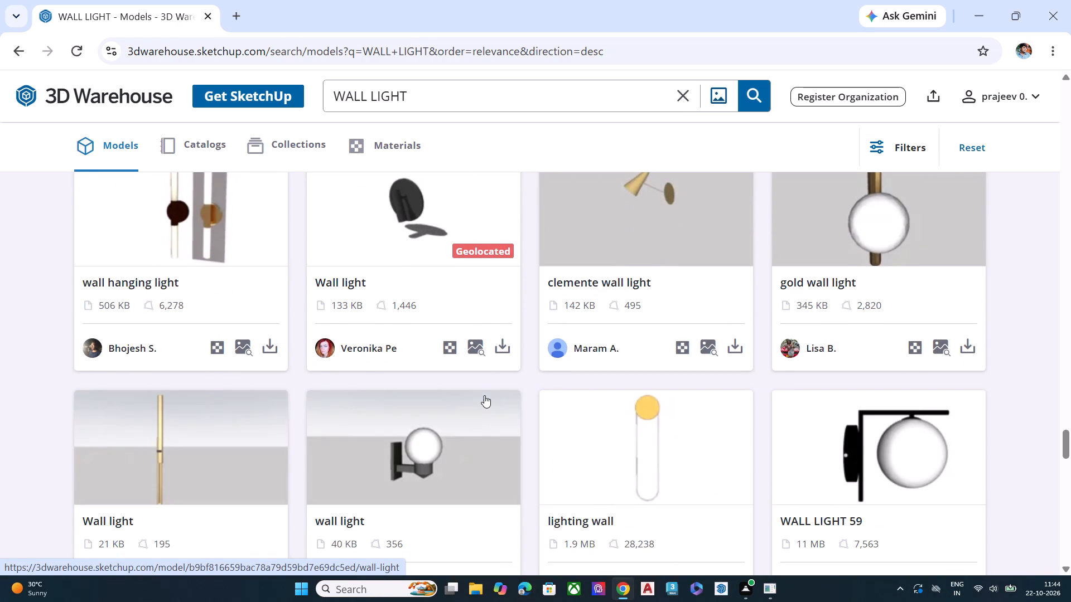
scroll(484, 395, "down", 5)
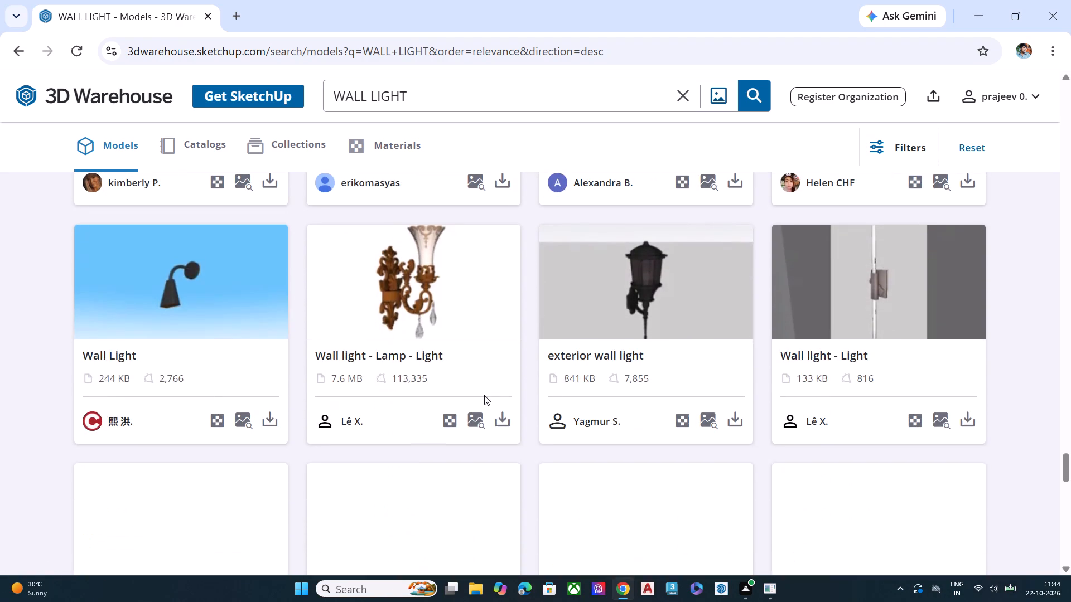
scroll(484, 395, "down", 2)
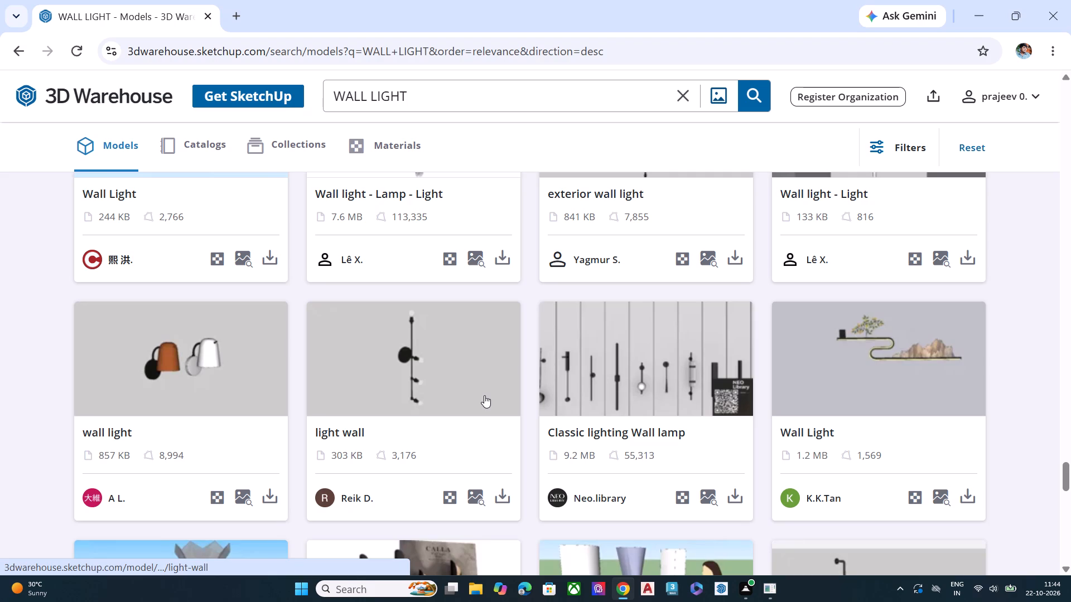
scroll(448, 396, "down", 3)
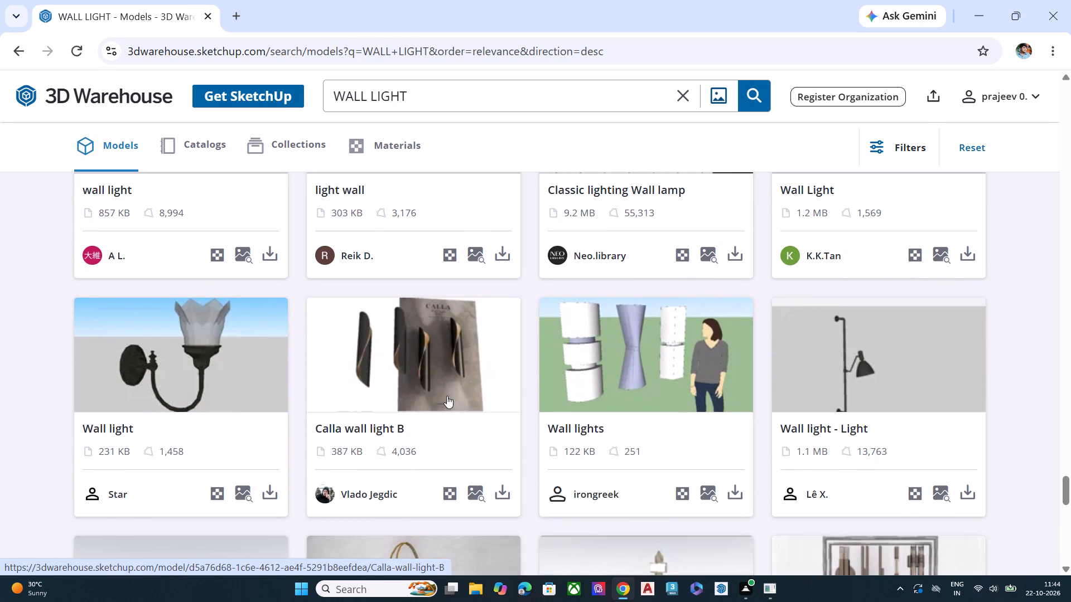
scroll(647, 418, "down", 2)
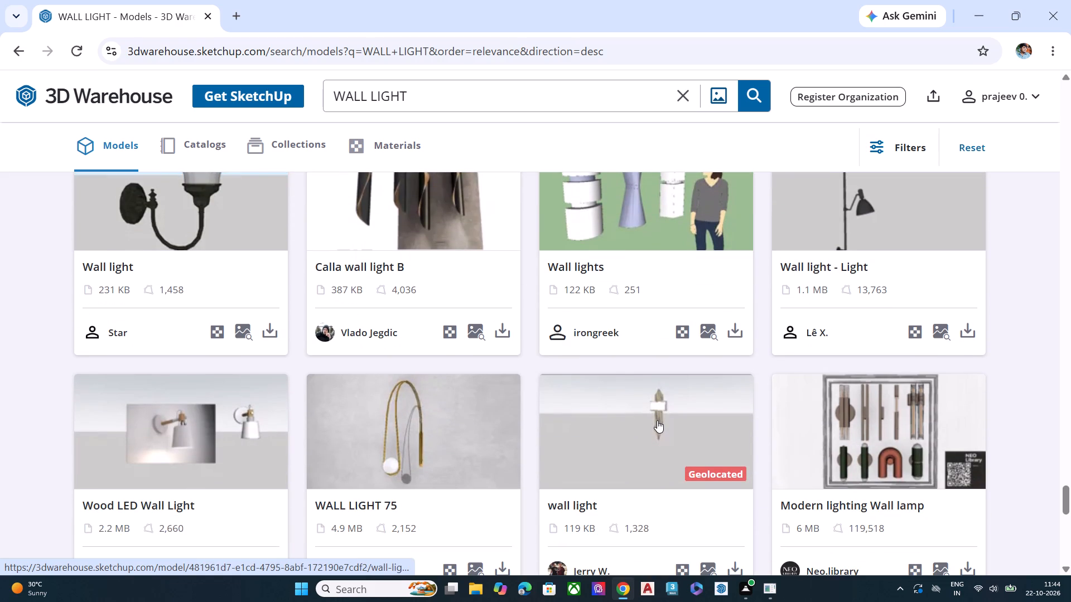
scroll(657, 420, "down", 3)
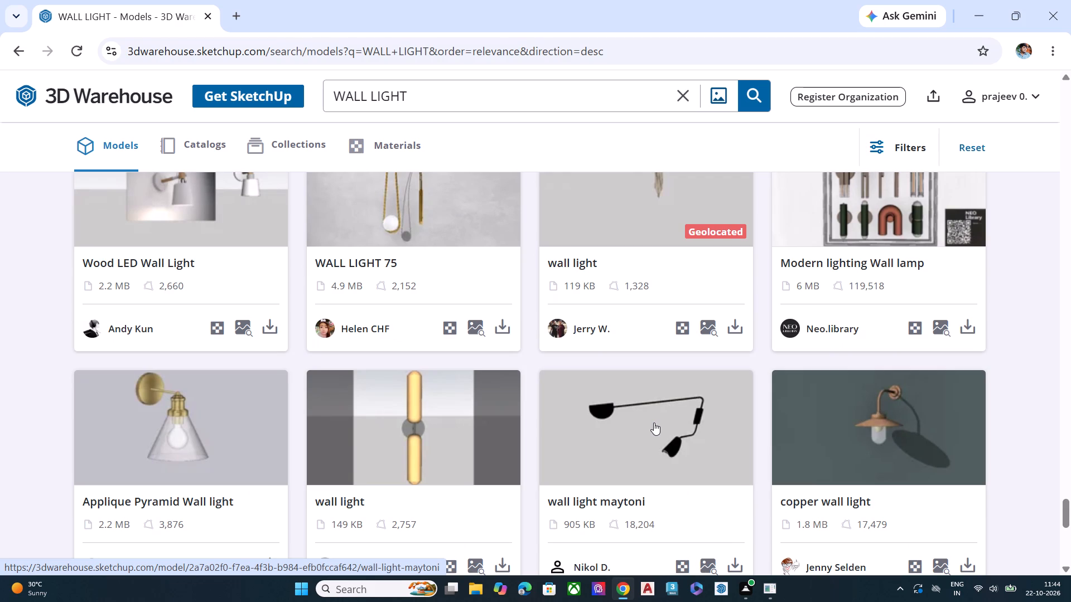
scroll(523, 445, "down", 2)
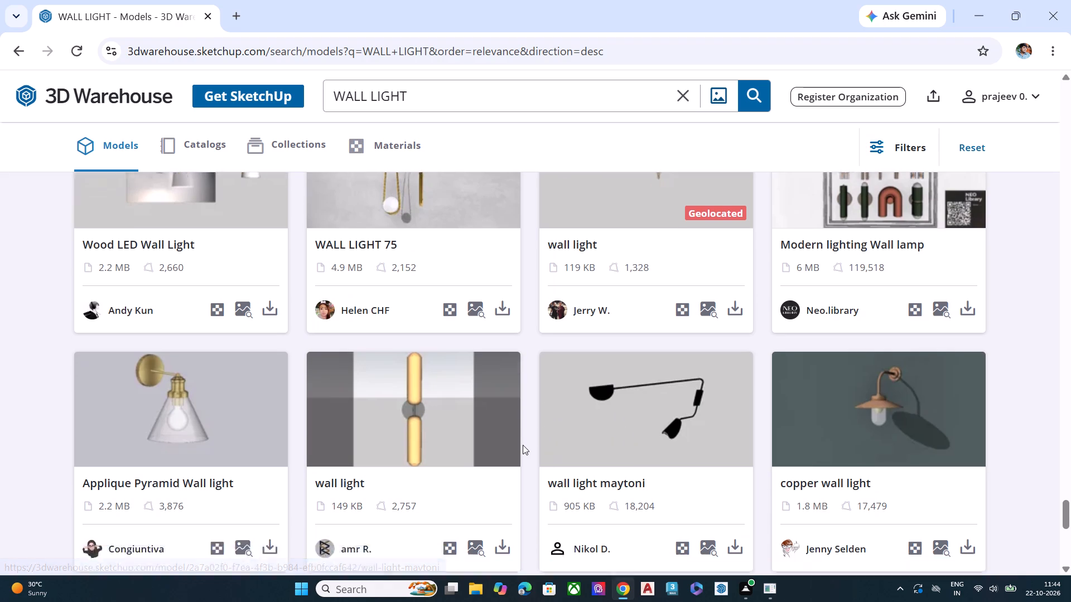
scroll(523, 445, "down", 2)
Load a further batch of WALL LIGHT results and compare it with the models already listed.
left_click(564, 357)
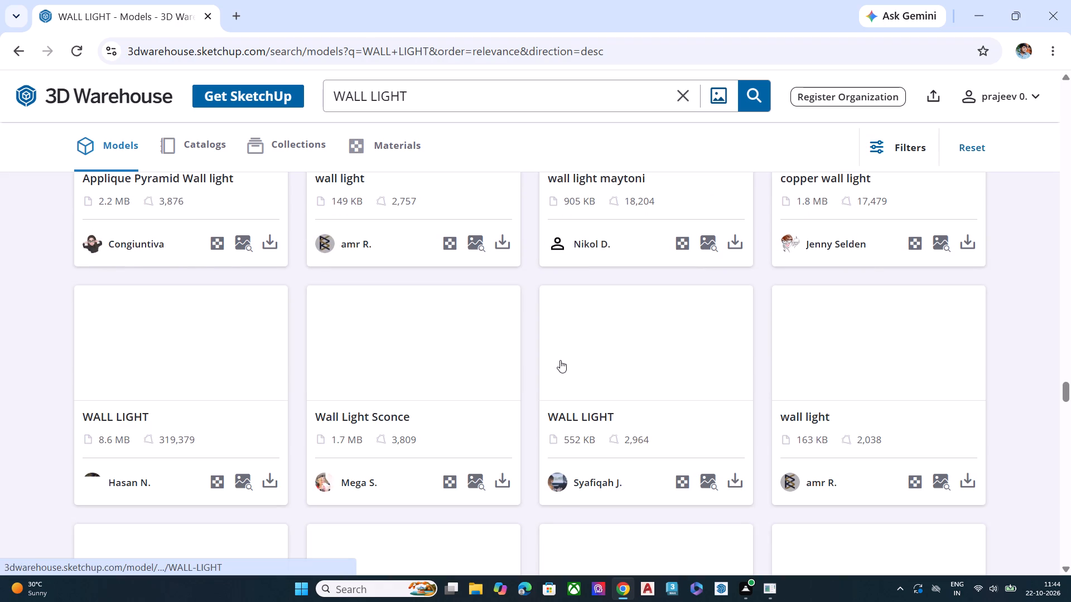
scroll(560, 360, "down", 3)
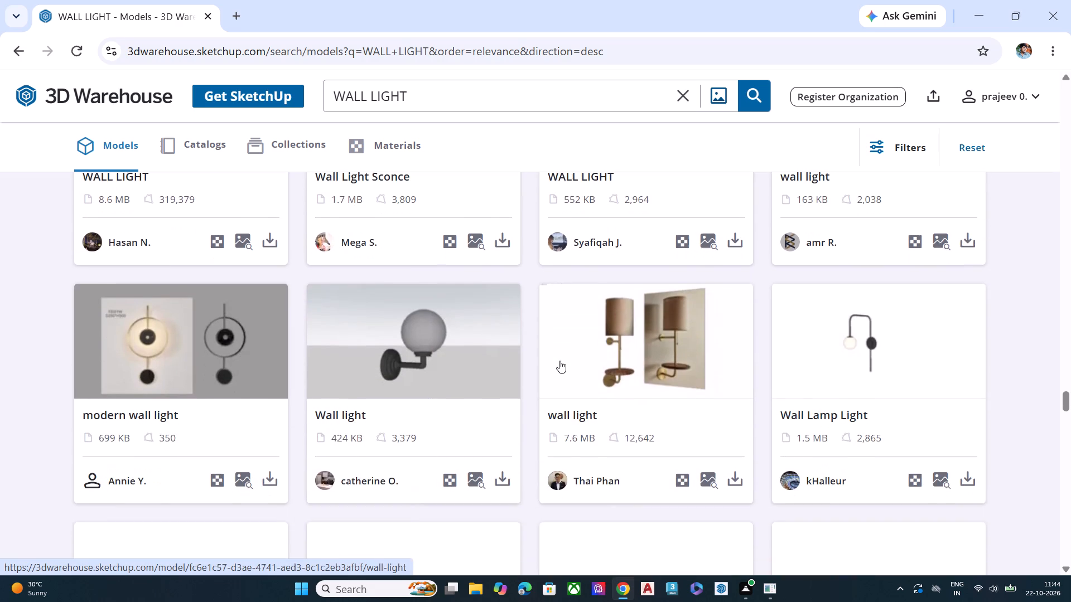
scroll(559, 361, "up", 1)
scroll(559, 361, "down", 3)
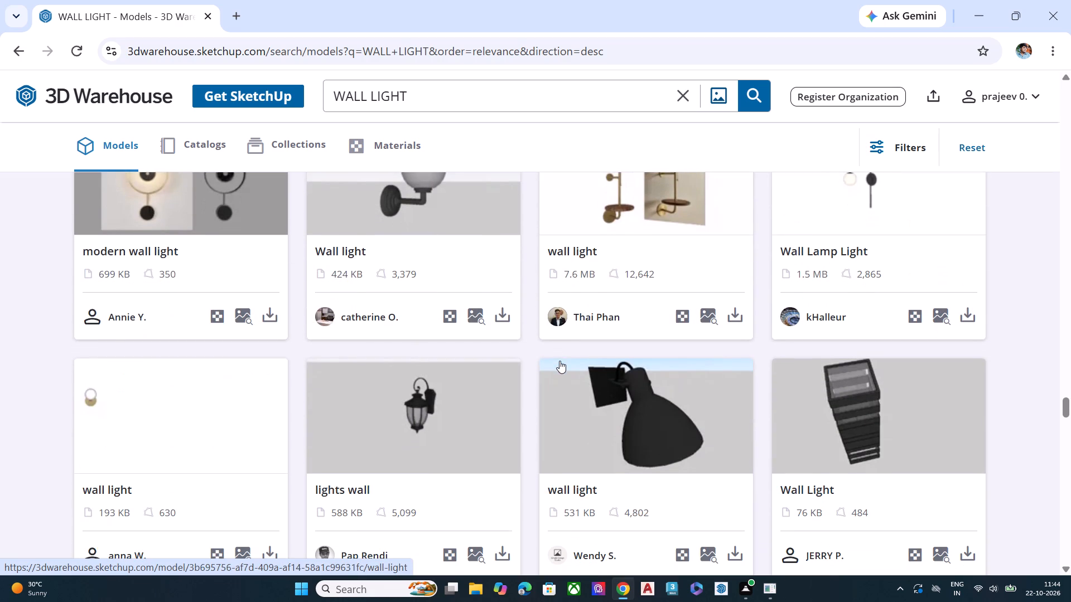
scroll(559, 361, "up", 14)
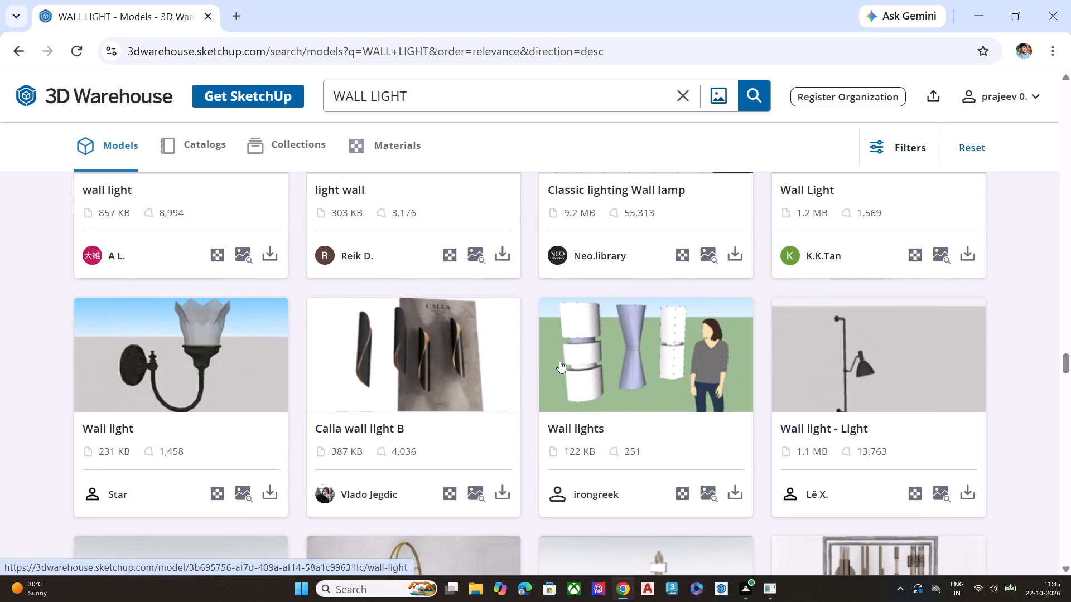
scroll(559, 361, "up", 10)
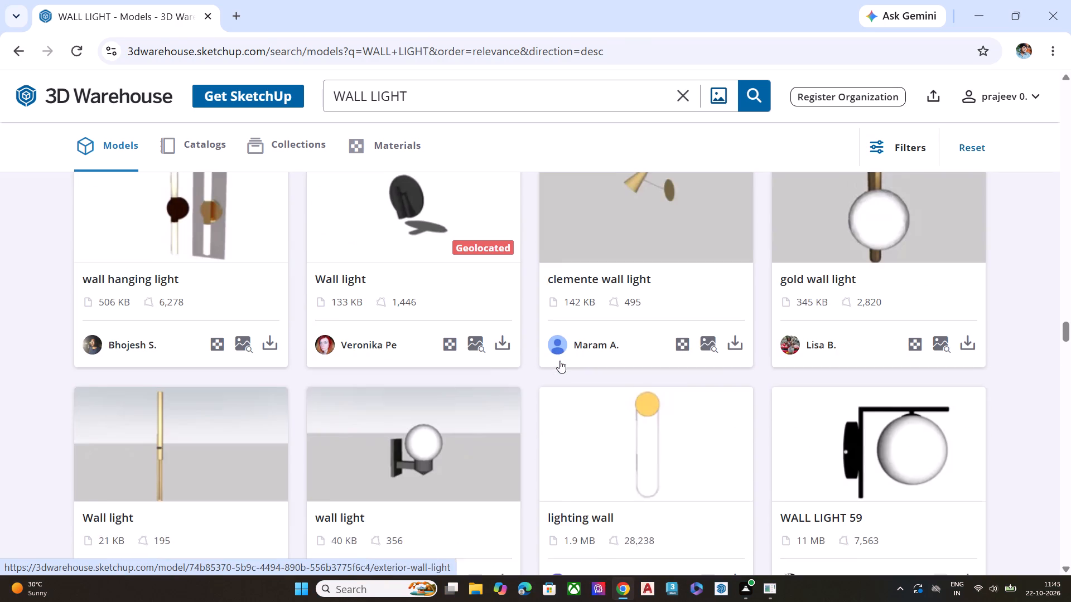
scroll(559, 361, "down", 2)
scroll(559, 361, "up", 1)
scroll(559, 361, "down", 1)
scroll(559, 361, "up", 9)
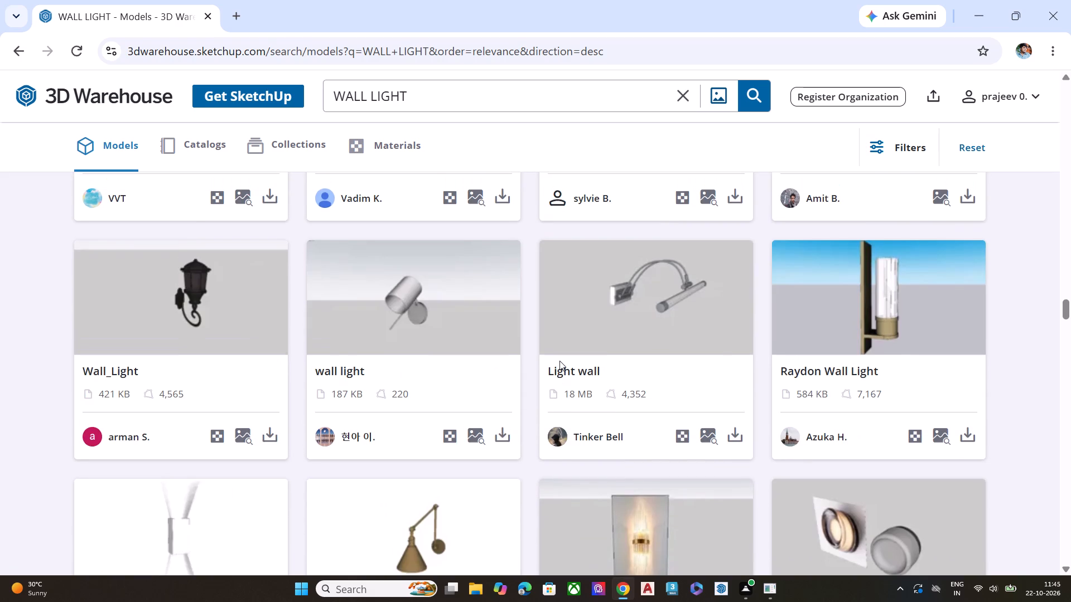
scroll(559, 361, "down", 3)
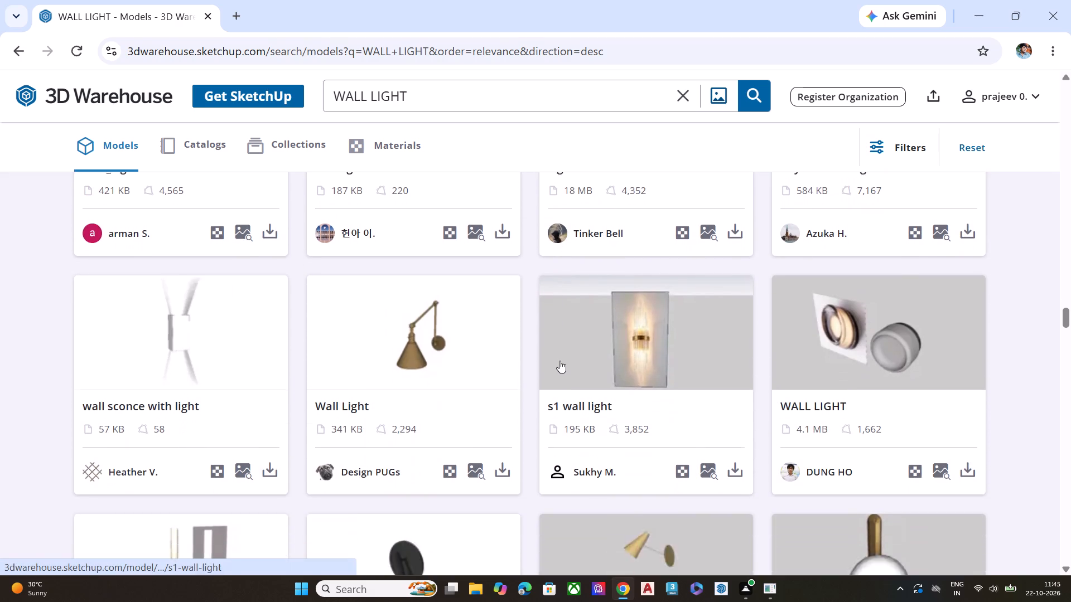
scroll(559, 361, "up", 2)
scroll(662, 462, "down", 2)
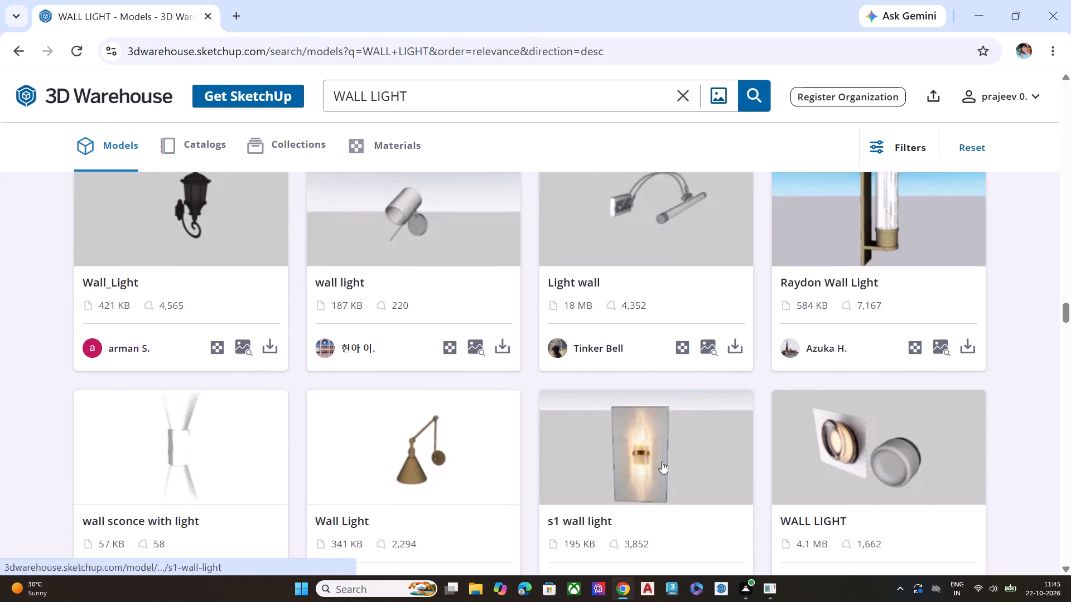
Search for models visually similar to the s1 wall light and look through the matching sconces.
left_click(704, 434)
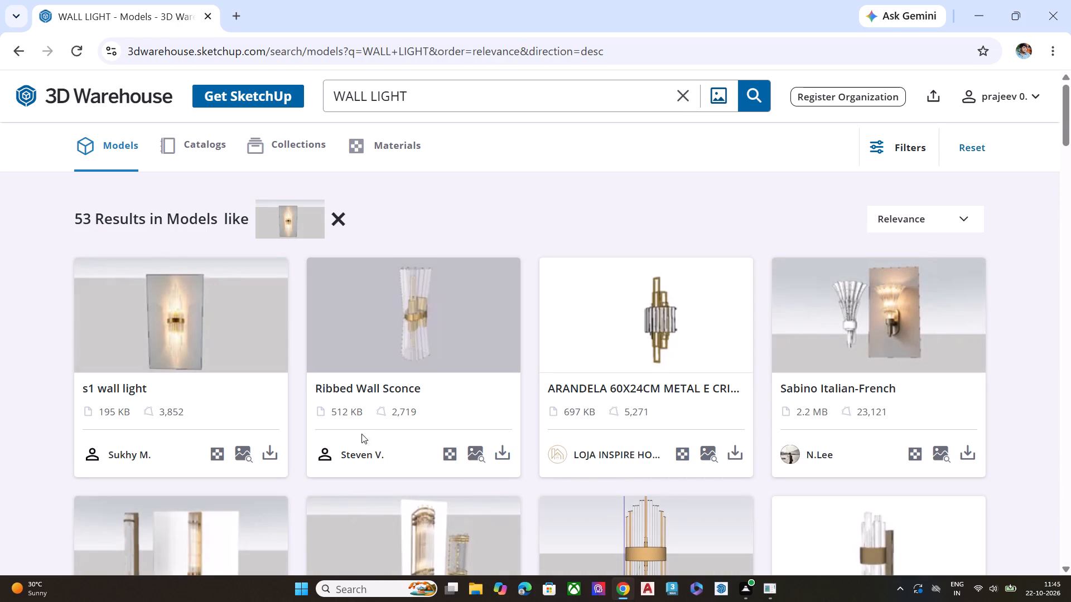
scroll(740, 420, "down", 3)
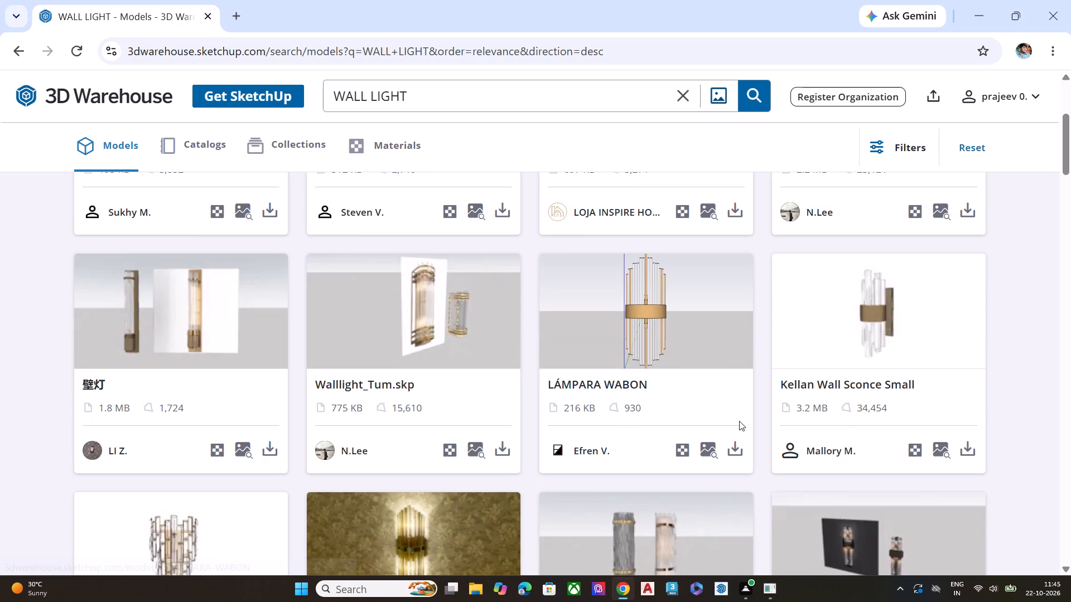
scroll(739, 421, "down", 2)
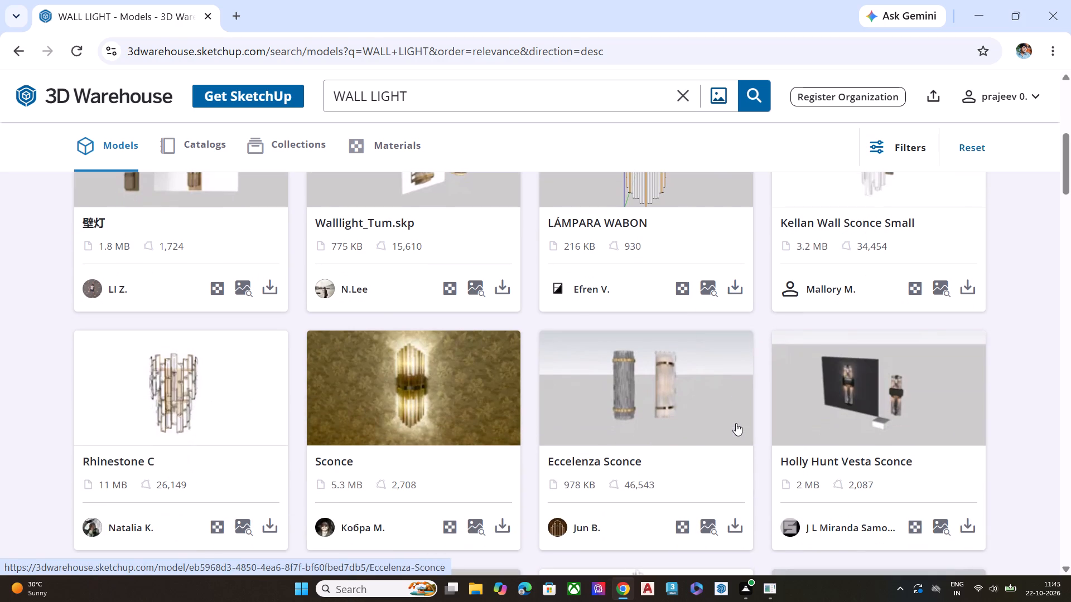
scroll(578, 449, "up", 2)
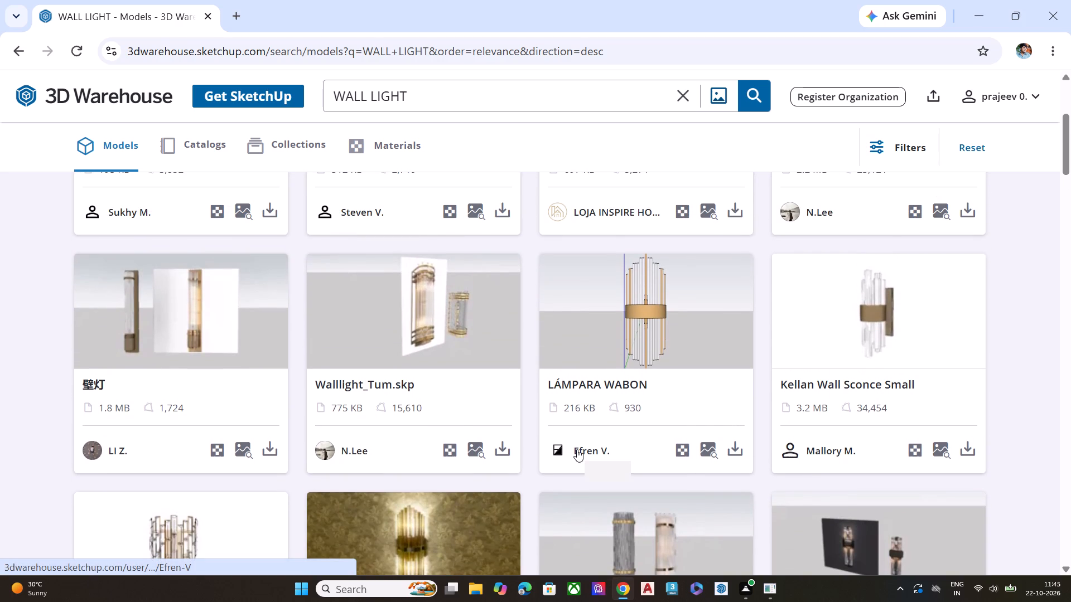
Minimize Google Chrome and return to the TV unit model in SketchUp.
left_click(972, 20)
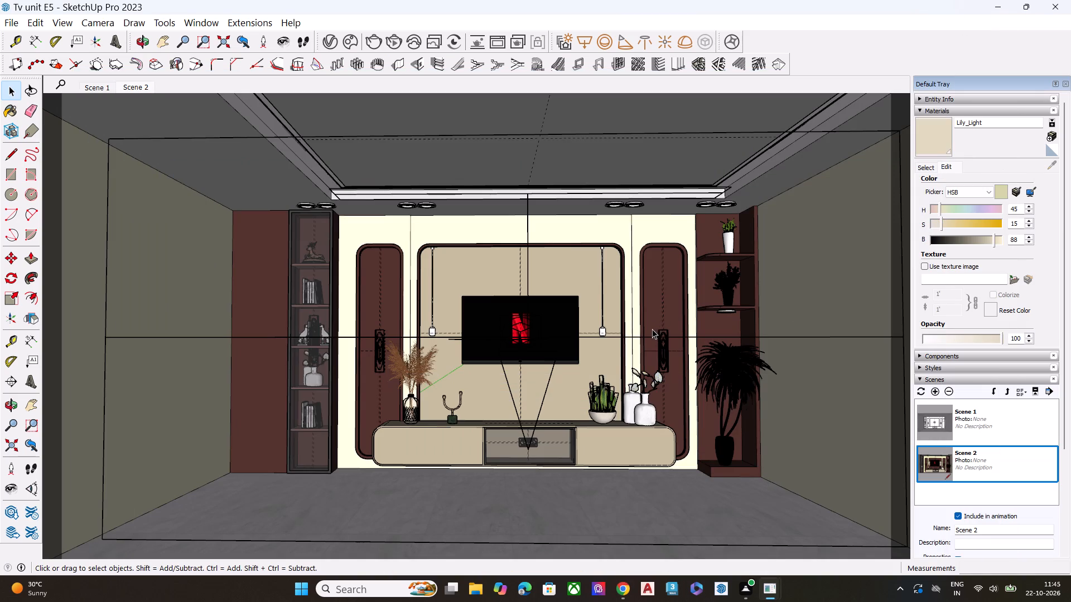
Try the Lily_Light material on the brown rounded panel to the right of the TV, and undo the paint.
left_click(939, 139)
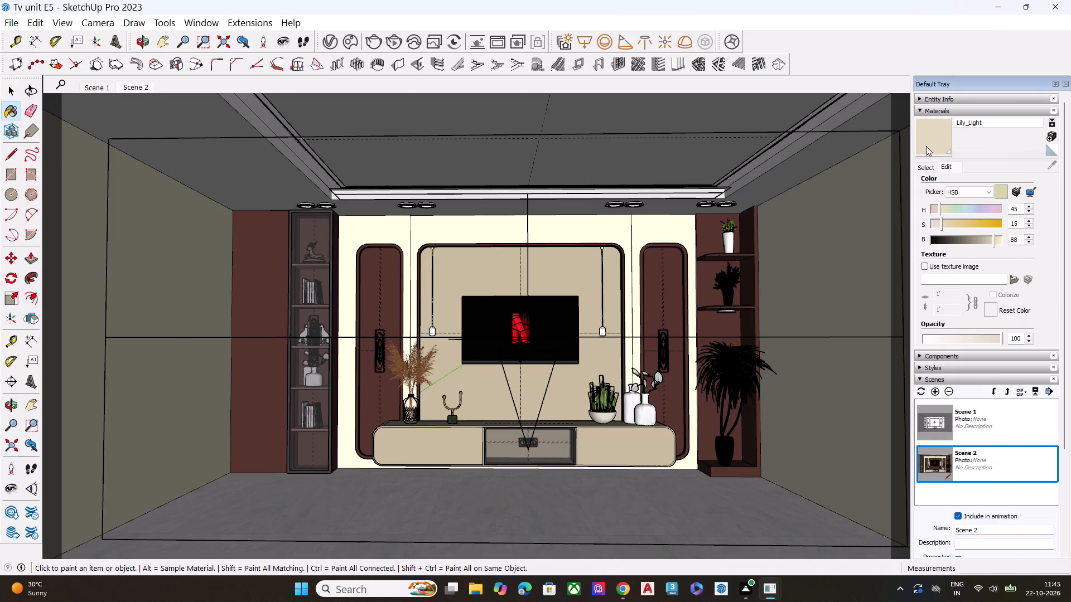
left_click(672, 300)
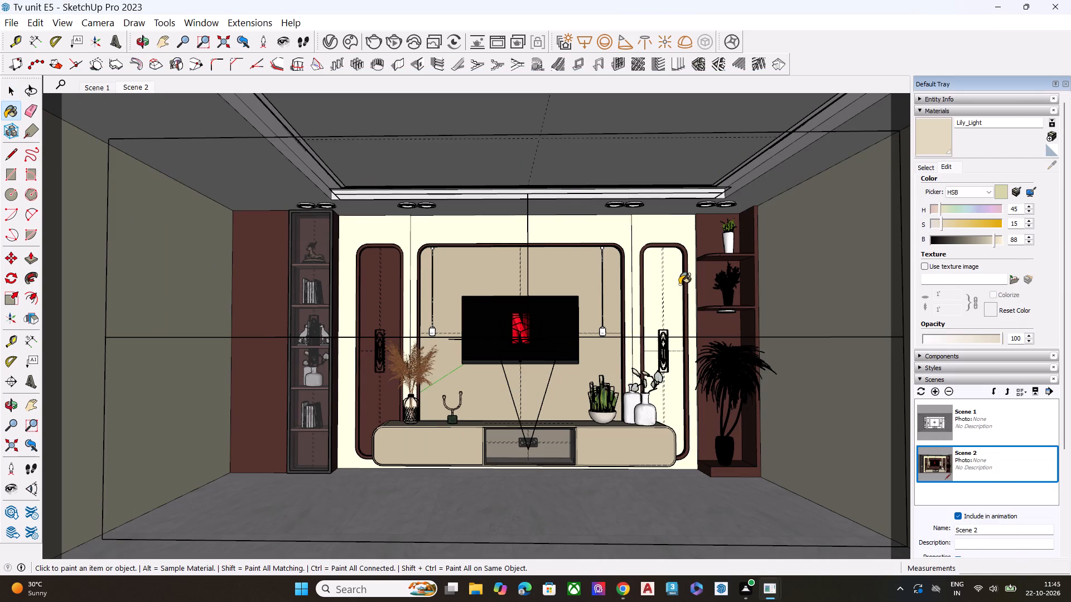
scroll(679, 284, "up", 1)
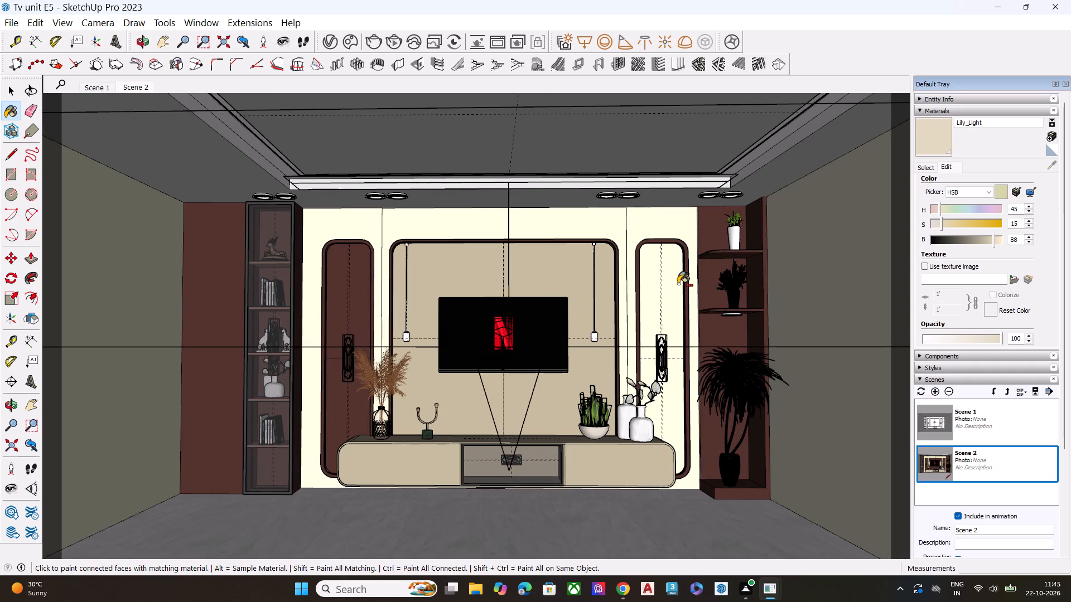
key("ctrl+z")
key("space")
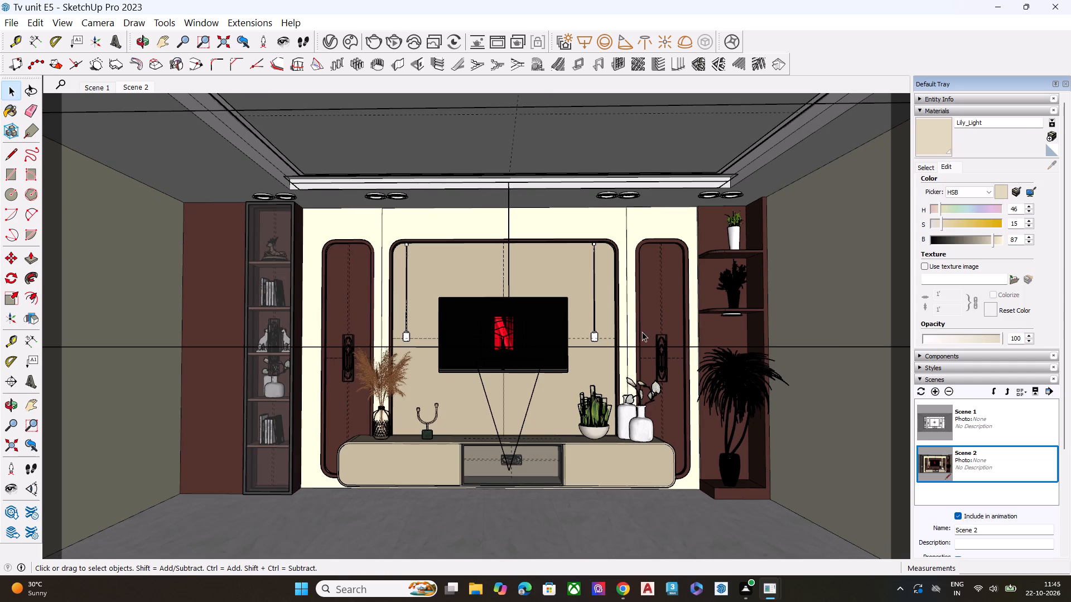
Look through the scene's V-Ray materials and check the preview of Lily_Dark.
middle_click_drag(629, 343, 623, 365)
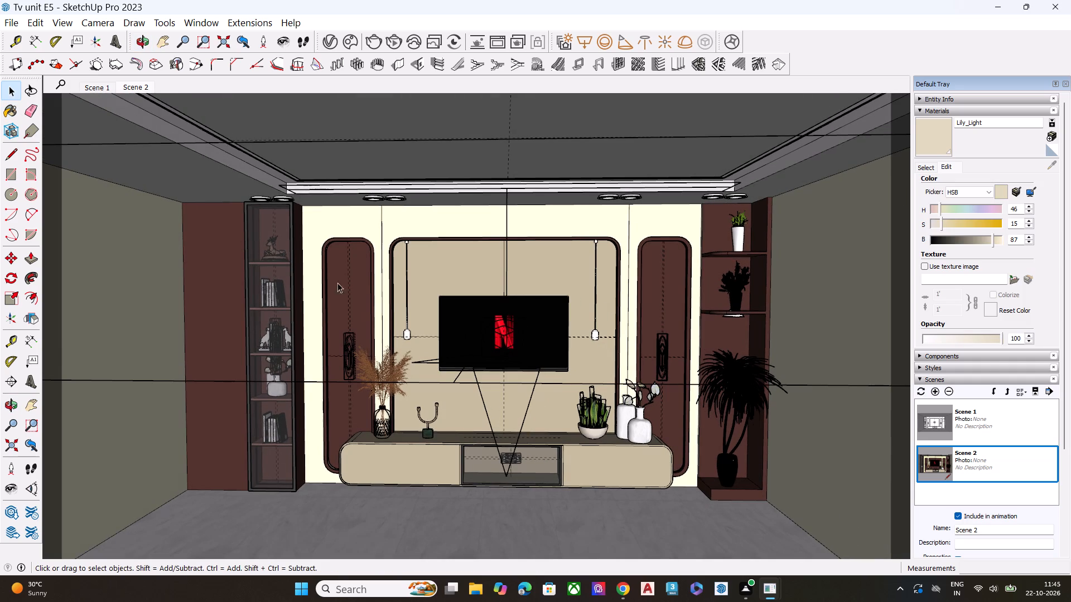
left_click(331, 46)
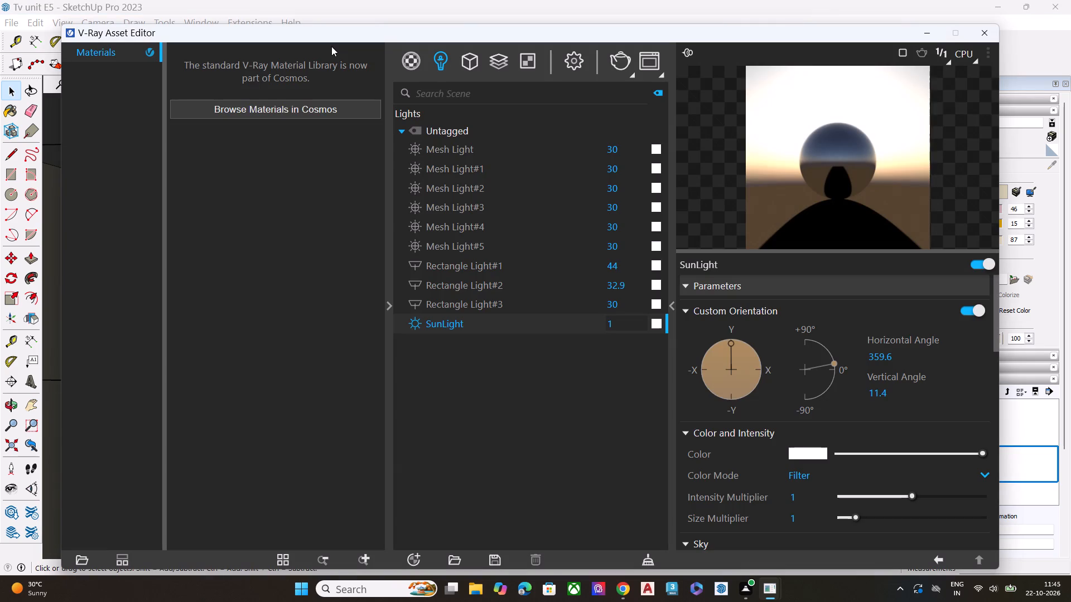
left_click(420, 60)
scroll(426, 363, "down", 7)
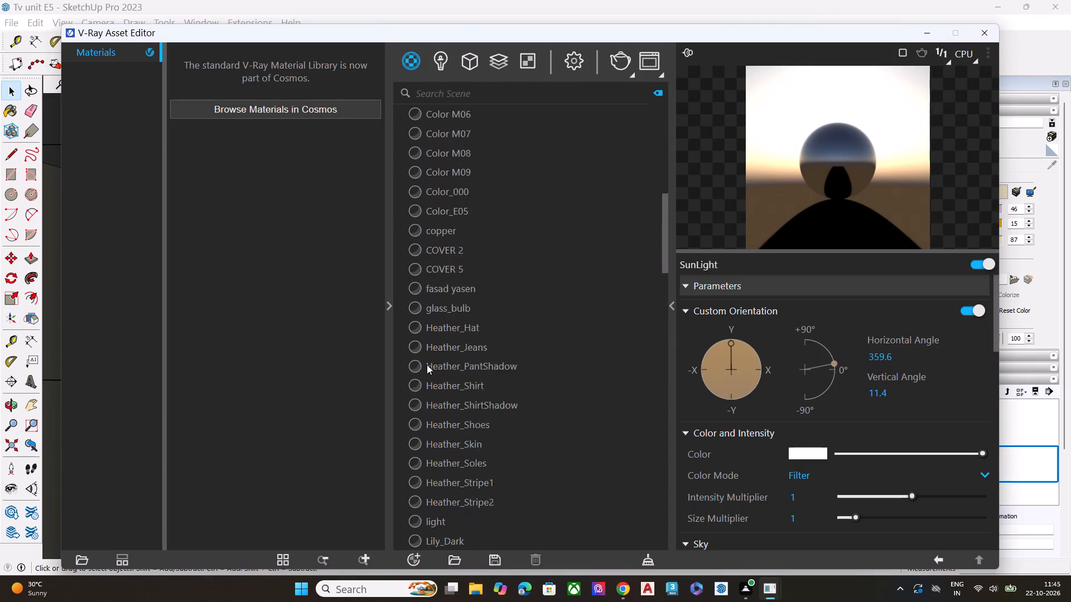
scroll(439, 358, "down", 5)
scroll(467, 312, "up", 2)
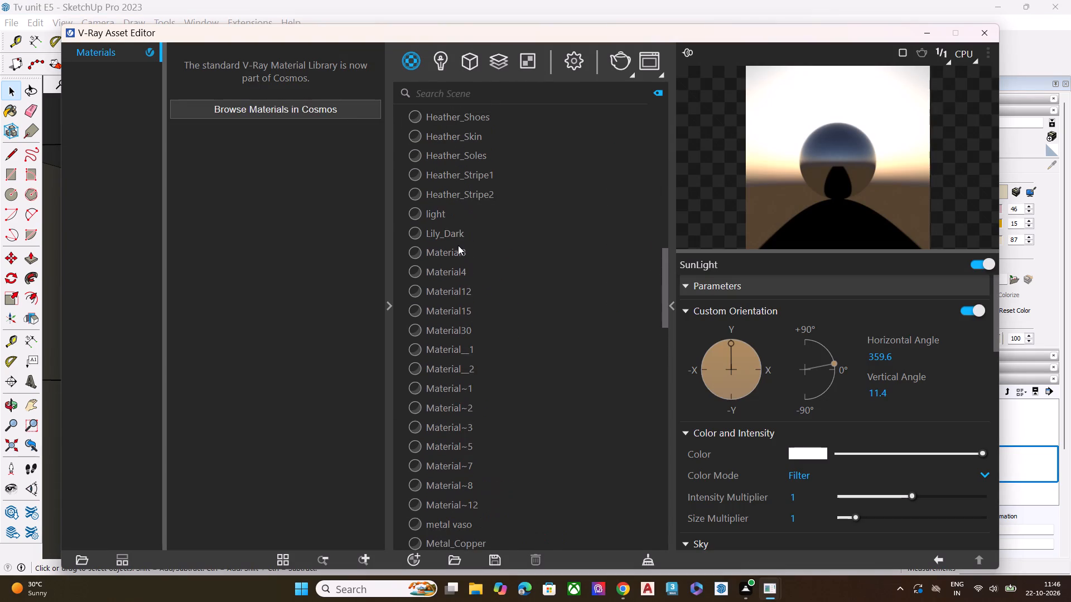
left_click(454, 236)
scroll(455, 313, "down", 3)
scroll(455, 316, "up", 1)
scroll(455, 316, "down", 2)
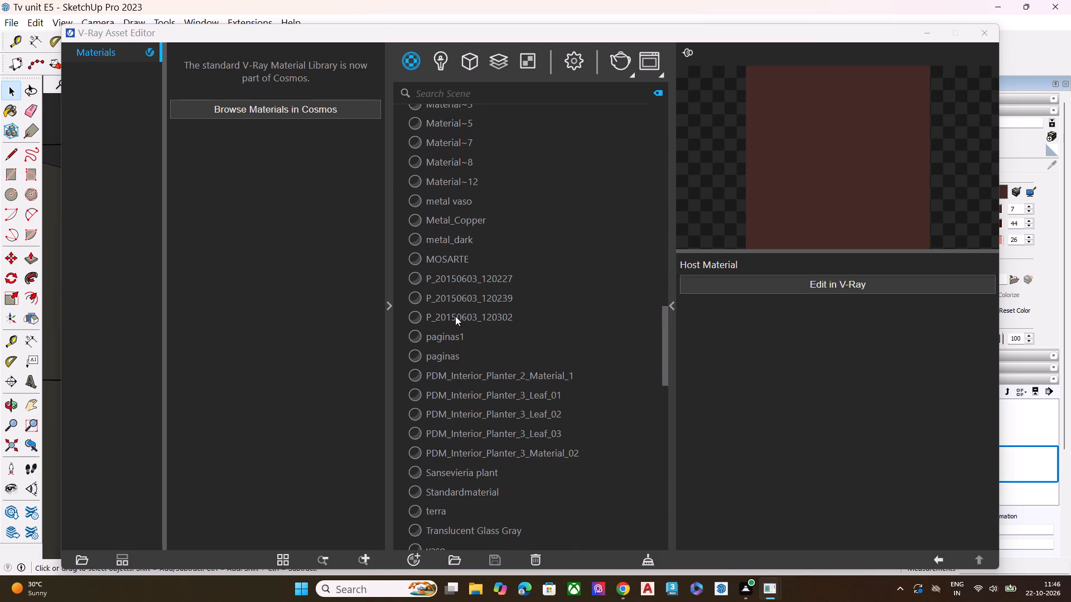
scroll(456, 316, "down", 19)
scroll(456, 316, "up", 5)
scroll(456, 316, "down", 1)
scroll(456, 316, "up", 13)
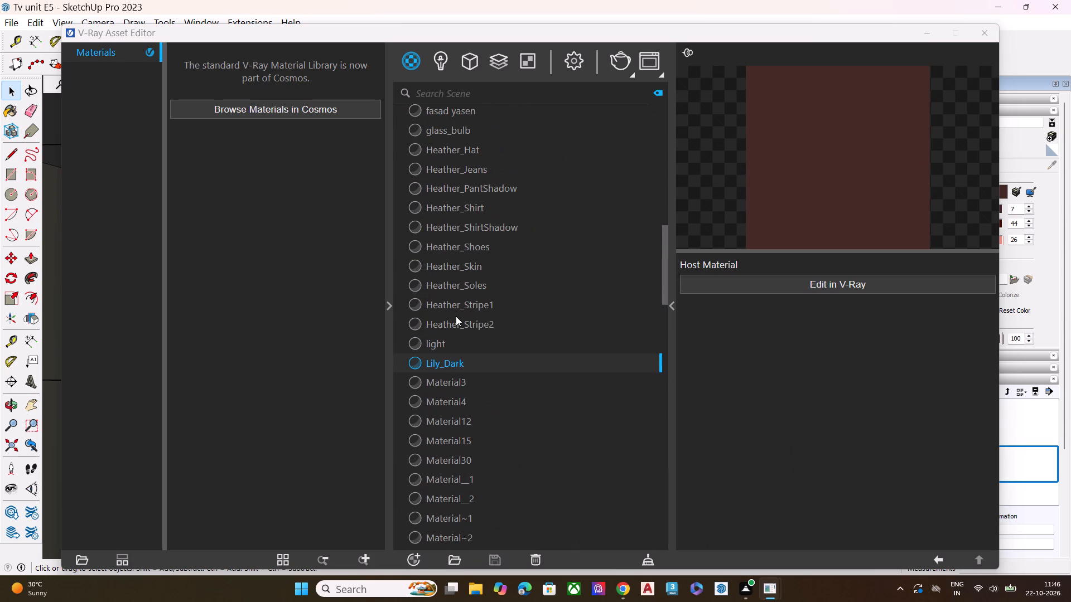
scroll(456, 316, "up", 5)
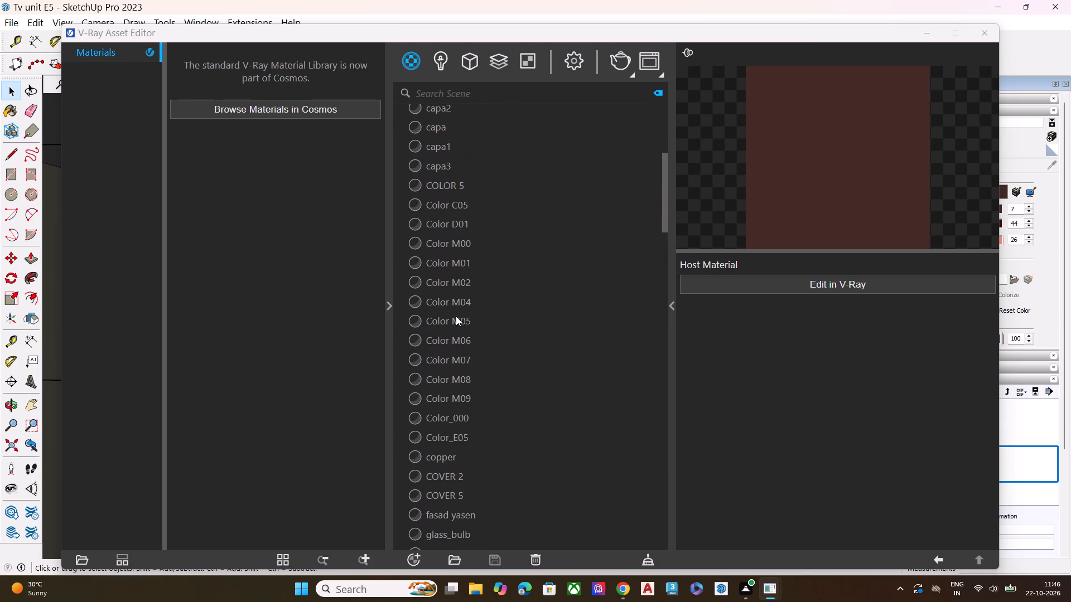
scroll(456, 316, "down", 1)
scroll(456, 316, "up", 5)
scroll(456, 316, "down", 2)
scroll(456, 316, "up", 2)
scroll(456, 316, "down", 1)
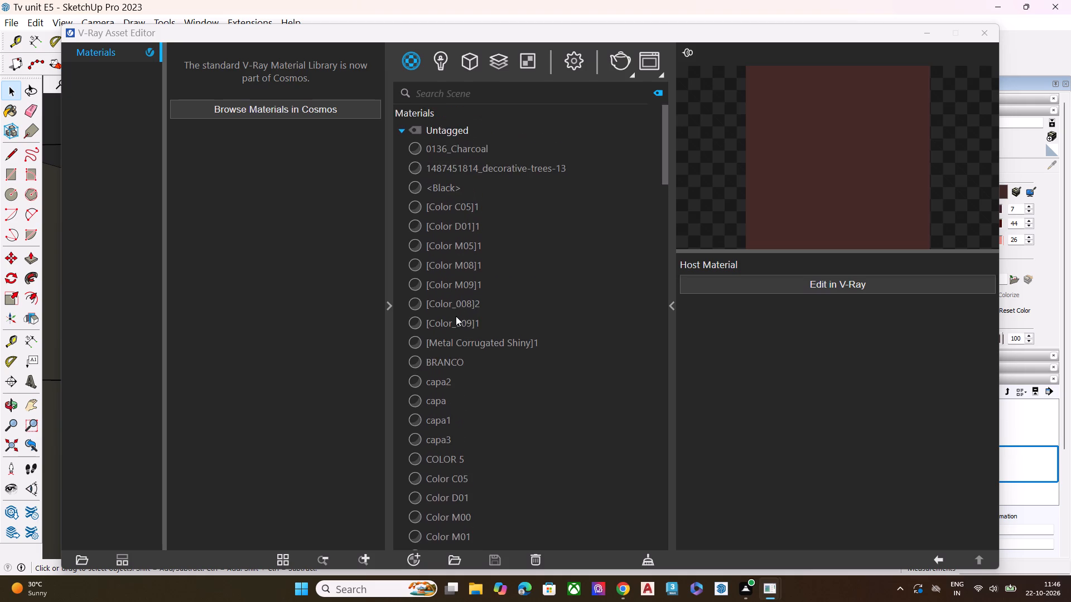
scroll(456, 316, "down", 2)
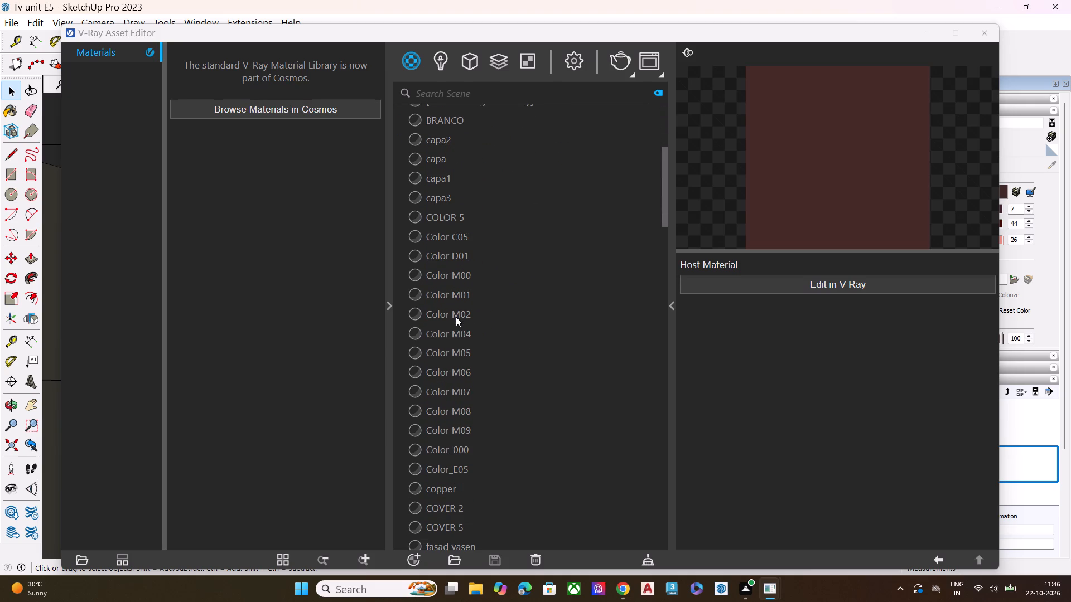
scroll(456, 317, "down", 6)
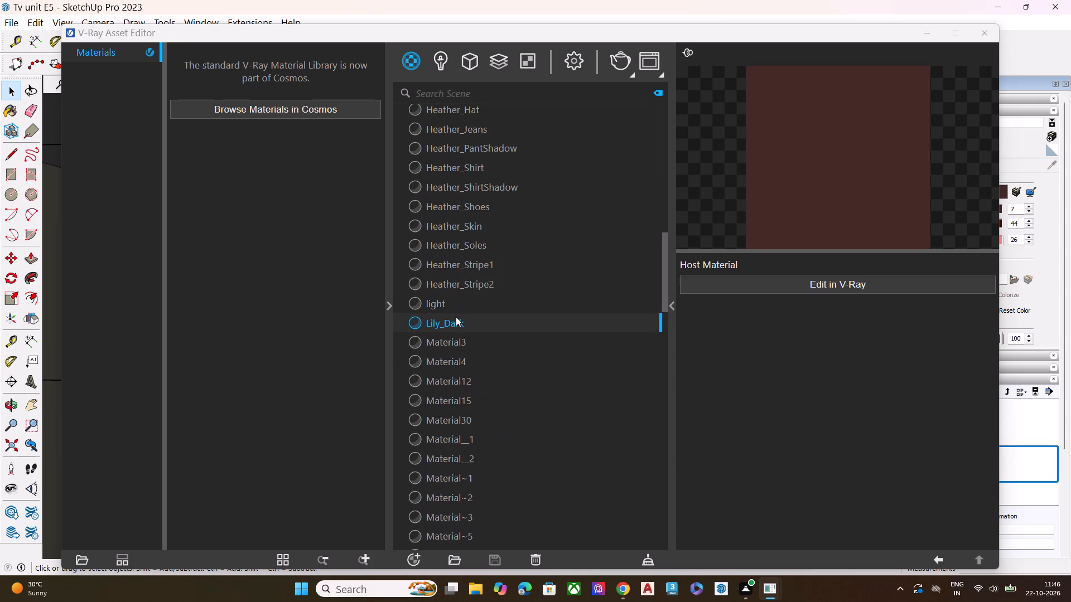
left_click(456, 317)
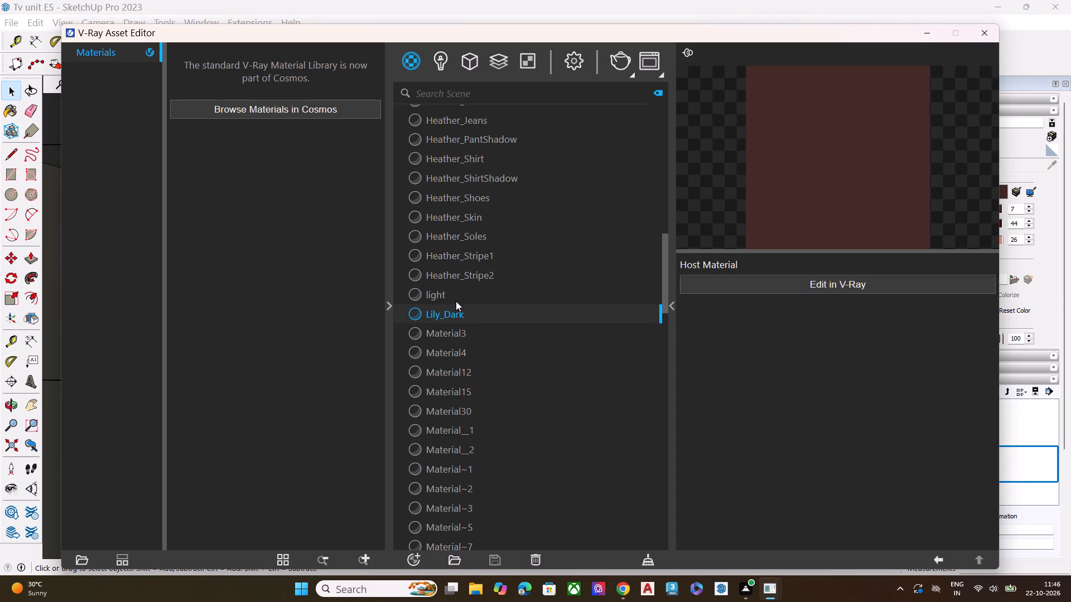
Preview the light, Lily_Dark#1 and Lily_Light V-Ray materials, leave Lily_Light selected and return to the model.
left_click(461, 295)
scroll(443, 350, "down", 3)
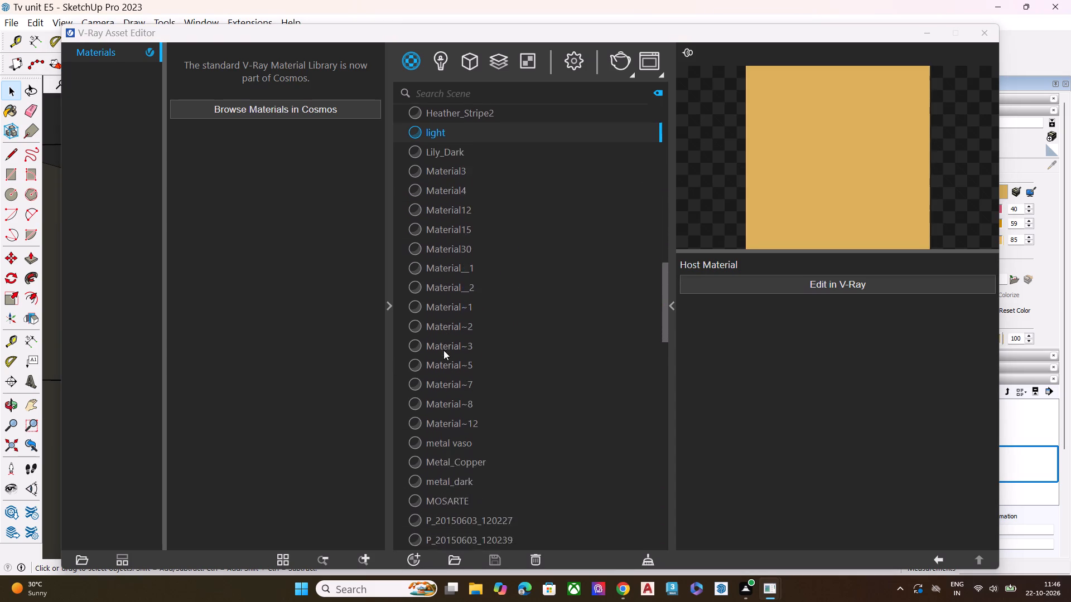
scroll(443, 350, "down", 7)
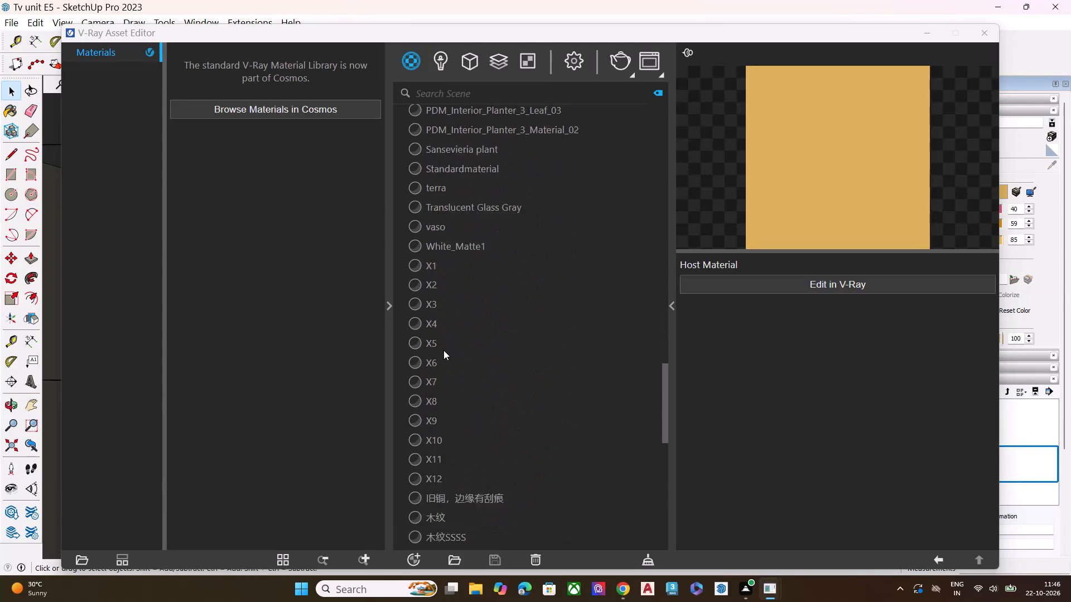
scroll(443, 350, "down", 5)
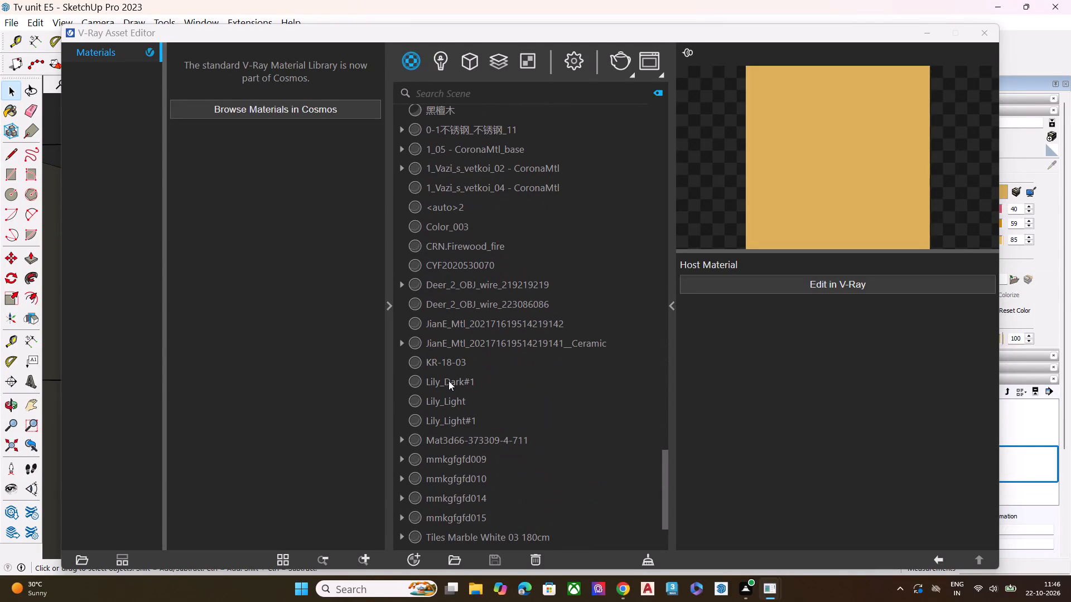
left_click(449, 382)
left_click(455, 399)
left_click(455, 414)
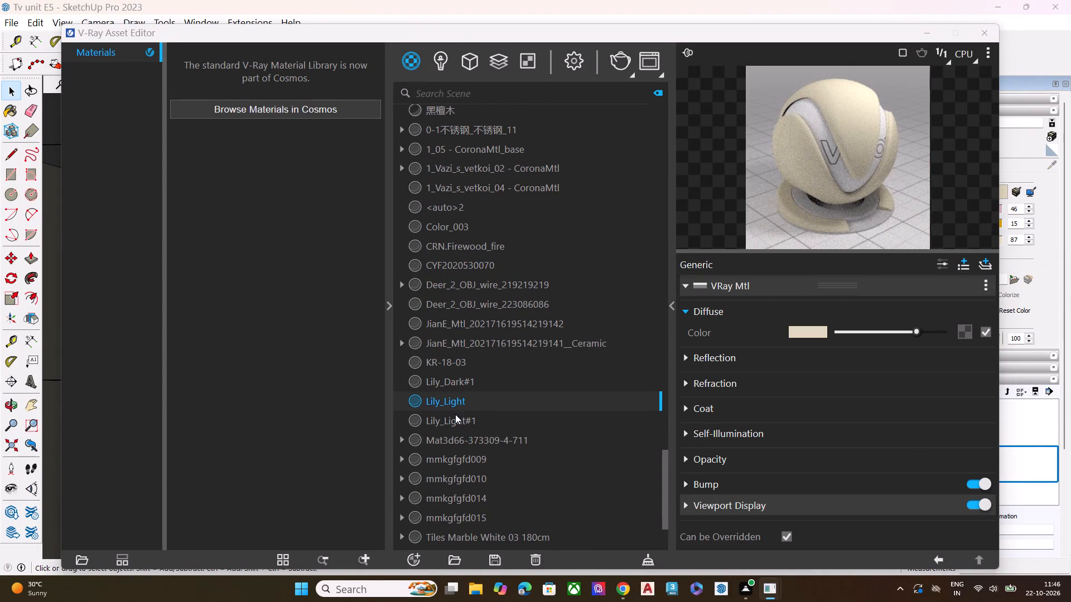
left_click(454, 401)
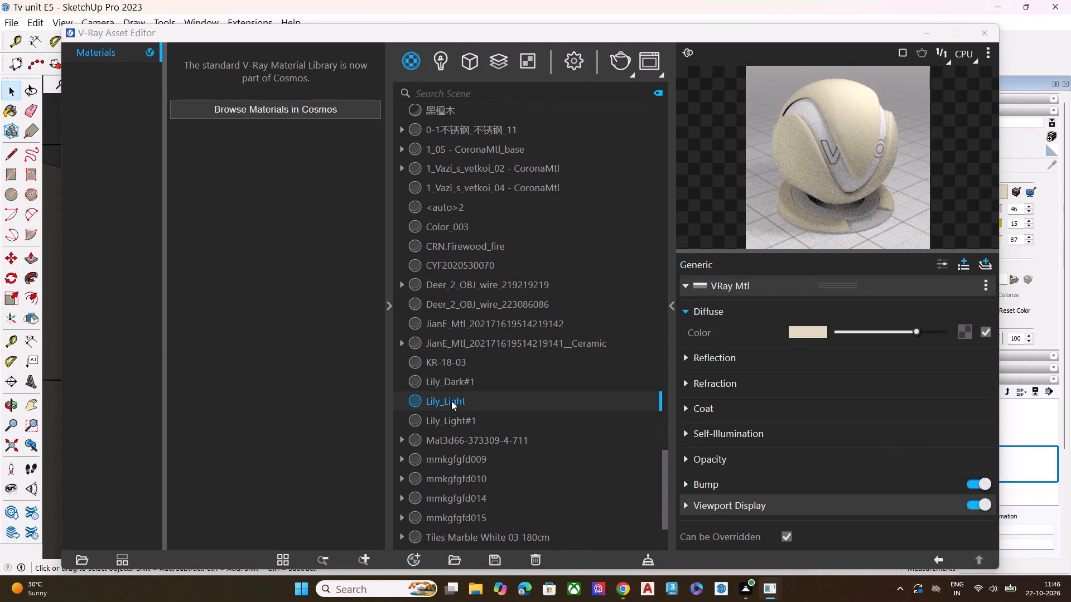
left_click(449, 399)
left_click(929, 37)
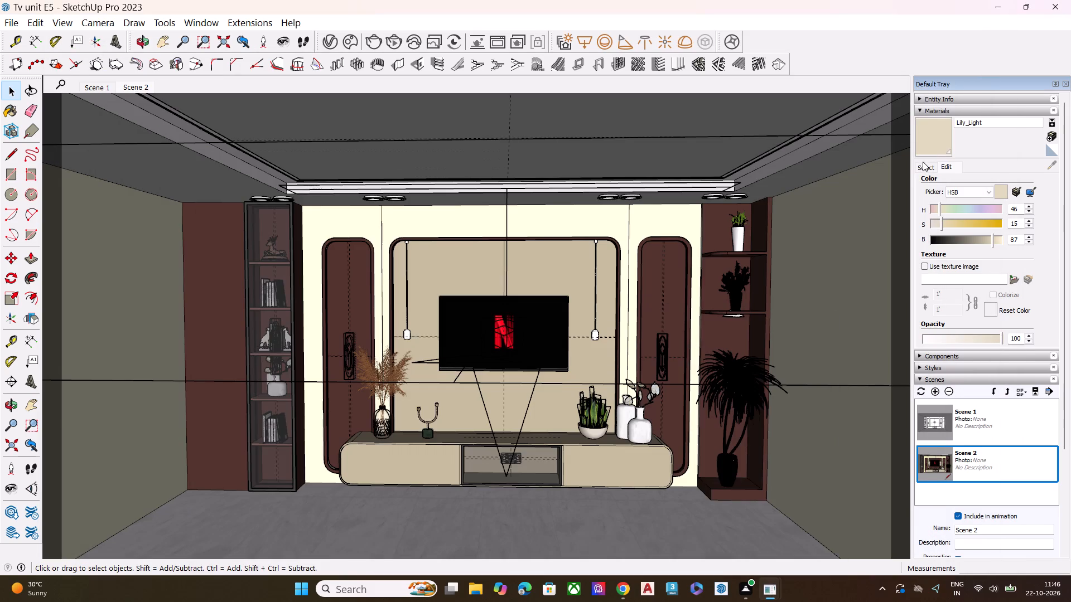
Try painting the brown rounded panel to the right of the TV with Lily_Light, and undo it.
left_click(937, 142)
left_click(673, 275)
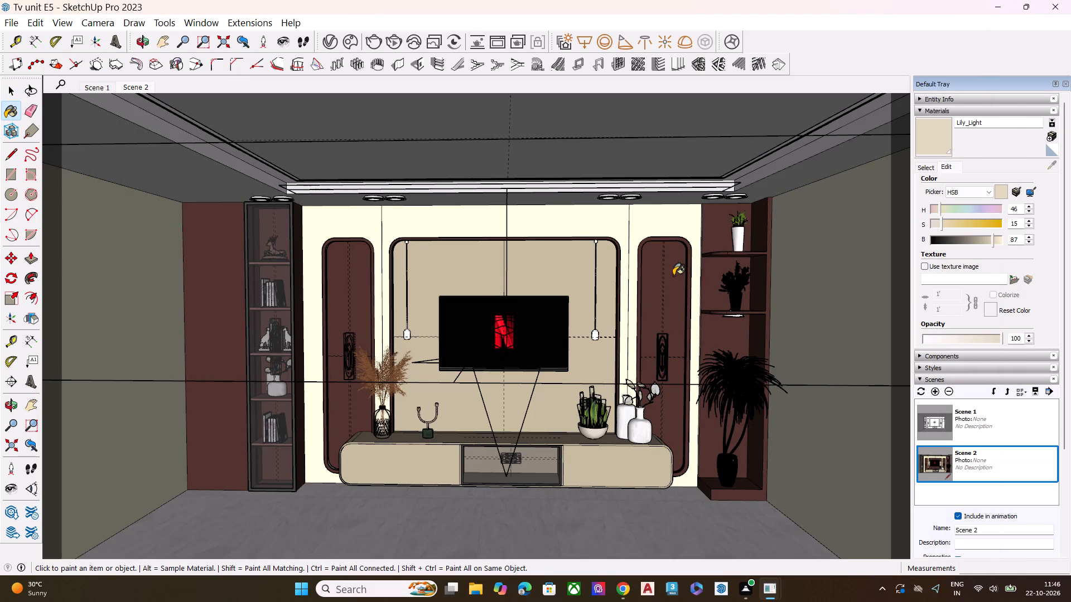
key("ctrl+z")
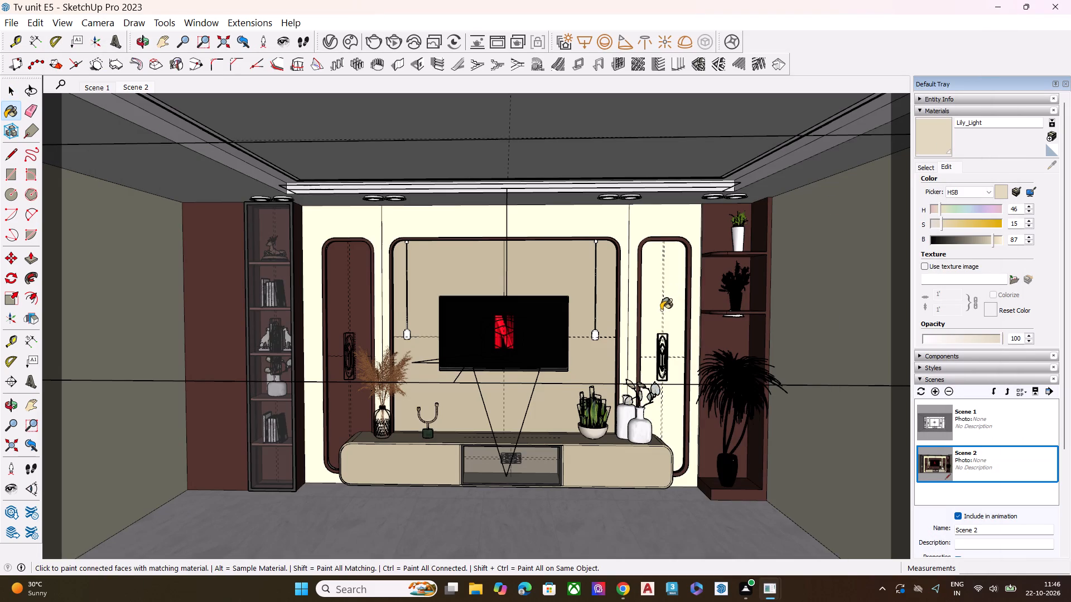
Compare the V-Ray previews of Lily_Light#1, Lily_Light and Lily_Dark#1.
left_click(331, 47)
left_click(475, 421)
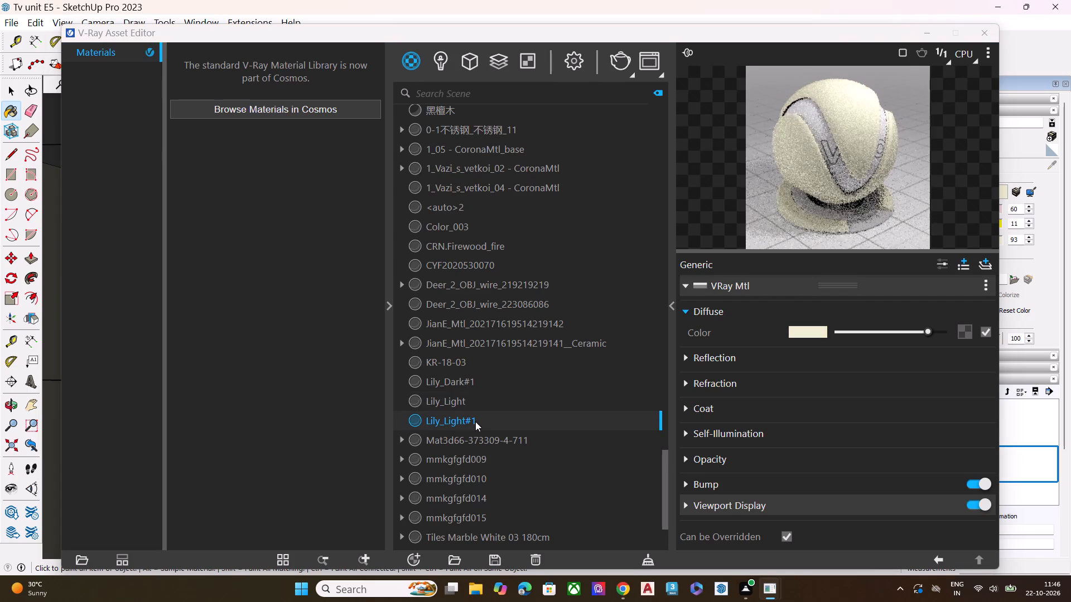
left_click(473, 399)
left_click(480, 384)
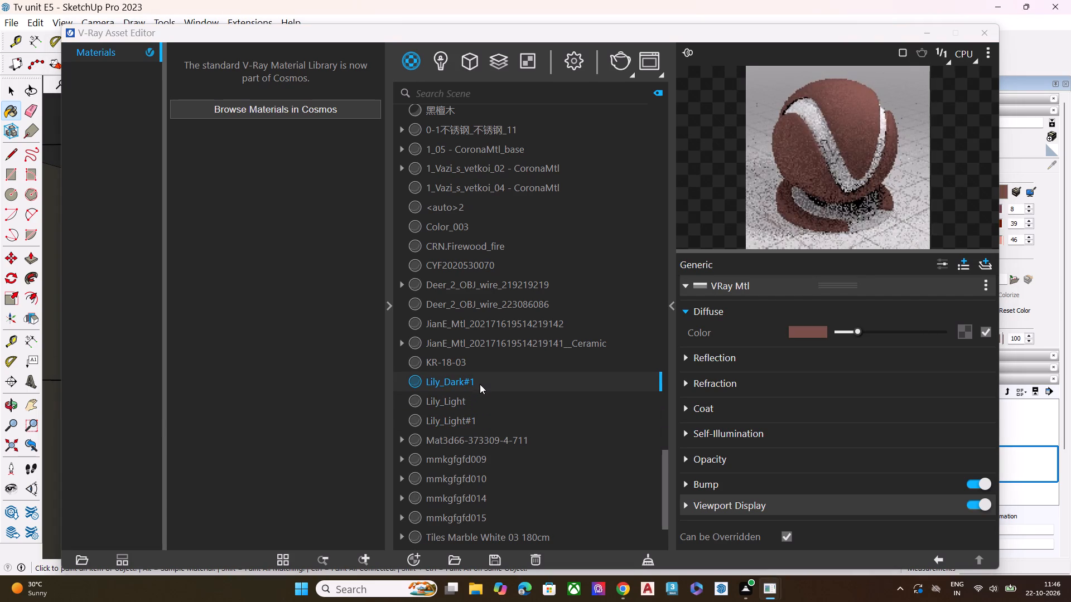
left_click(478, 396)
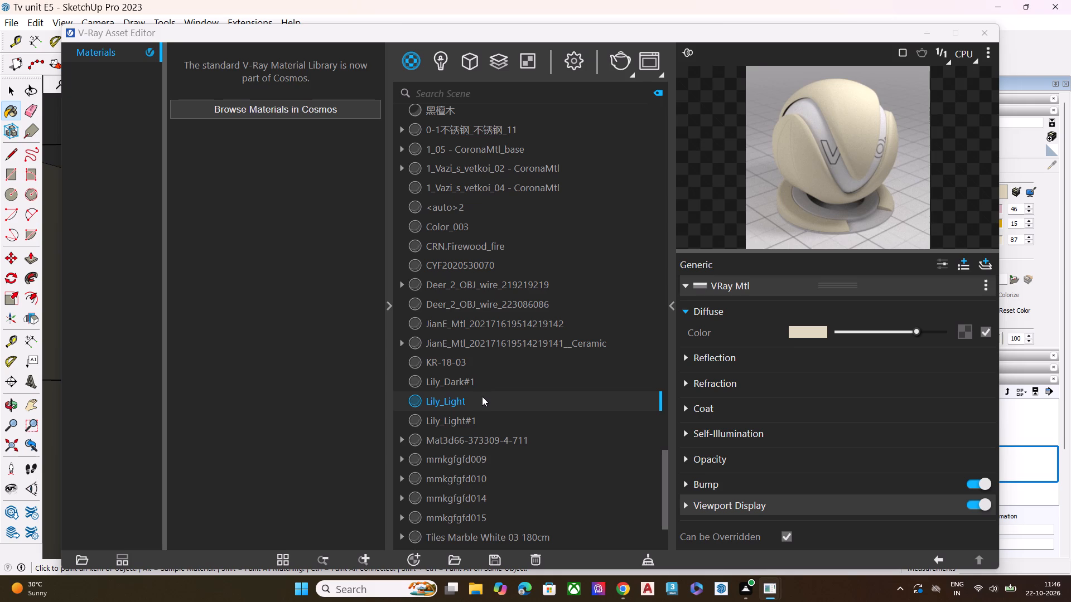
left_click(468, 414)
Darken the Lily_Light material's V-Ray diffuse color to a brightness of about 76 and return to the model.
left_click(470, 405)
left_click_drag(914, 327, 929, 329)
left_click(916, 333)
left_click_drag(923, 333, 926, 333)
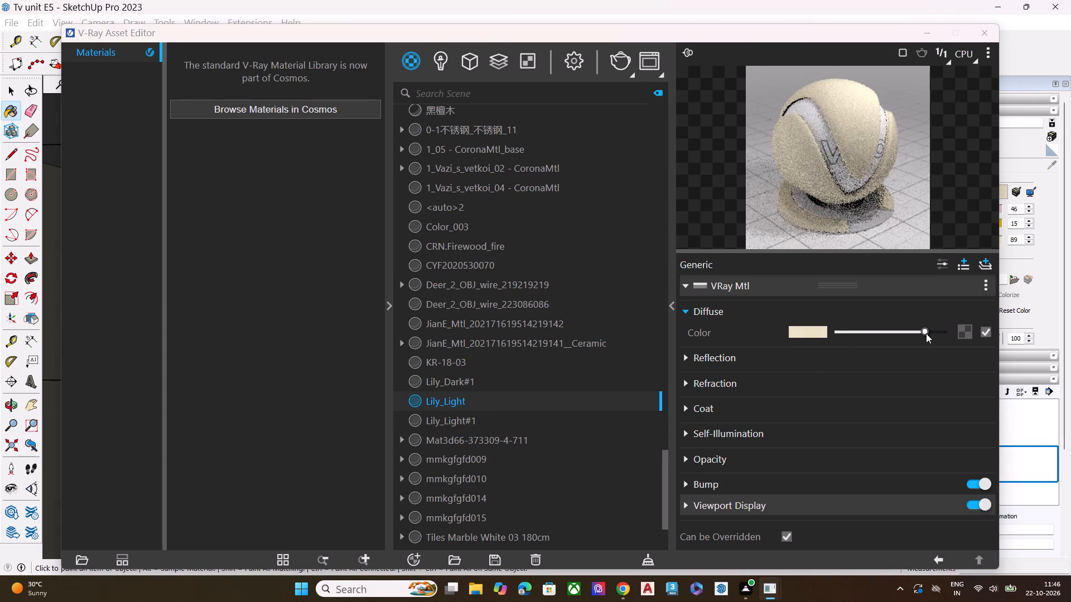
left_click_drag(926, 333, 903, 340)
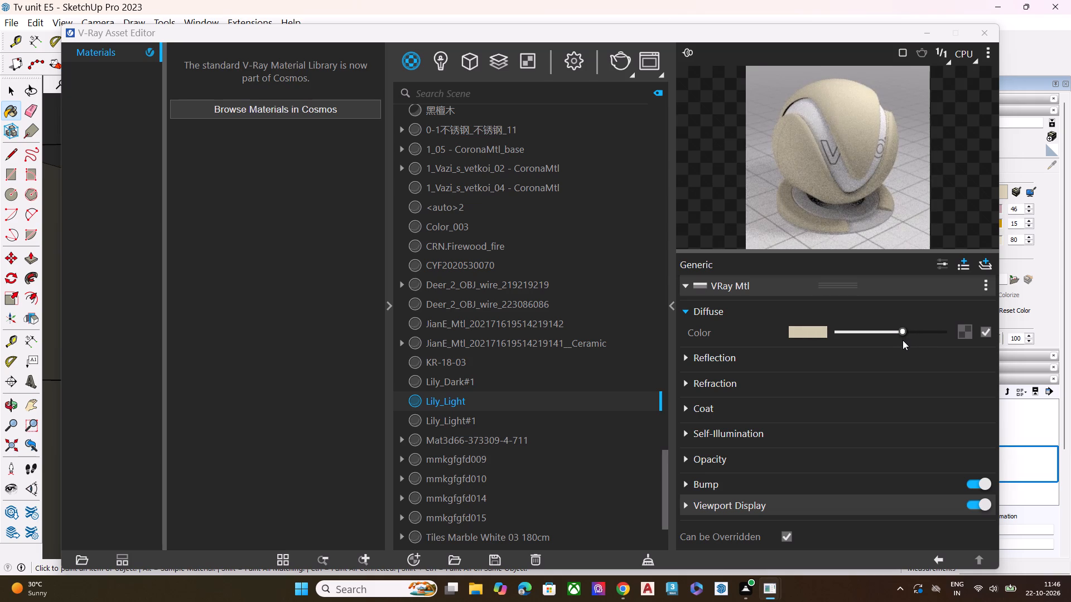
left_click_drag(903, 340, 896, 343)
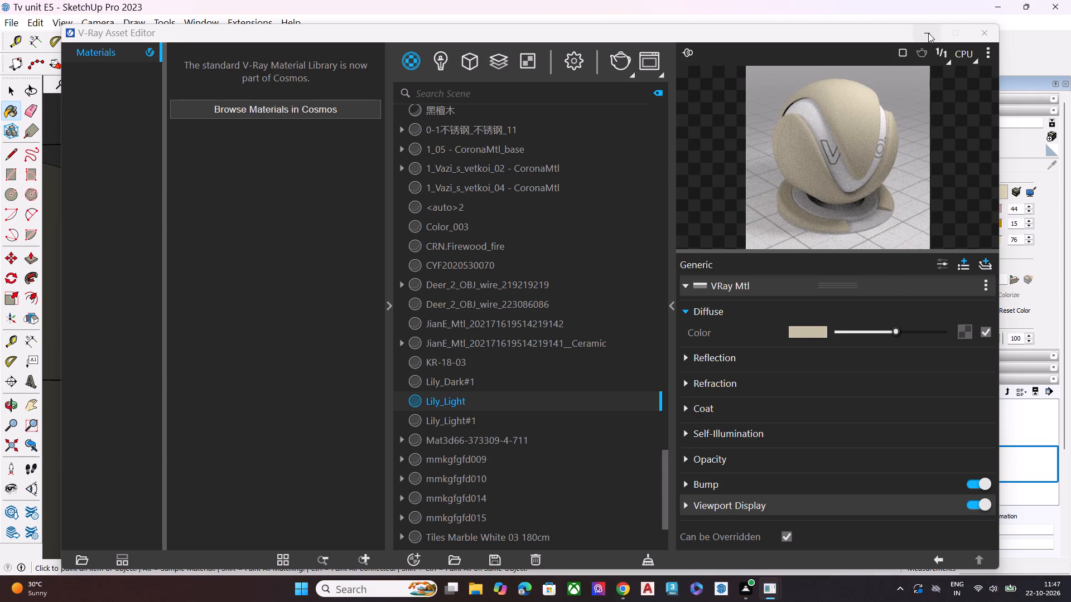
left_click(928, 32)
left_click(927, 32)
left_click(984, 35)
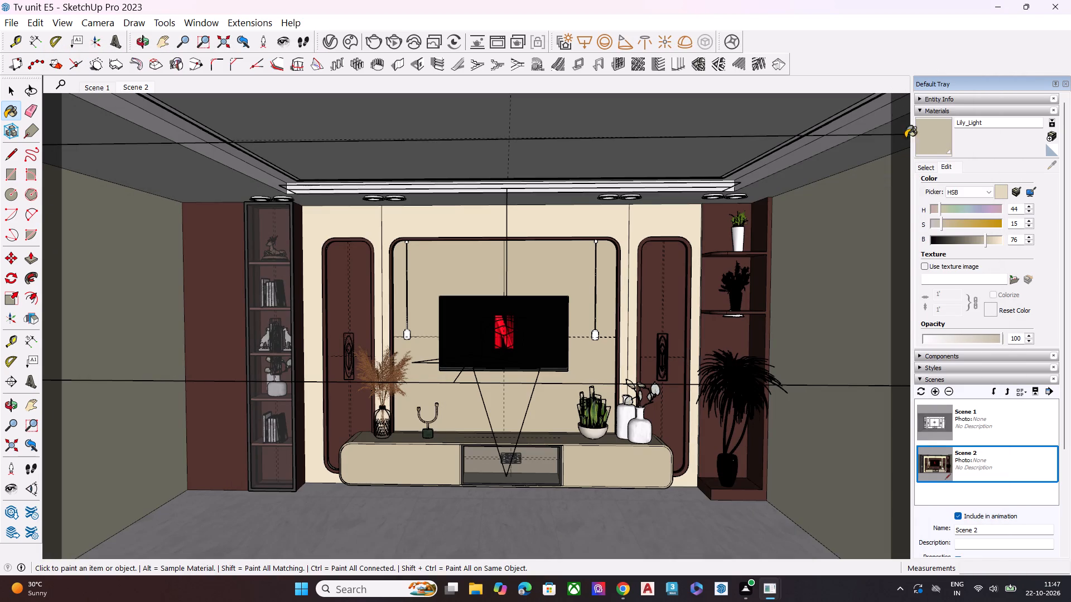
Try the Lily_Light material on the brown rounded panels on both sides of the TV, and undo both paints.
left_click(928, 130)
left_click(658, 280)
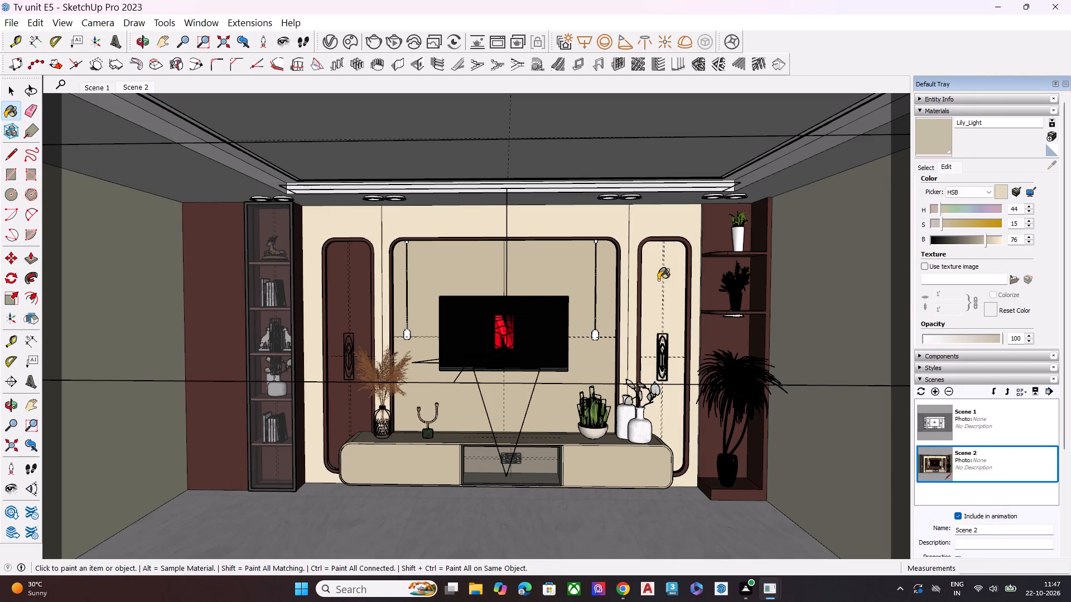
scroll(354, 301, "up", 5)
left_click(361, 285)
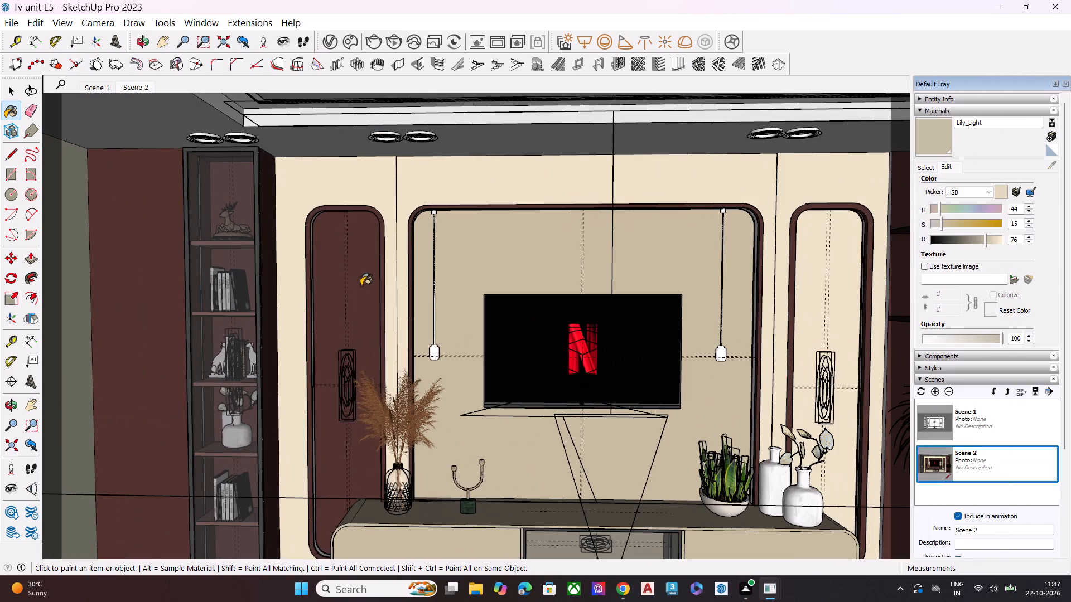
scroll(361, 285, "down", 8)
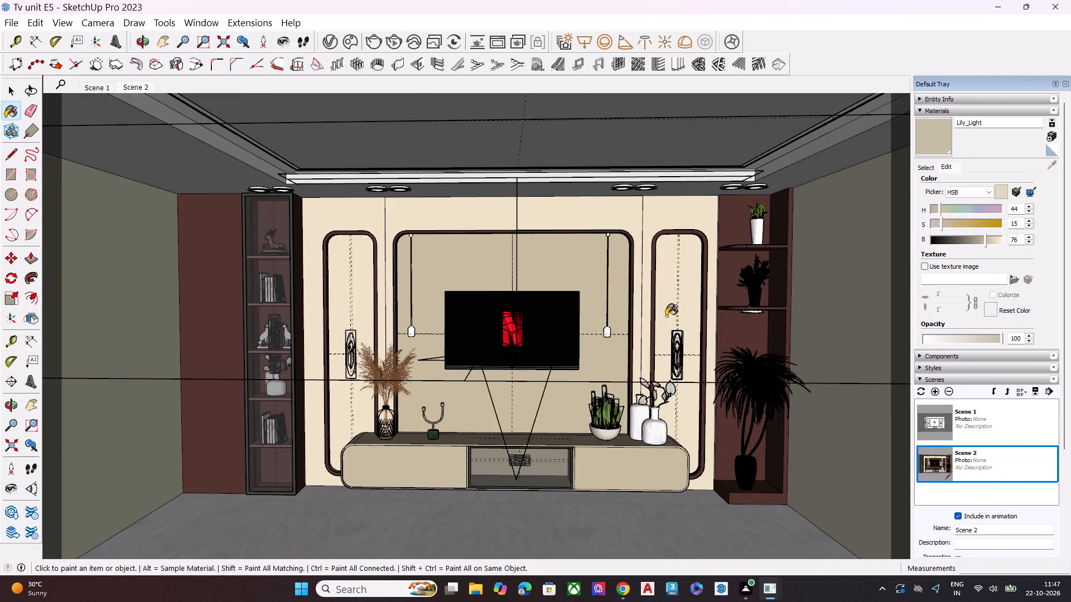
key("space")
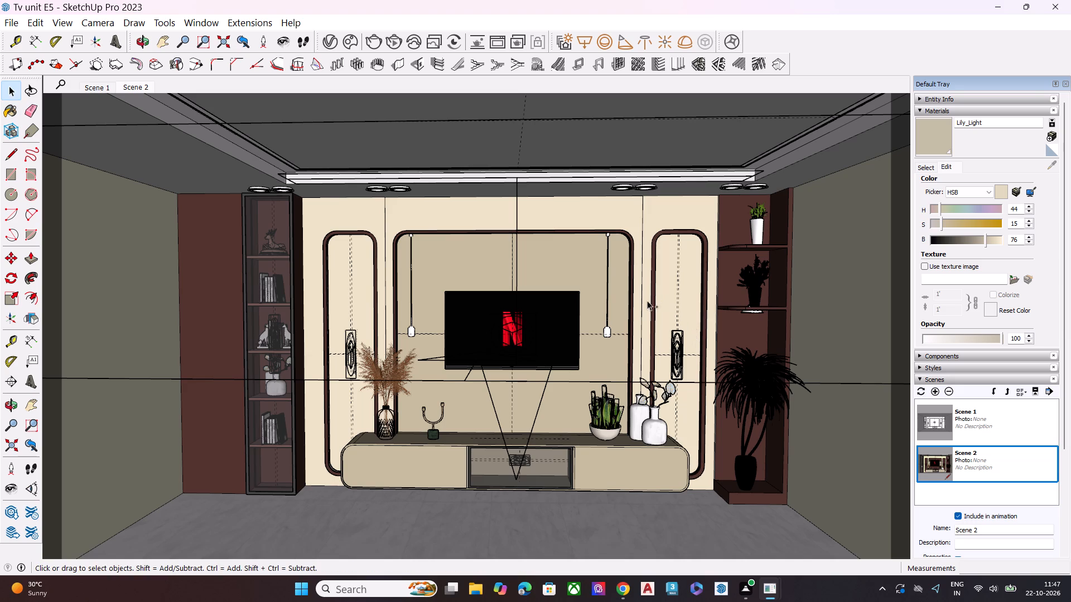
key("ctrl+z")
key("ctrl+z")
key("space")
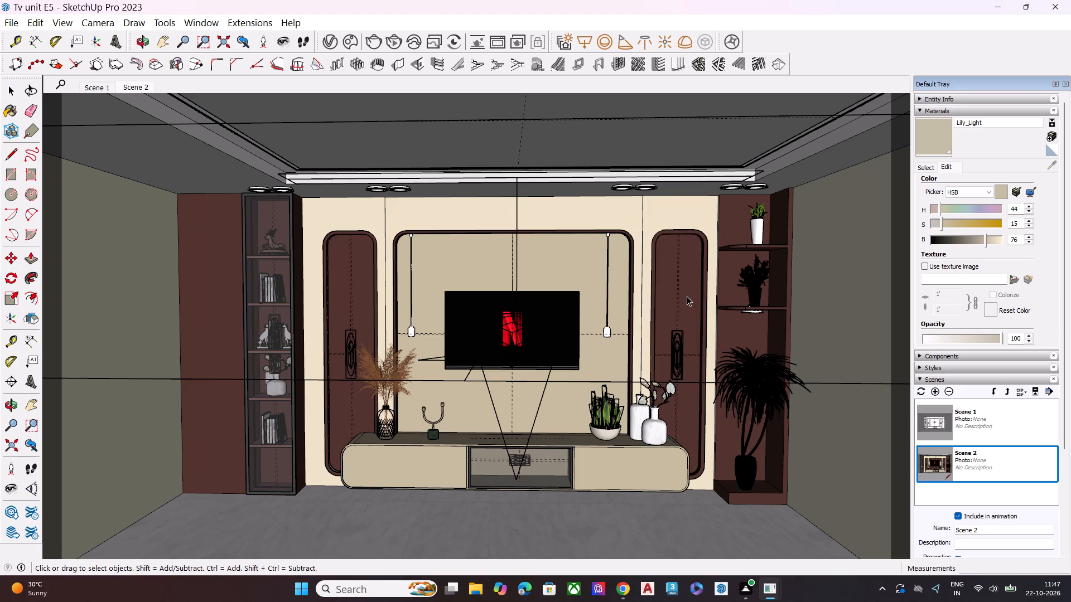
Paint the brown rounded panel to the right of the TV with the Lily_Light material.
left_click(572, 278)
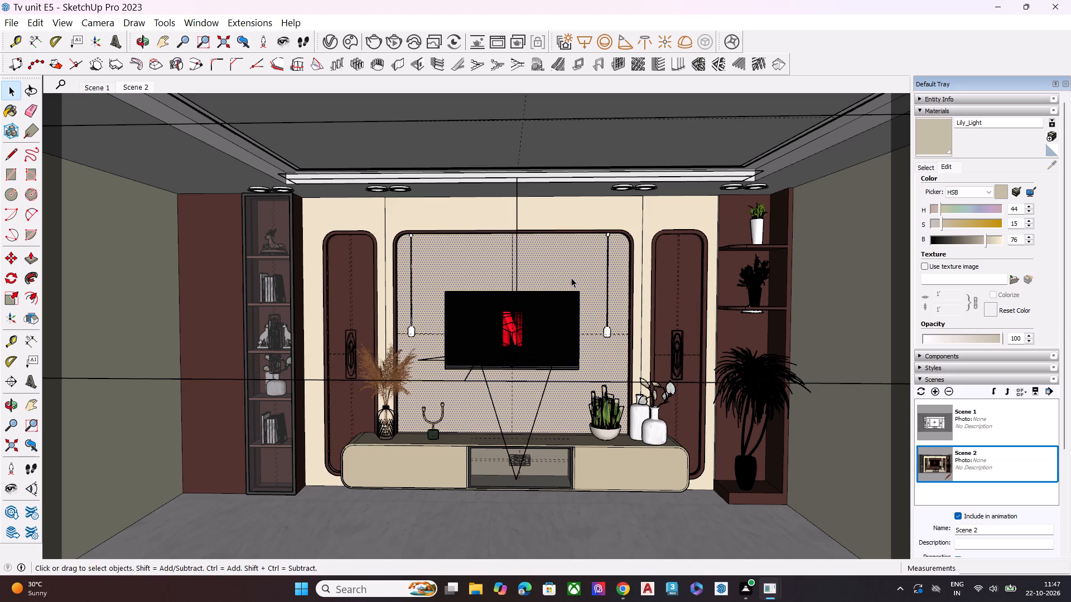
left_click(571, 278)
left_click(940, 140)
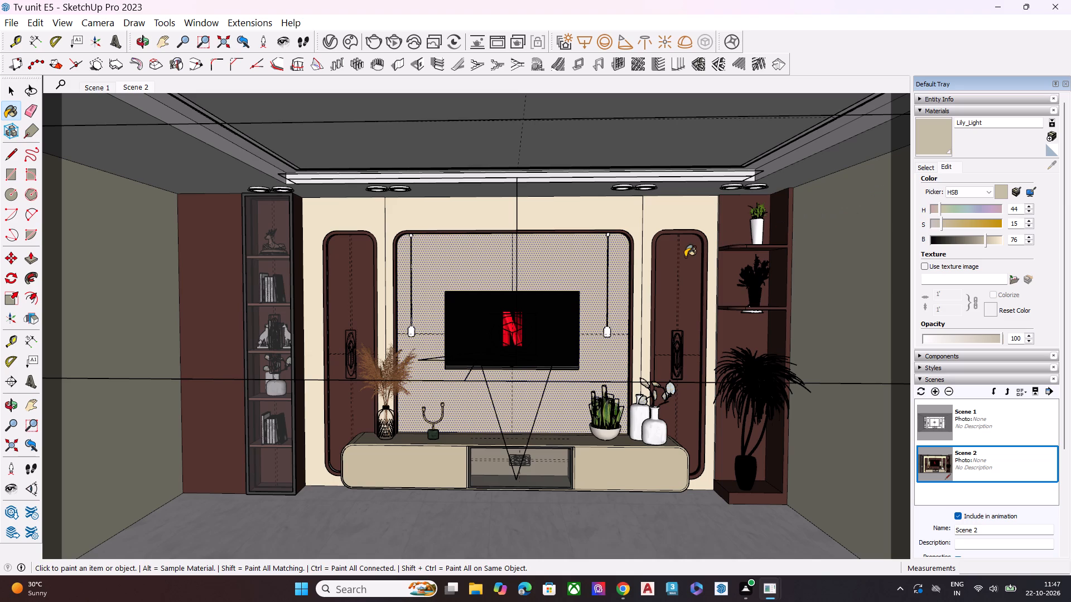
left_click(685, 257)
key("space")
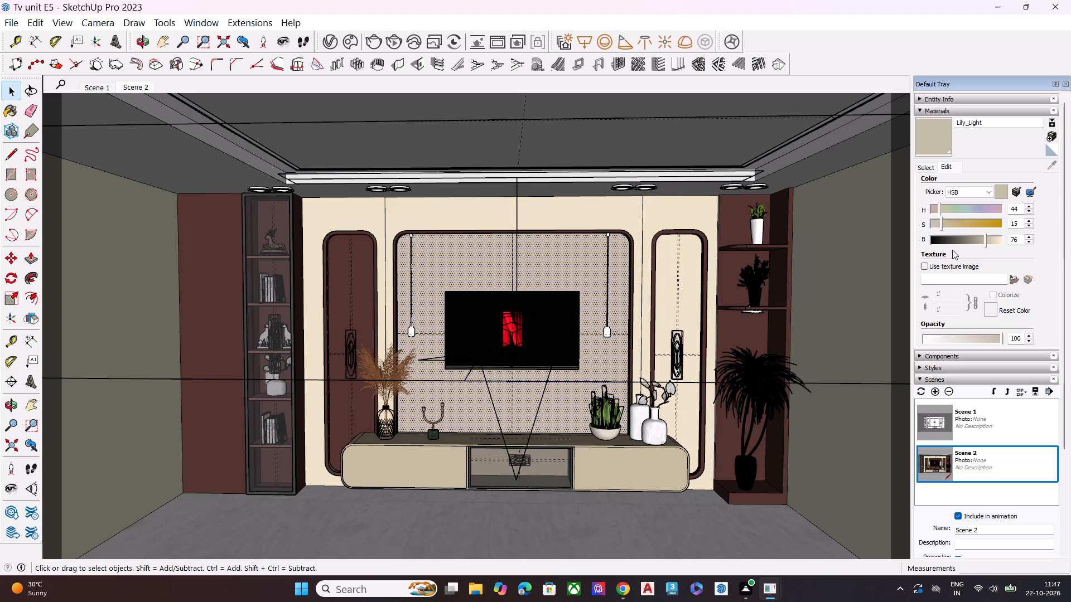
key("space")
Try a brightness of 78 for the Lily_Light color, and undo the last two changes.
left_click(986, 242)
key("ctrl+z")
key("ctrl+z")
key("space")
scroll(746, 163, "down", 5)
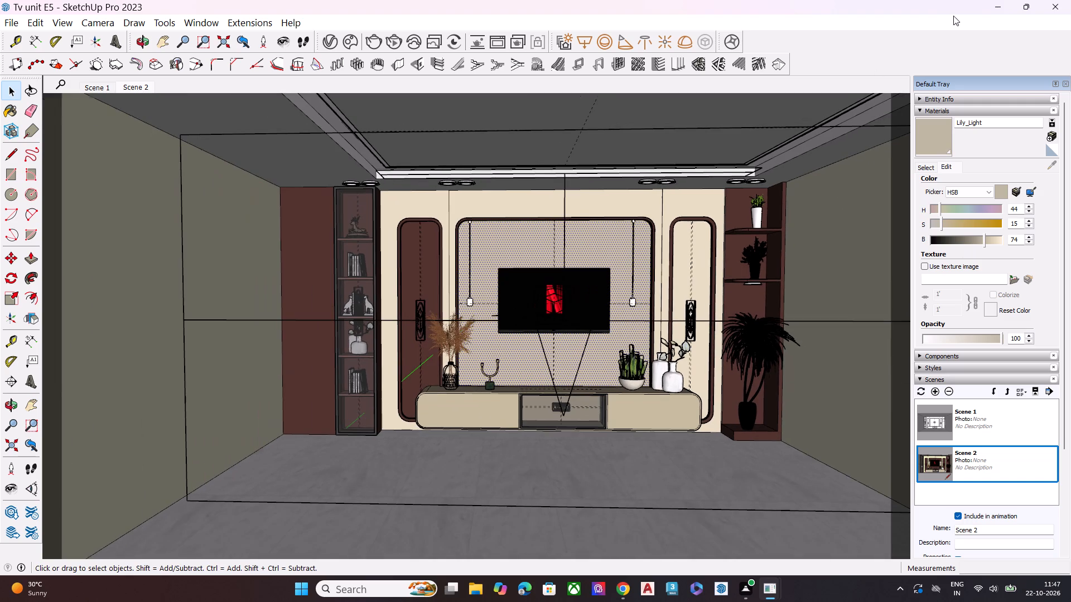
Check the V-Ray previews of Lily_Dark#1 and Lily_Light#1 and return to the model.
left_click(595, 249)
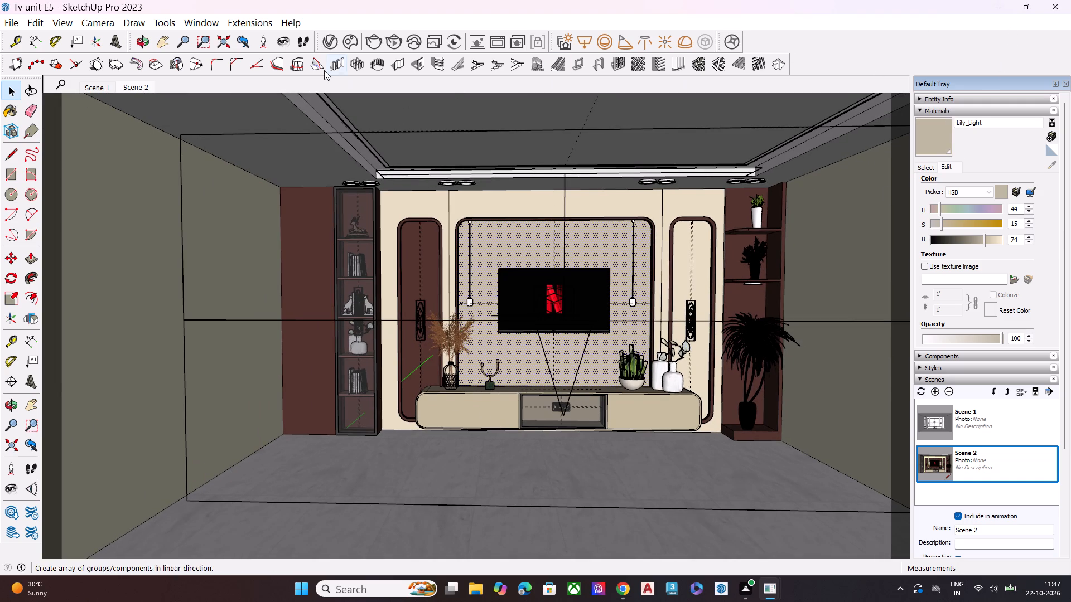
left_click(327, 36)
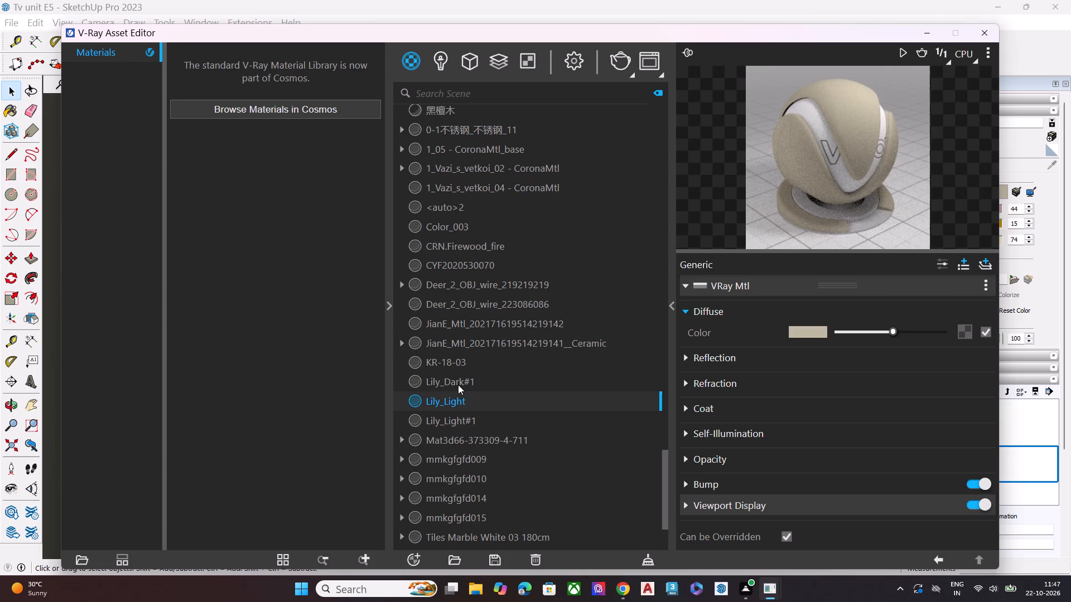
left_click(458, 385)
left_click(462, 416)
left_click(462, 418)
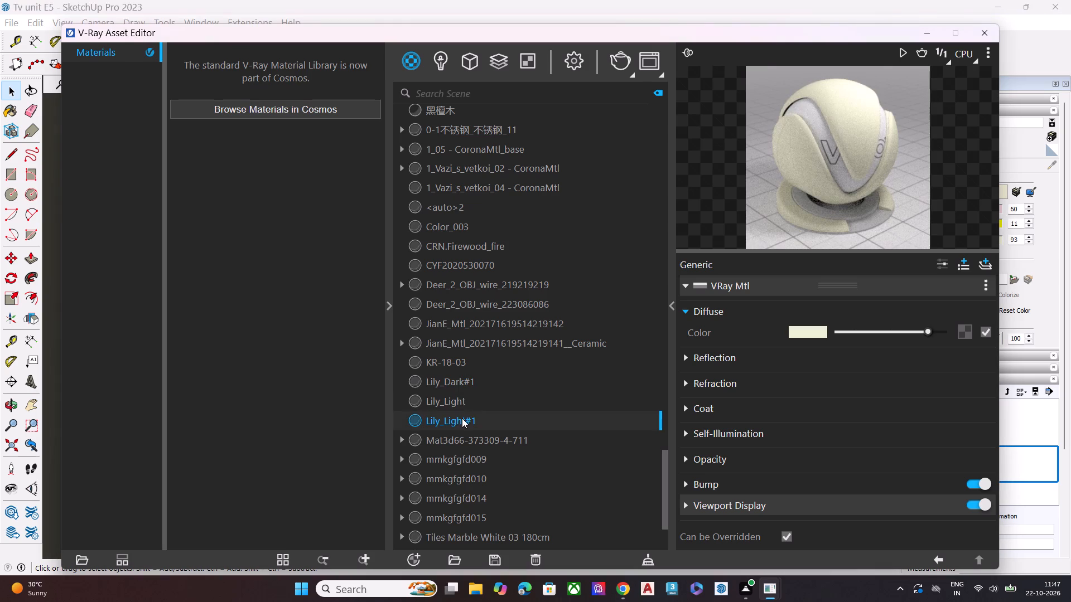
left_click(922, 30)
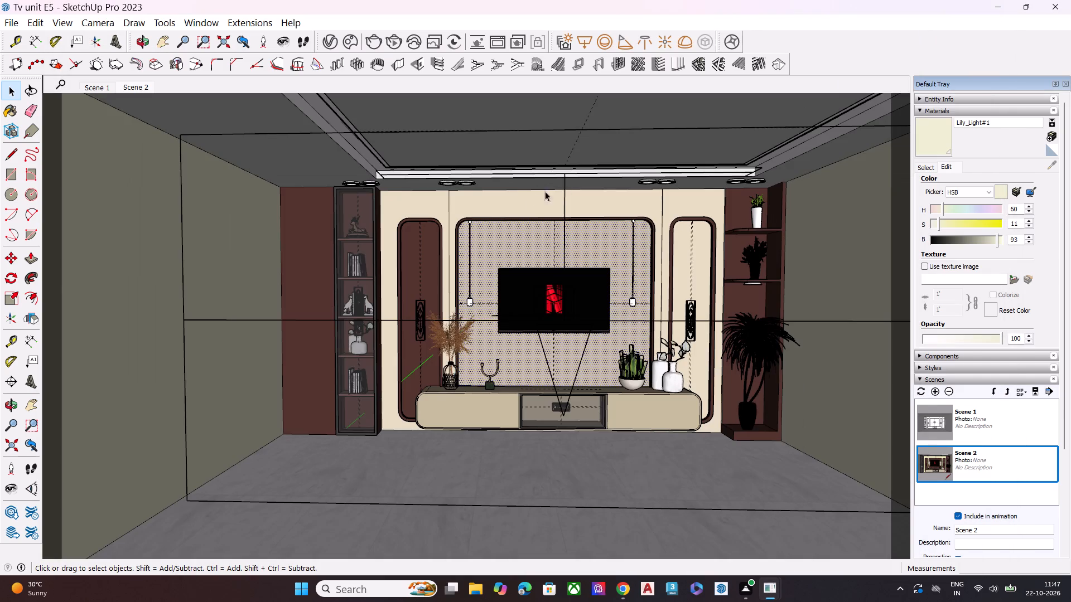
Inspect the paint assigned to the central panel behind the TV and its material's color settings, leaving them as they are.
scroll(527, 202, "down", 5)
scroll(649, 227, "down", 4)
scroll(649, 227, "up", 1)
scroll(649, 227, "down", 4)
key("space")
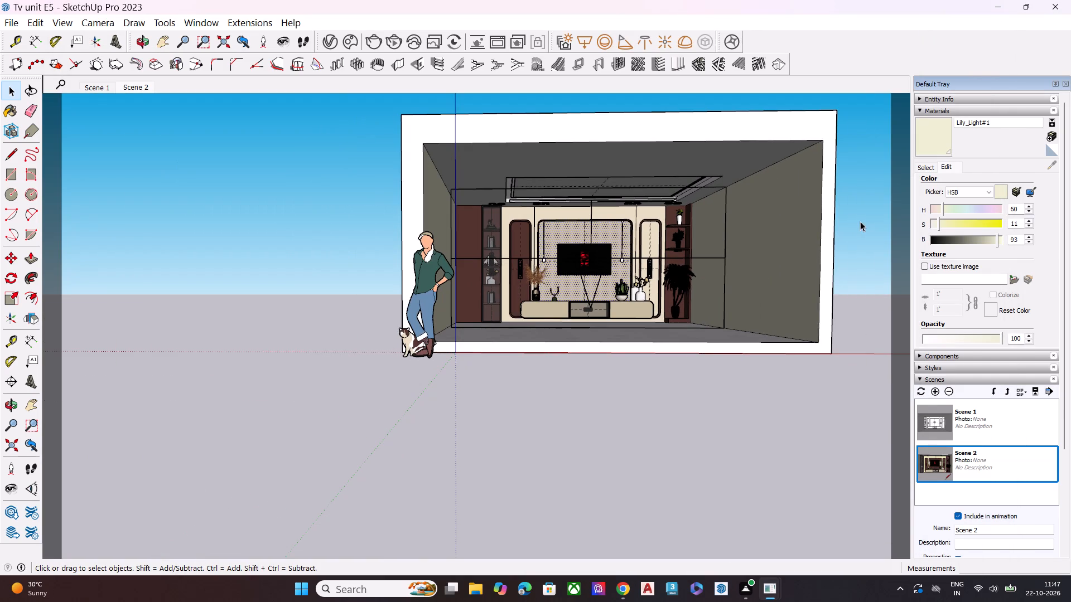
left_click(860, 221)
scroll(624, 244, "up", 9)
left_click(607, 217)
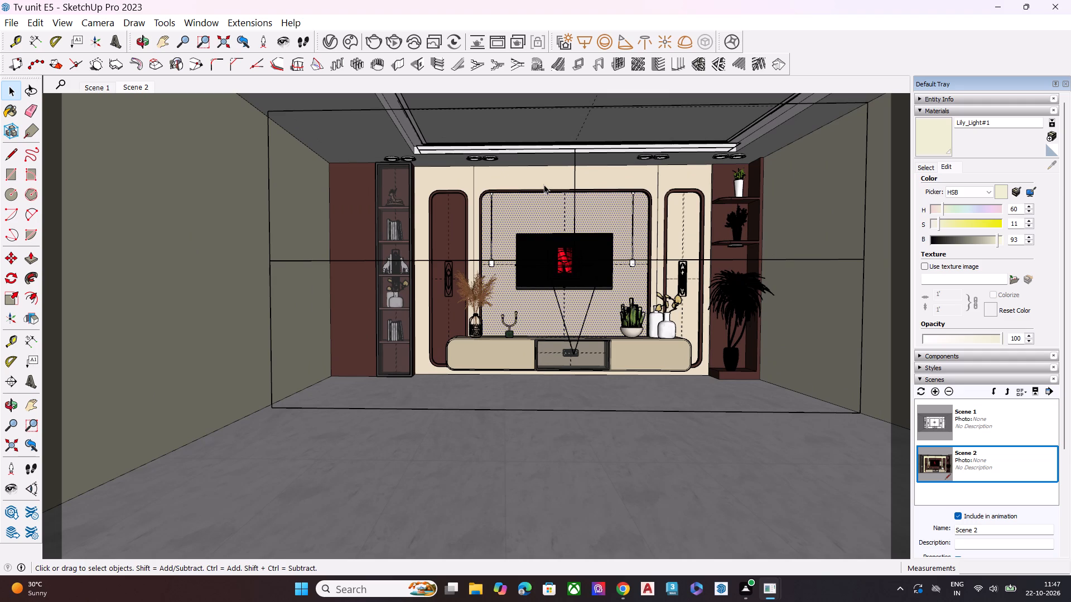
left_click(662, 358)
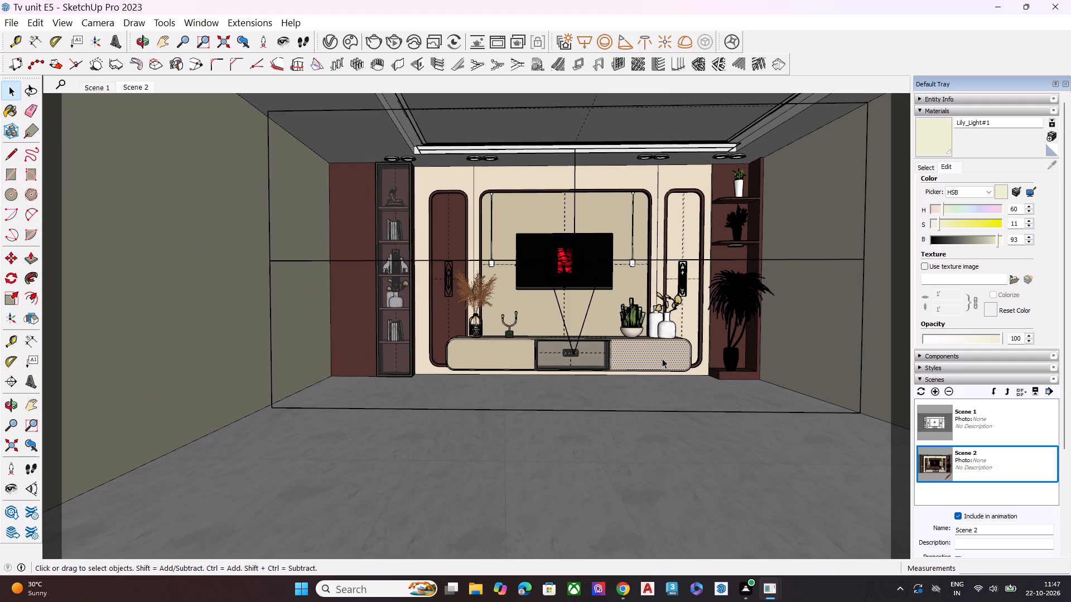
left_click(612, 228)
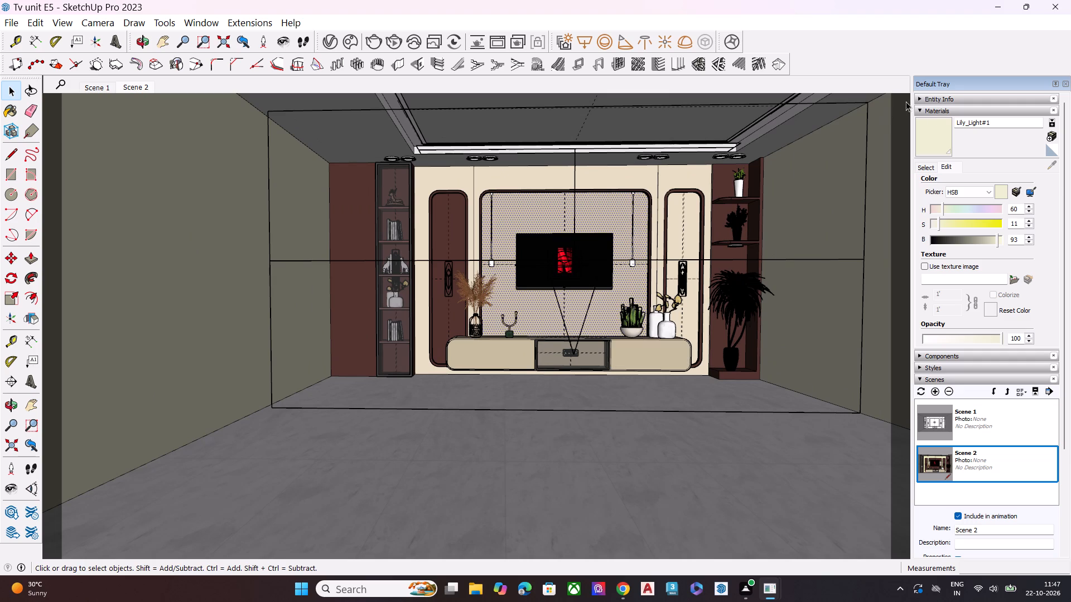
left_click(946, 94)
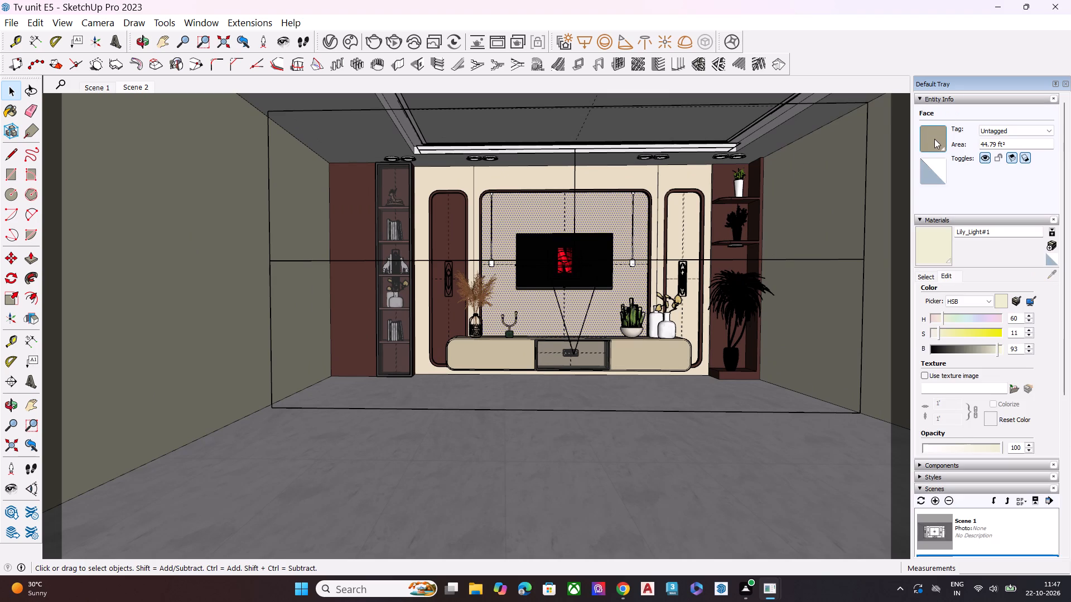
left_click(942, 148)
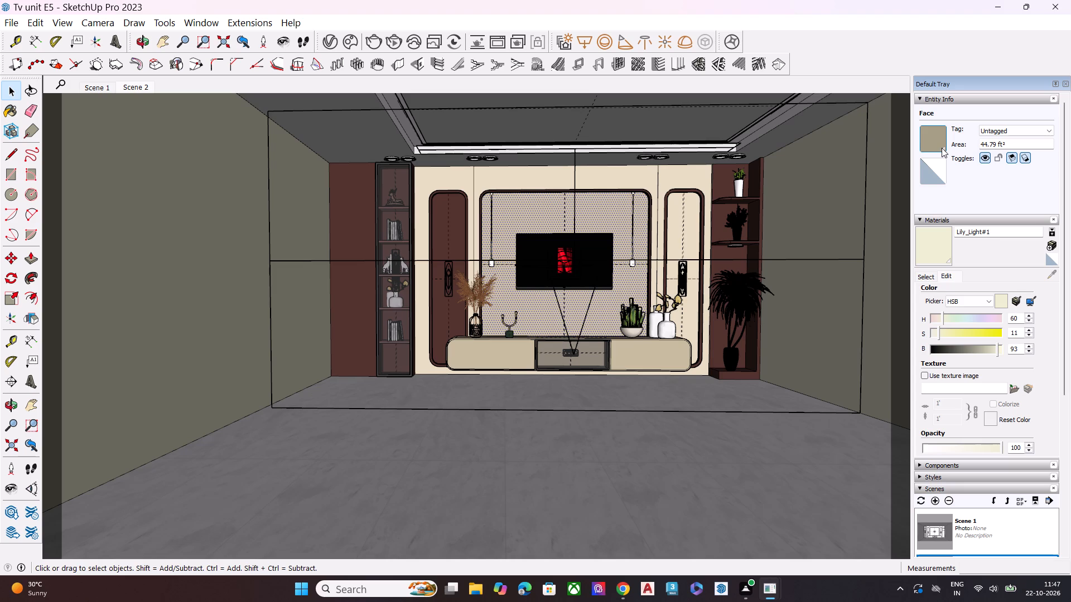
left_click(942, 148)
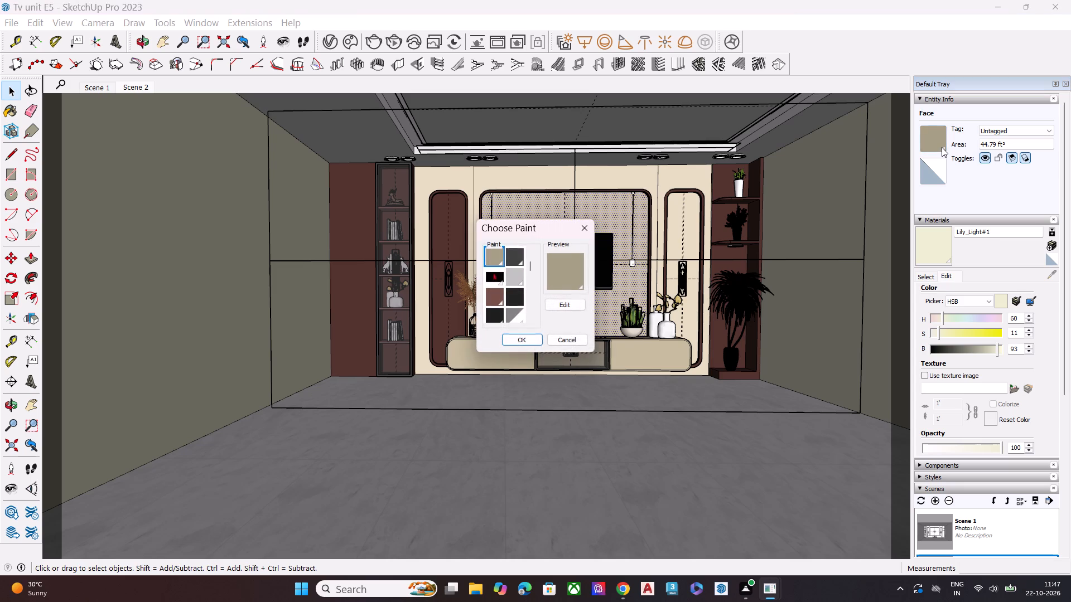
left_click(572, 307)
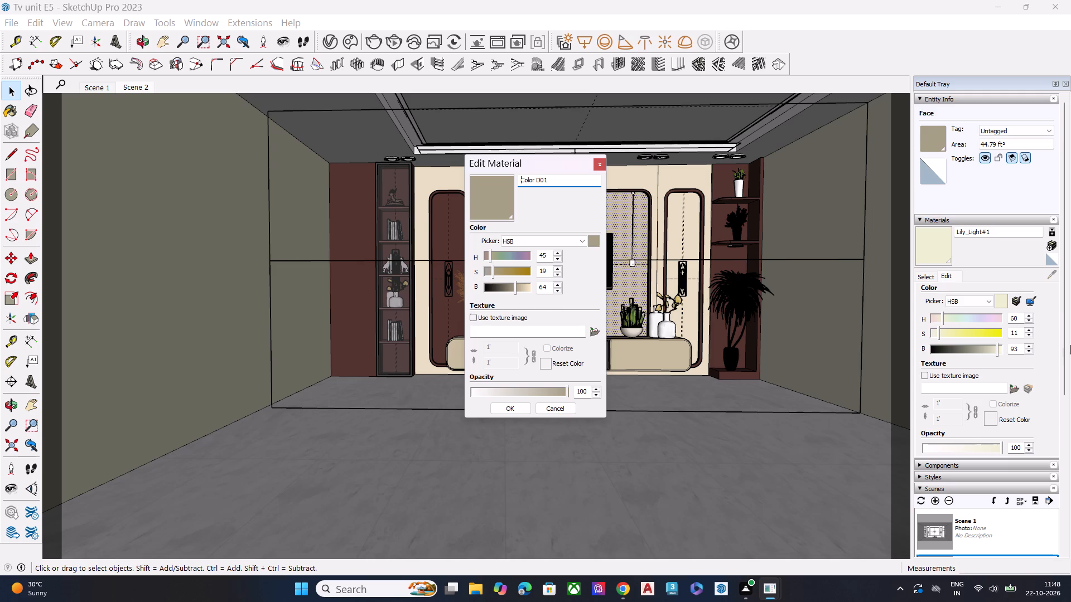
left_click(1021, 321)
left_click(600, 163)
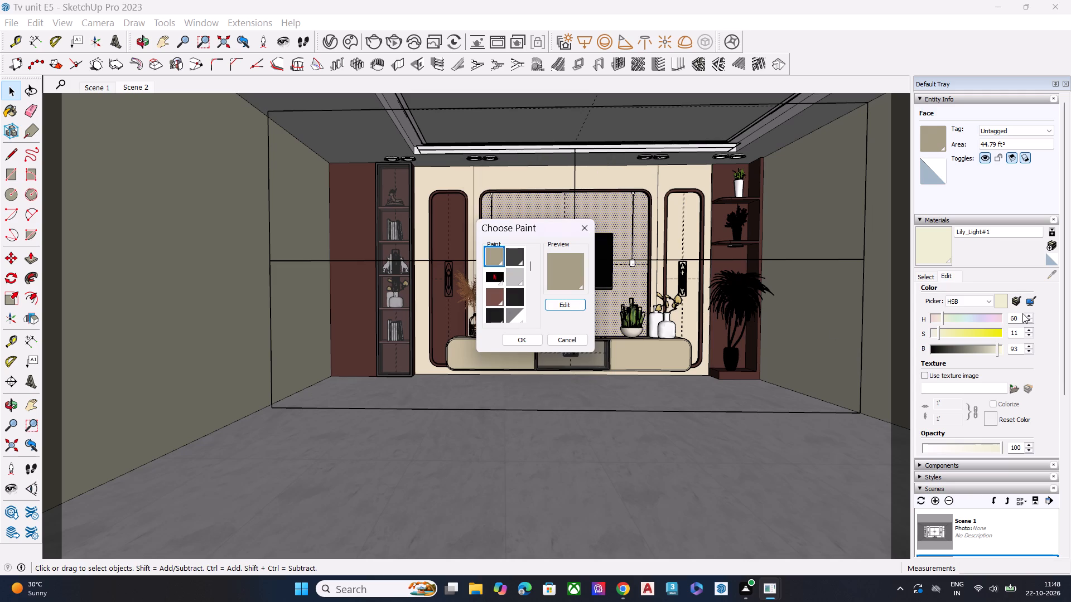
left_click(1022, 313)
left_click(961, 304)
left_click(587, 227)
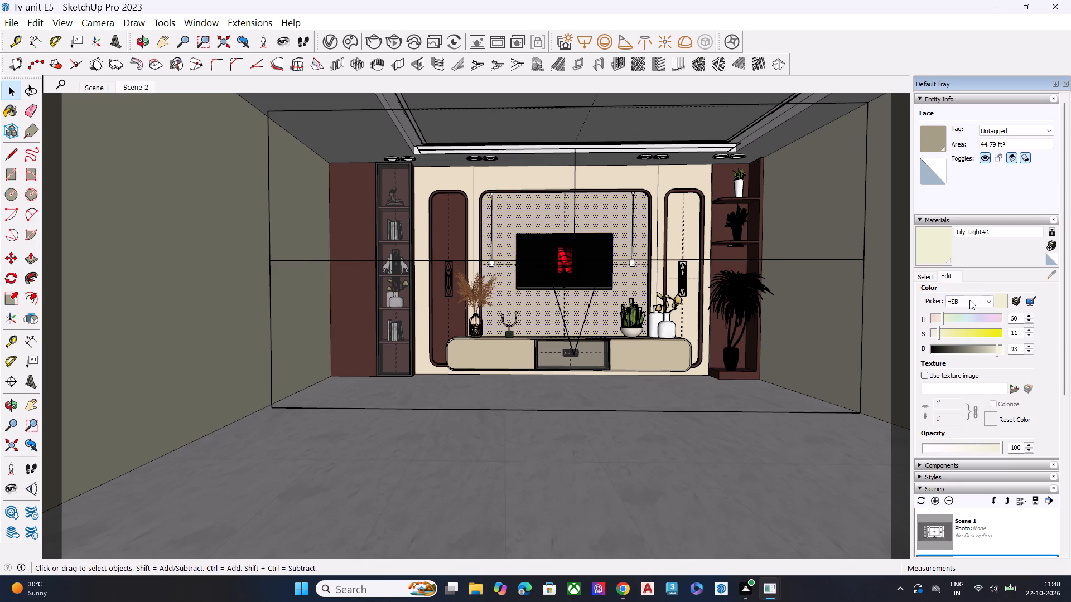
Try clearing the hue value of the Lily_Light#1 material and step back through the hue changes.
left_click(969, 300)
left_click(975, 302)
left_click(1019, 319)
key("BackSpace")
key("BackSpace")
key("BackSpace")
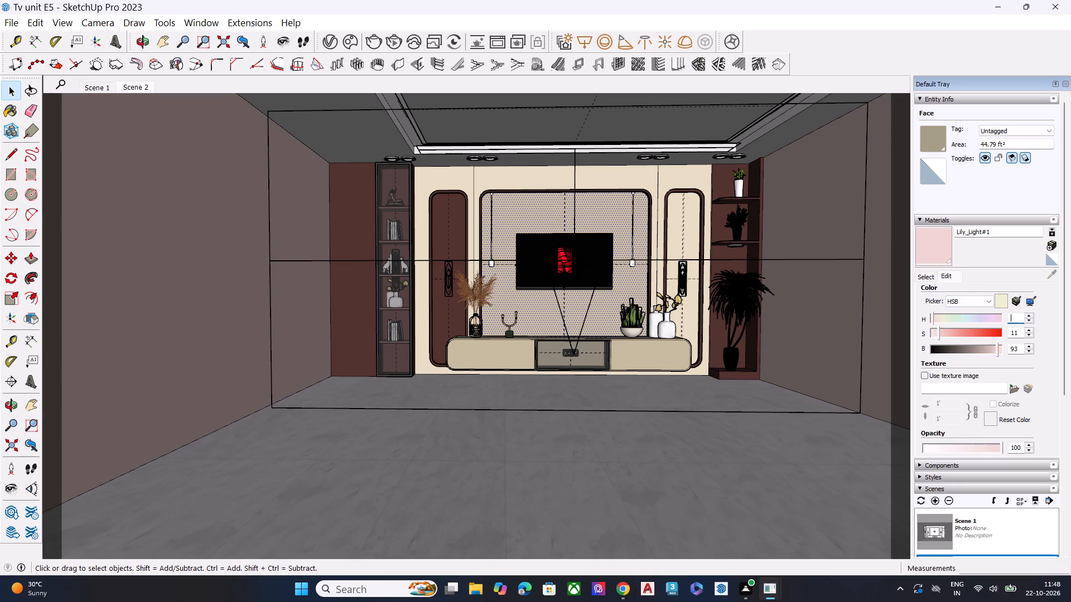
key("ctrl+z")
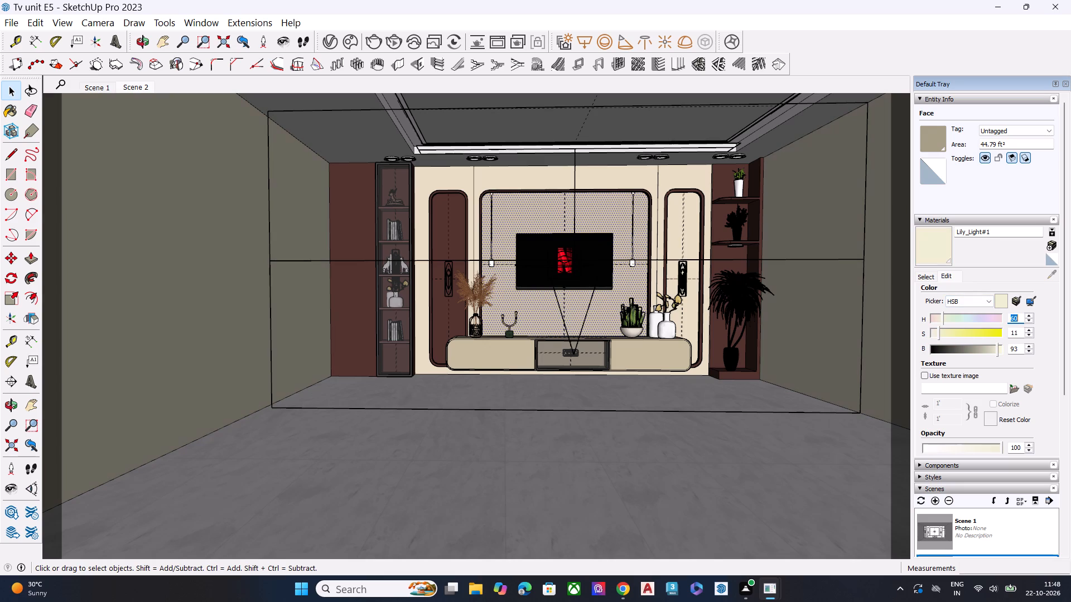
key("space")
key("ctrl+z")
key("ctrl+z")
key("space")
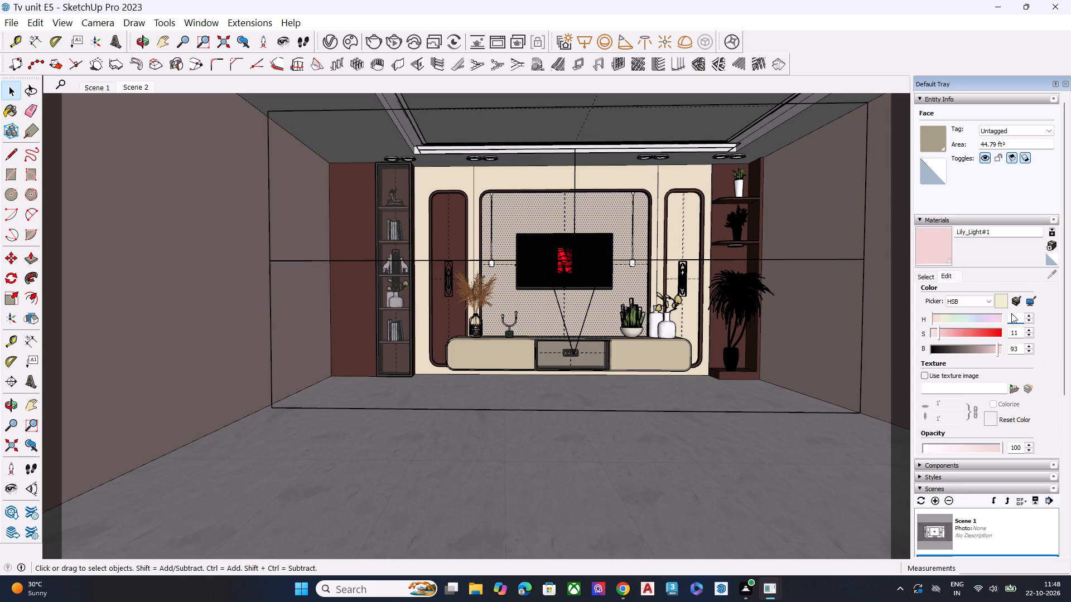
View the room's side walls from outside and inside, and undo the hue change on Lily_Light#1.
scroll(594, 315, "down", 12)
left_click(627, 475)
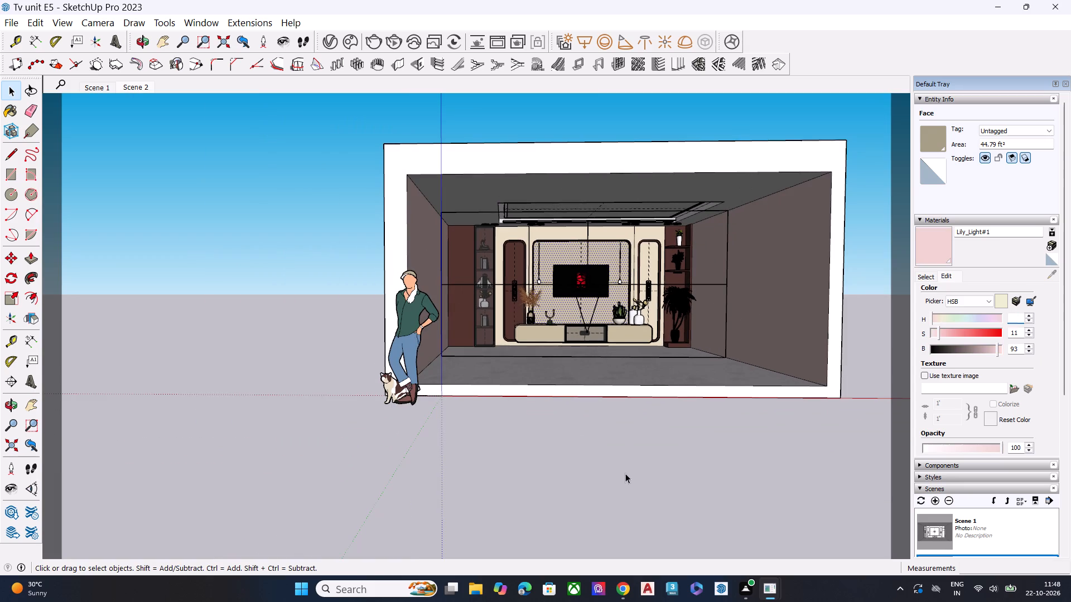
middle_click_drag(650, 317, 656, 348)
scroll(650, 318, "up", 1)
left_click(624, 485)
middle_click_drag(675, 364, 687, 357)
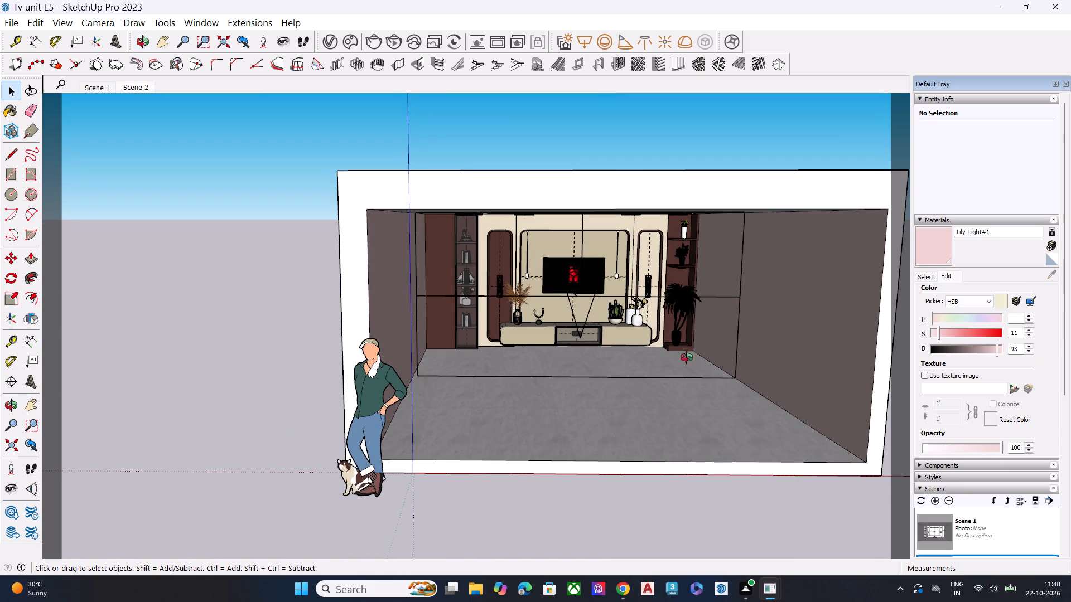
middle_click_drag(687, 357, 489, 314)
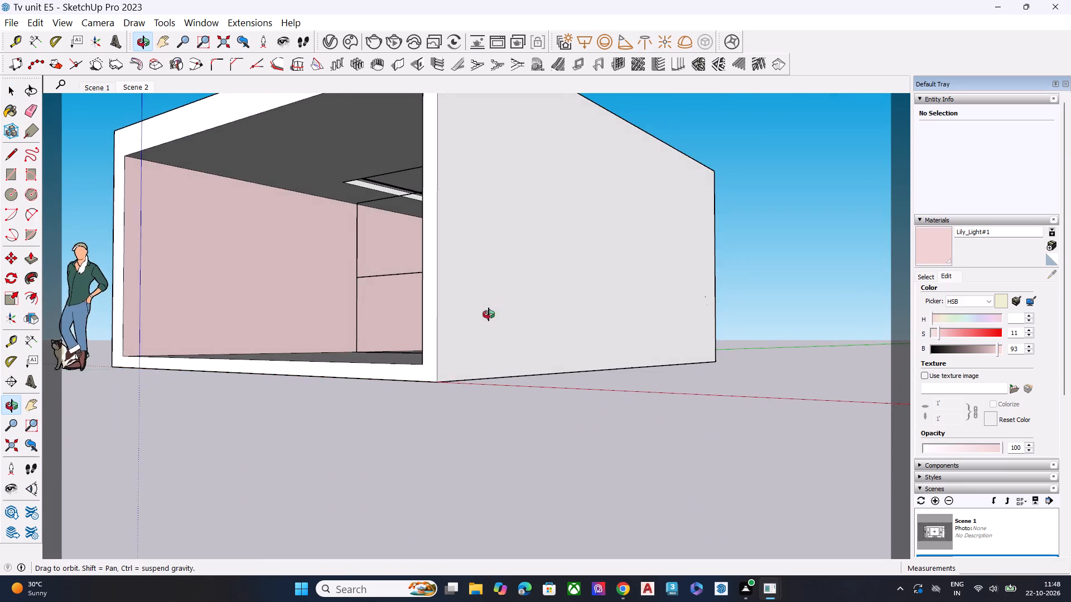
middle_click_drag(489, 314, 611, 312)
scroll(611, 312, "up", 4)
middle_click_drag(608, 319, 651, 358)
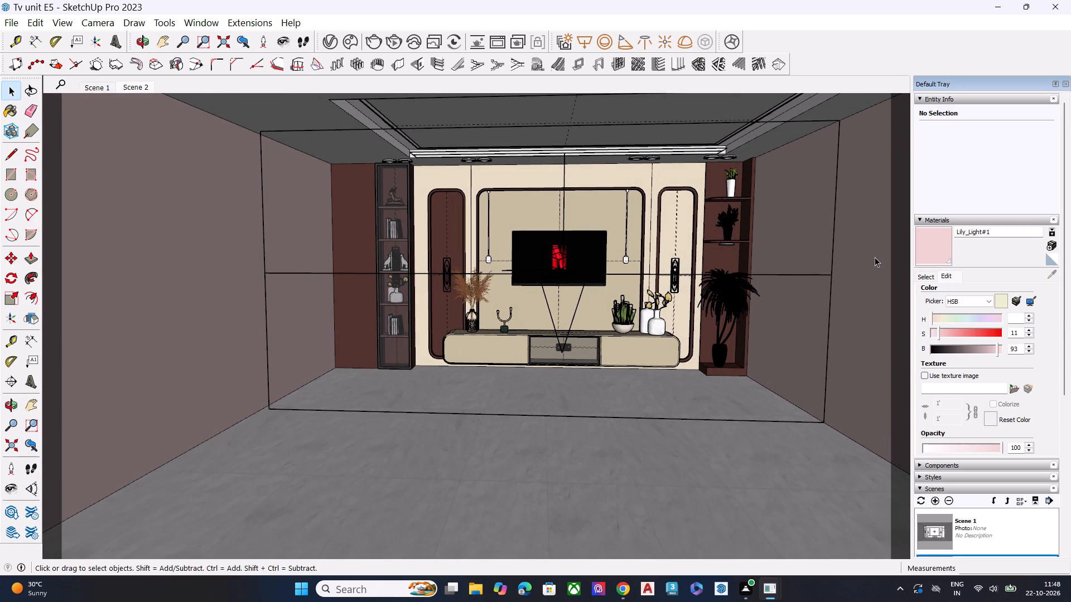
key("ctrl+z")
Lighten the Lily_Light#1 wall material to brightness 100 and saturation 7.
scroll(533, 183, "down", 5)
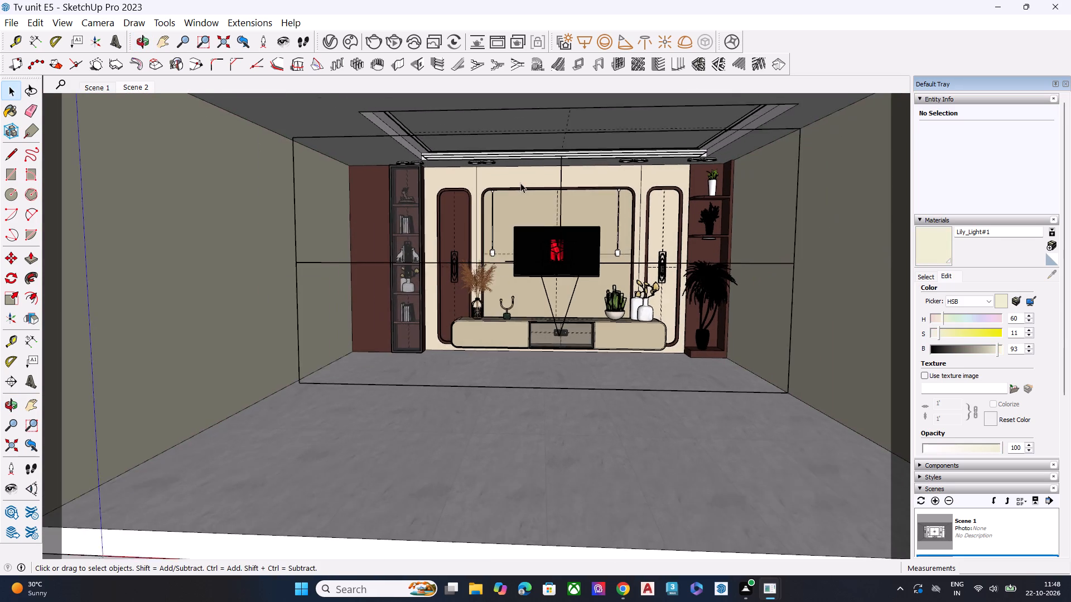
scroll(520, 183, "down", 3)
key("space")
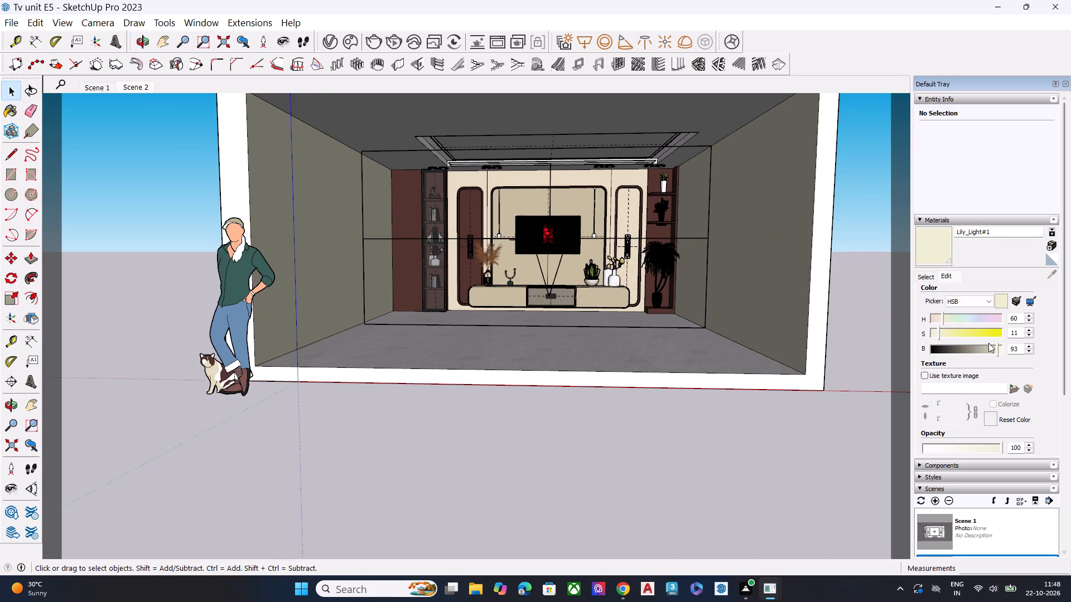
left_click_drag(995, 347, 1002, 348)
left_click(940, 334)
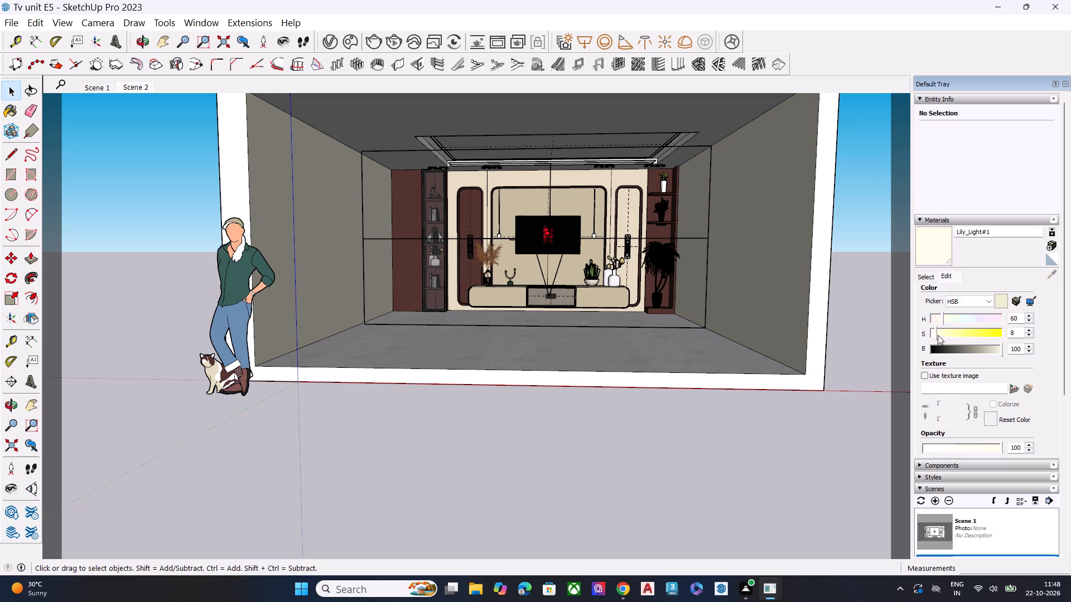
left_click_drag(999, 351, 1005, 352)
Duplicate the Lily_Light#1 material in the V-Ray Asset Editor, make the copy the active material and return to the model.
left_click_drag(999, 352, 1031, 358)
left_click(330, 41)
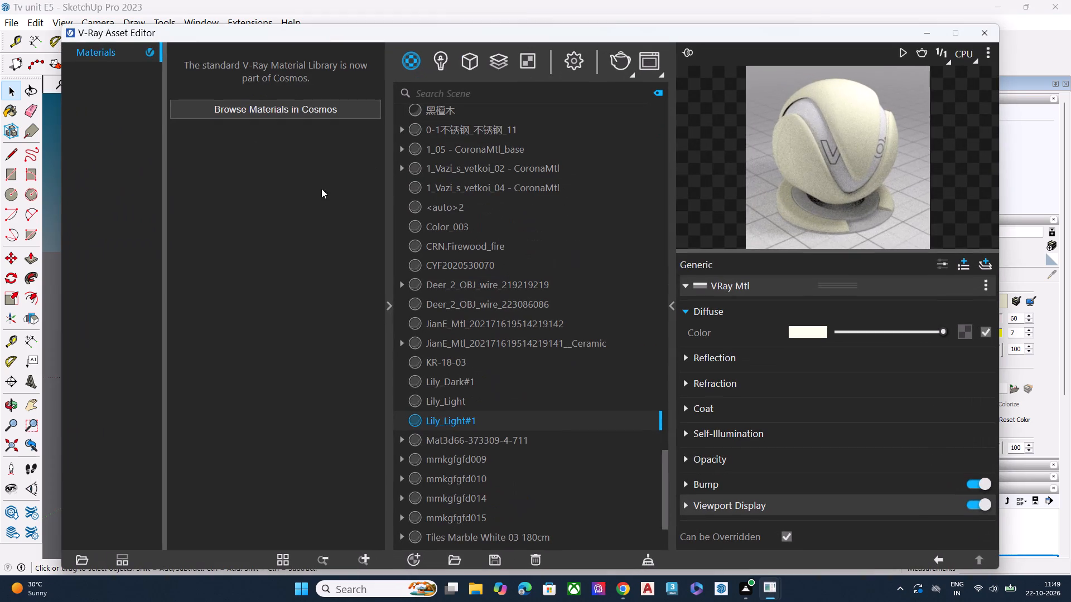
right_click(491, 417)
left_click(534, 315)
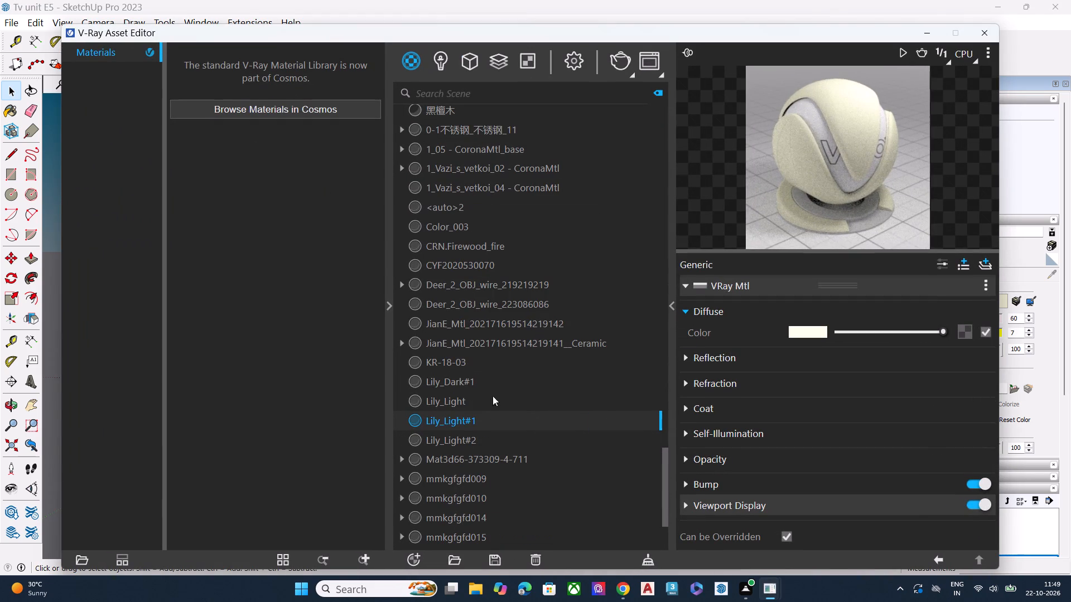
left_click(459, 439)
left_click(459, 439)
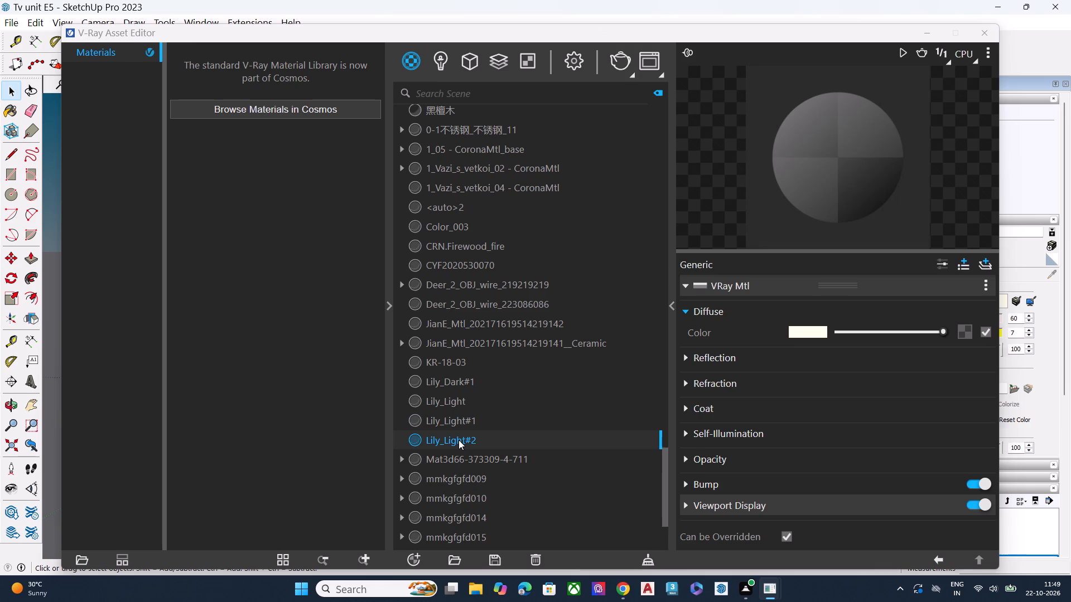
left_click(923, 26)
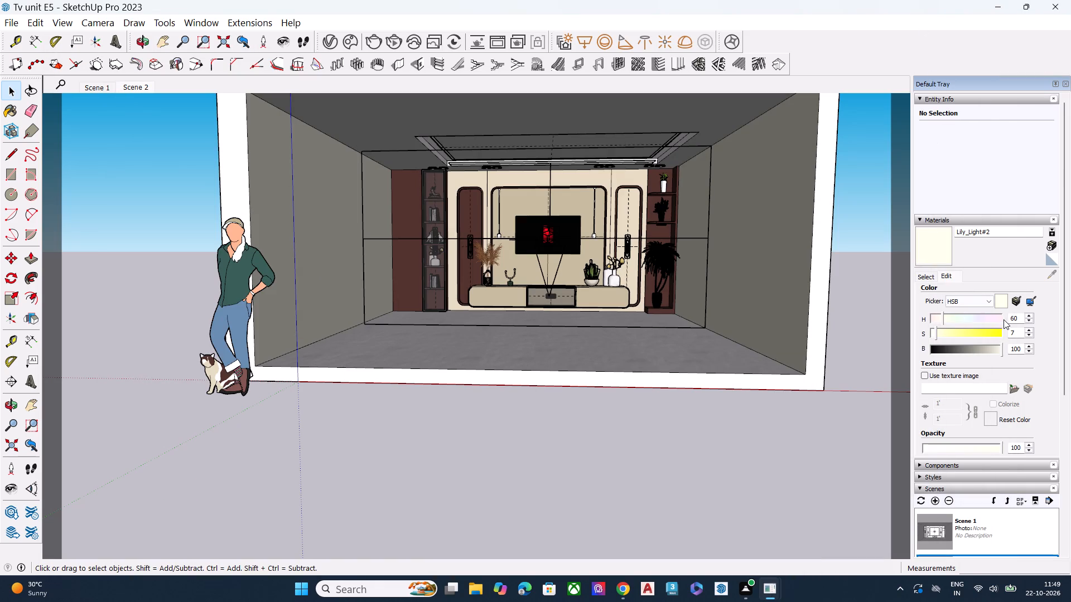
Set the Lily_Light#2 material's color to hue 45 and saturation 16.
left_click(1019, 318)
key("BackSpace")
key("BackSpace")
key("BackSpace")
type("45")
key("Return")
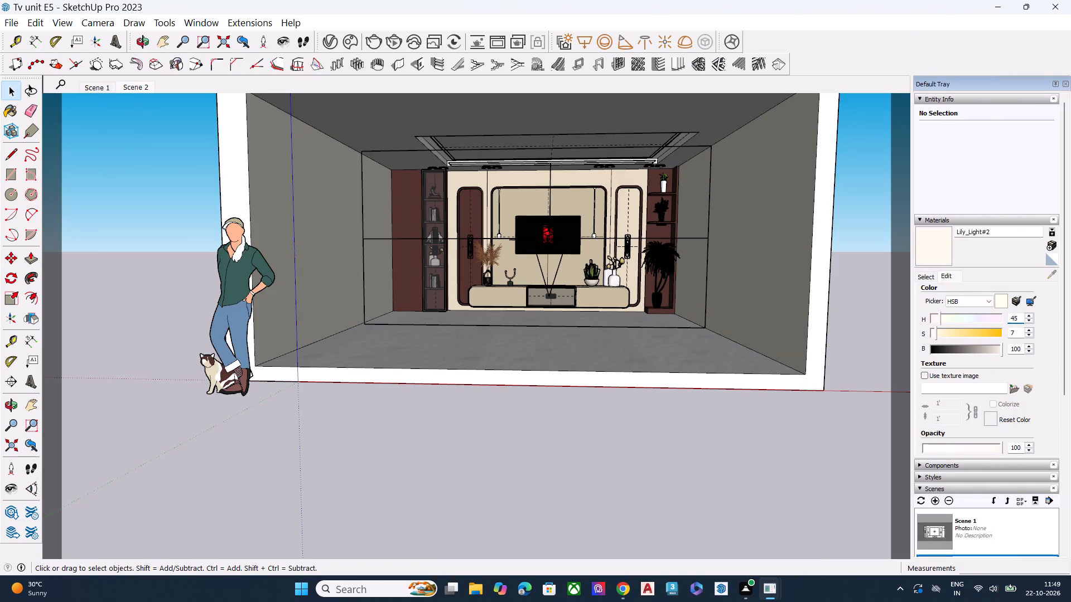
left_click(1022, 327)
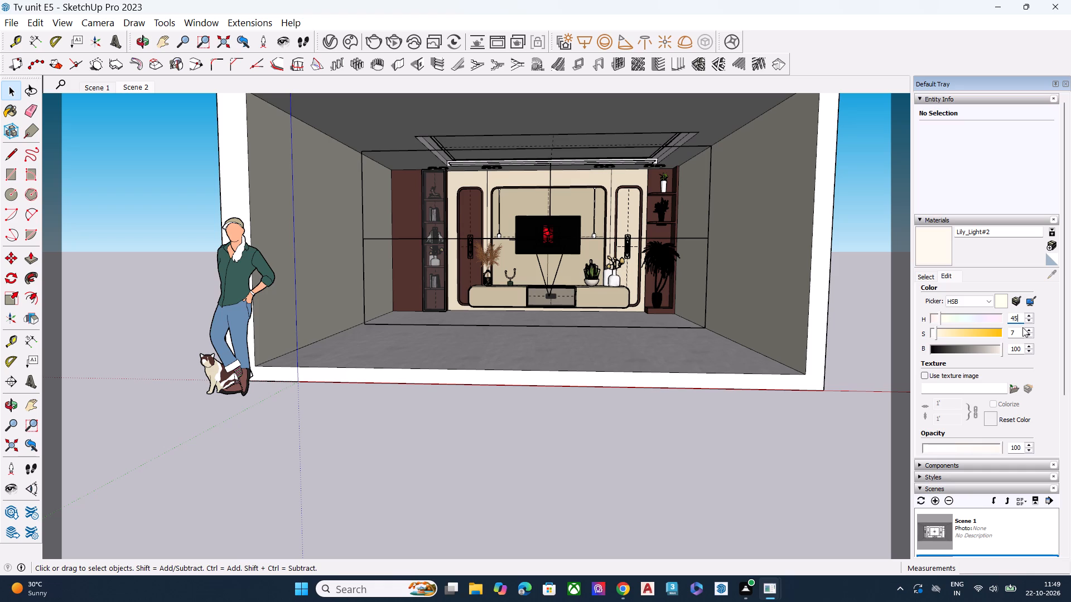
left_click(1017, 331)
key("BackSpace")
key("BackSpace")
type("16")
key("Return")
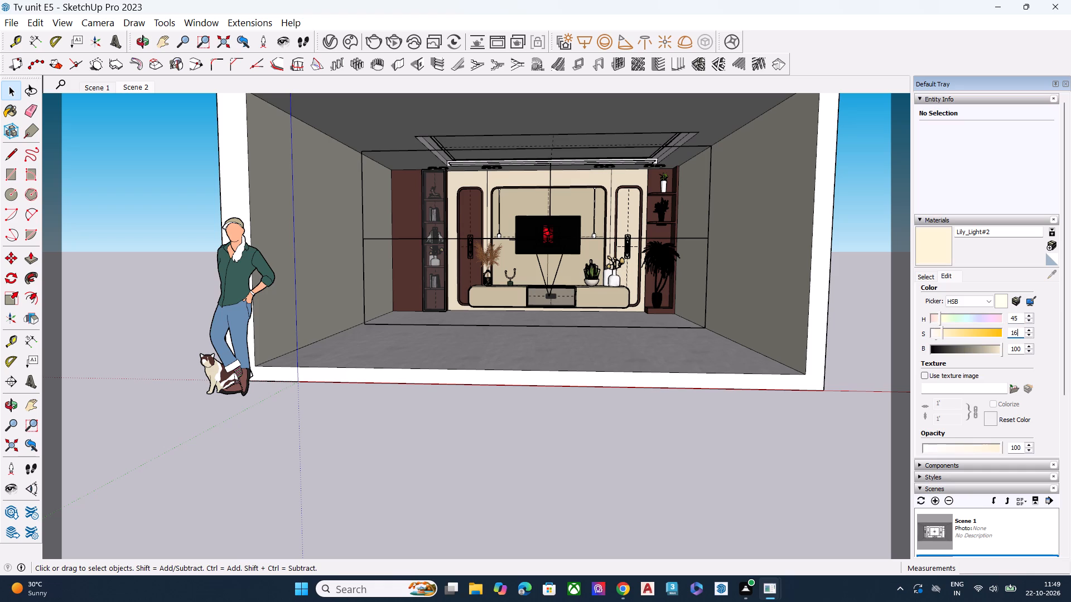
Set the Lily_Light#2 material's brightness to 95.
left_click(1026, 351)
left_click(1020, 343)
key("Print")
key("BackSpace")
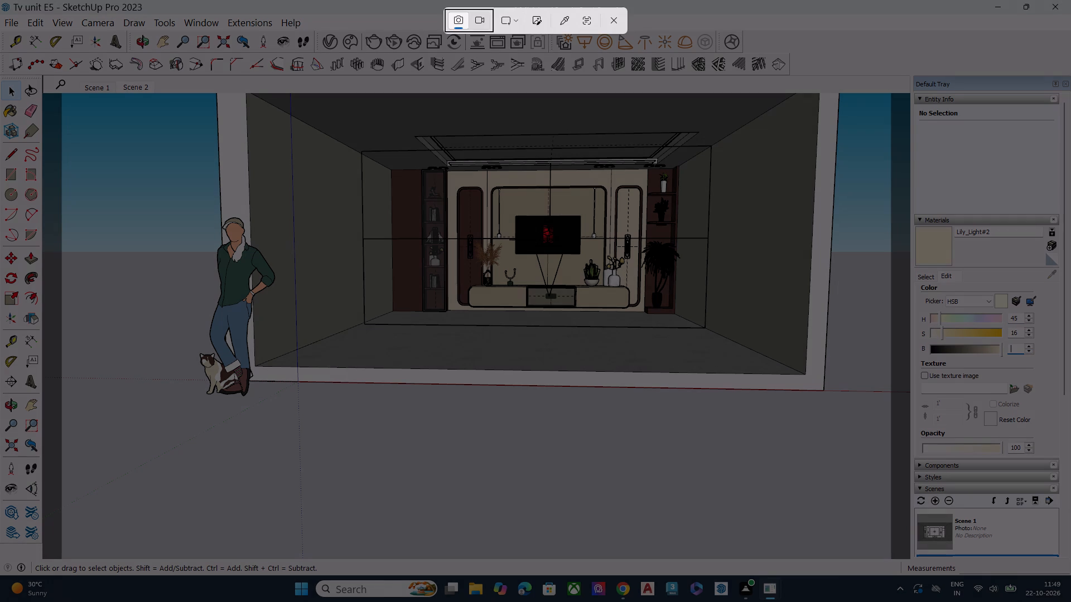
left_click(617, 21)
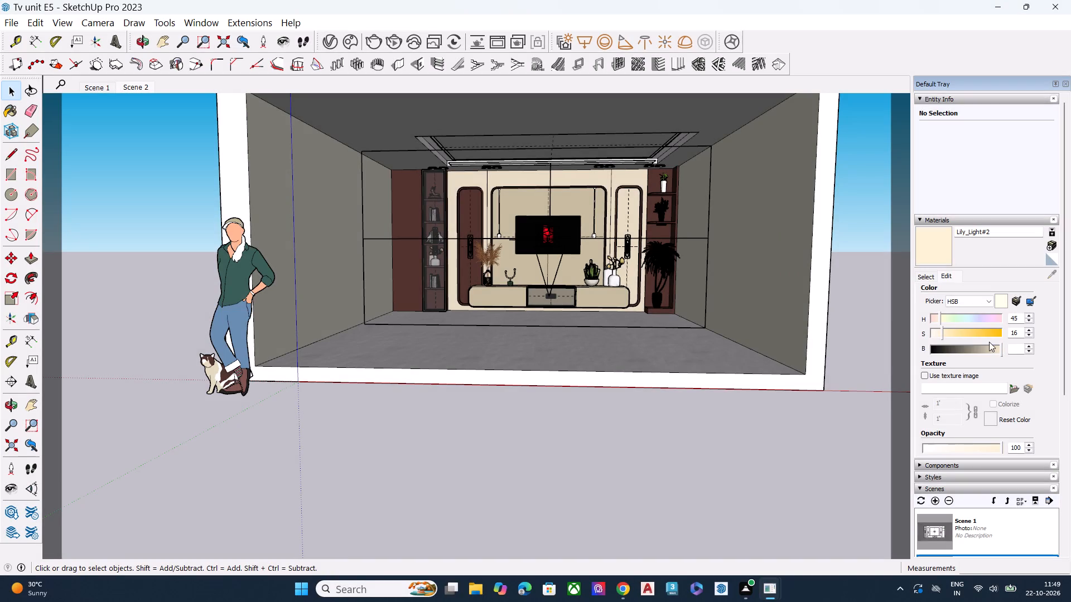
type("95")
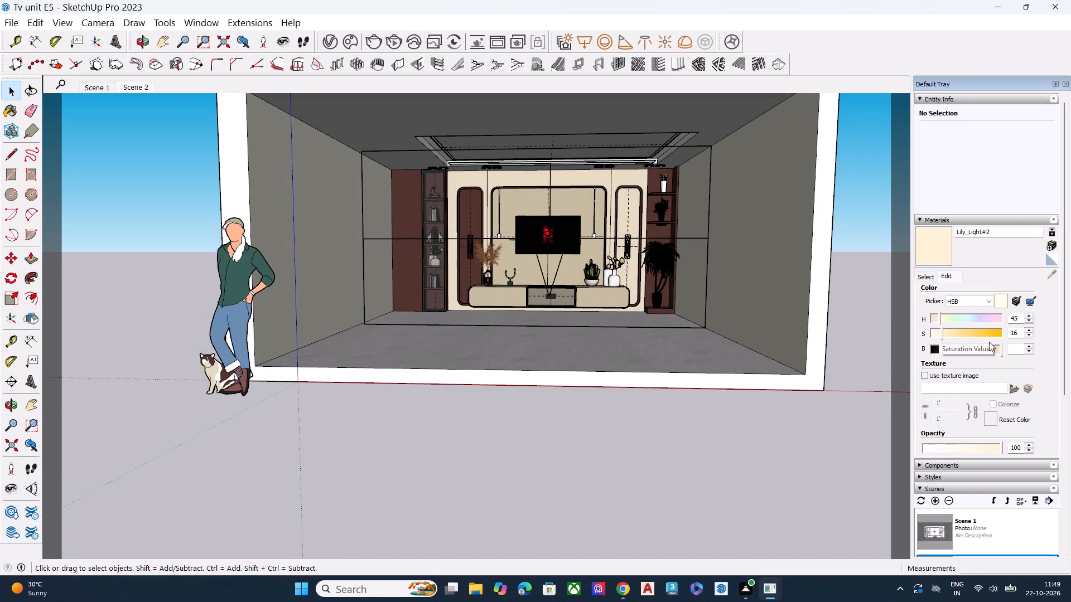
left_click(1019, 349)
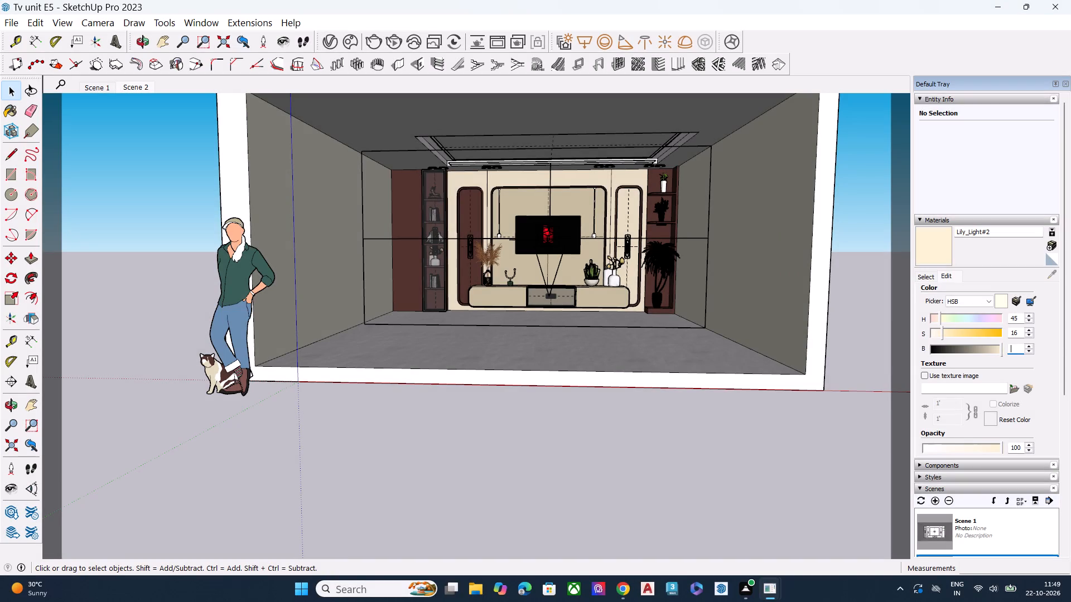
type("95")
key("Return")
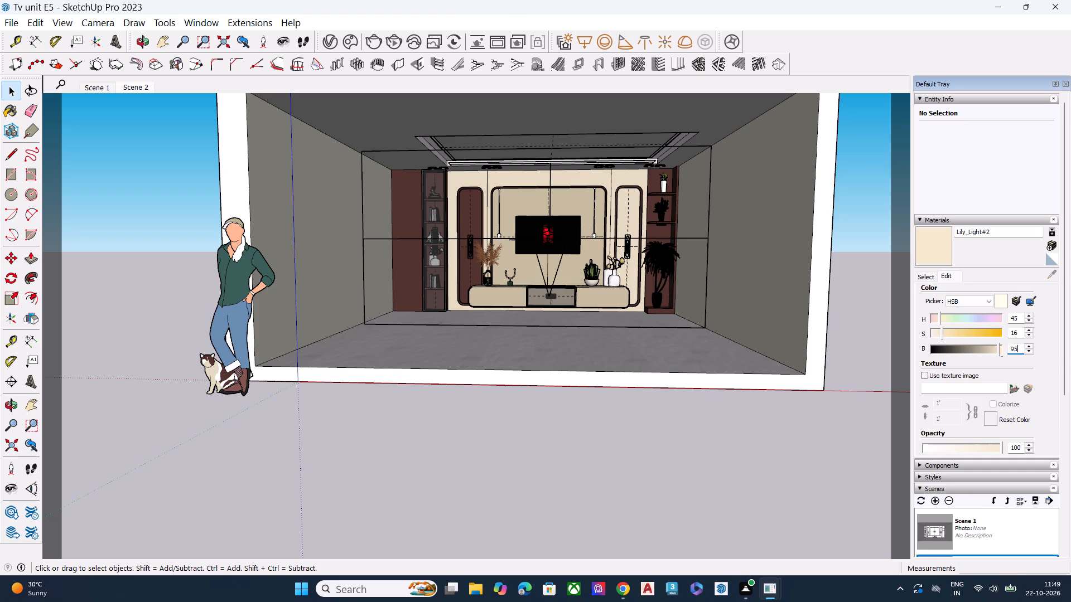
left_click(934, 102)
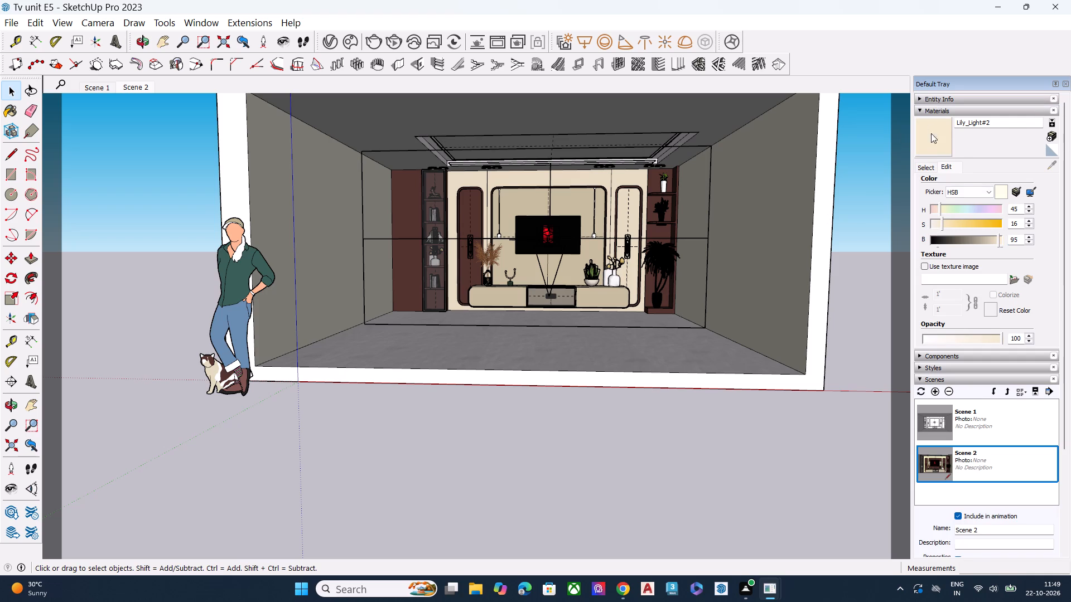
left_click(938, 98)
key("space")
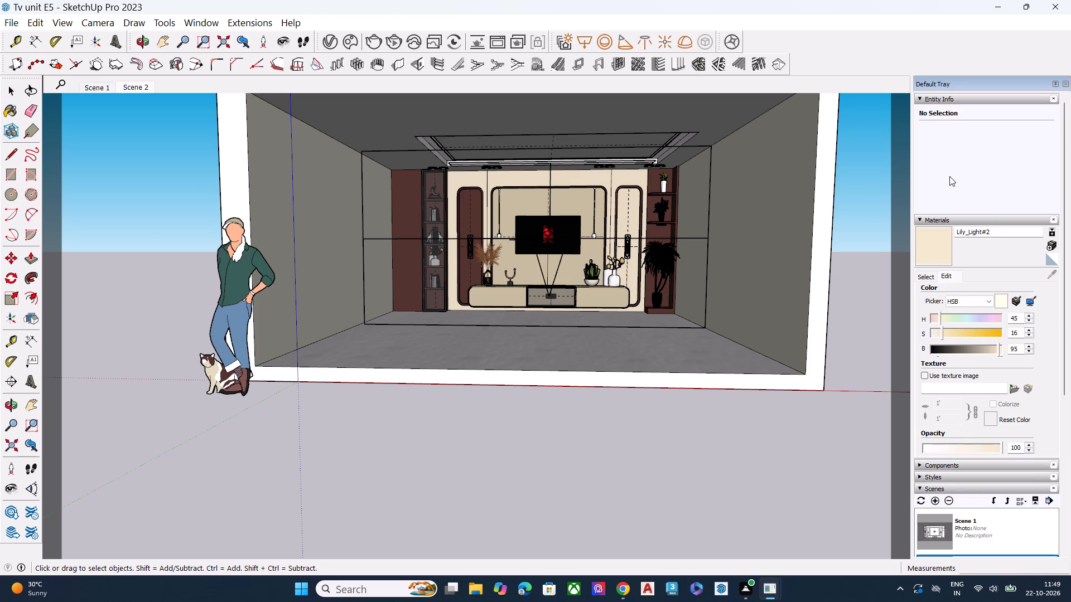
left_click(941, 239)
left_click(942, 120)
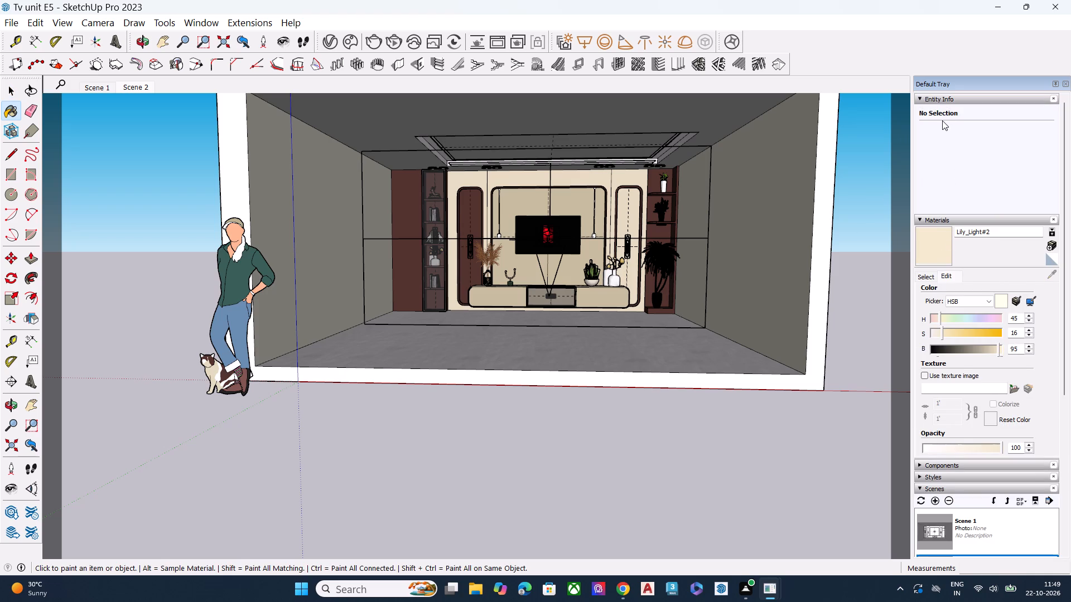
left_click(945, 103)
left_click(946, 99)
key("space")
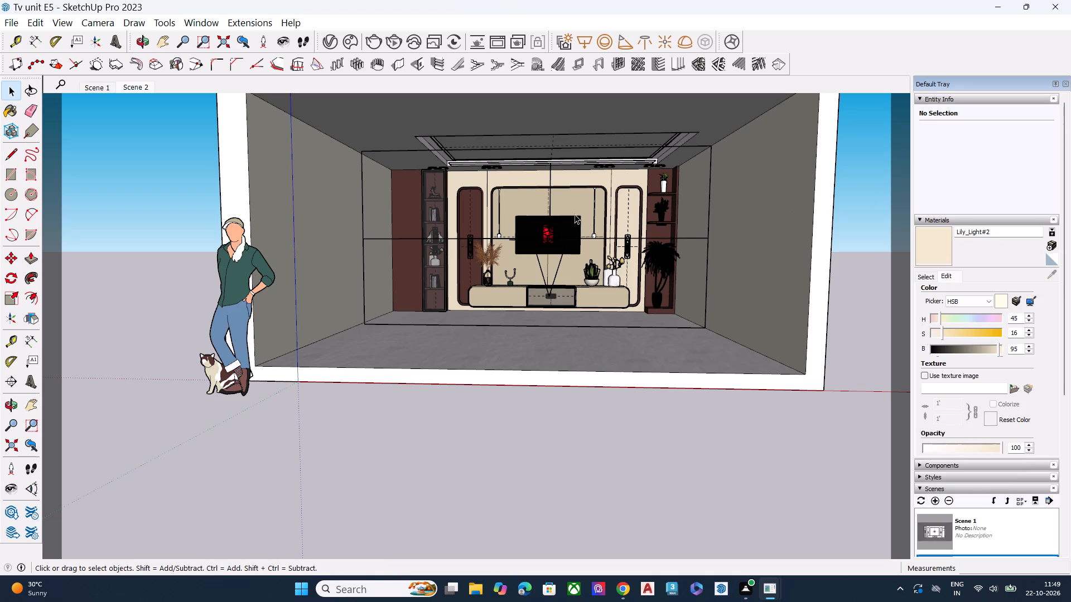
Check the color values of the paint on the central panel behind the TV and leave them as they are.
left_click(585, 202)
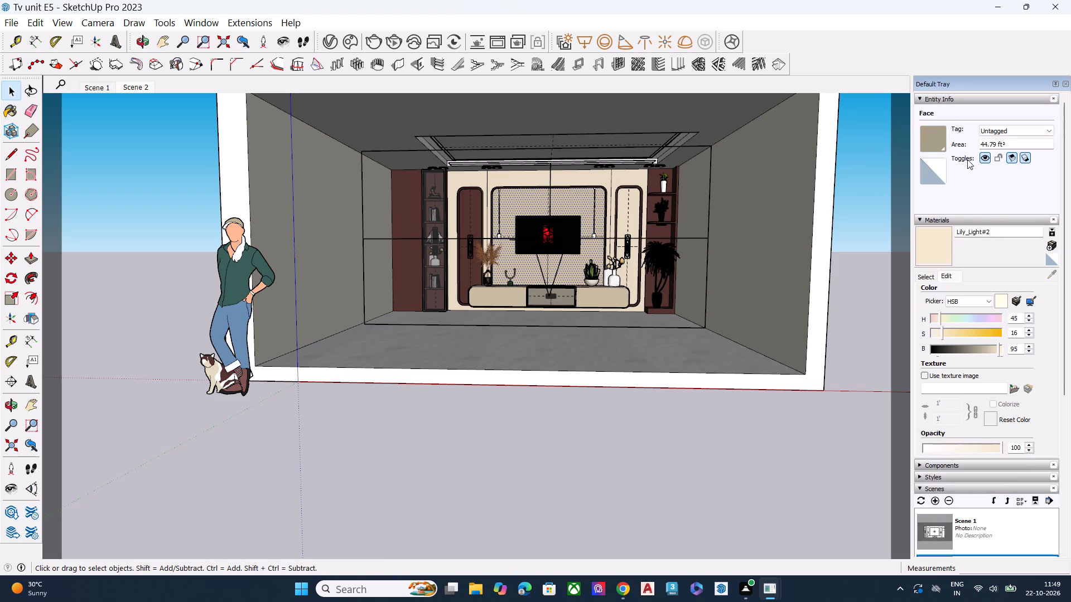
left_click(940, 136)
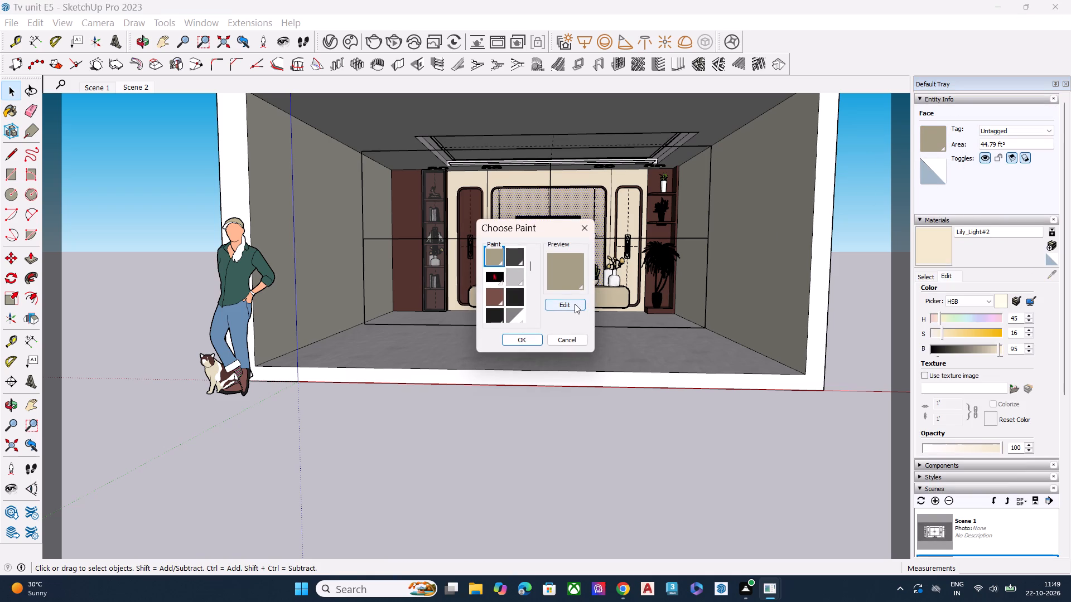
left_click(575, 304)
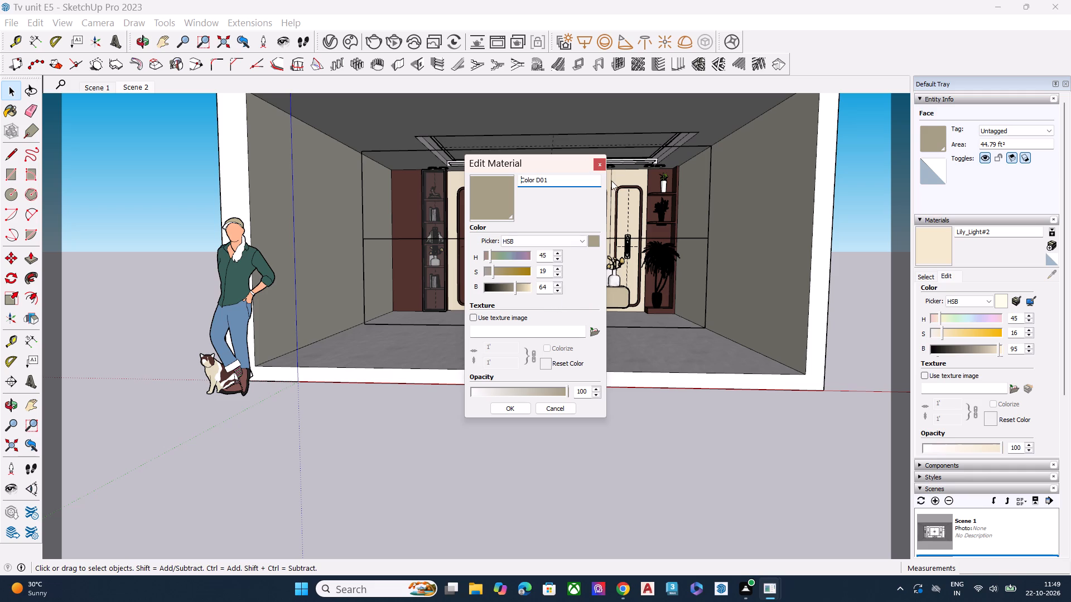
left_click(599, 162)
left_click(585, 222)
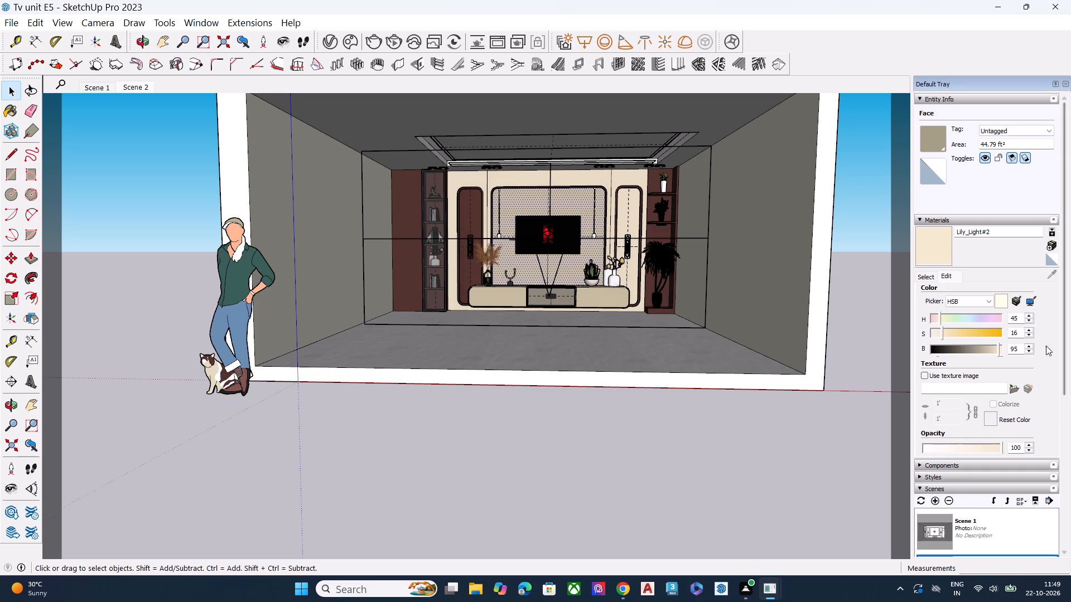
Set the Lily_Light#2 material's brightness to 64.
left_click(1016, 348)
key("BackSpace")
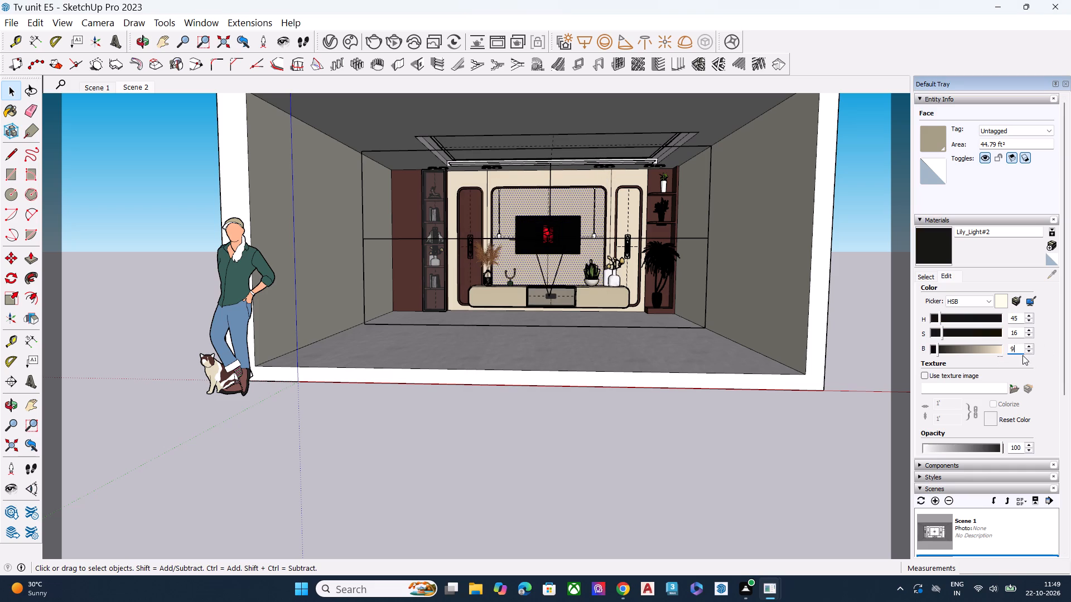
key("BackSpace")
key("BackSpace")
key("BackSpace")
type("64")
key("Return")
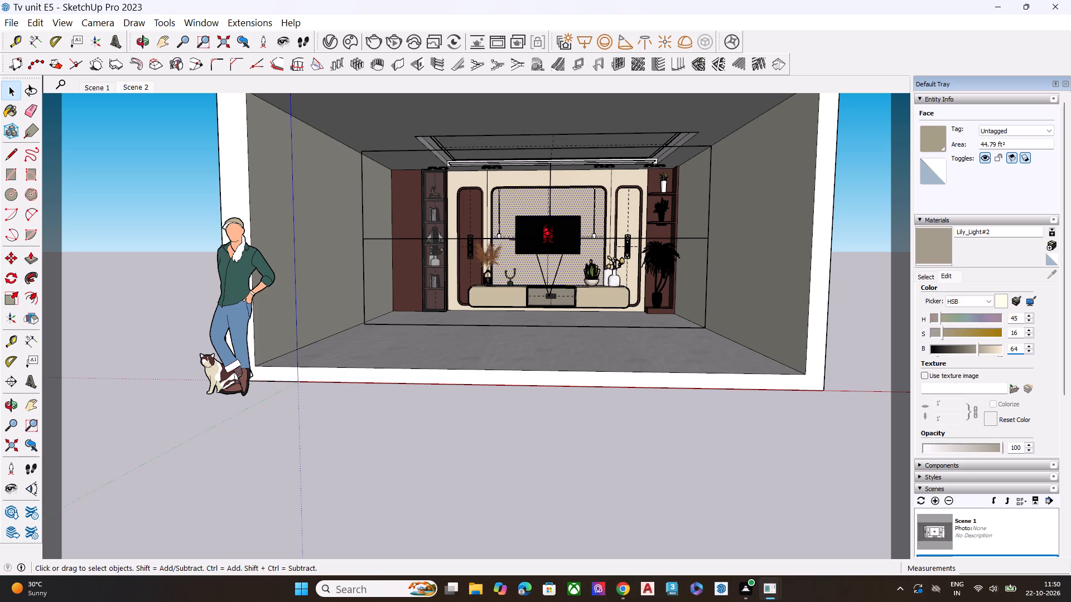
Paint the two rounded side panels flanking the TV and the brown panel beside the left shelf unit with Lily_Light#2.
key("space")
left_click(935, 257)
left_click(648, 473)
key("space")
left_click(645, 471)
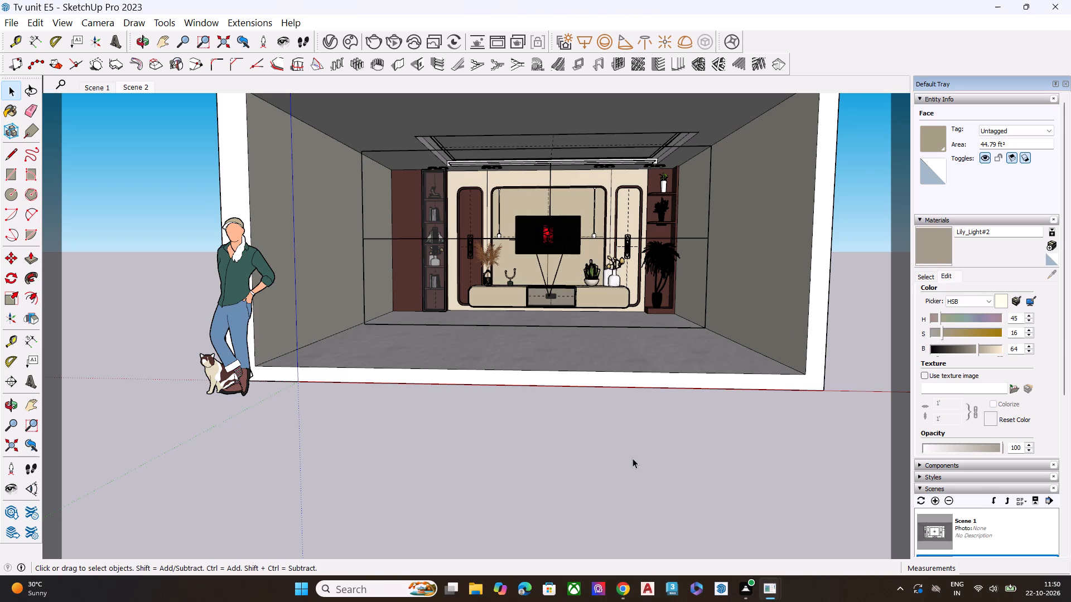
left_click(927, 236)
scroll(613, 183, "up", 3)
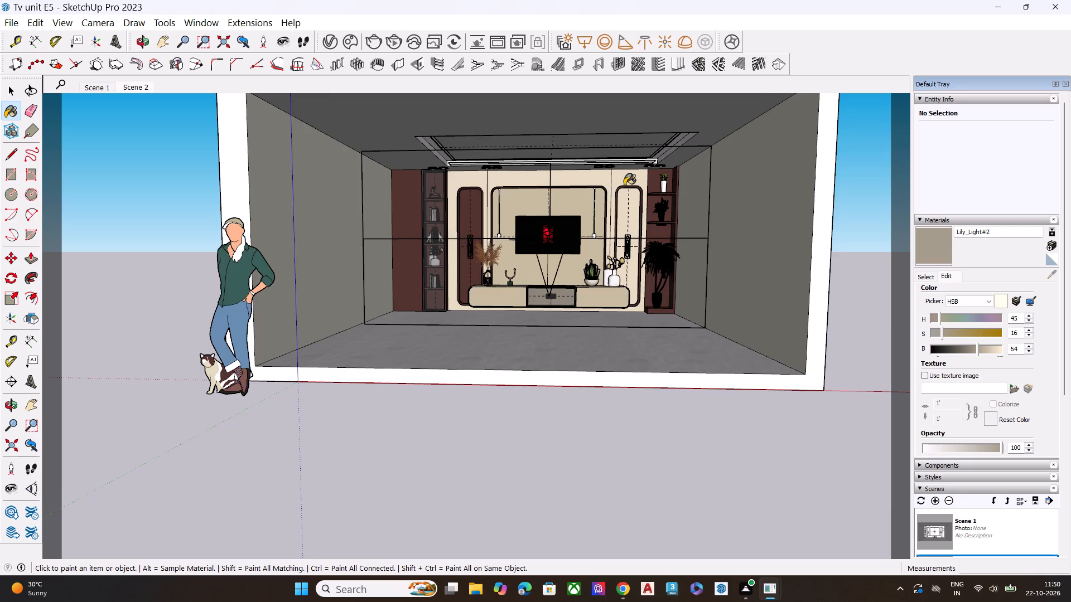
scroll(624, 186, "up", 5)
left_click(627, 210)
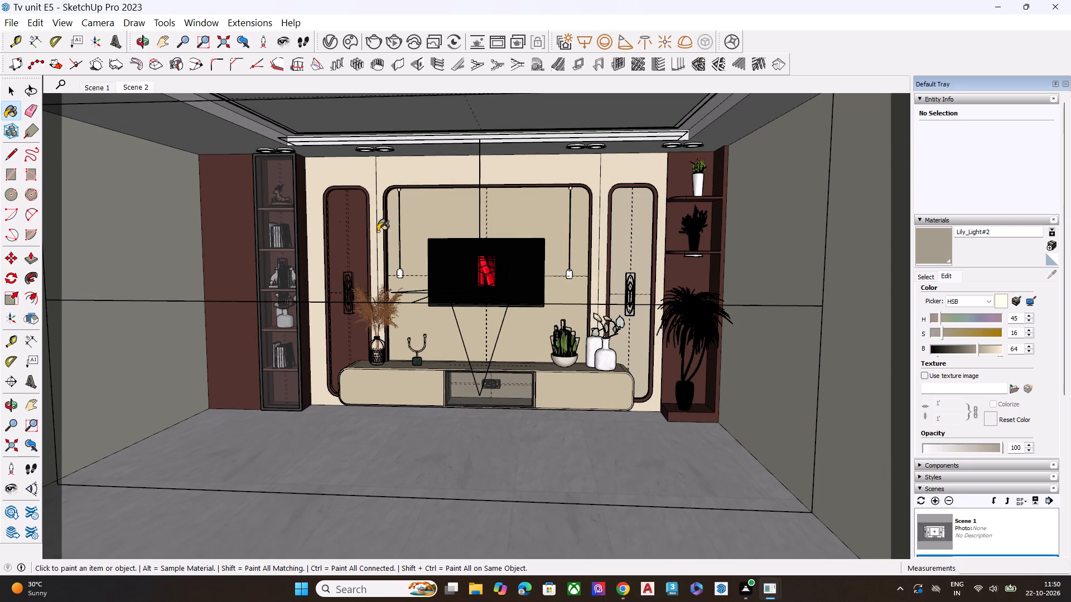
left_click(340, 221)
scroll(230, 195, "up", 2)
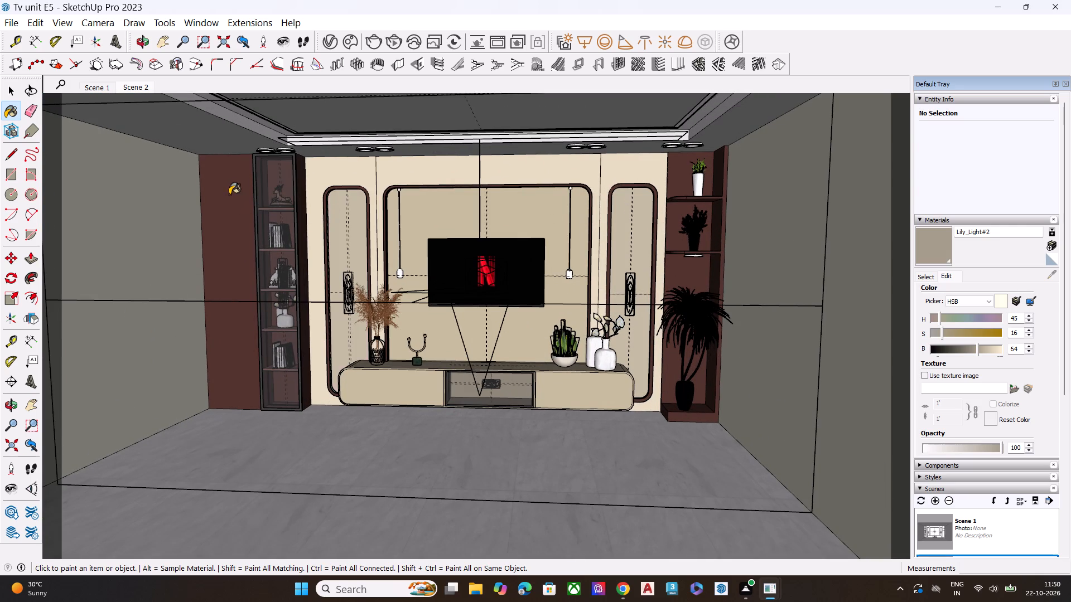
scroll(229, 195, "up", 3)
left_click(231, 194)
Paint the back panels in all three compartments of the open plant shelf unit right of the TV with Lily_Light#2.
scroll(310, 191, "down", 7)
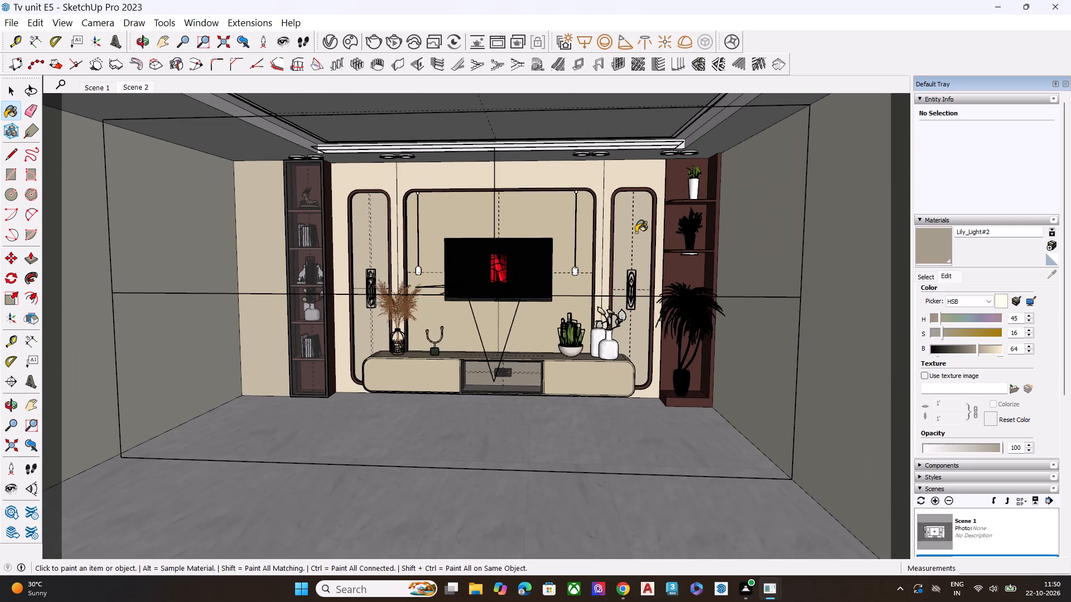
scroll(670, 226, "up", 7)
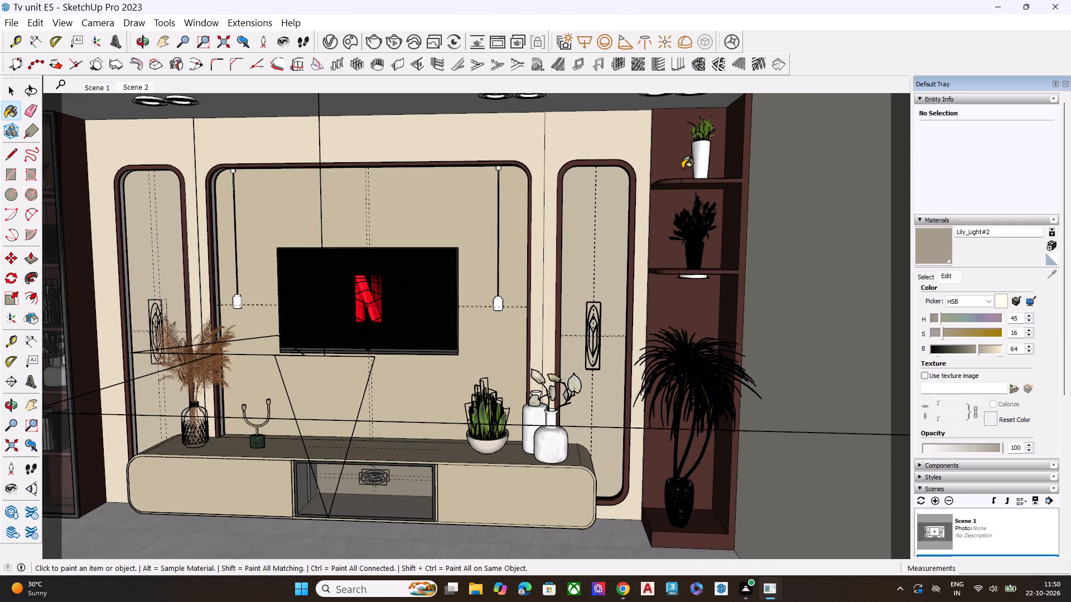
left_click(731, 155)
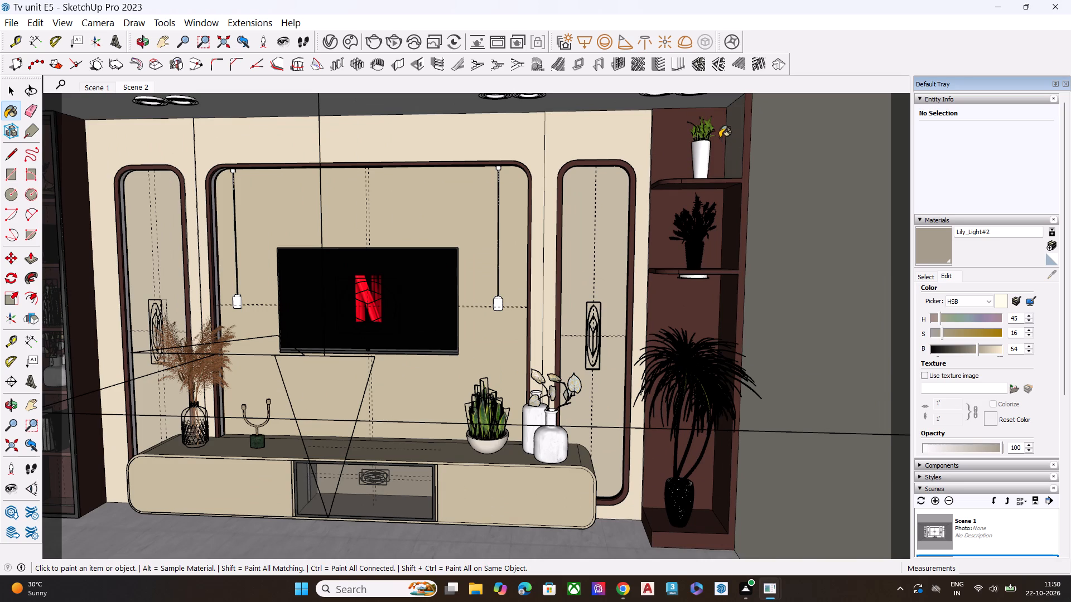
left_click(720, 138)
left_click(677, 202)
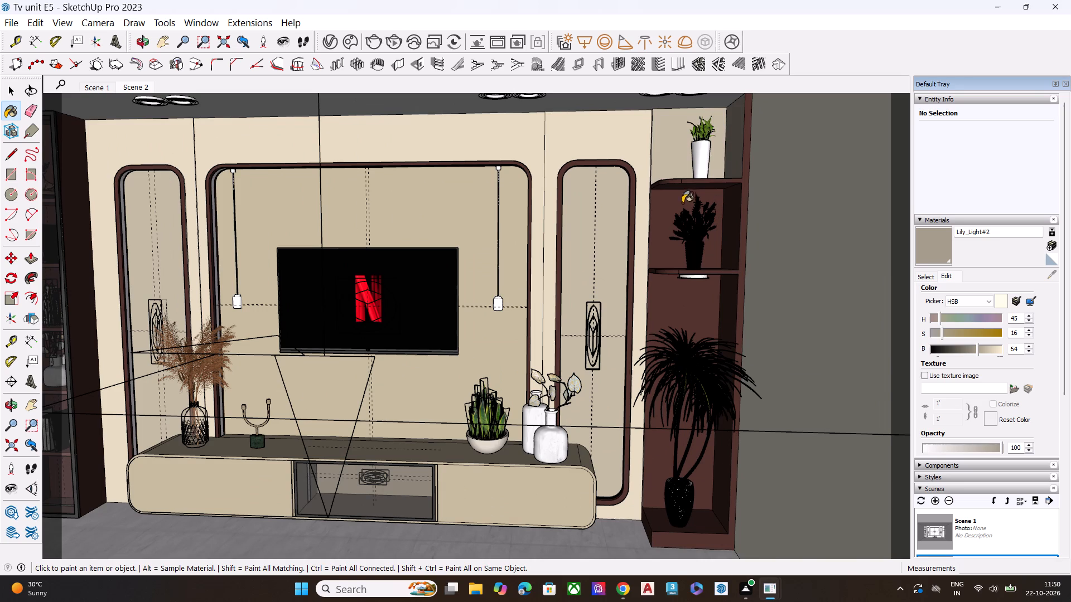
left_click(728, 218)
left_click(695, 301)
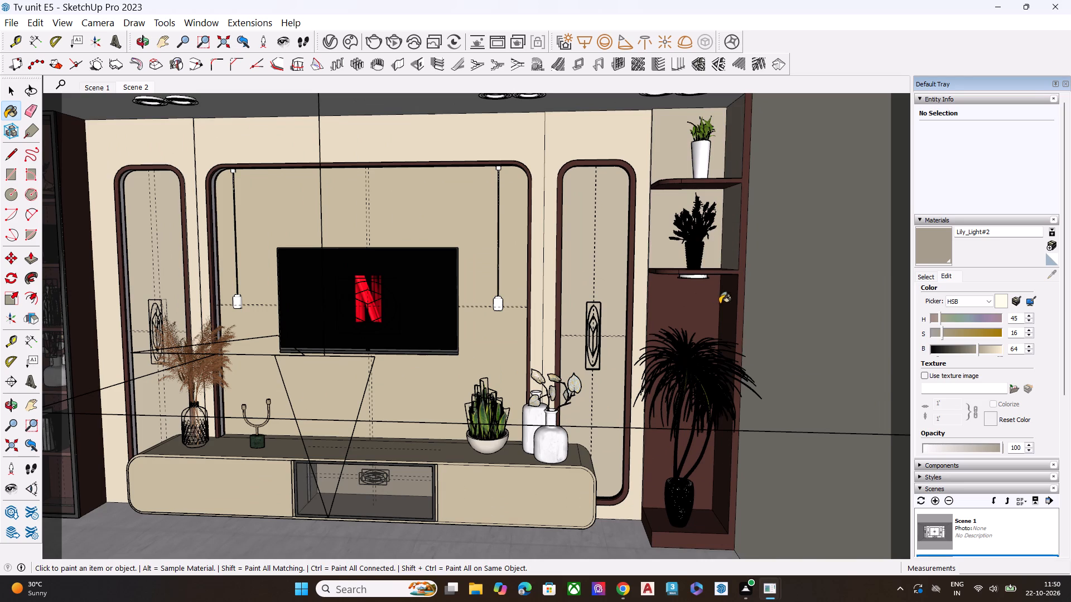
left_click(732, 297)
scroll(696, 263, "down", 7)
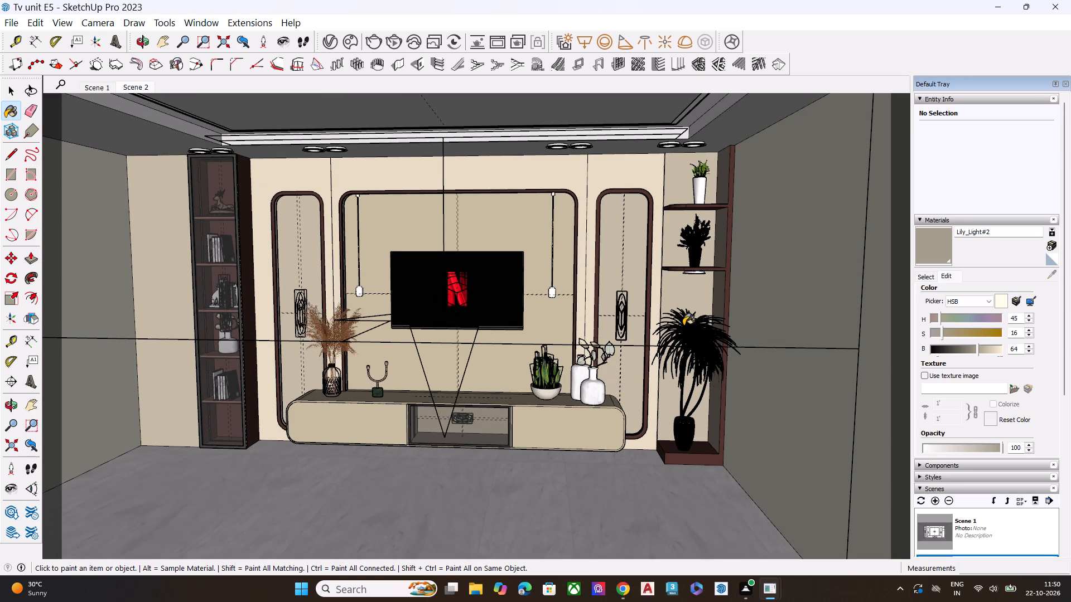
scroll(461, 302, "down", 5)
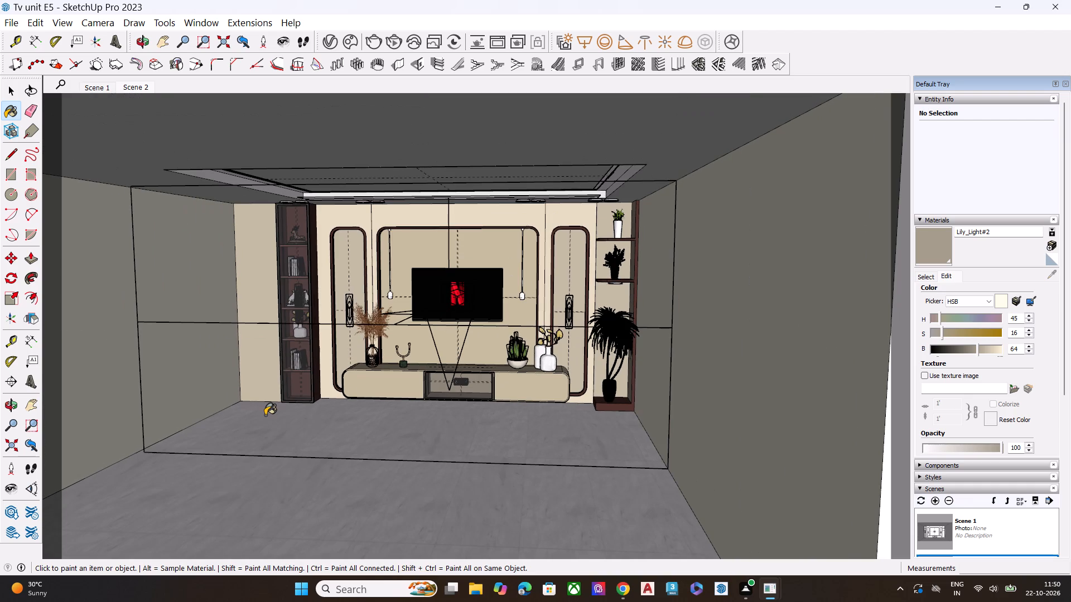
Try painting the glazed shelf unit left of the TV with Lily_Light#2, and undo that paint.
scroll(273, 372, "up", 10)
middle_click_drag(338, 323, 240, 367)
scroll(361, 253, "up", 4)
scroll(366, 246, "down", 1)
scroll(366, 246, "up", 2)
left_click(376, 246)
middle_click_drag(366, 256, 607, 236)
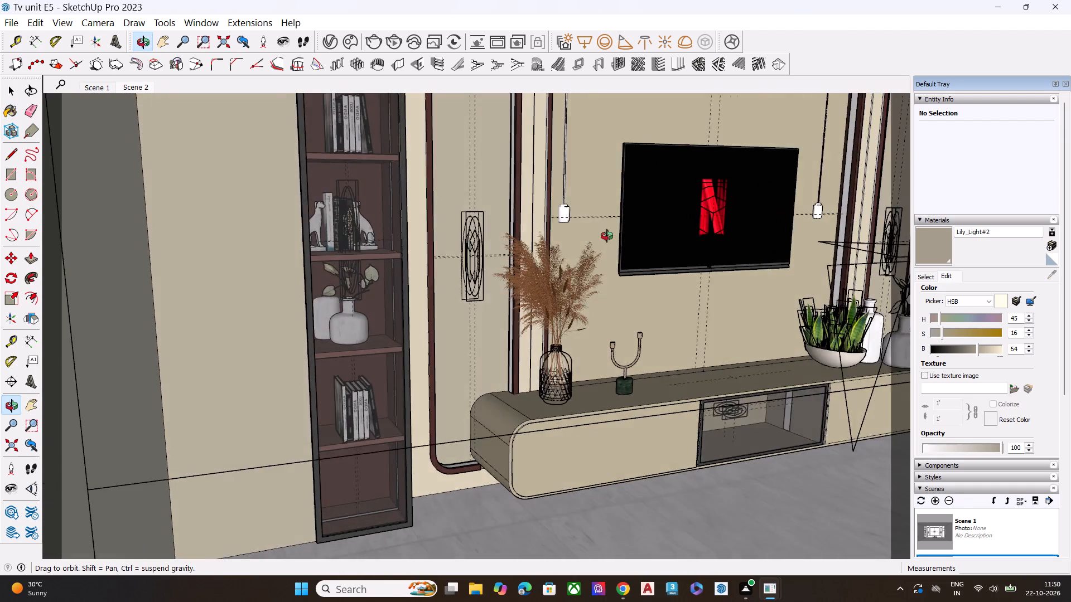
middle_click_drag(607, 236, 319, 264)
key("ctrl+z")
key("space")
Review the repainted panels and shelf backs across the whole TV wall in a frontal view of the room.
scroll(464, 246, "down", 8)
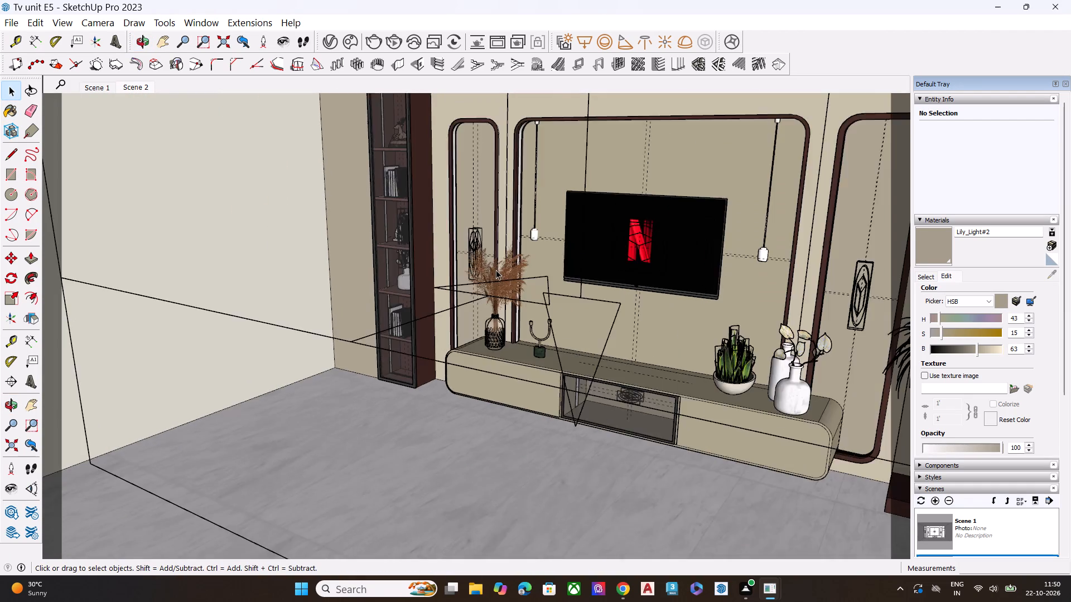
scroll(496, 270, "down", 2)
middle_click_drag(548, 332, 642, 270)
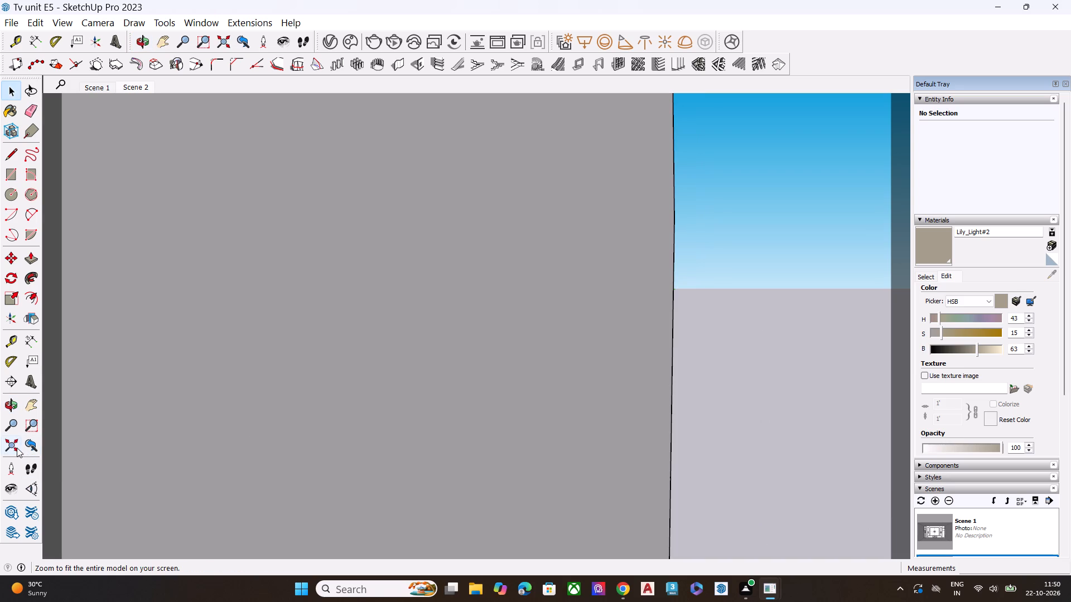
left_click(8, 445)
scroll(215, 446, "down", 2)
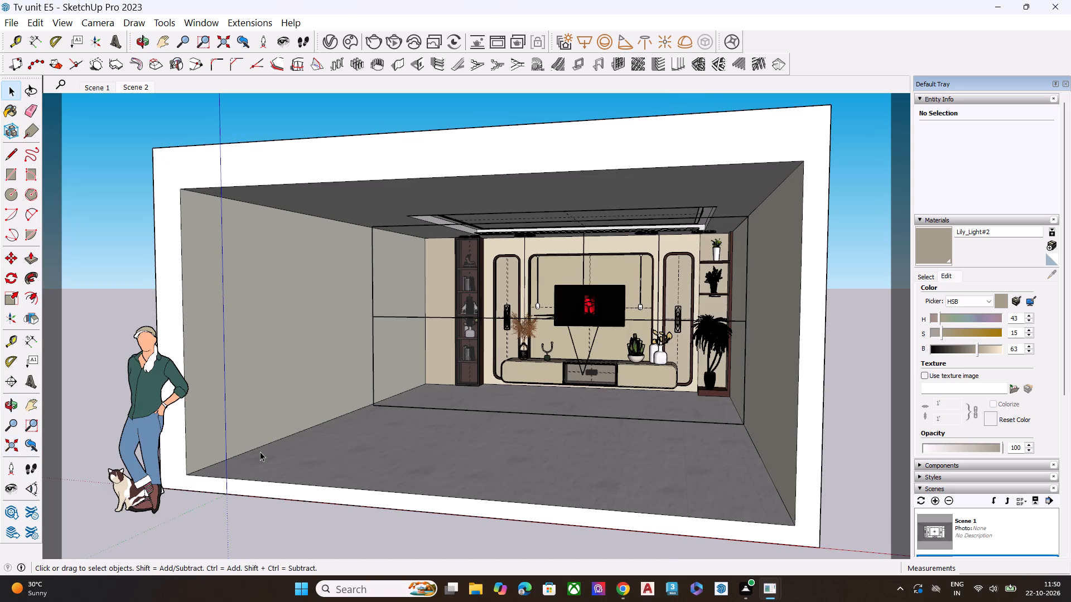
middle_click_drag(427, 443, 513, 423)
scroll(638, 367, "up", 7)
scroll(552, 372, "down", 3)
scroll(504, 377, "up", 1)
scroll(491, 377, "down", 2)
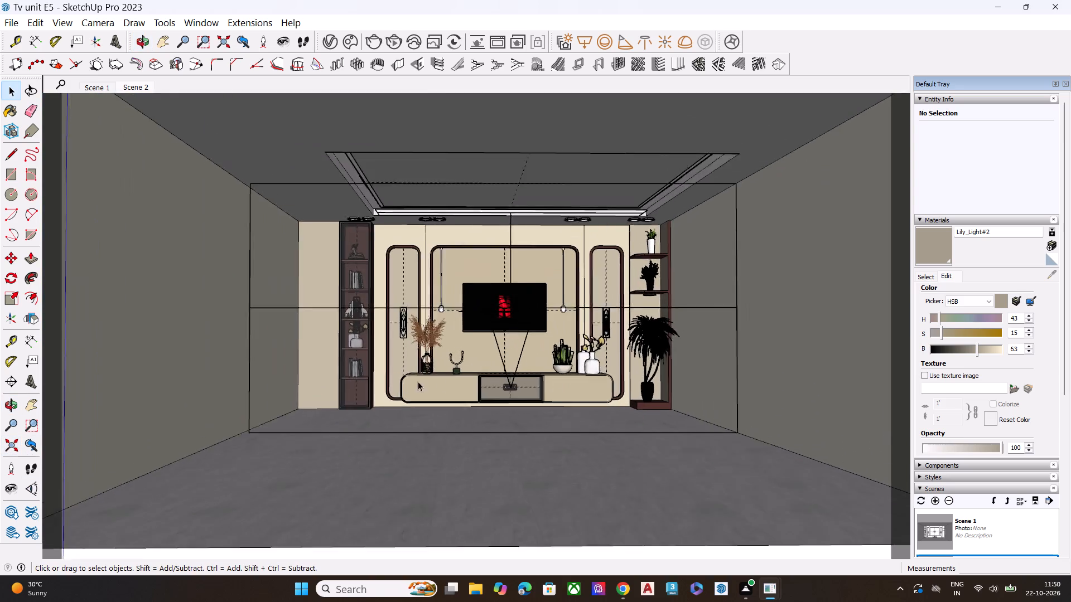
scroll(418, 381, "down", 2)
key("space")
left_click(430, 517)
scroll(490, 363, "up", 5)
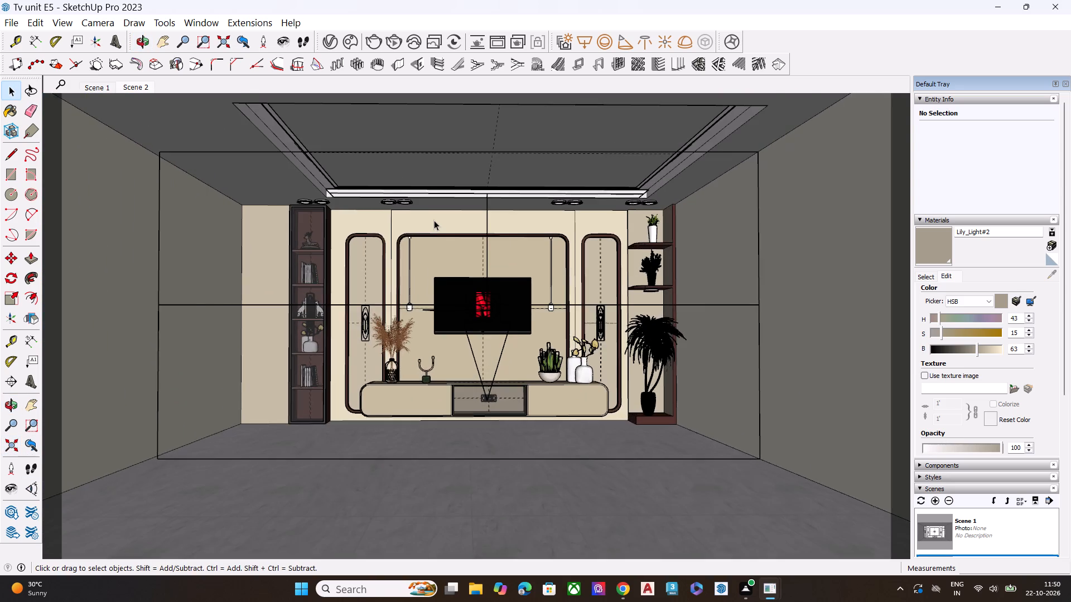
scroll(434, 220, "up", 1)
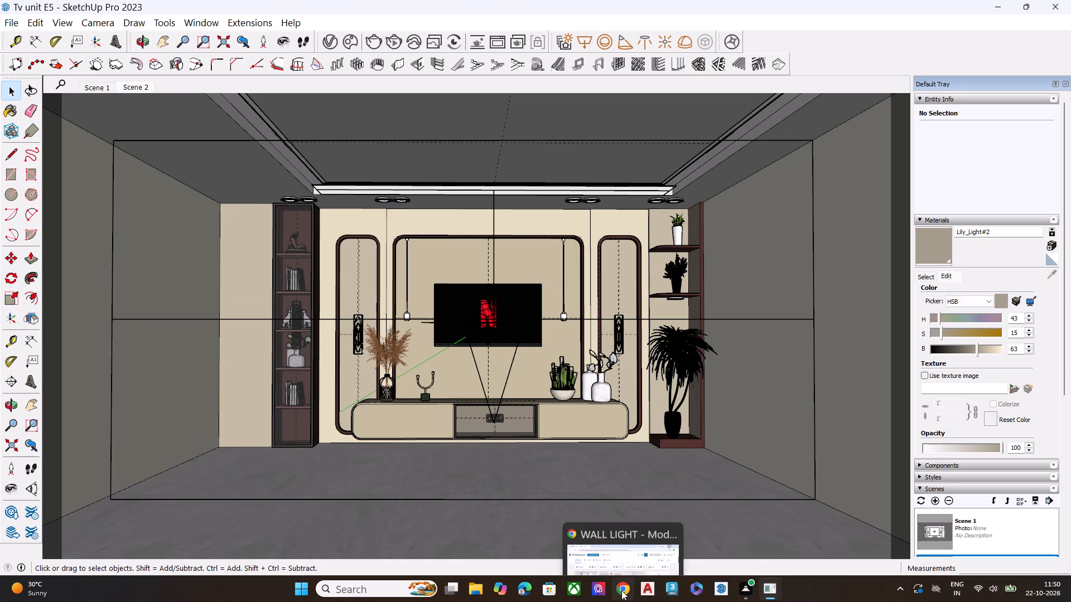
Switch to Chrome and browse the 3D Warehouse WALL LIGHT results for a fixture suited to the TV unit.
left_click(621, 590)
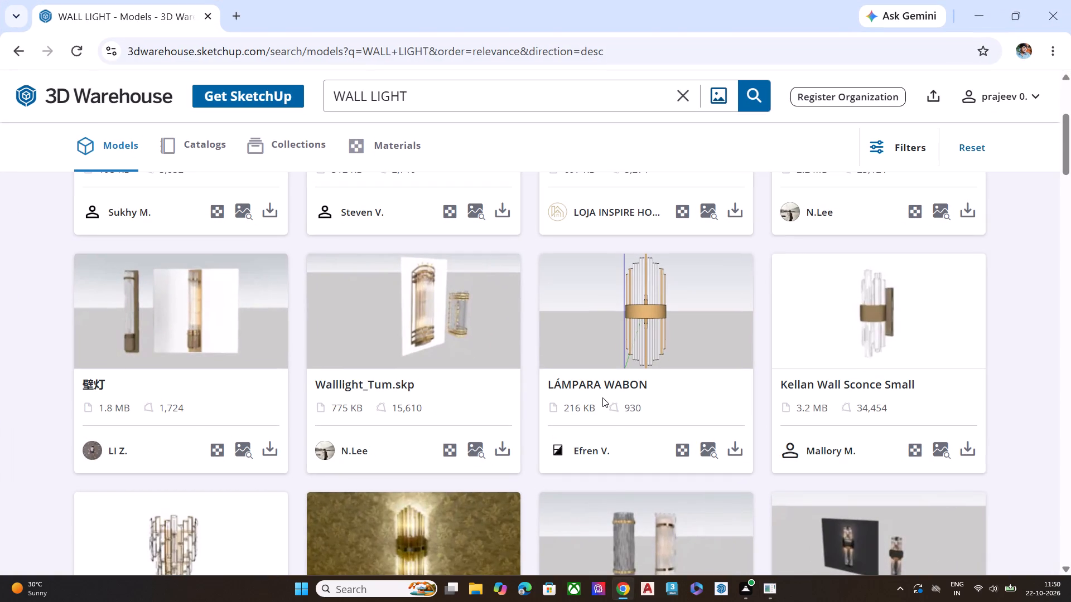
scroll(503, 358, "up", 2)
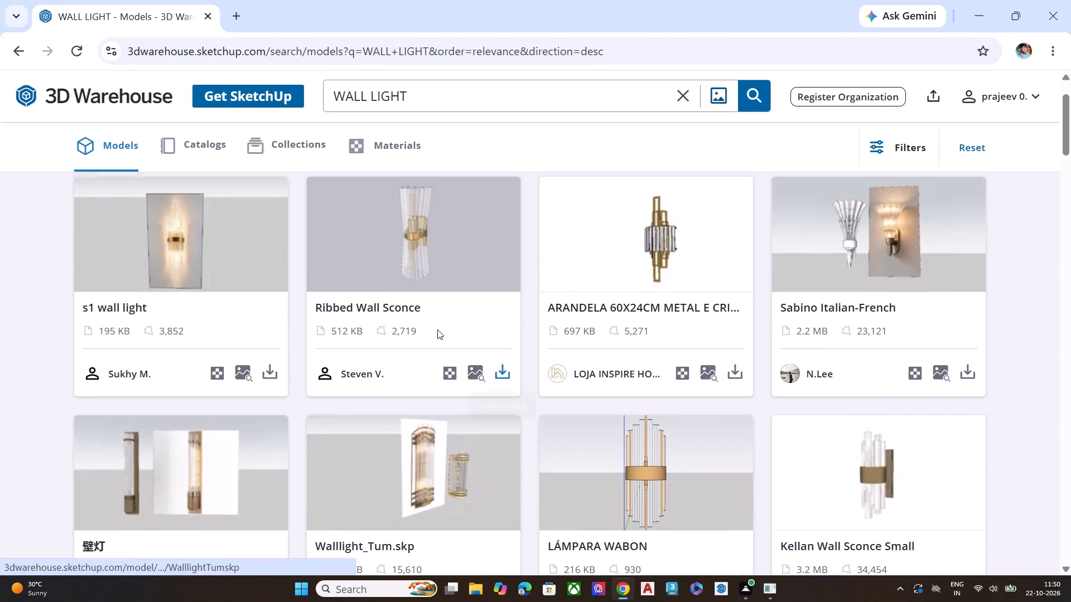
scroll(304, 198, "up", 1)
scroll(304, 200, "down", 1)
scroll(304, 200, "up", 5)
scroll(304, 200, "down", 1)
scroll(304, 200, "up", 5)
scroll(304, 200, "down", 2)
scroll(304, 200, "up", 4)
left_click(343, 219)
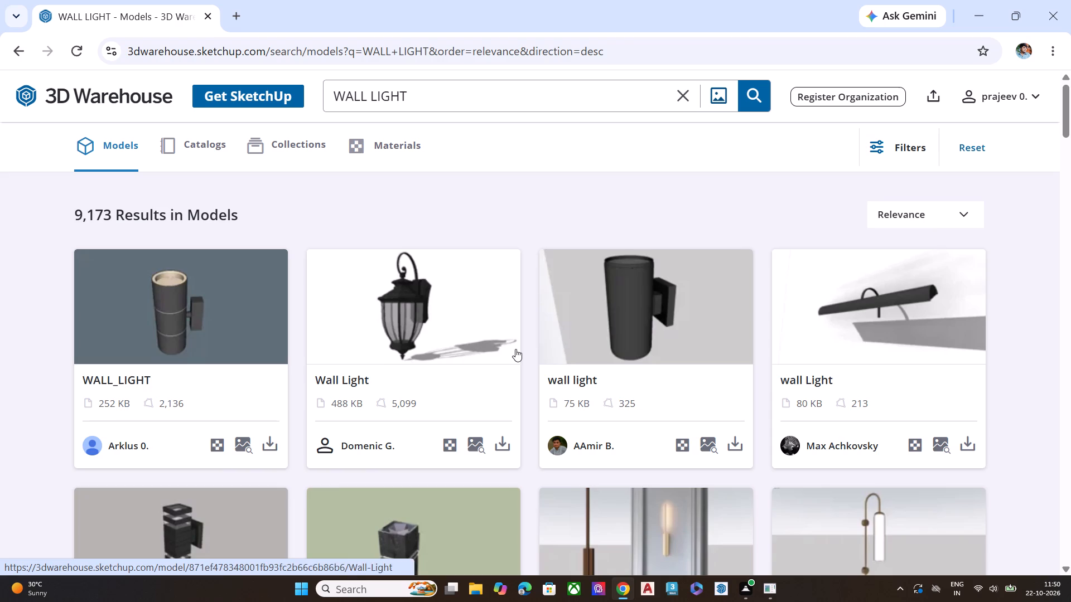
scroll(515, 349, "down", 2)
scroll(635, 360, "down", 1)
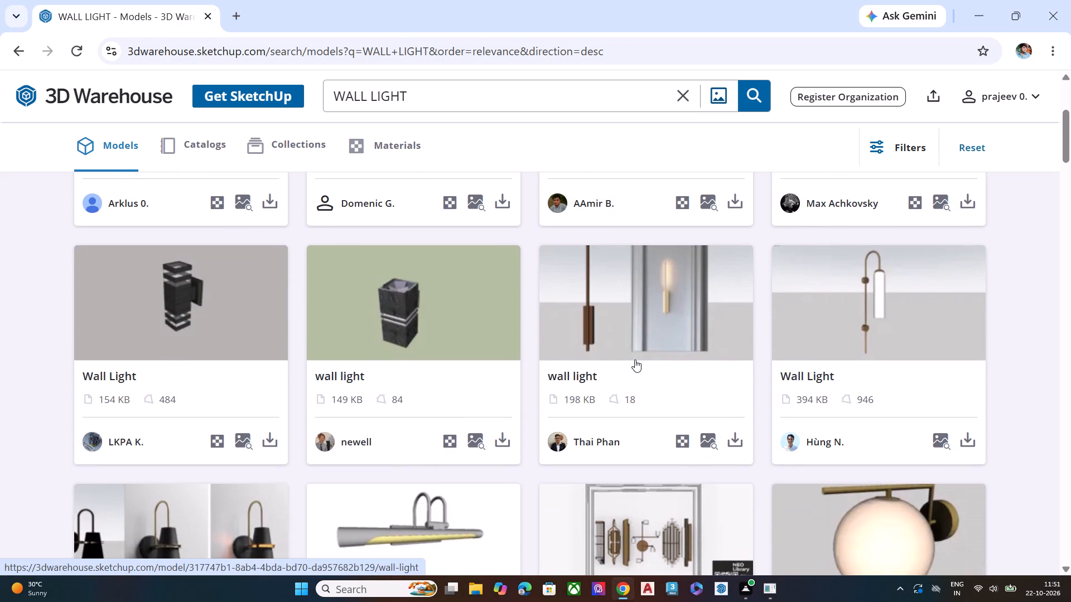
scroll(645, 355, "down", 6)
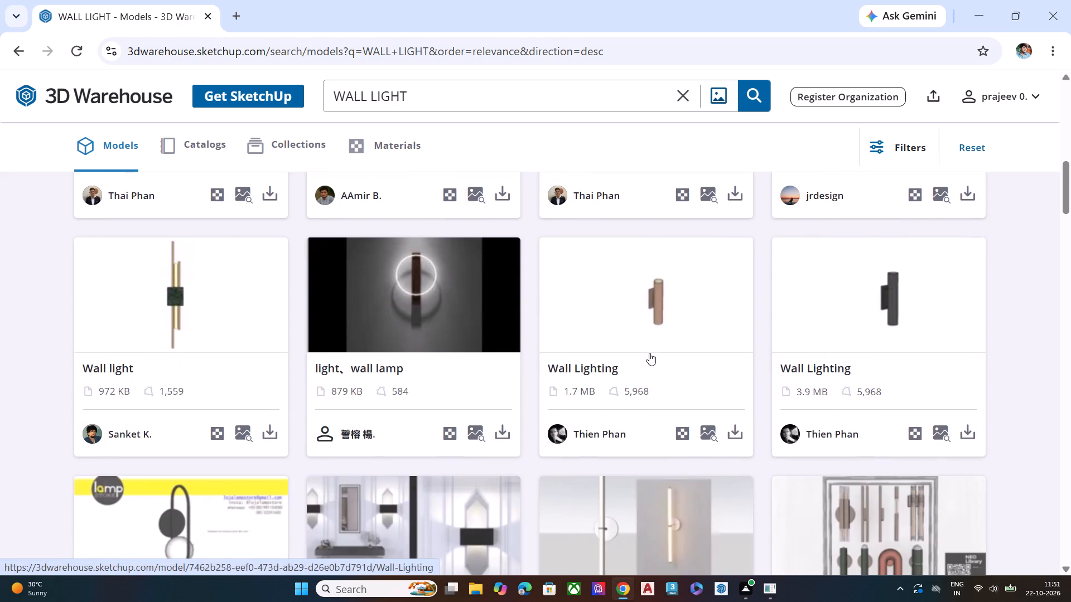
scroll(648, 353, "down", 4)
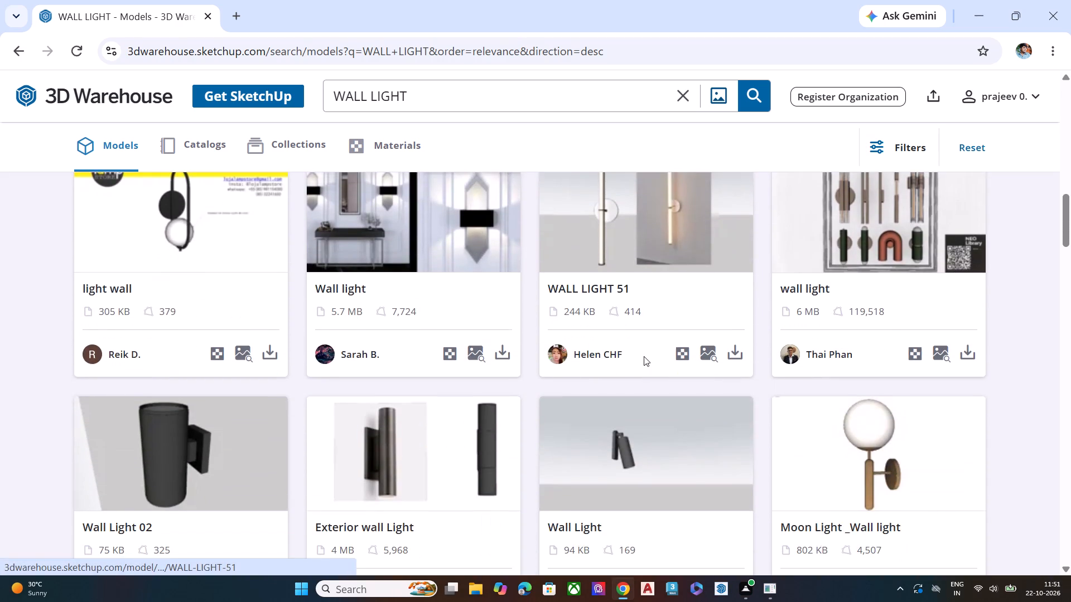
scroll(644, 356, "down", 8)
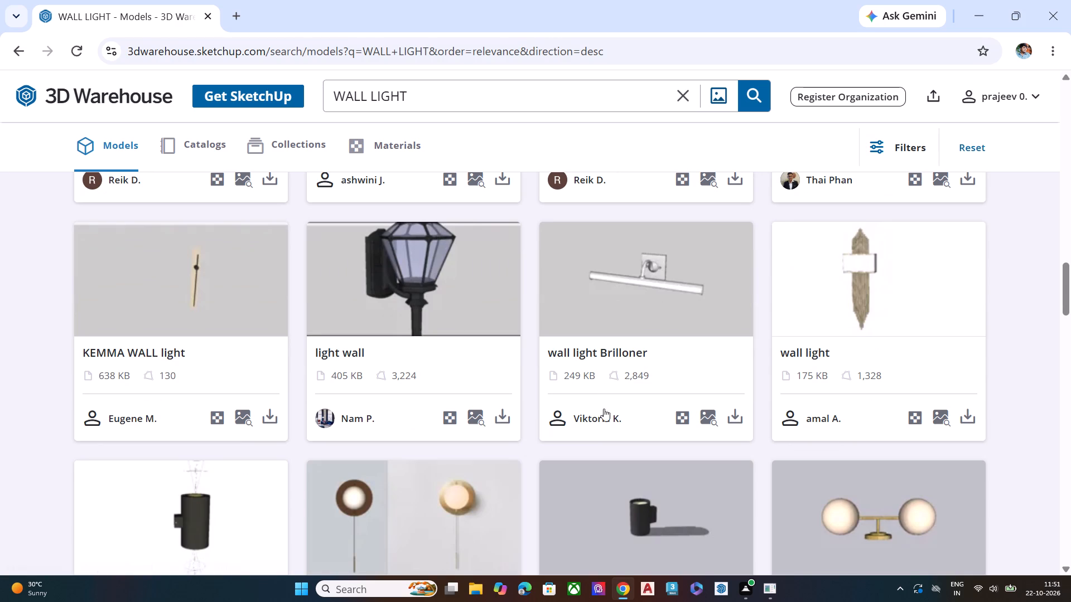
scroll(673, 390, "down", 2)
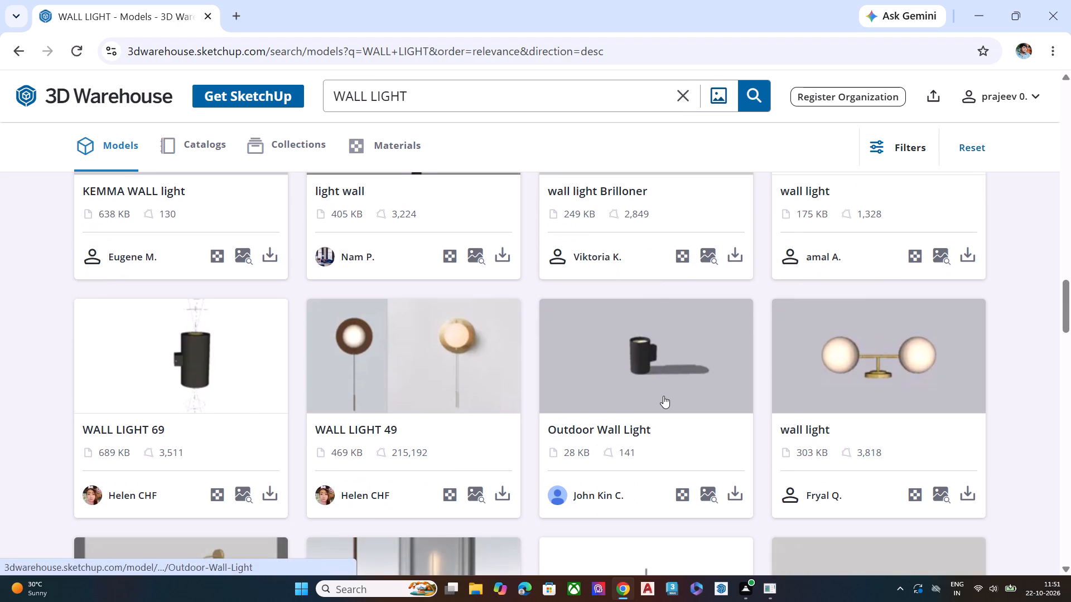
scroll(649, 406, "down", 1)
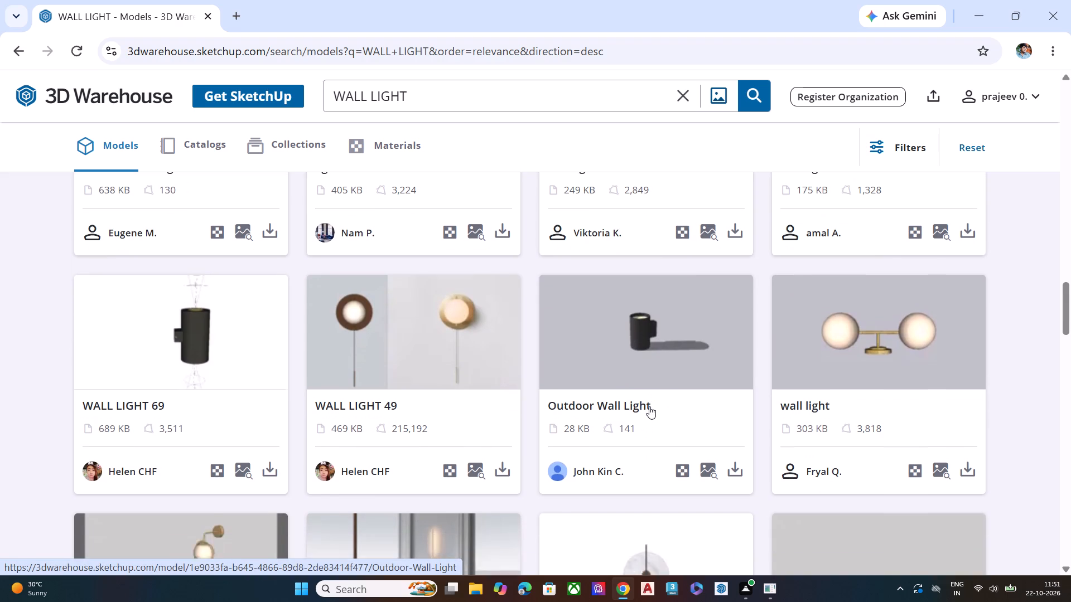
scroll(649, 406, "down", 2)
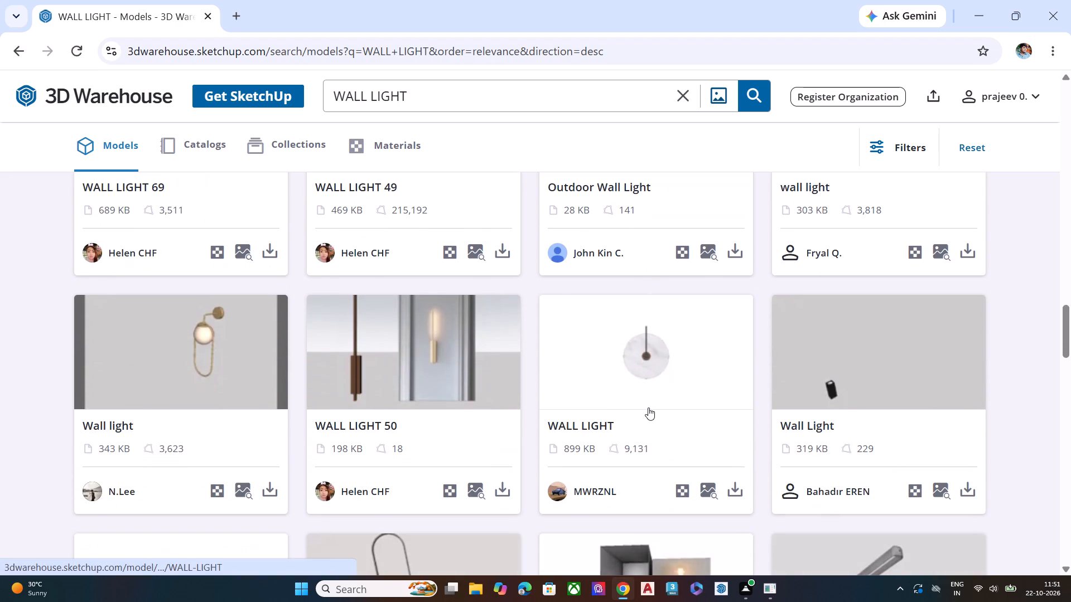
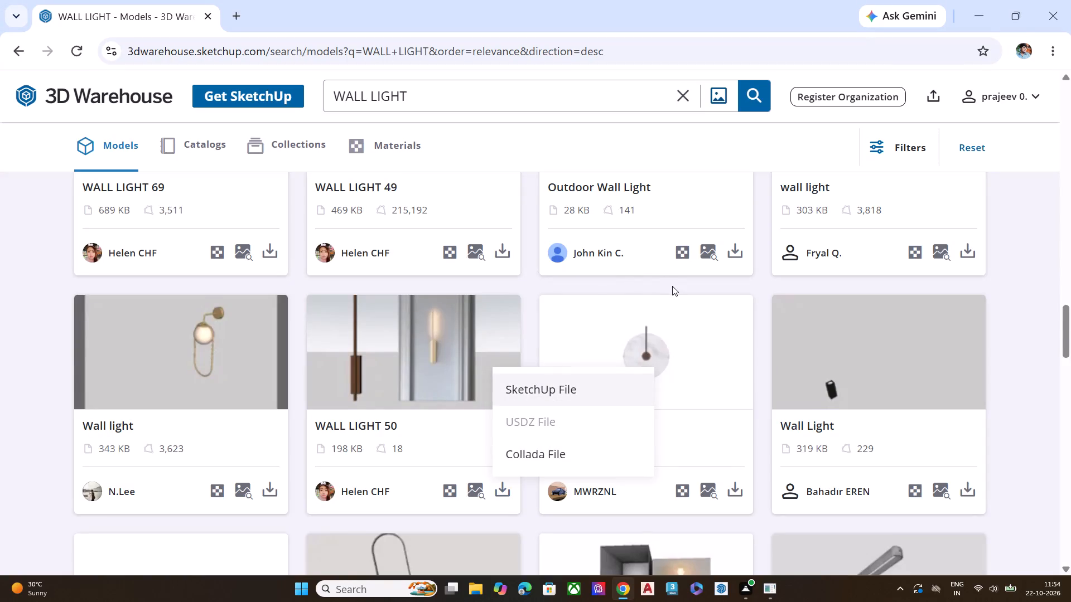
Download the WALL LIGHT 50 model from the 3D Warehouse results as a SketchUp file and check the download.
scroll(673, 290, "down", 4)
scroll(622, 295, "down", 4)
scroll(621, 296, "up", 3)
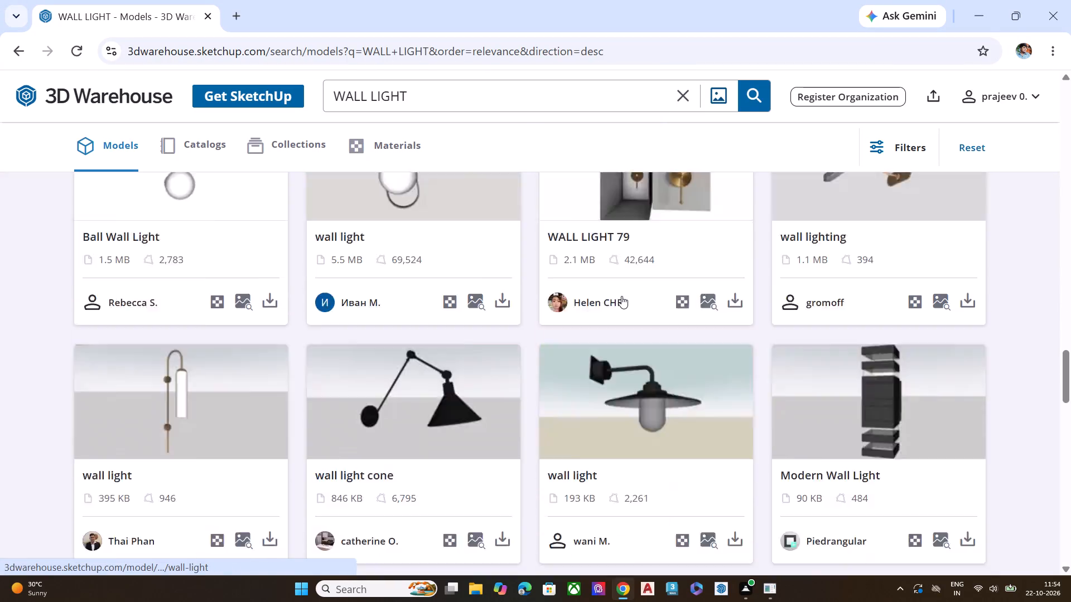
scroll(621, 296, "up", 4)
left_click(549, 303)
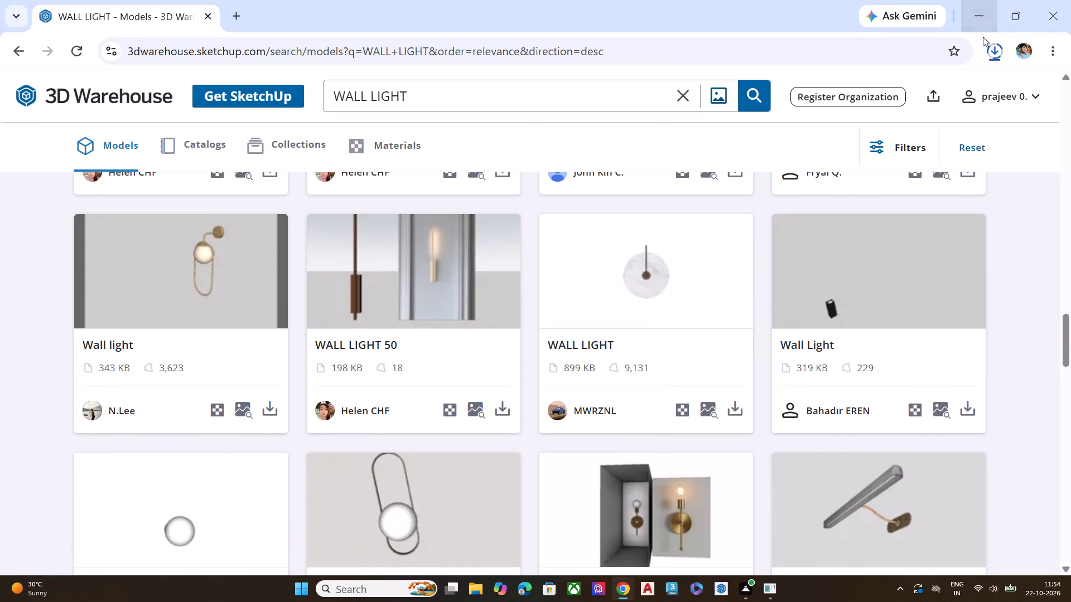
left_click(999, 50)
left_click(999, 50)
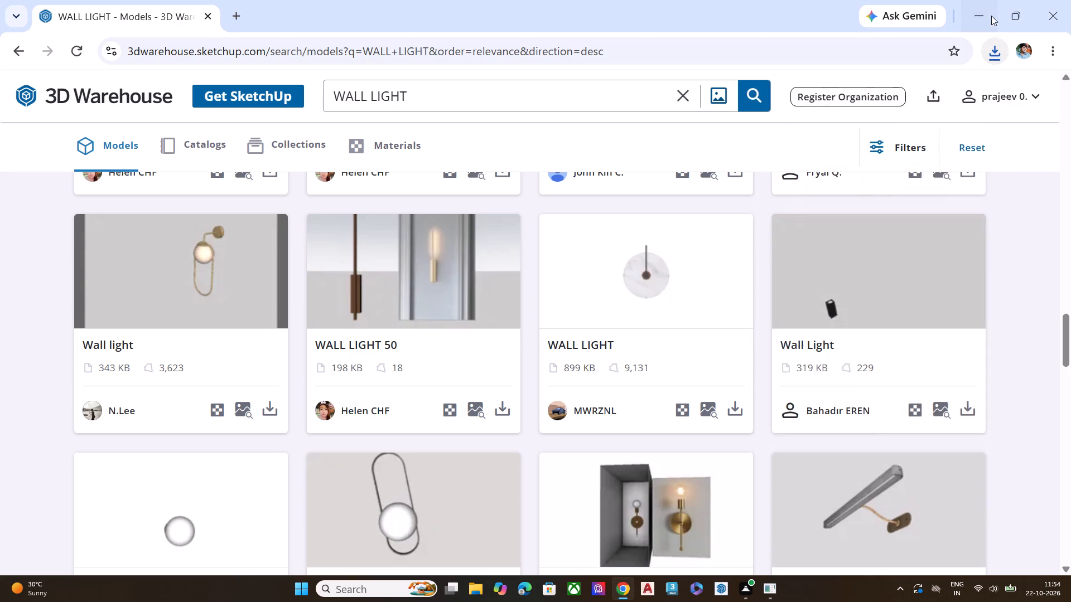
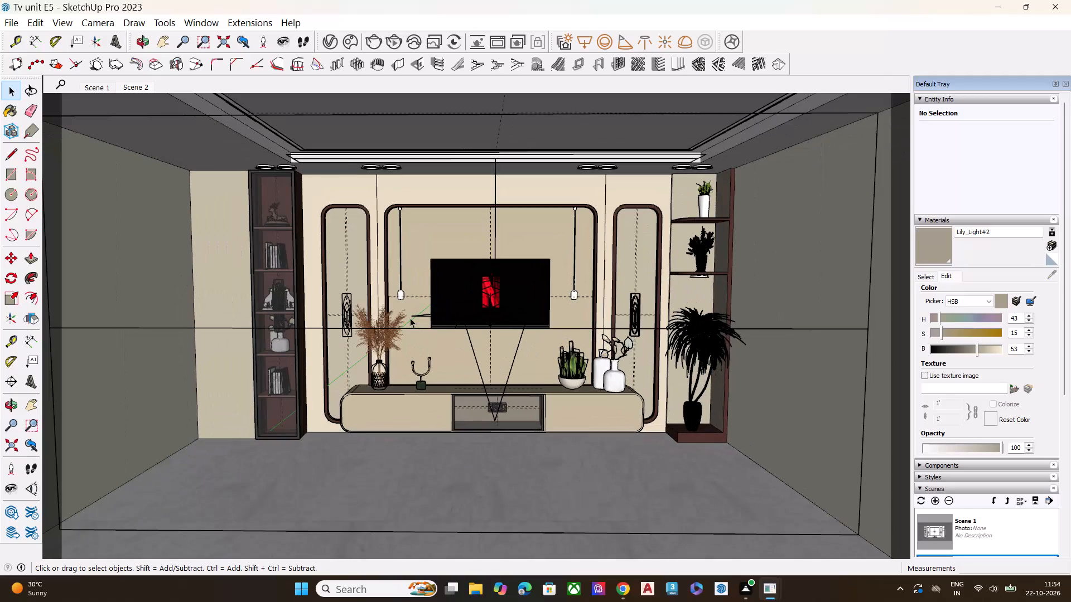
Import WALL+LIGHT+50.skp from the Downloads folder and place it outside the room, beyond its right side wall.
left_click(13, 24)
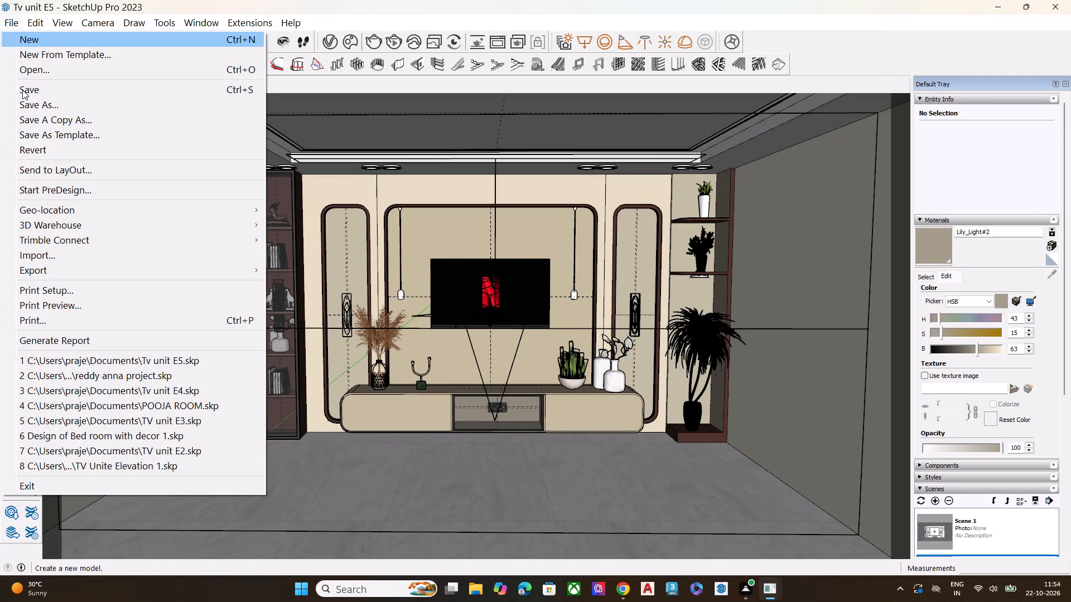
left_click(54, 255)
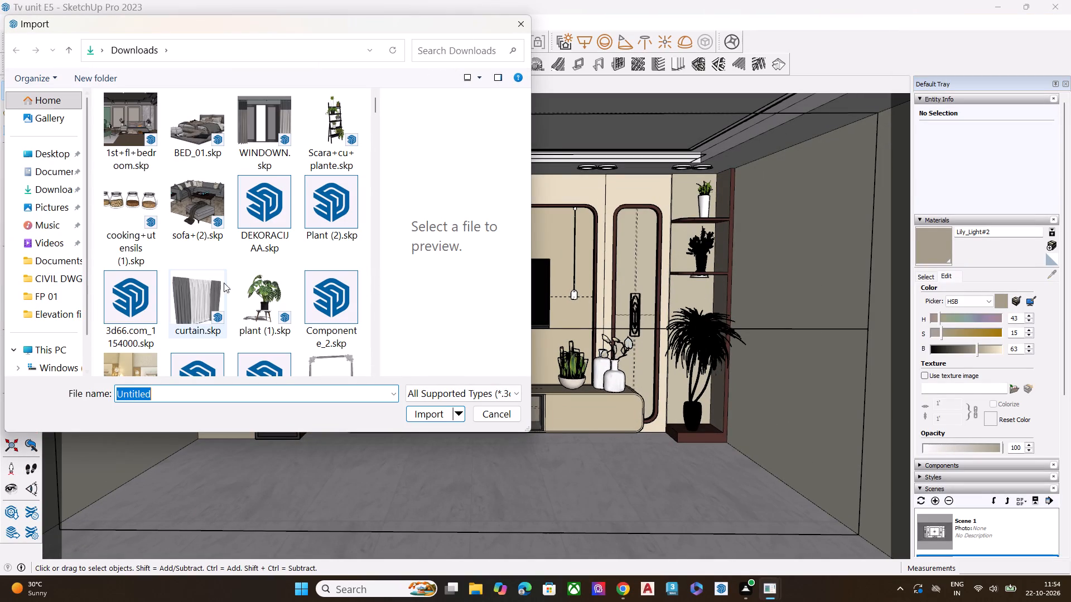
scroll(202, 245, "down", 2)
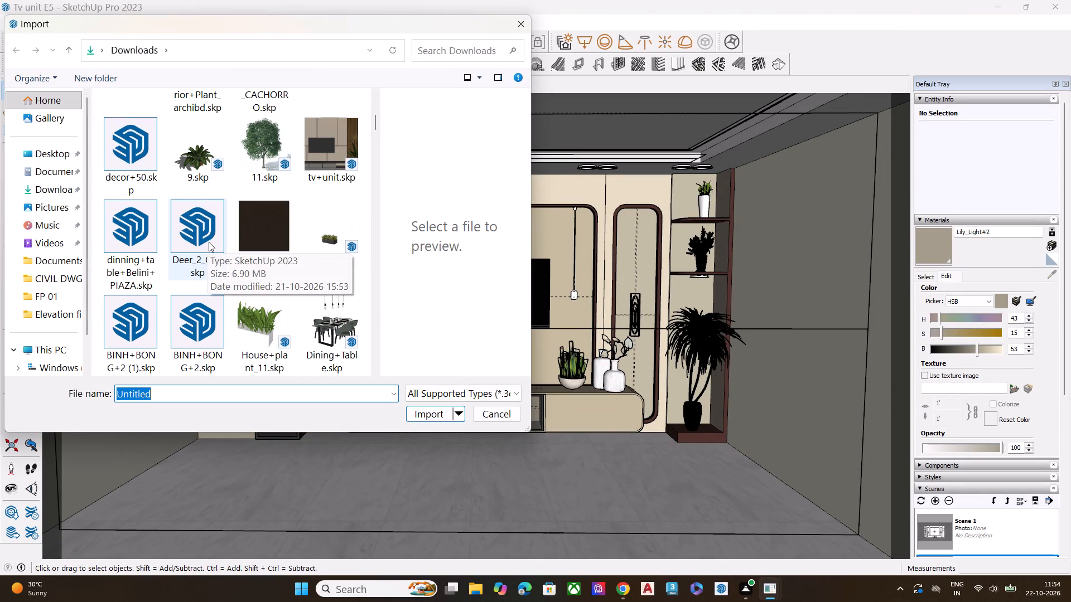
scroll(168, 190, "down", 1)
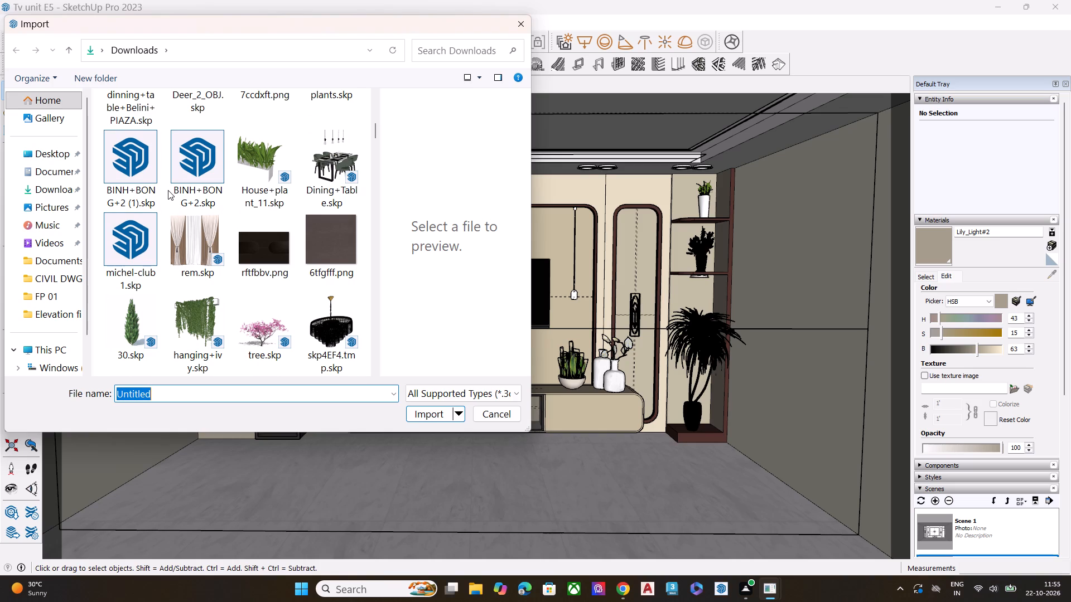
scroll(168, 190, "down", 4)
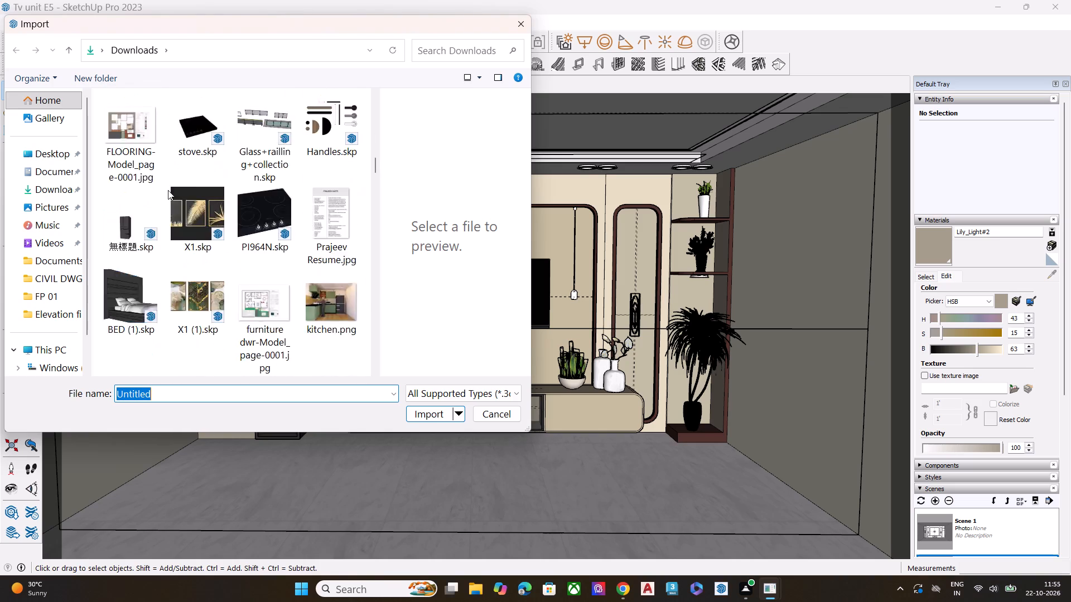
scroll(168, 190, "down", 3)
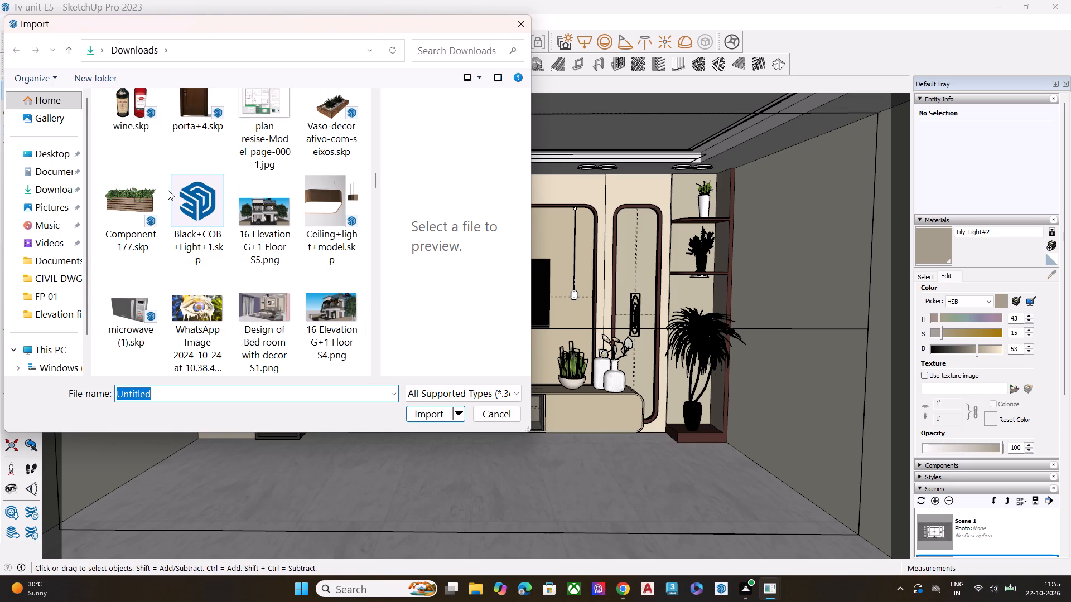
scroll(168, 190, "down", 2)
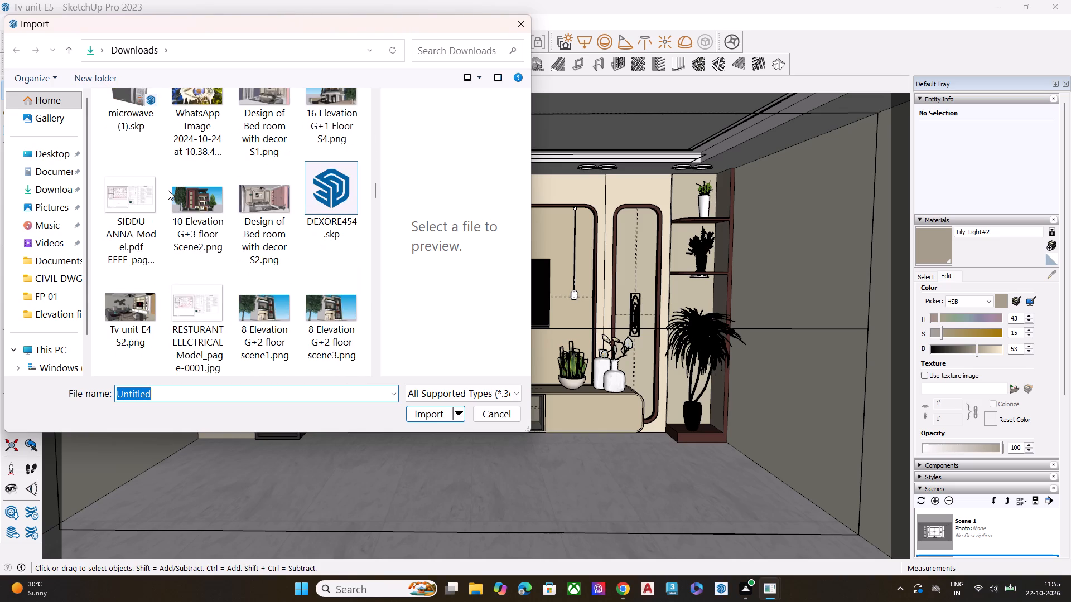
scroll(168, 190, "down", 4)
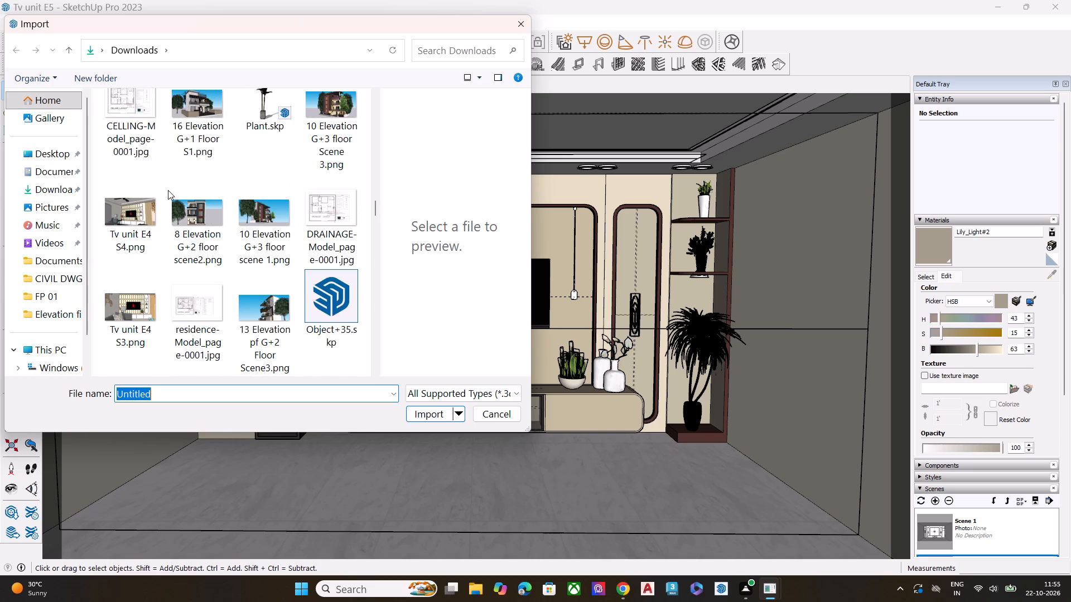
scroll(168, 190, "down", 3)
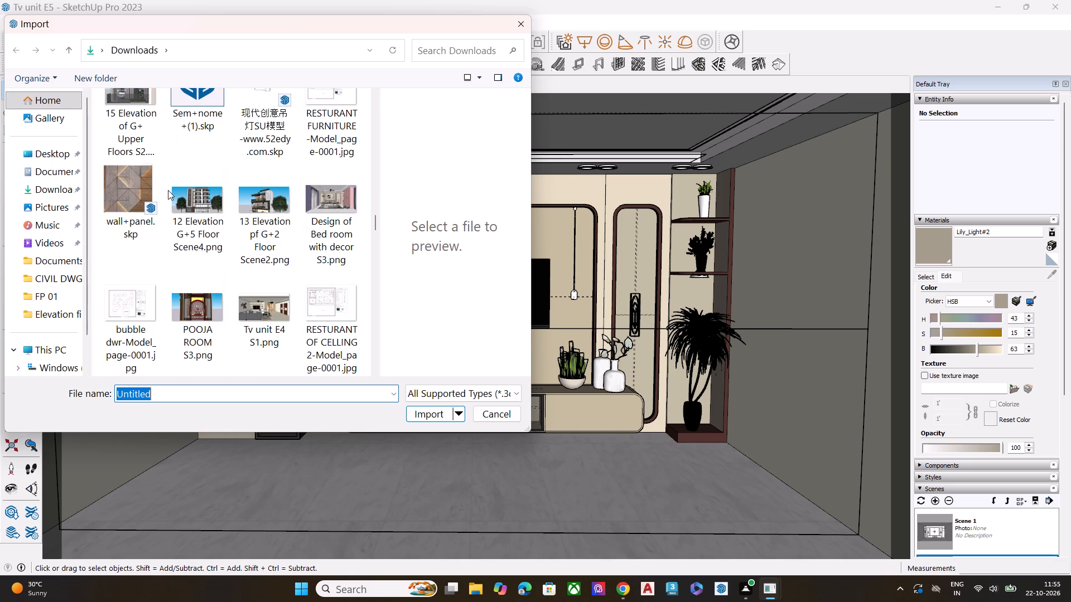
scroll(168, 190, "down", 4)
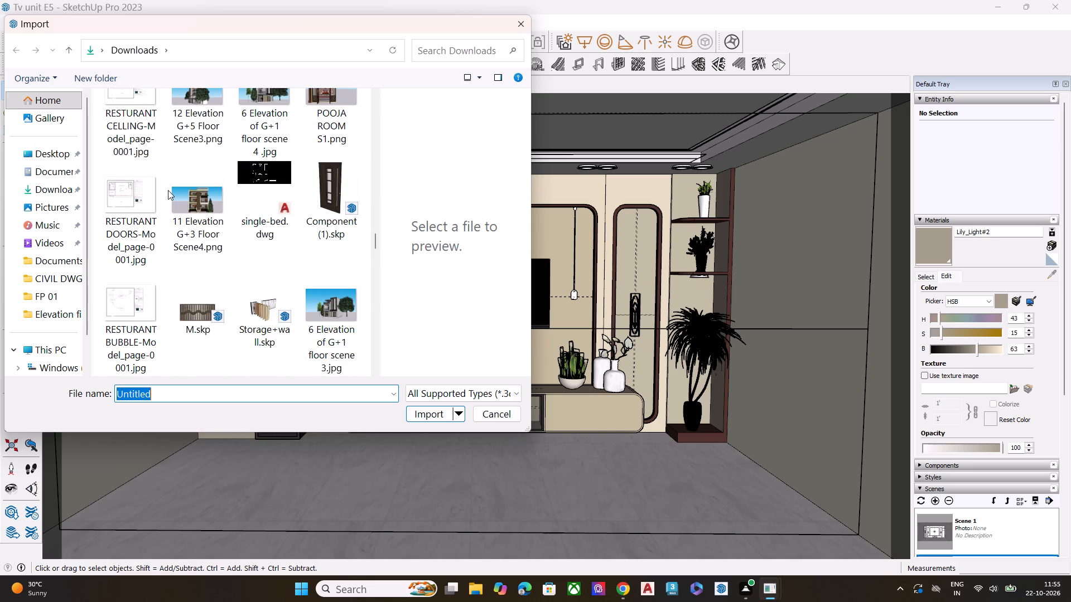
scroll(168, 190, "down", 5)
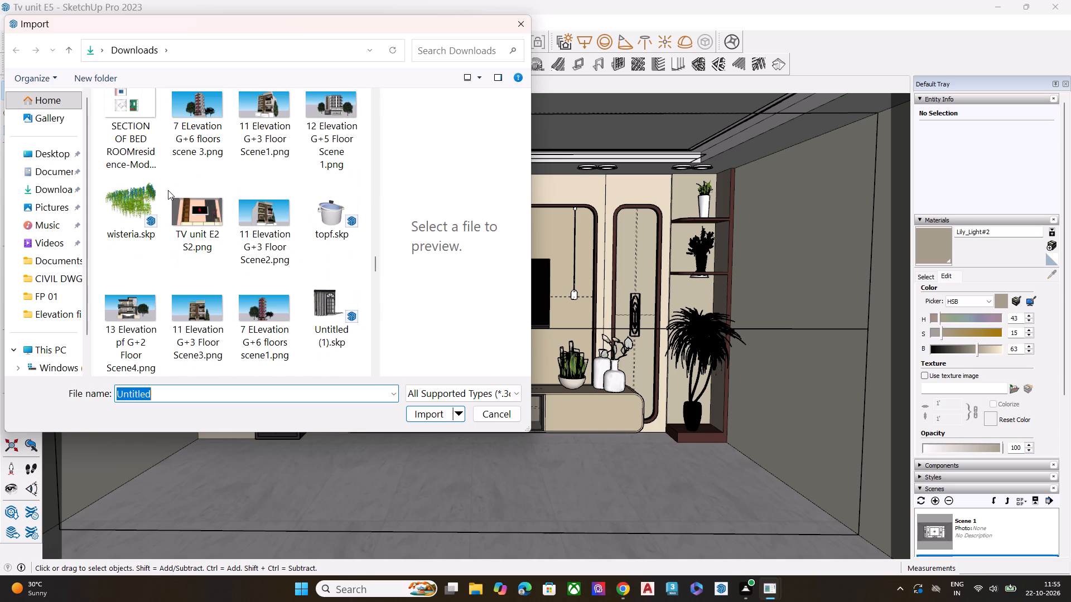
scroll(168, 190, "down", 1)
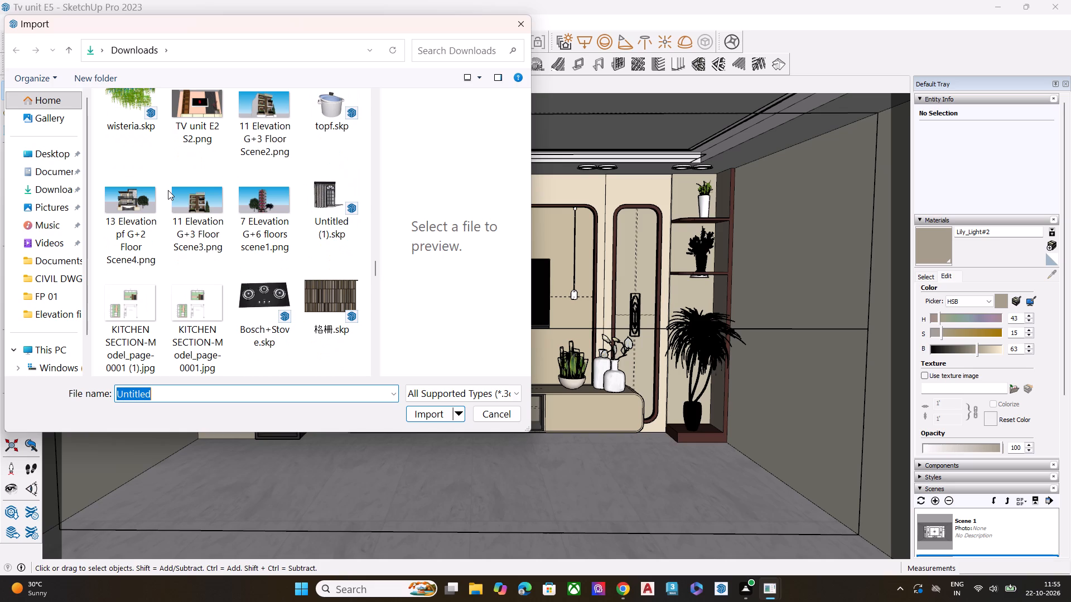
scroll(168, 190, "down", 1)
scroll(225, 220, "down", 1)
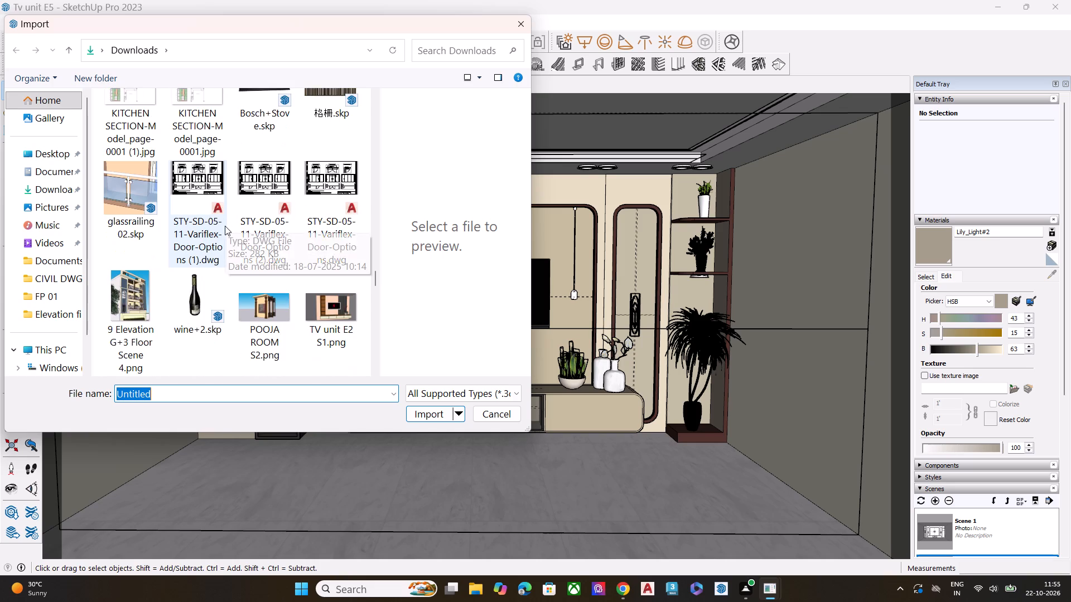
scroll(225, 226, "down", 3)
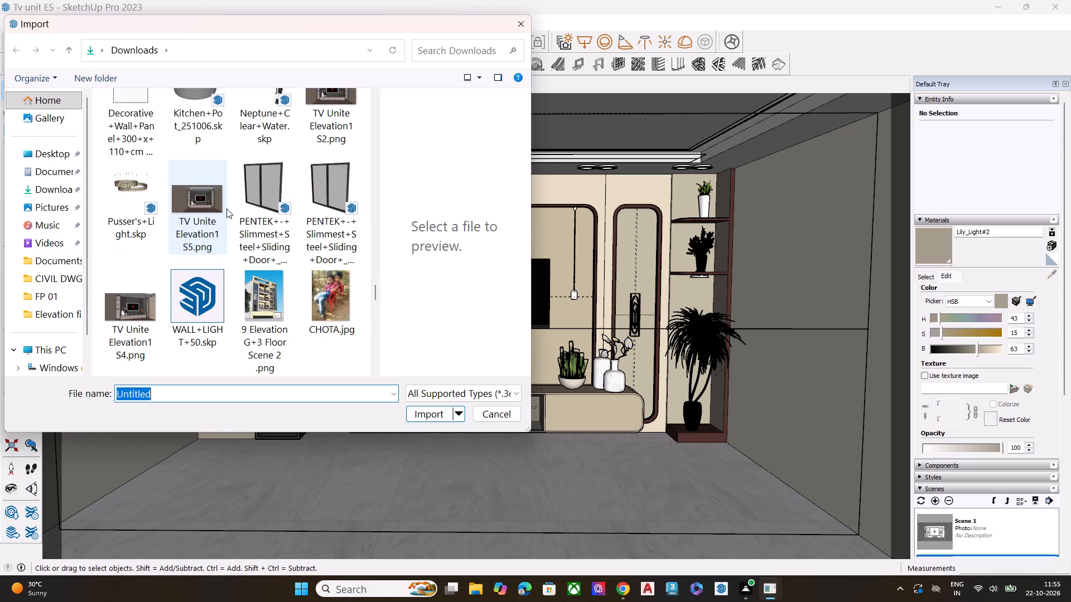
left_click(203, 291)
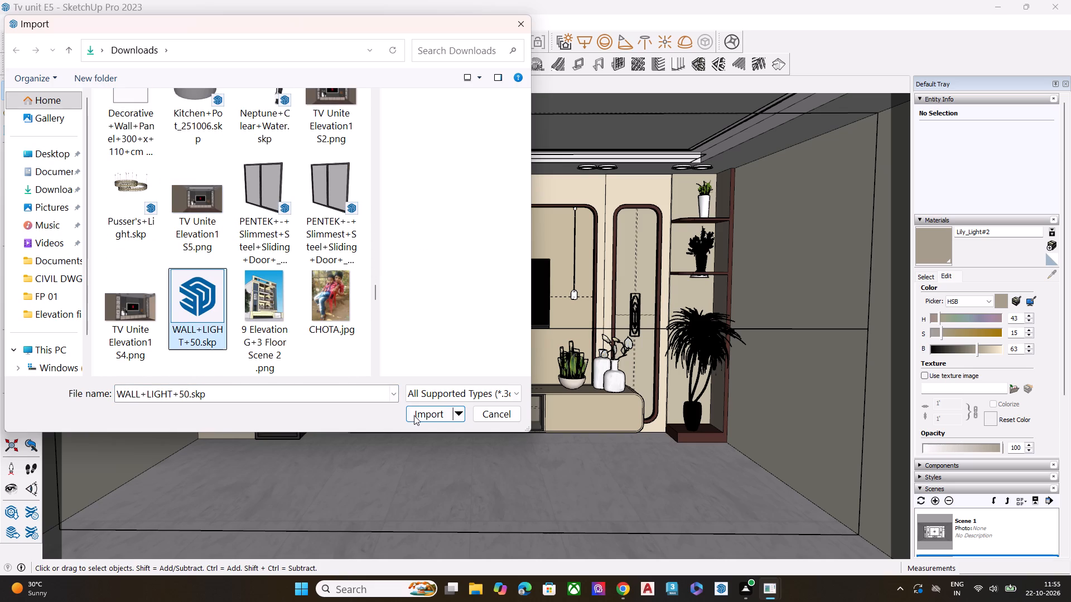
left_click(416, 415)
scroll(564, 304, "down", 8)
scroll(529, 224, "down", 1)
scroll(529, 224, "up", 1)
scroll(528, 227, "down", 1)
scroll(525, 235, "up", 1)
scroll(525, 237, "down", 7)
scroll(525, 239, "up", 1)
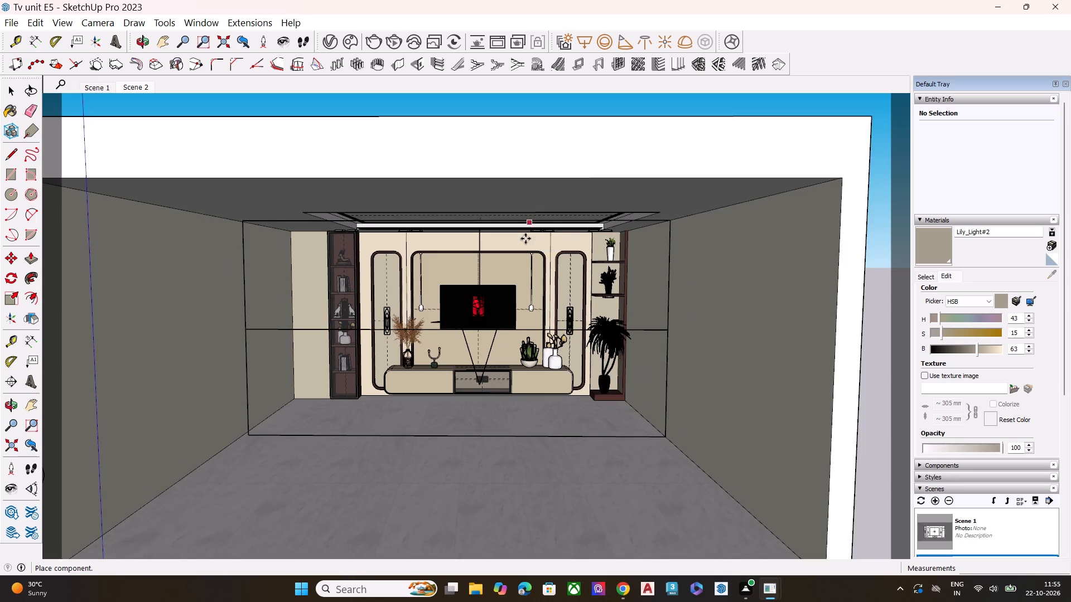
scroll(527, 243, "down", 1)
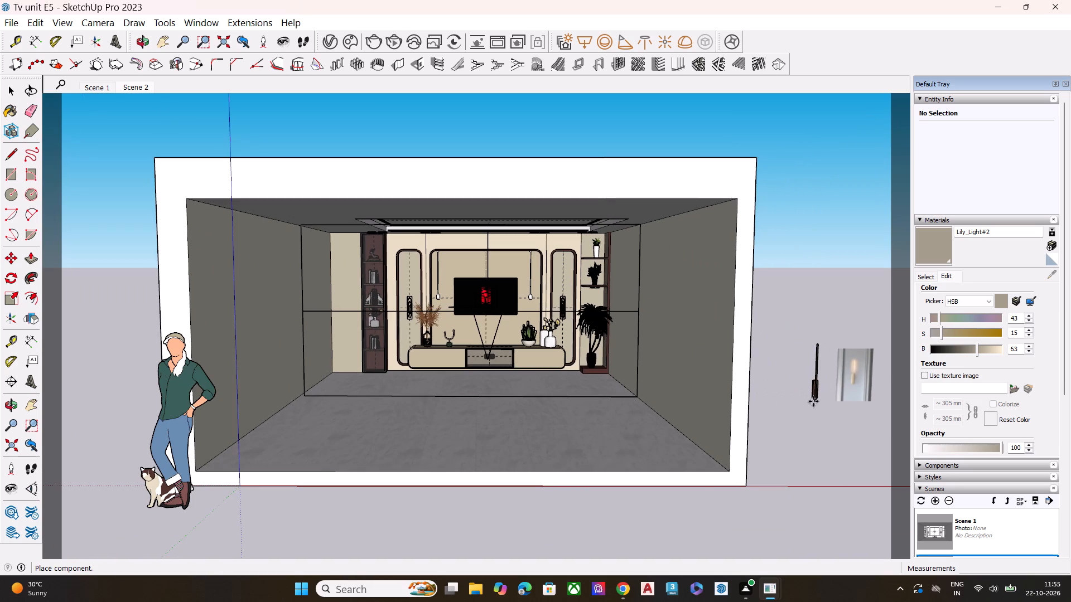
left_click(813, 401)
Delete the reference photo inside the WALL+LIGHT+50 component, keeping only the lamp geometry, and leave the component.
scroll(776, 383, "up", 7)
scroll(871, 387, "up", 2)
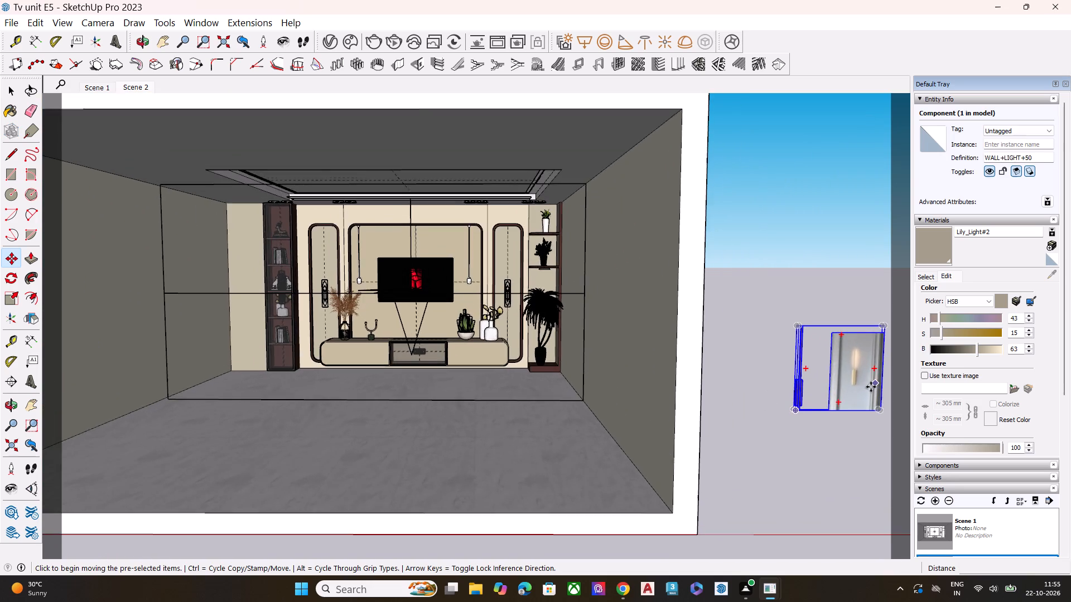
scroll(871, 387, "up", 7)
middle_click_drag(624, 347, 566, 347)
scroll(599, 317, "down", 1)
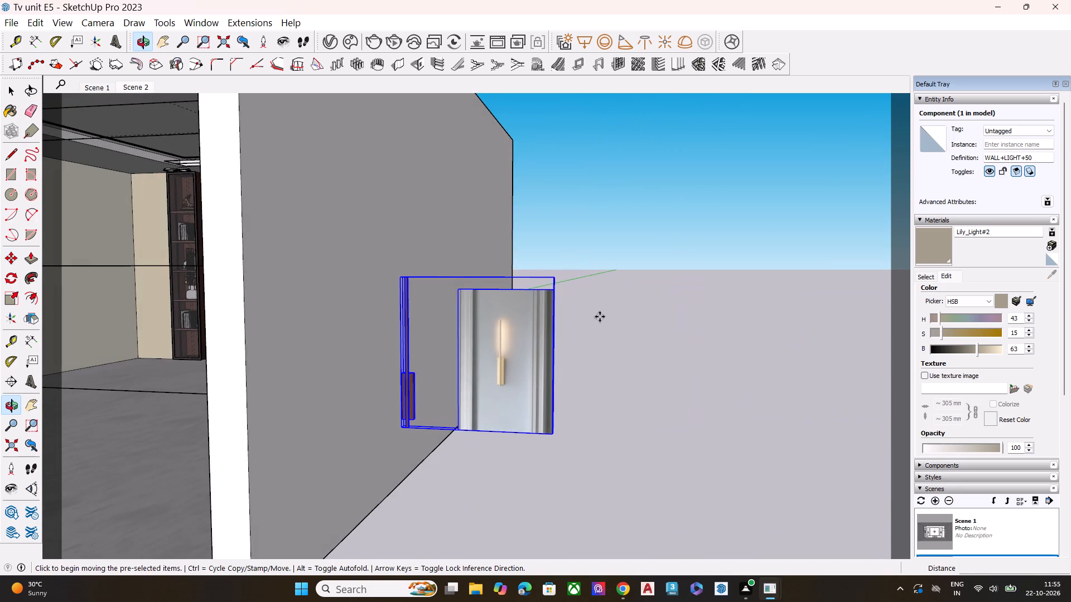
scroll(600, 317, "down", 3)
middle_click_drag(542, 347, 565, 361)
scroll(565, 361, "up", 10)
scroll(559, 362, "down", 1)
scroll(559, 362, "up", 6)
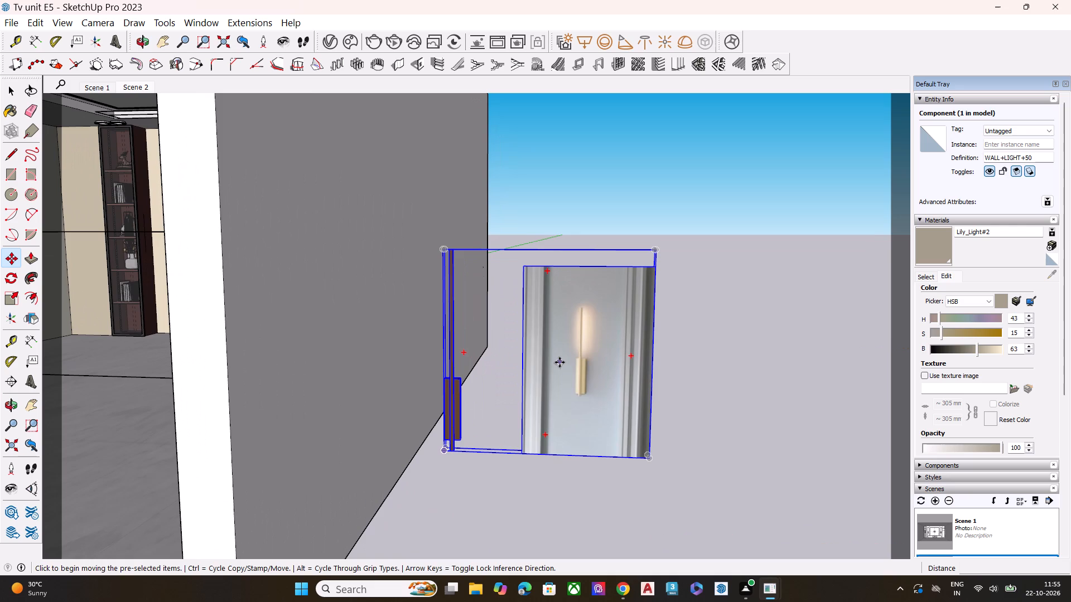
key("space")
scroll(554, 385, "up", 3)
left_click(580, 367)
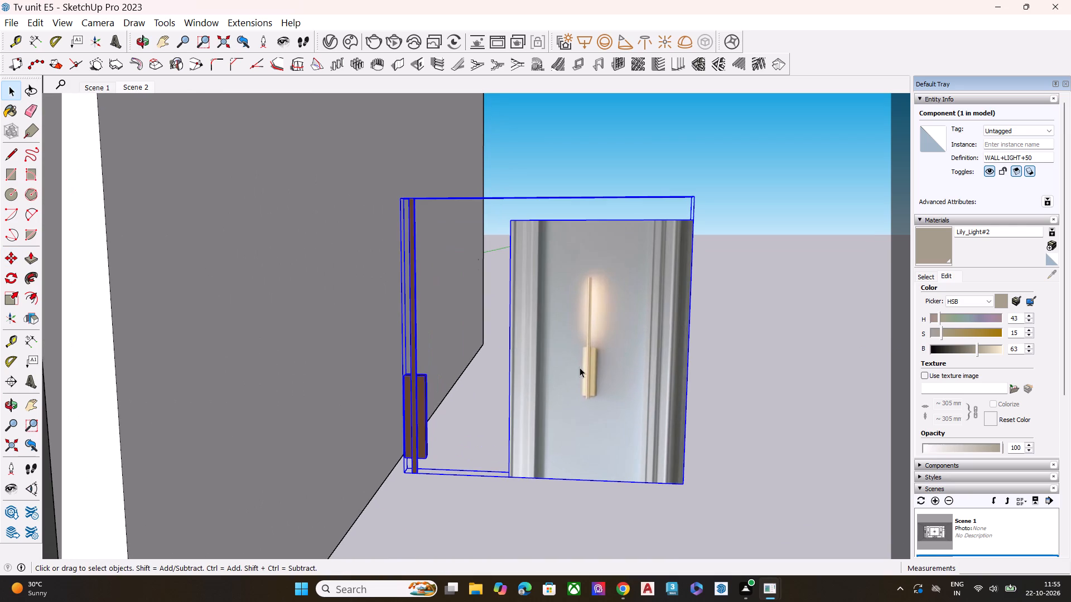
double_click(580, 367)
left_click(580, 367)
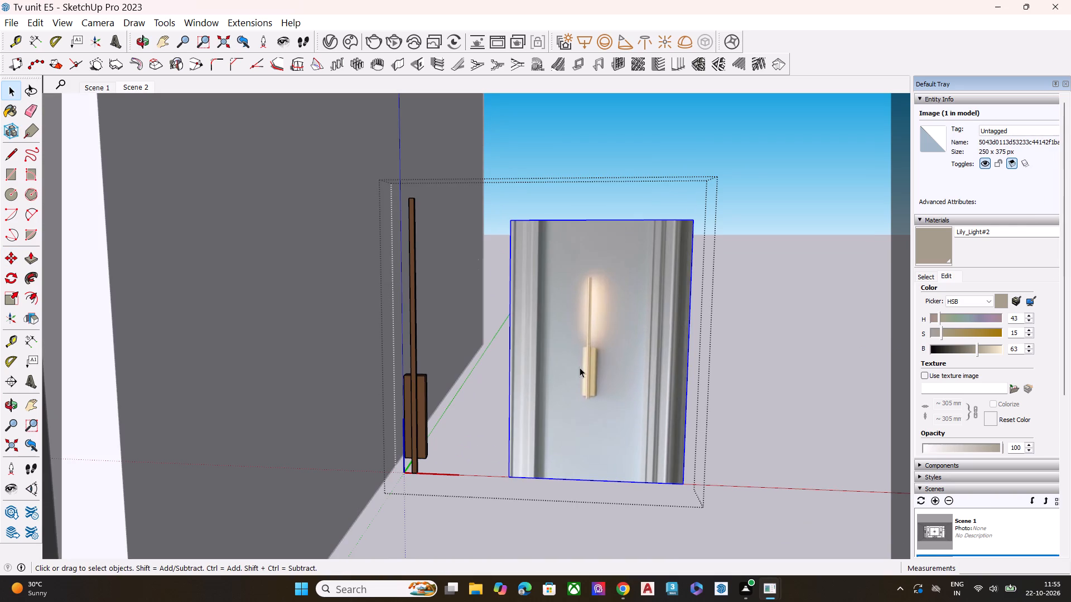
key("Delete")
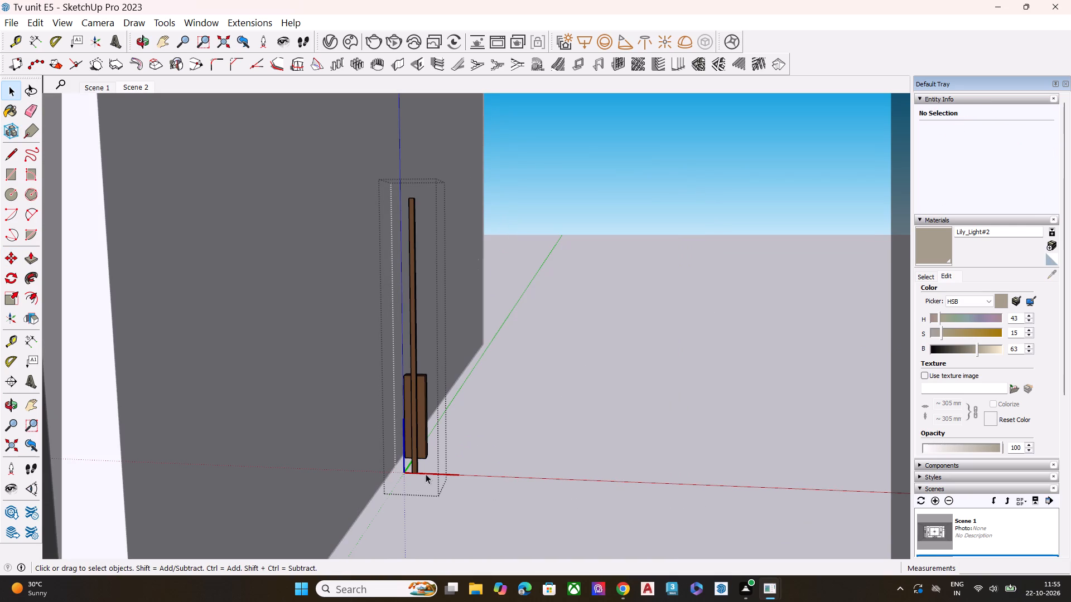
middle_click_drag(409, 482, 437, 458)
middle_click_drag(452, 461, 445, 481)
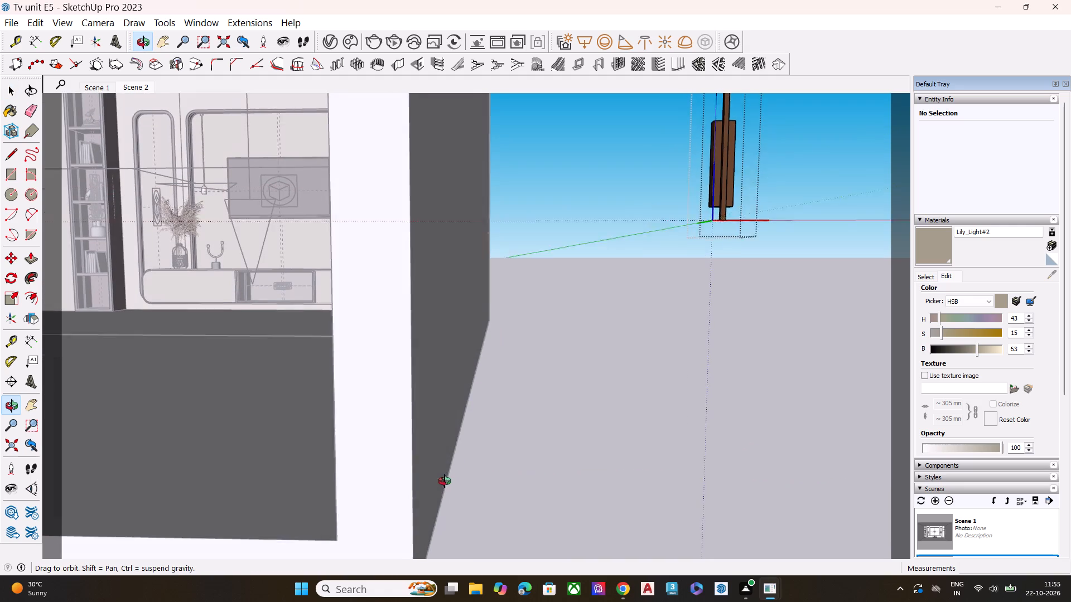
middle_click_drag(445, 481, 444, 481)
double_click(646, 287)
Move the wall light component about 28' into the room, onto the framed panel left of the TV over the existing decorative wall fixture.
middle_click_drag(725, 195, 682, 265)
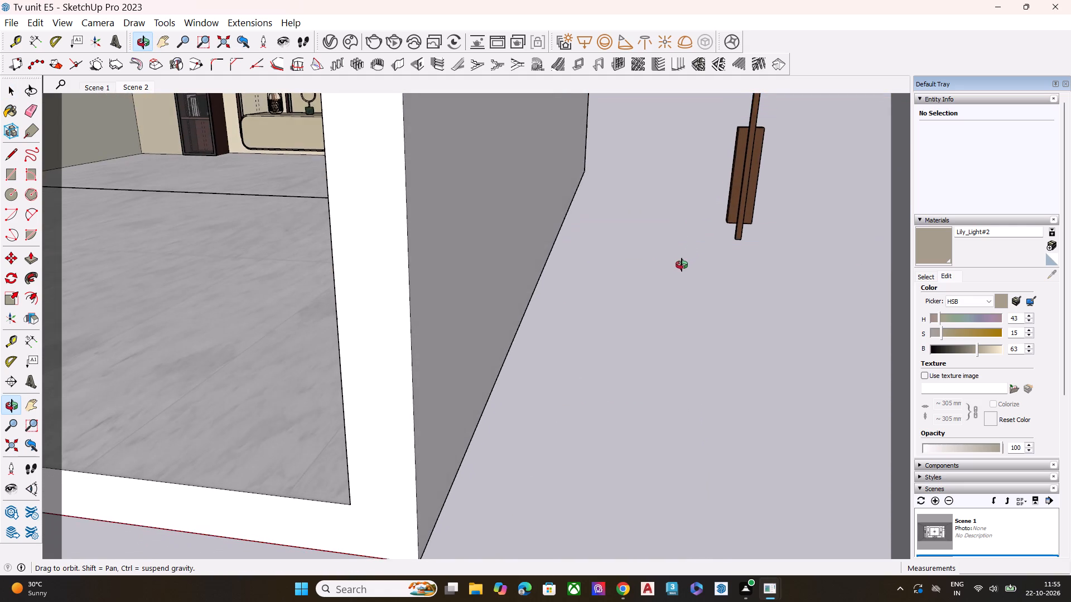
middle_click_drag(682, 265, 682, 265)
scroll(758, 195, "up", 1)
left_click(752, 183)
key("m")
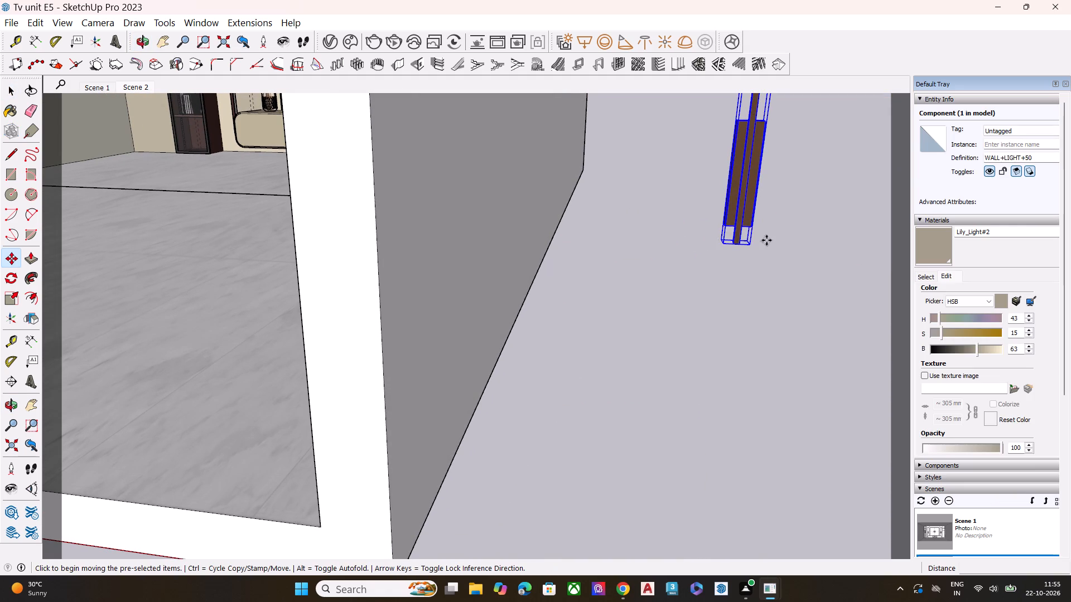
left_click(746, 240)
scroll(721, 306, "down", 8)
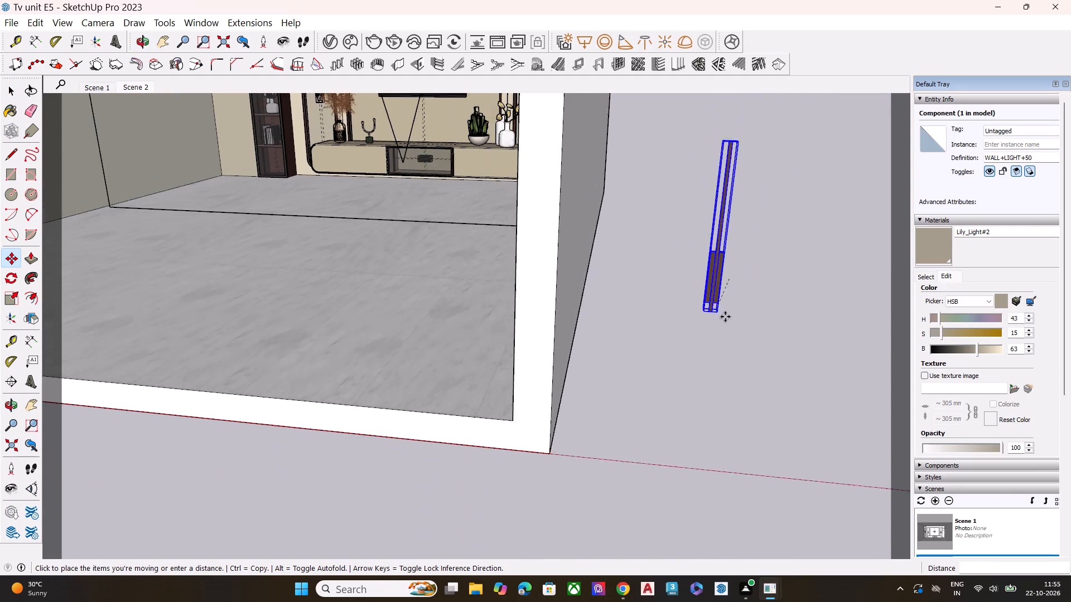
scroll(770, 318, "down", 8)
scroll(573, 365, "down", 4)
scroll(648, 452, "down", 3)
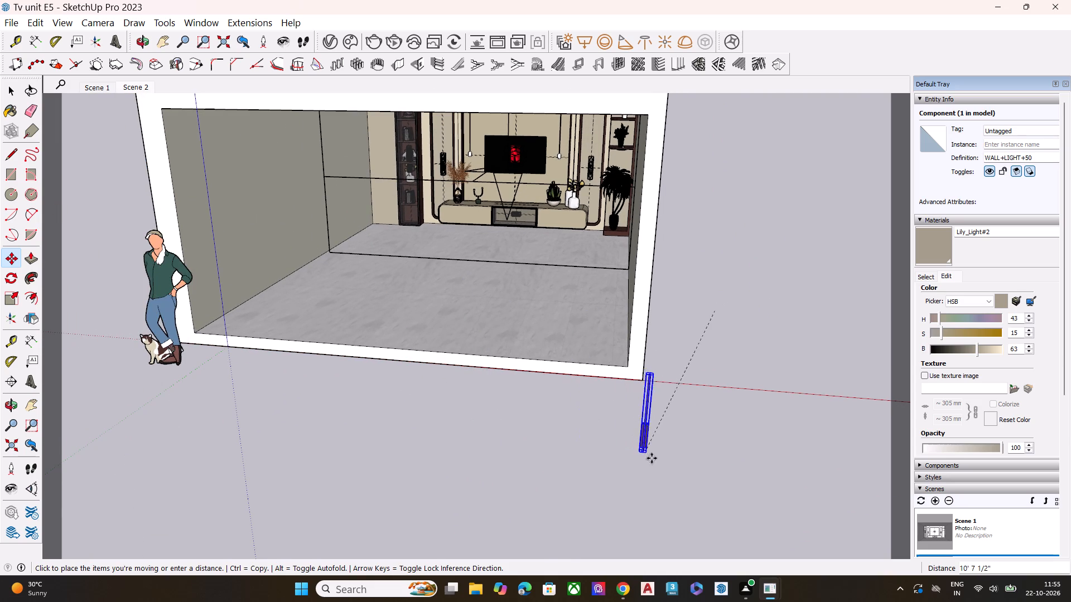
scroll(652, 458, "down", 4)
middle_click_drag(481, 440, 473, 392)
scroll(444, 253, "up", 3)
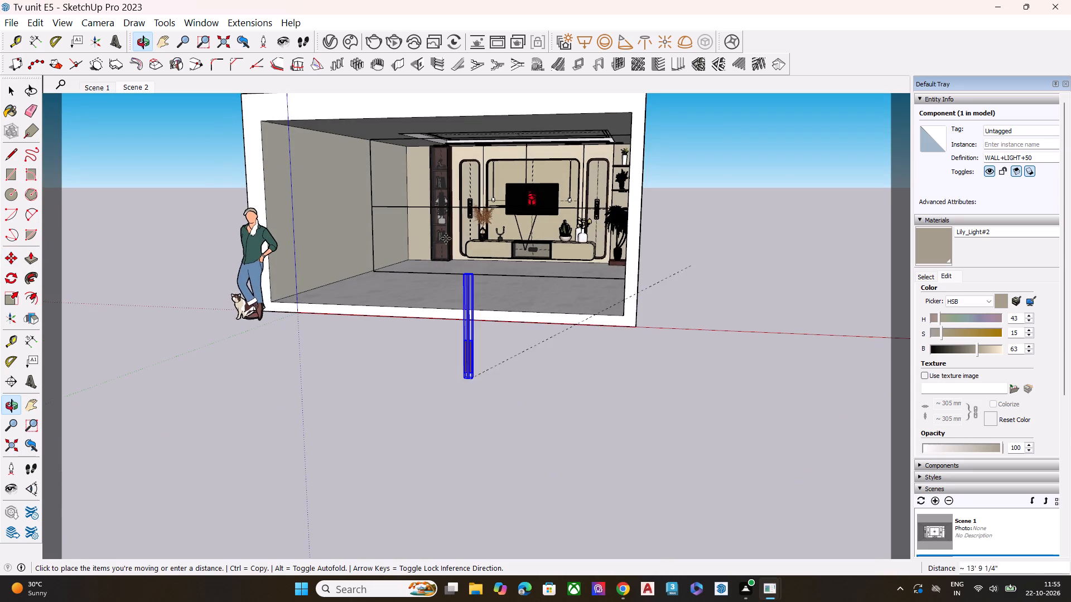
scroll(446, 239, "up", 8)
scroll(461, 188, "up", 11)
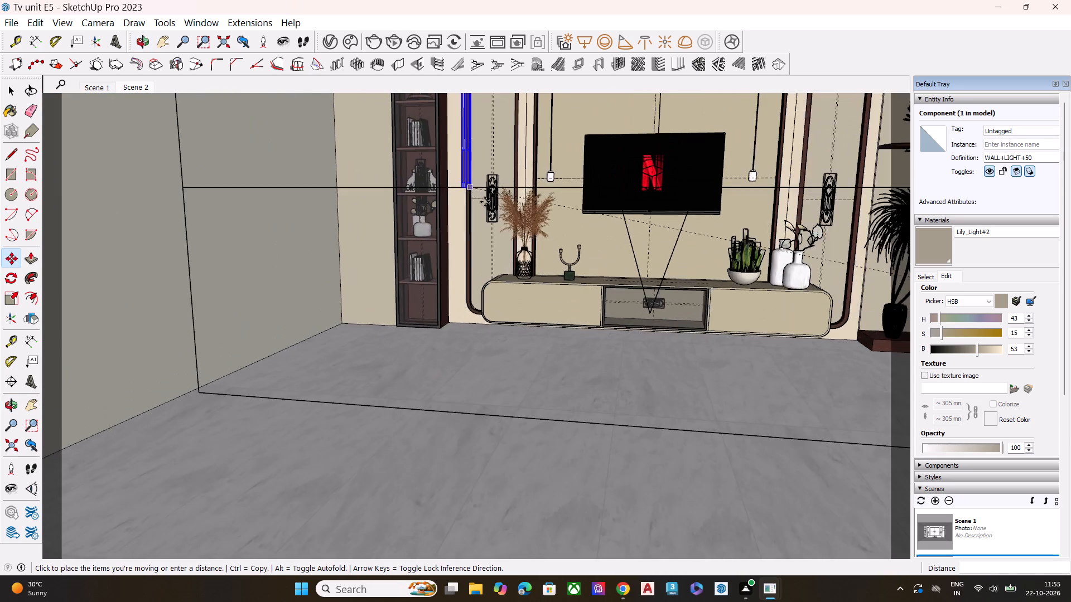
scroll(485, 202, "up", 7)
middle_click_drag(509, 226, 445, 380)
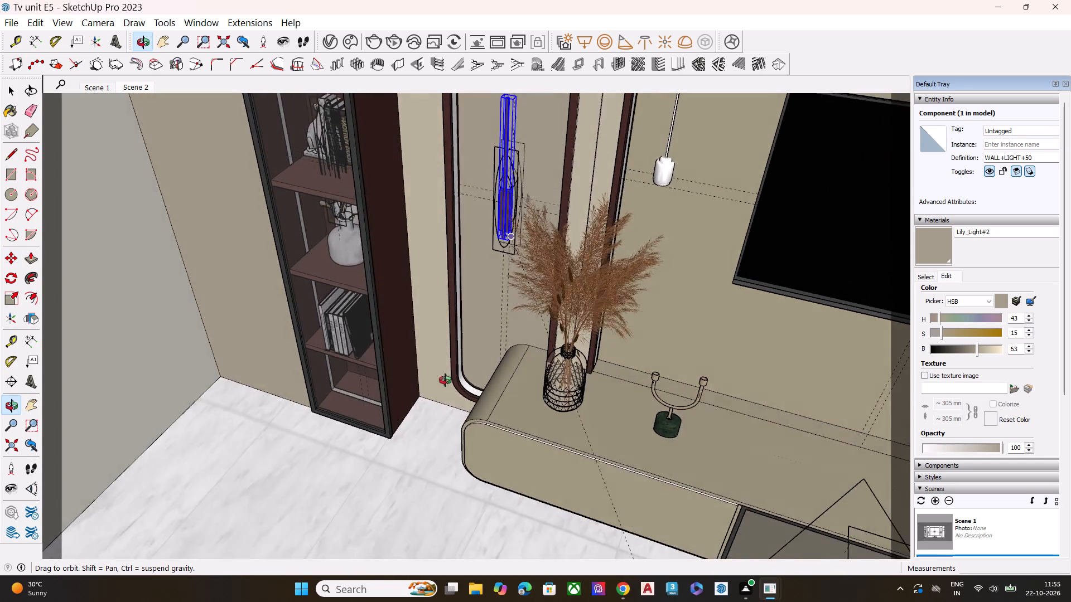
middle_click_drag(445, 380, 377, 379)
scroll(537, 209, "up", 7)
scroll(483, 221, "up", 6)
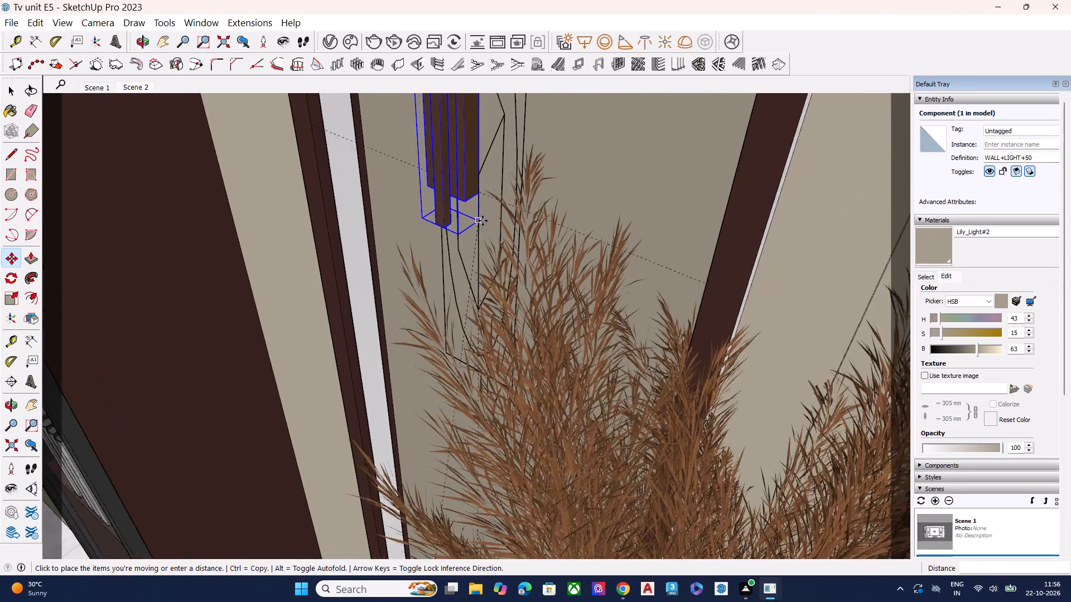
scroll(483, 221, "up", 2)
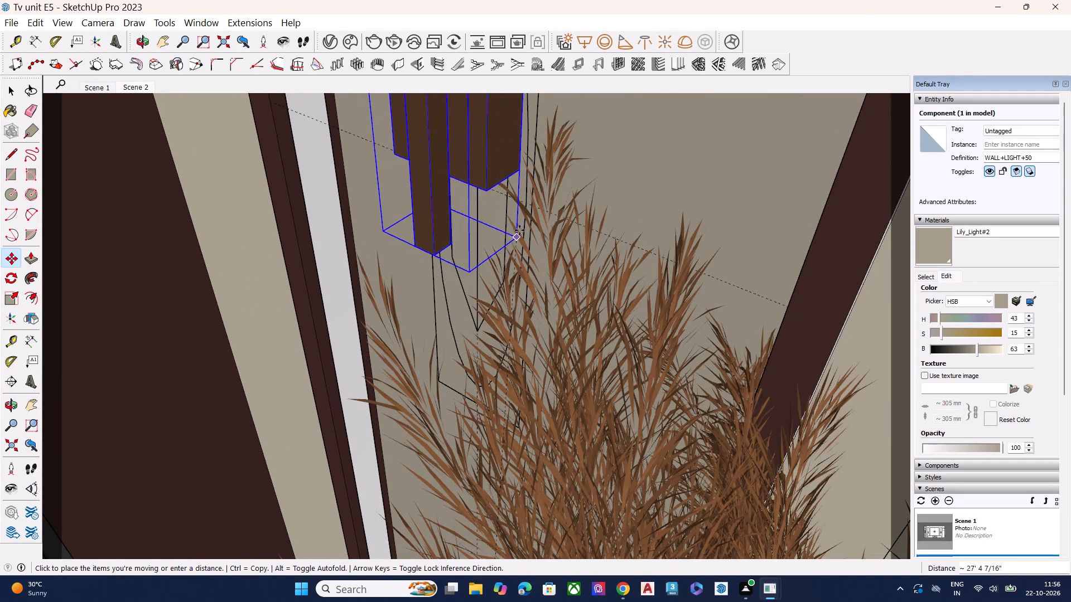
middle_click_drag(534, 216, 817, 232)
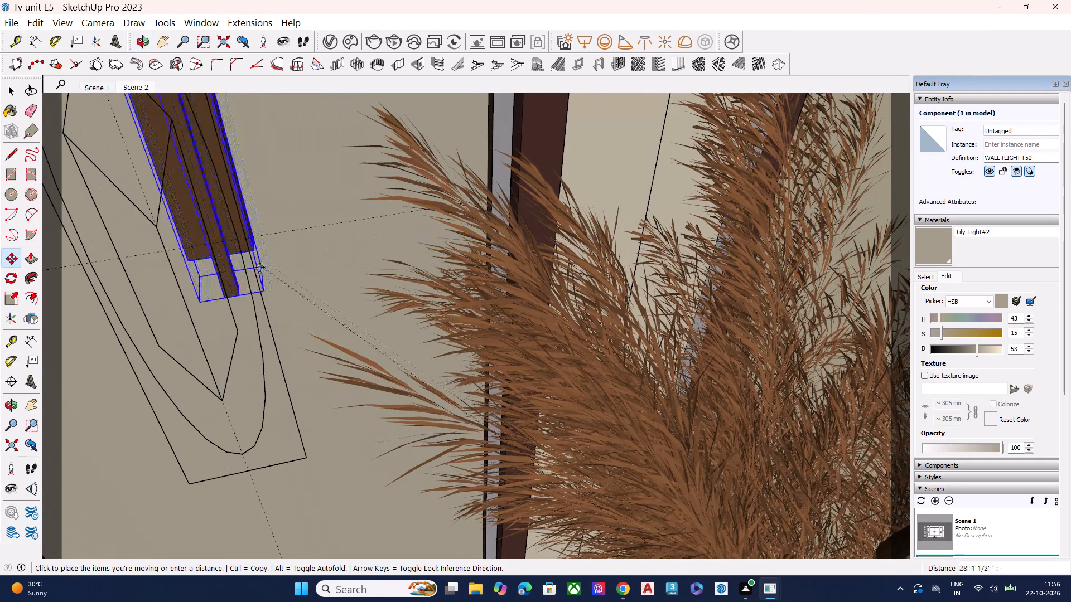
left_click(255, 283)
scroll(344, 297, "down", 8)
middle_click_drag(309, 305, 298, 271)
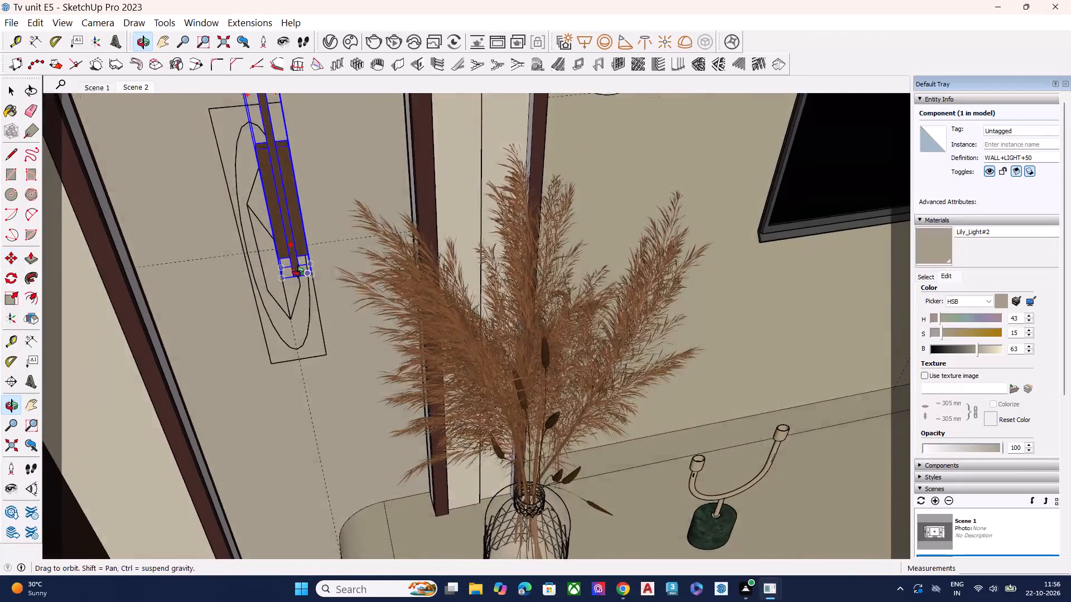
Shift the wall light about 1" and lower it about 1' so it sits over the decorative fixture on the panel left of the TV.
middle_click_drag(298, 271, 299, 221)
scroll(287, 295, "down", 6)
middle_click_drag(406, 346, 369, 300)
scroll(373, 299, "up", 1)
scroll(364, 319, "down", 7)
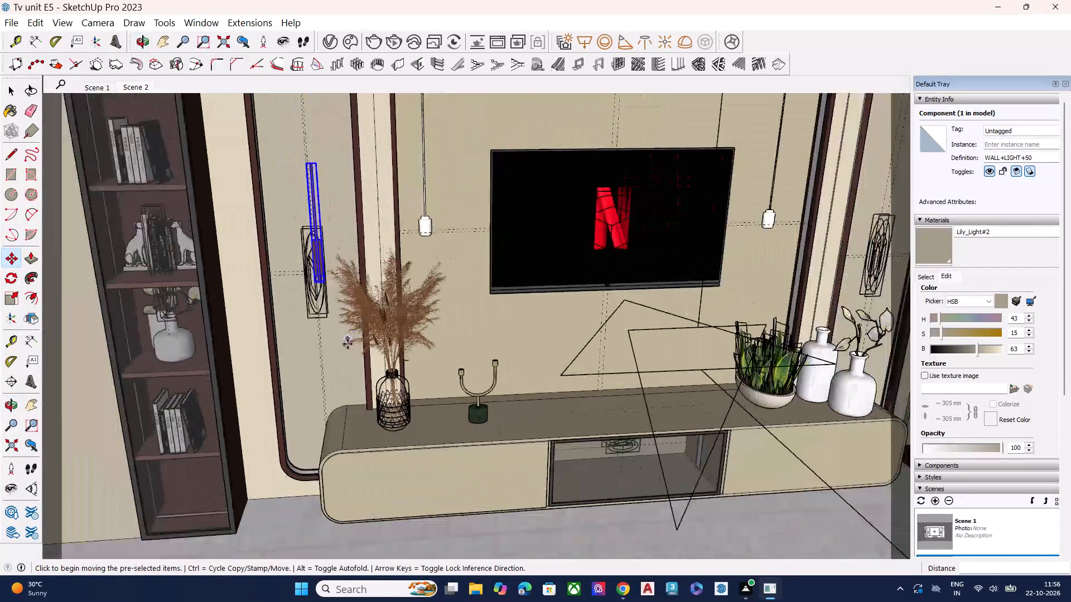
scroll(348, 344, "down", 2)
middle_click_drag(422, 353, 394, 342)
scroll(287, 308, "up", 1)
scroll(287, 308, "down", 2)
scroll(287, 307, "up", 9)
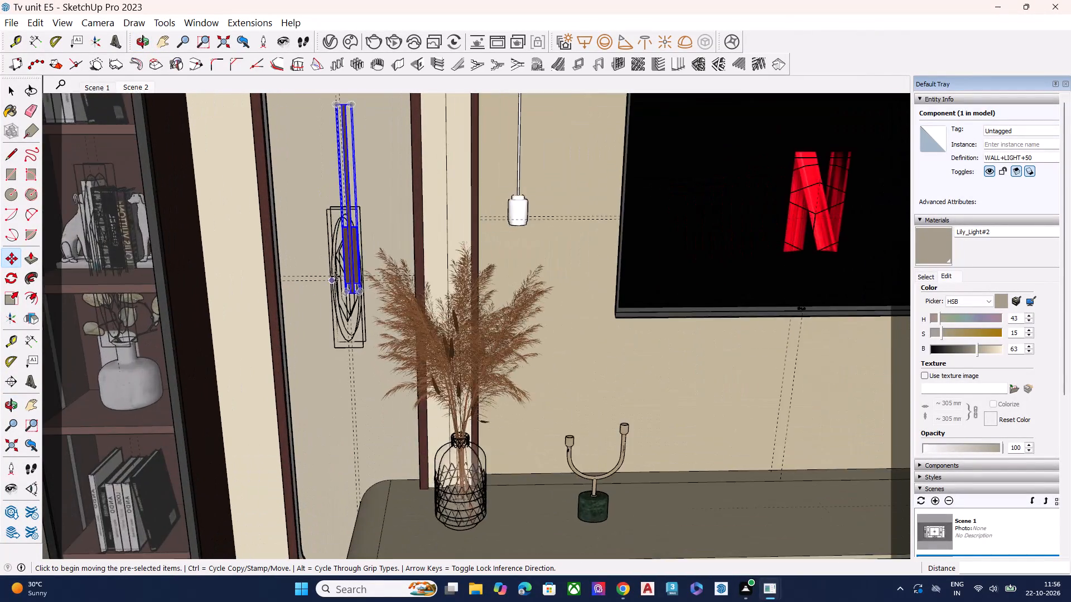
scroll(335, 276, "up", 1)
scroll(335, 276, "down", 1)
scroll(335, 276, "up", 6)
left_click(352, 306)
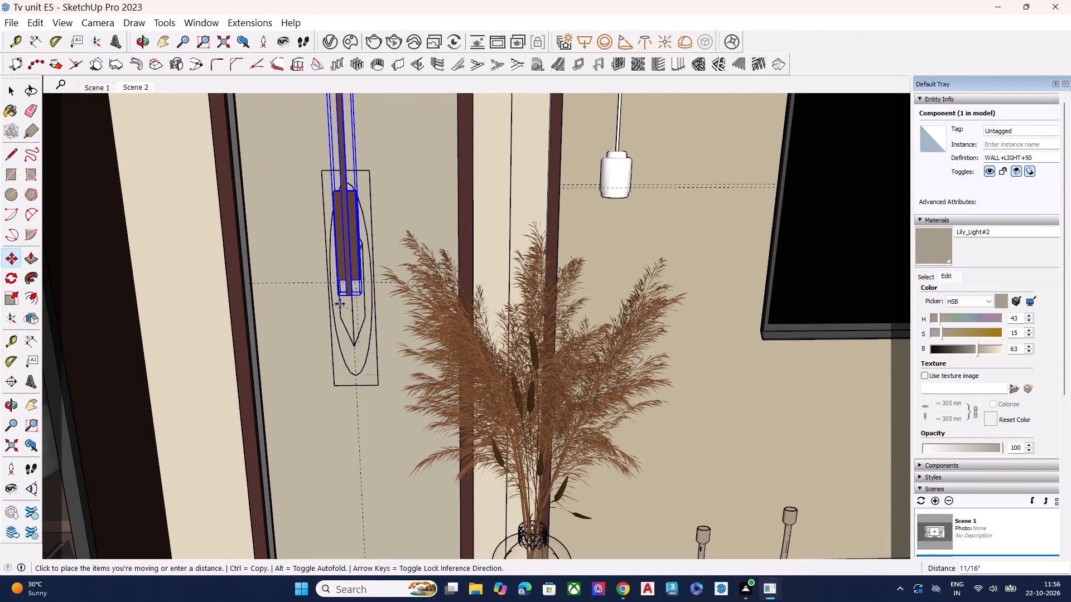
left_click(340, 309)
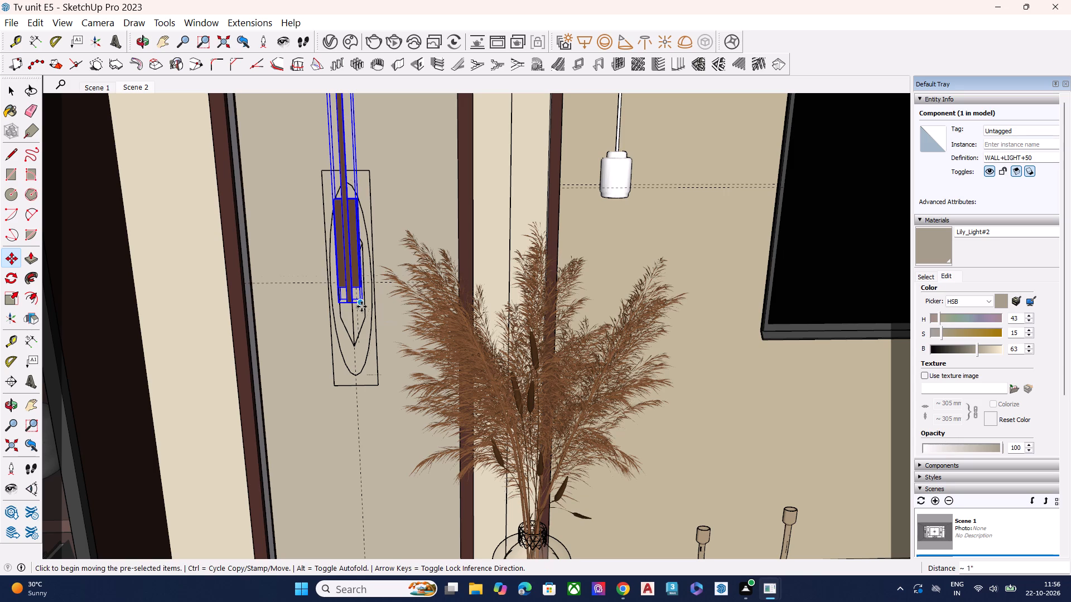
left_click(361, 307)
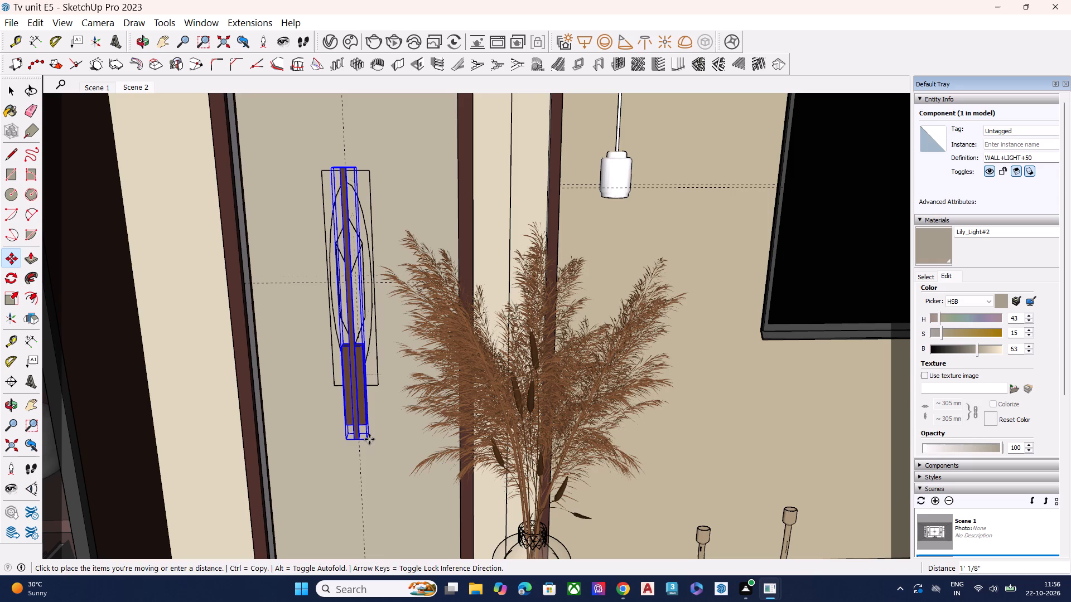
left_click(369, 439)
Scale the wall light vertically from its top and bottom ends, shortening it to roughly the decorative fixture's height.
scroll(428, 299, "down", 3)
scroll(435, 298, "up", 2)
scroll(436, 298, "down", 7)
middle_click_drag(433, 334, 423, 287)
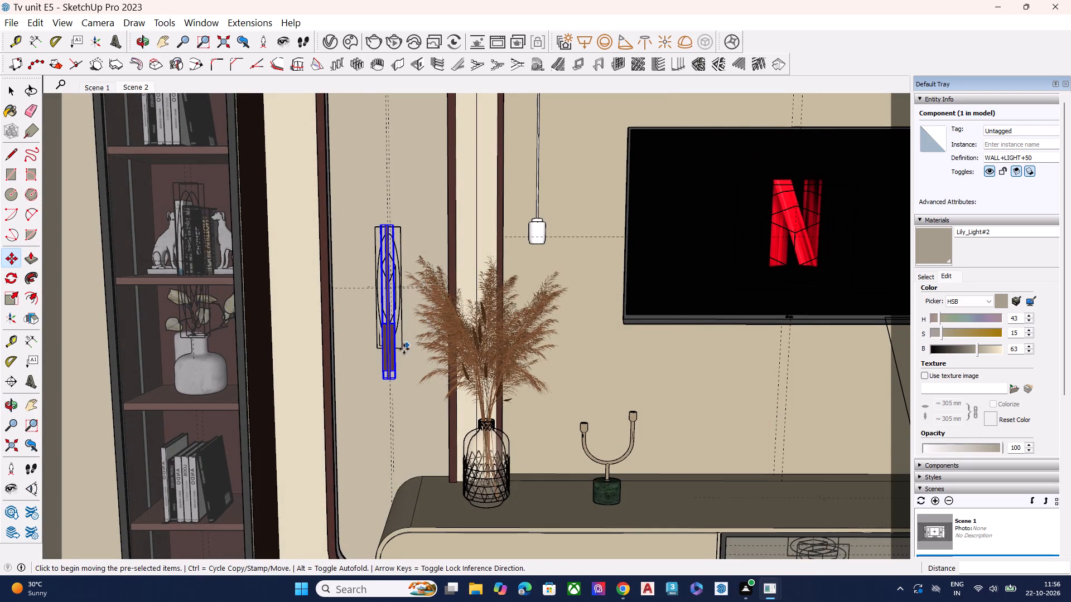
key("s")
scroll(372, 253, "up", 9)
scroll(404, 211, "up", 8)
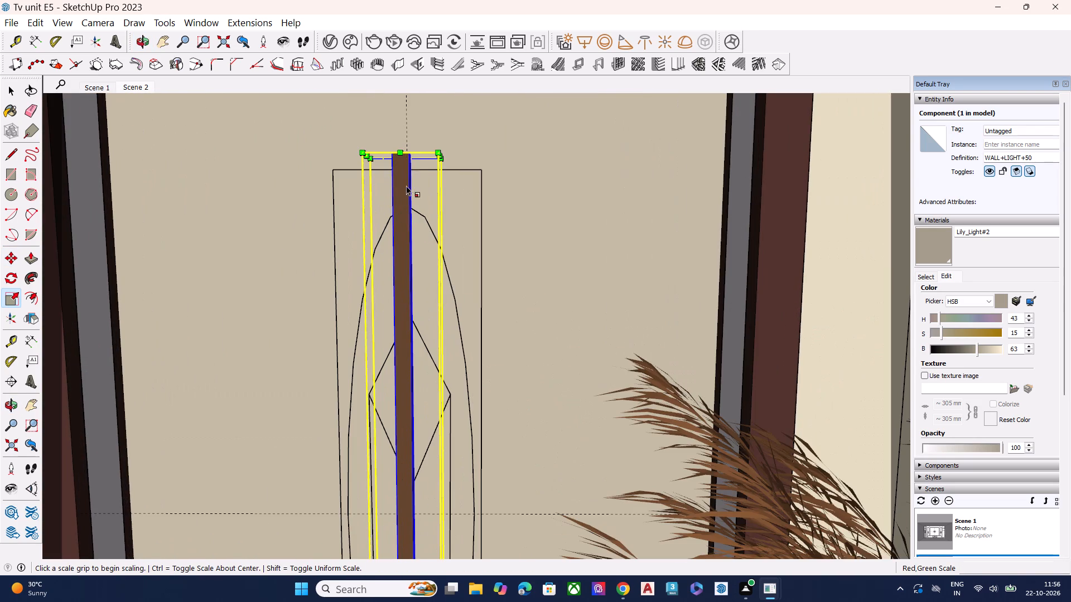
left_click_drag(408, 157, 412, 189)
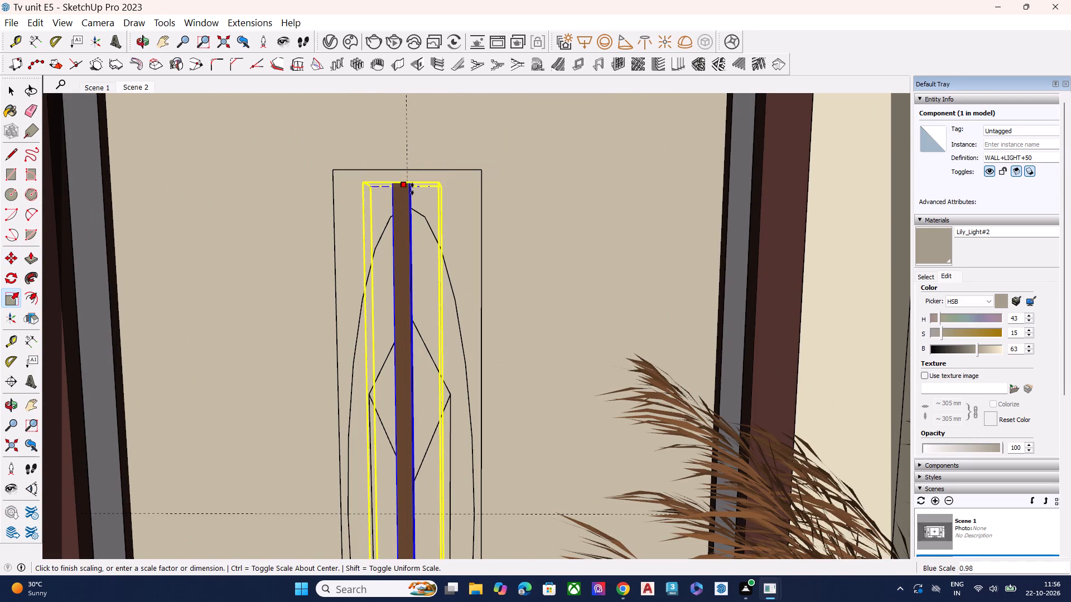
left_click_drag(412, 189, 411, 254)
scroll(422, 162, "down", 4)
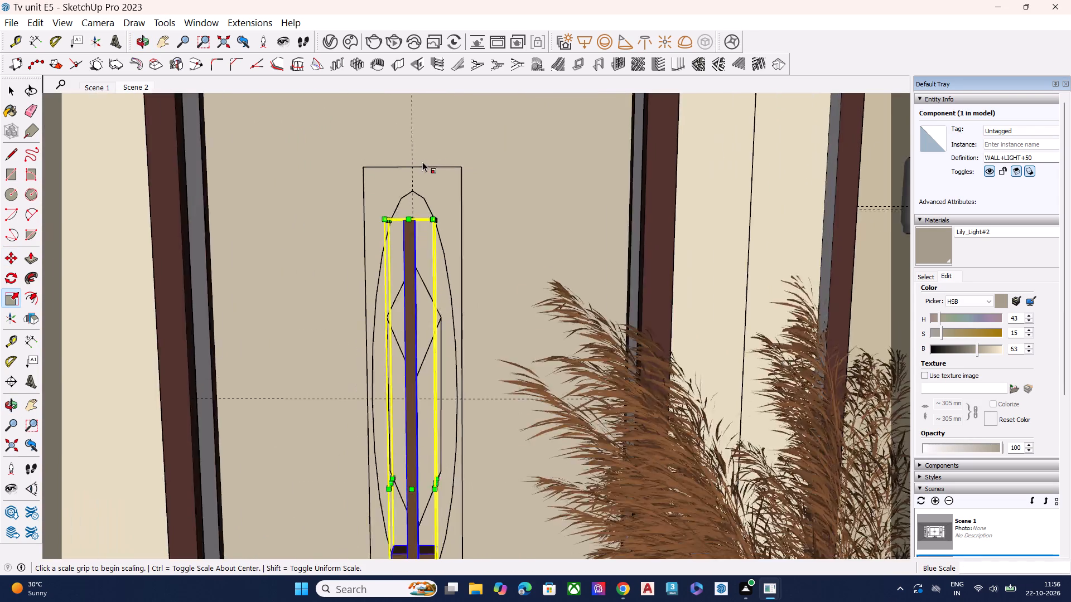
scroll(422, 162, "down", 12)
scroll(422, 315, "up", 12)
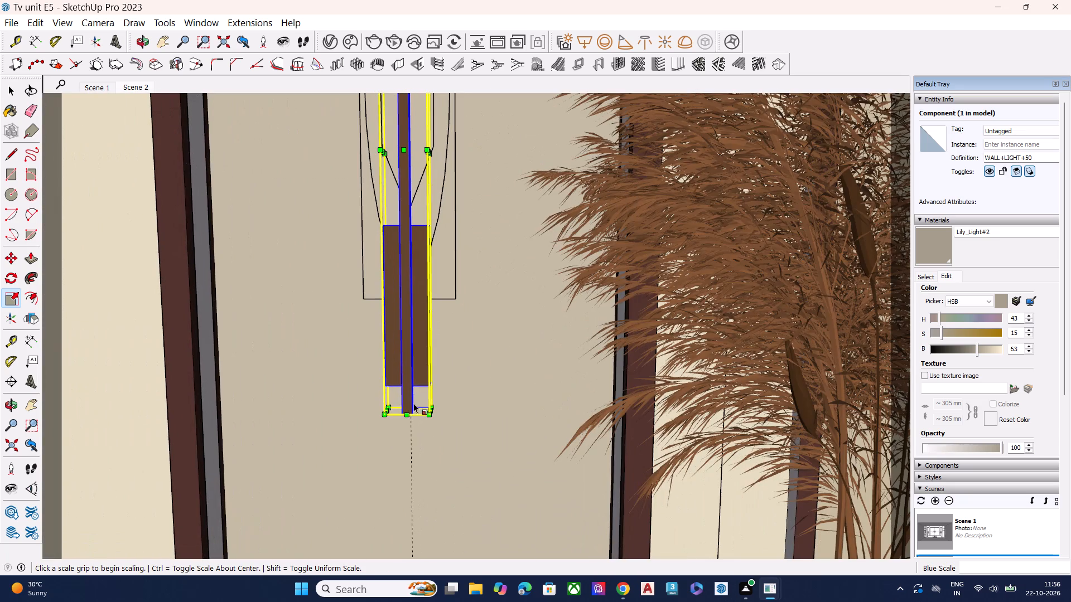
left_click_drag(413, 411, 413, 348)
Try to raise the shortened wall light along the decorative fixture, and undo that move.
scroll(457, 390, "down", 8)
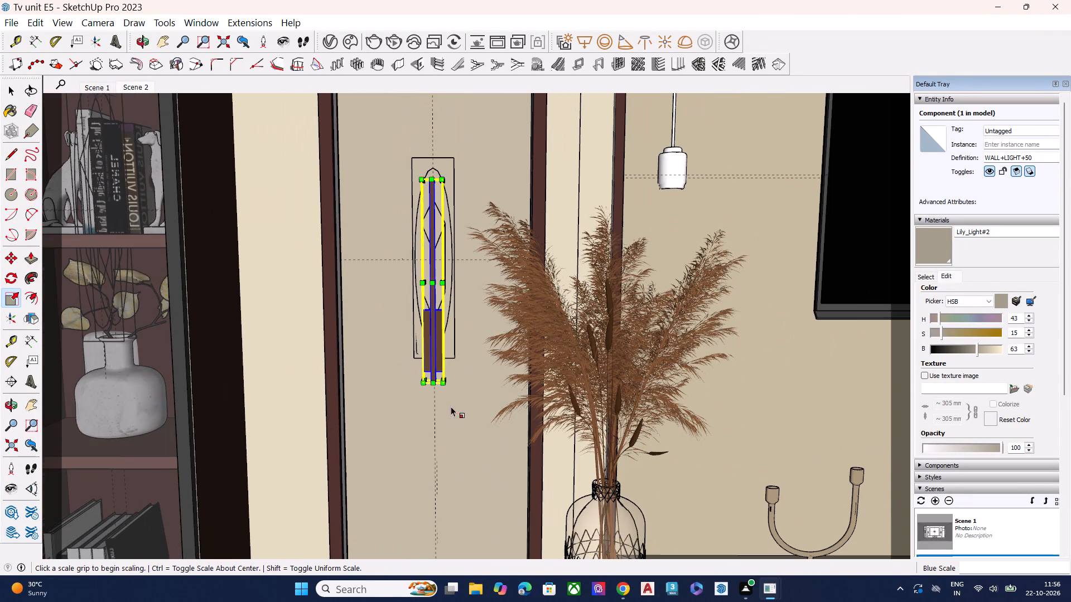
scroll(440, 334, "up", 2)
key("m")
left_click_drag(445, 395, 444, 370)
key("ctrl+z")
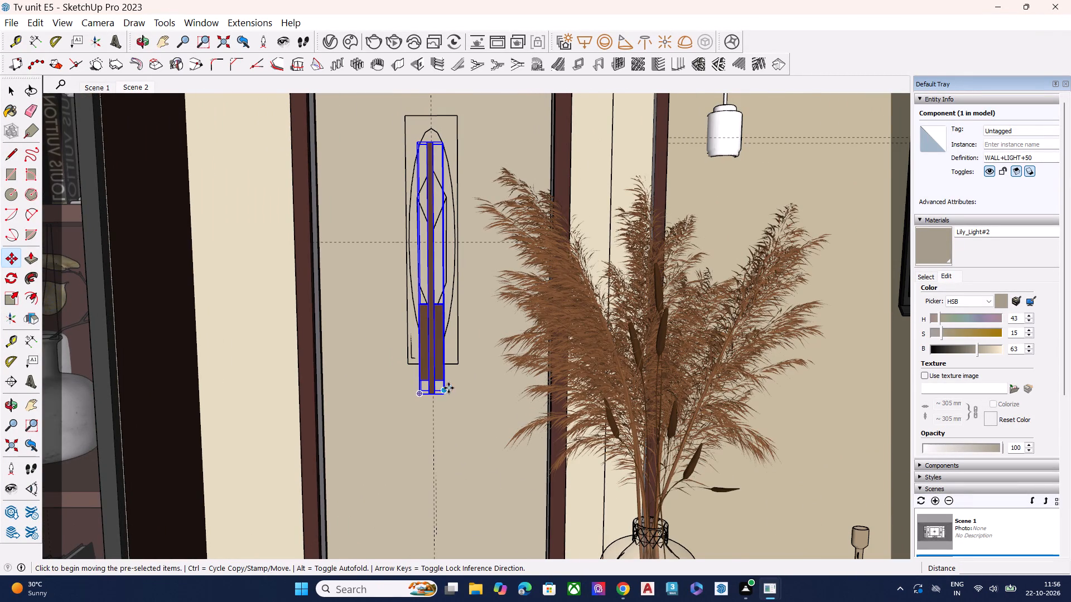
Move the wall light up until its lower end lines up with the bottom of the decorative fixture's outline.
scroll(437, 388, "up", 2)
middle_click_drag(429, 378, 365, 385)
scroll(496, 390, "up", 6)
left_click_drag(427, 387, 428, 324)
key("space")
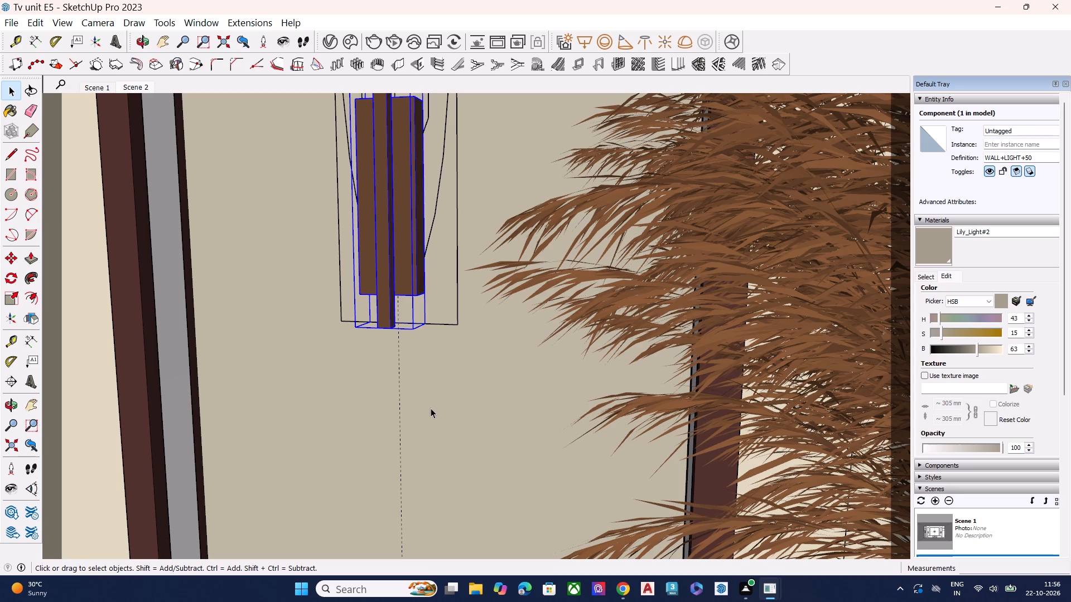
Copy the wall light about 10' 1 1/8" across, onto the decorative fixture on the framed panel right of the TV.
scroll(313, 423, "down", 1)
scroll(312, 419, "up", 1)
scroll(311, 413, "down", 5)
scroll(312, 404, "up", 1)
scroll(311, 242, "down", 5)
scroll(303, 250, "up", 1)
scroll(300, 255, "down", 3)
scroll(342, 323, "down", 9)
middle_click_drag(374, 331, 419, 305)
scroll(335, 257, "up", 7)
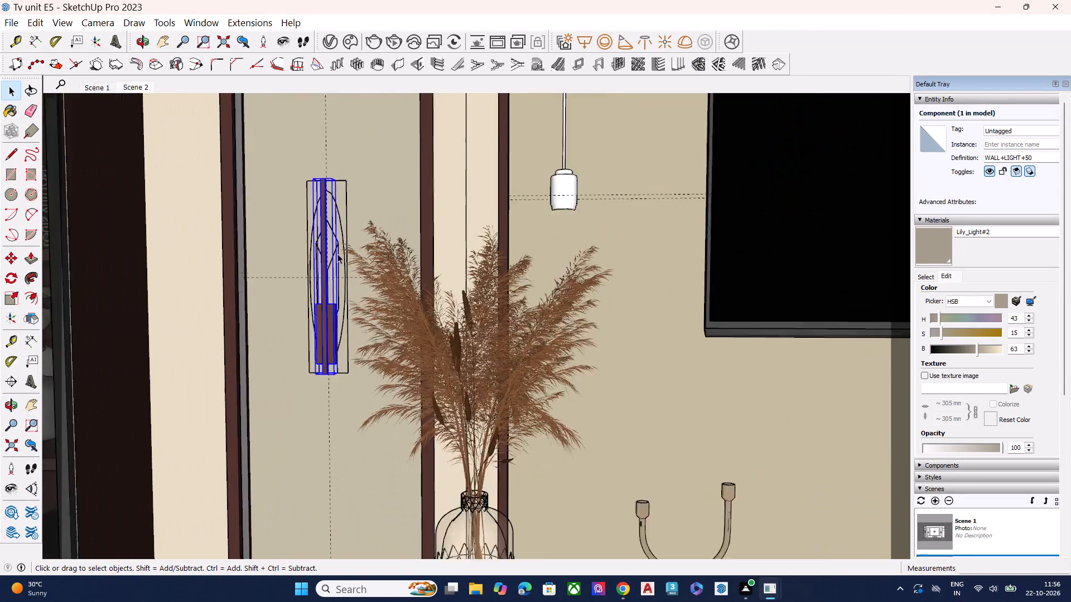
scroll(337, 254, "up", 1)
key("m")
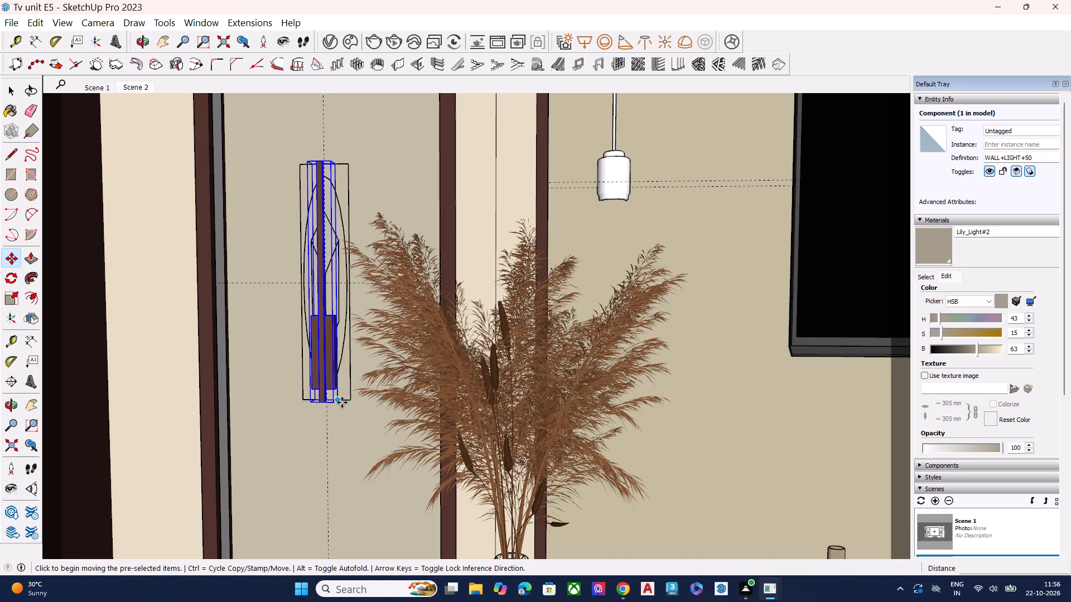
left_click(342, 402)
scroll(264, 378, "down", 7)
scroll(249, 384, "up", 1)
scroll(248, 384, "down", 5)
scroll(279, 377, "up", 1)
scroll(274, 381, "down", 3)
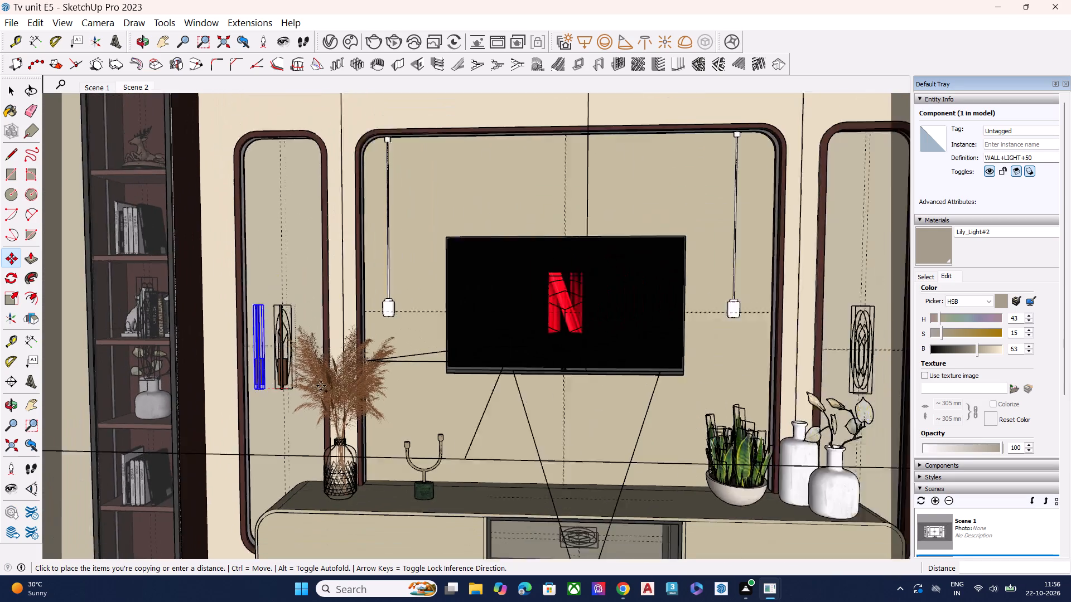
scroll(329, 380, "down", 1)
scroll(787, 383, "up", 7)
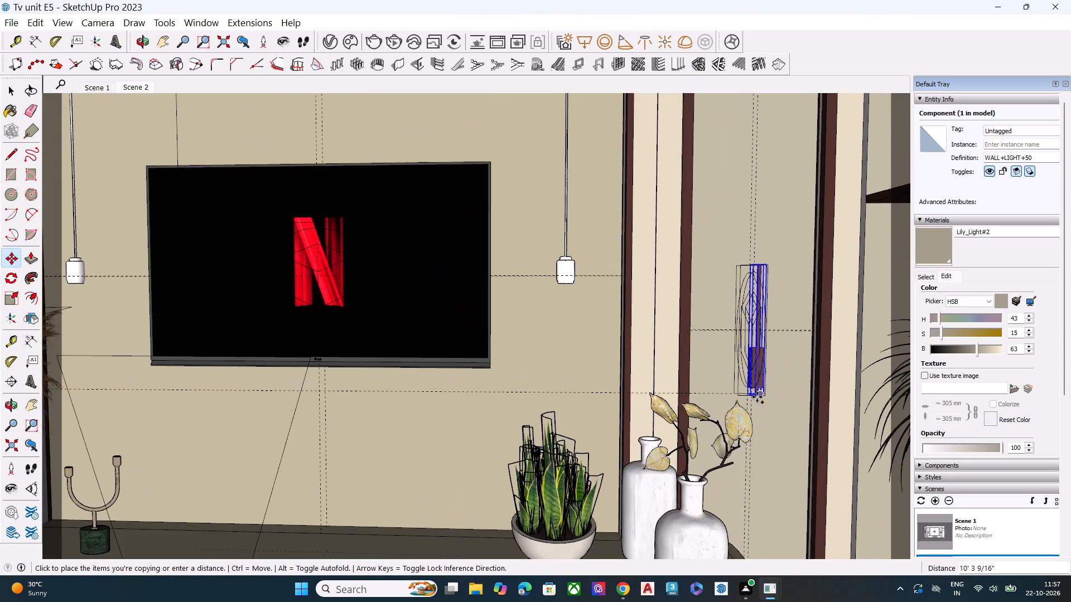
scroll(757, 397, "up", 2)
scroll(757, 397, "down", 2)
scroll(757, 397, "up", 11)
scroll(759, 393, "down", 1)
scroll(765, 395, "up", 1)
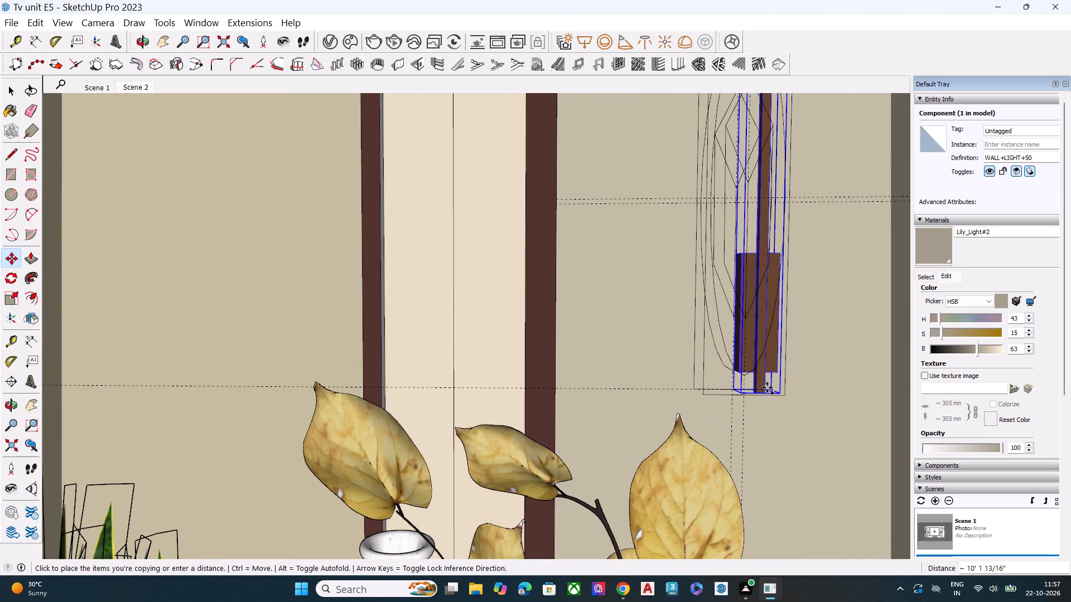
left_click(757, 389)
key("space")
scroll(657, 383, "down", 4)
scroll(683, 389, "up", 2)
scroll(684, 389, "down", 8)
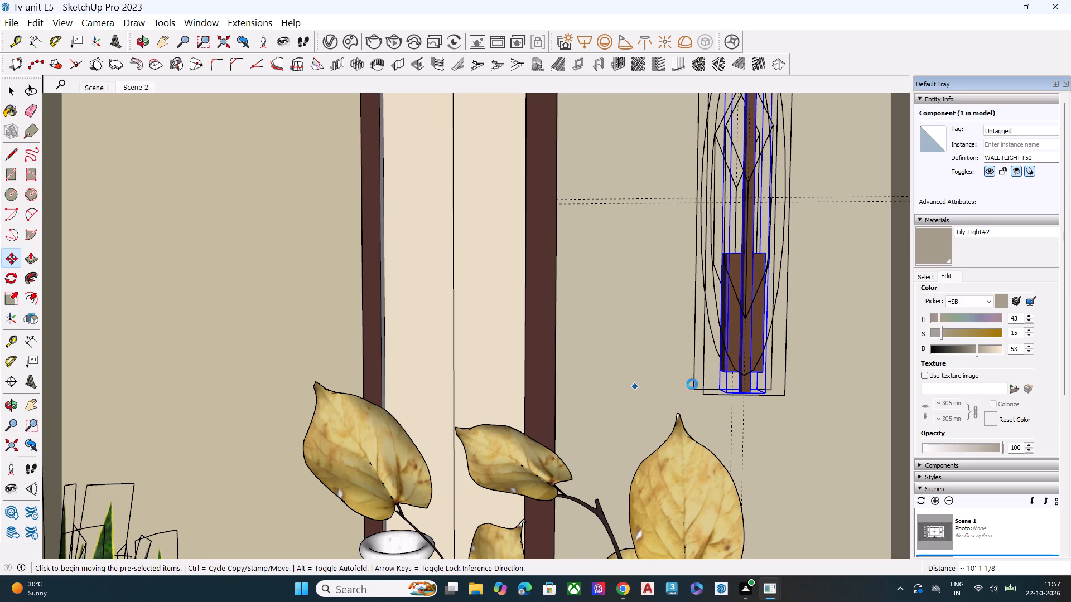
scroll(702, 313, "down", 1)
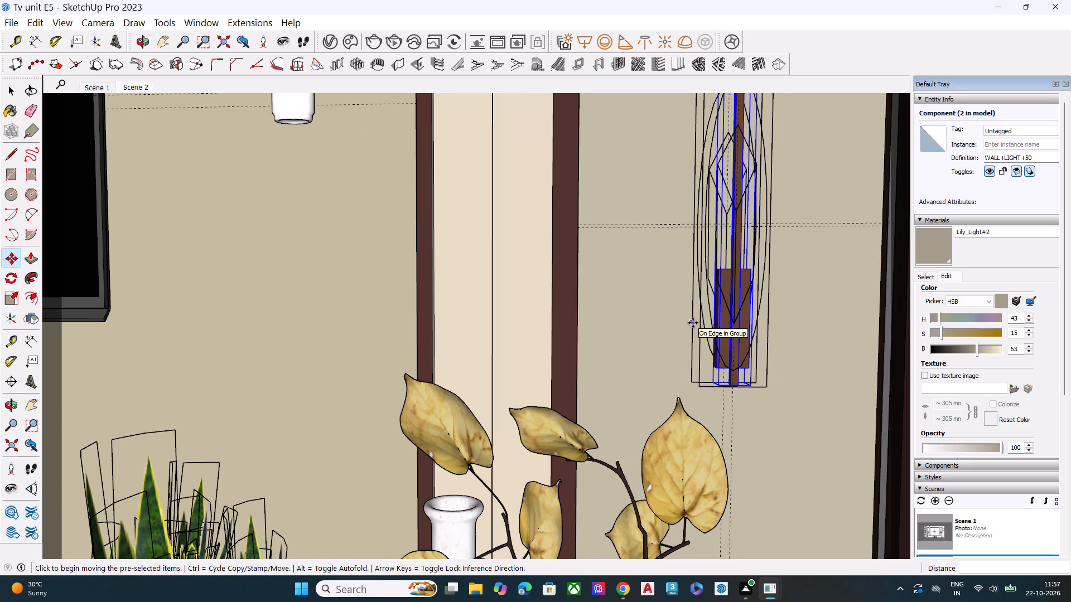
Start a V-Ray render of the whole TV wall seen frontally, with both shelving units, the ceiling lights and the floor in frame.
scroll(550, 297, "down", 4)
scroll(579, 310, "up", 1)
scroll(582, 311, "down", 6)
scroll(778, 342, "down", 10)
scroll(622, 332, "down", 3)
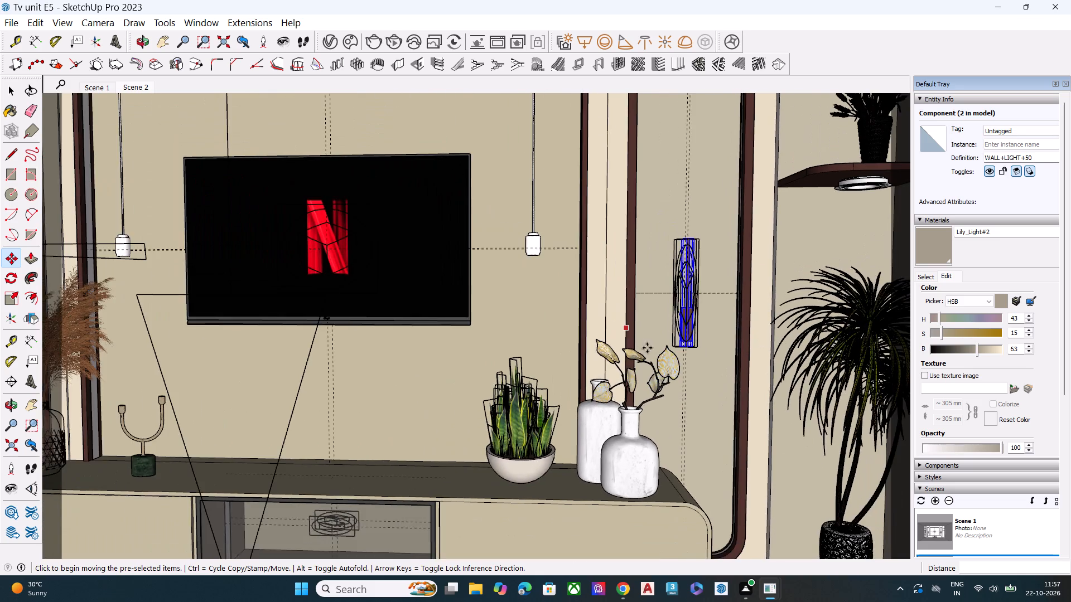
scroll(647, 348, "down", 11)
middle_click_drag(526, 377, 554, 378)
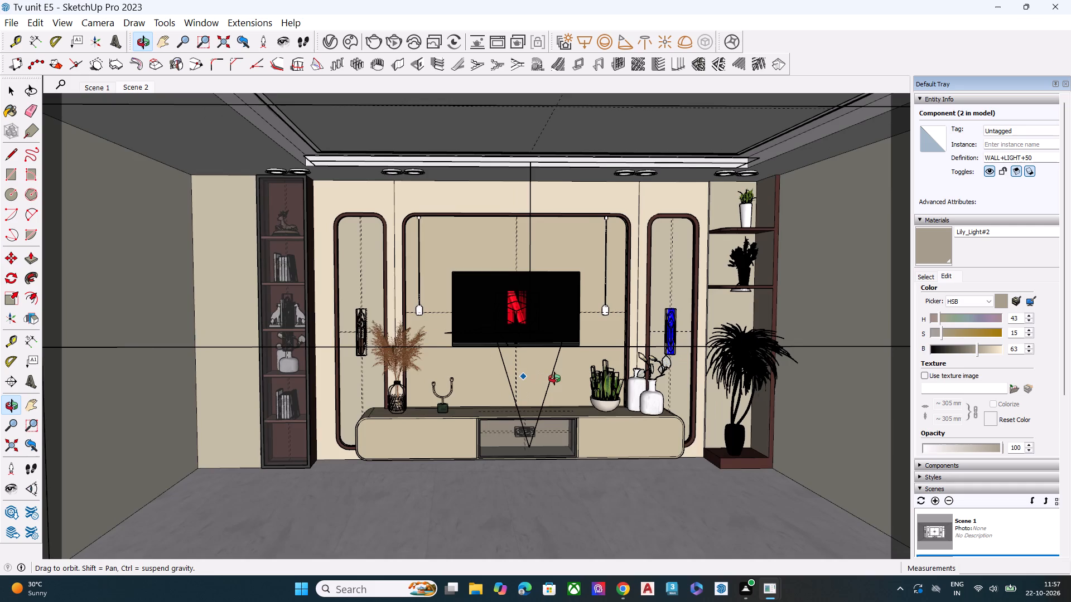
middle_click_drag(554, 378, 552, 377)
scroll(585, 365, "up", 3)
middle_click_drag(542, 328, 535, 310)
scroll(535, 310, "up", 2)
scroll(492, 325, "down", 2)
key("space")
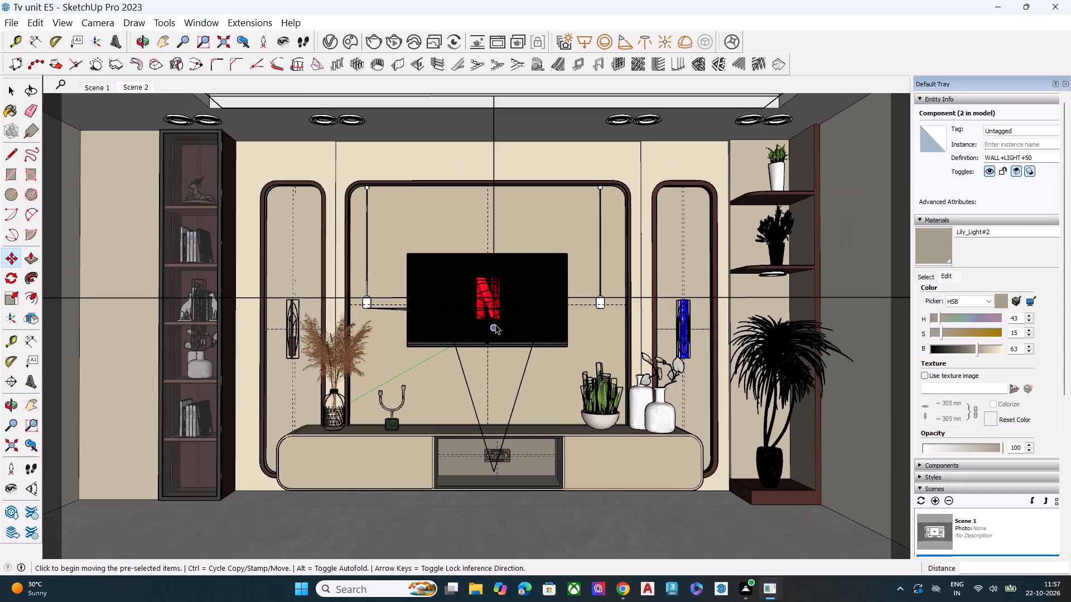
key("h")
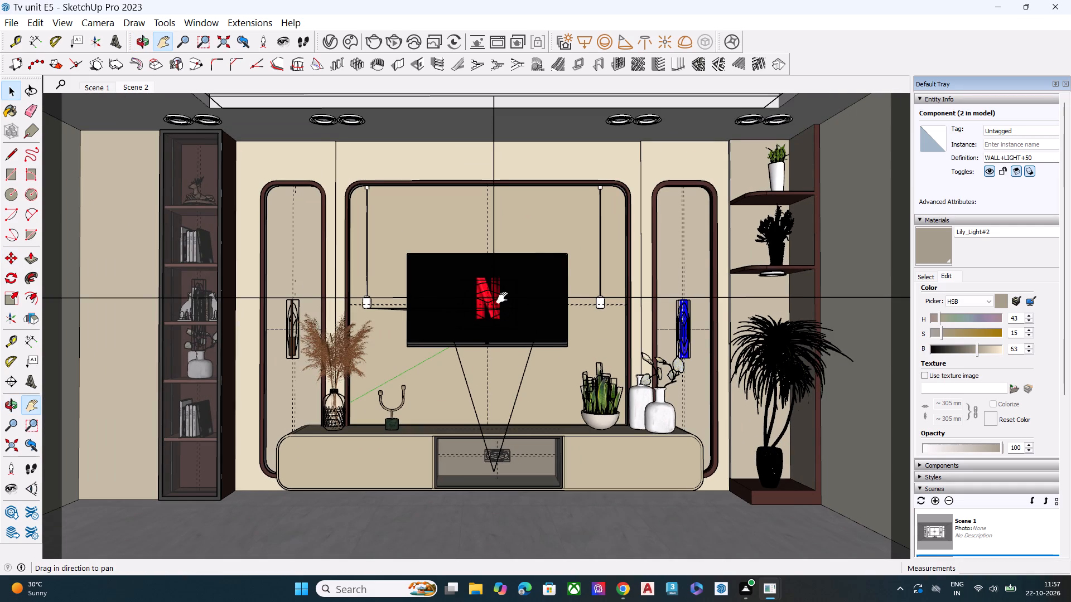
left_click_drag(502, 295, 515, 326)
scroll(514, 327, "down", 2)
scroll(490, 331, "up", 1)
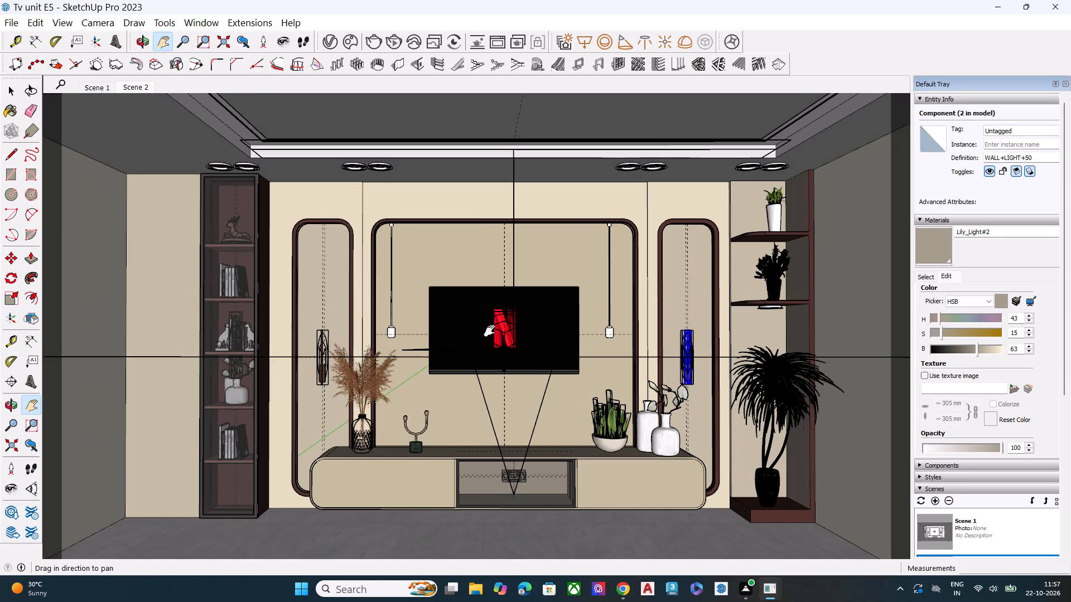
scroll(518, 328, "up", 1)
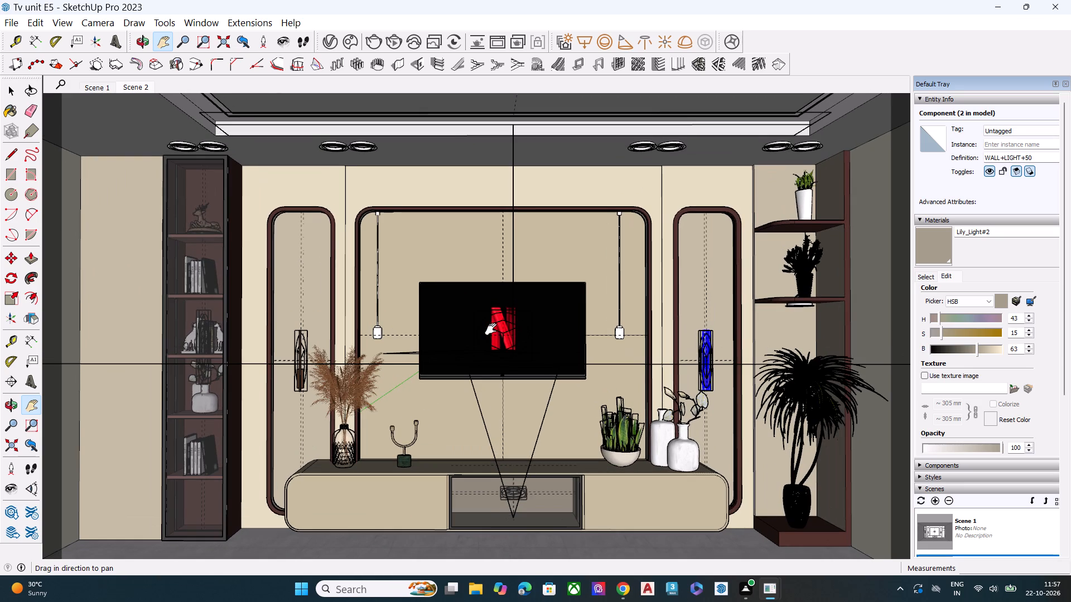
scroll(491, 329, "up", 2)
scroll(491, 329, "down", 2)
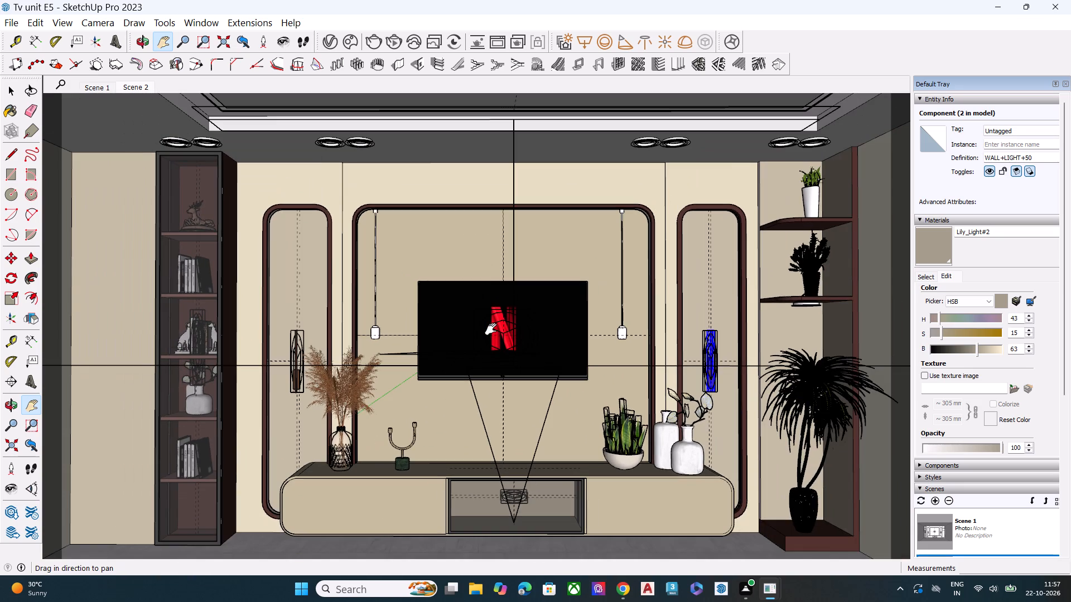
scroll(491, 329, "down", 1)
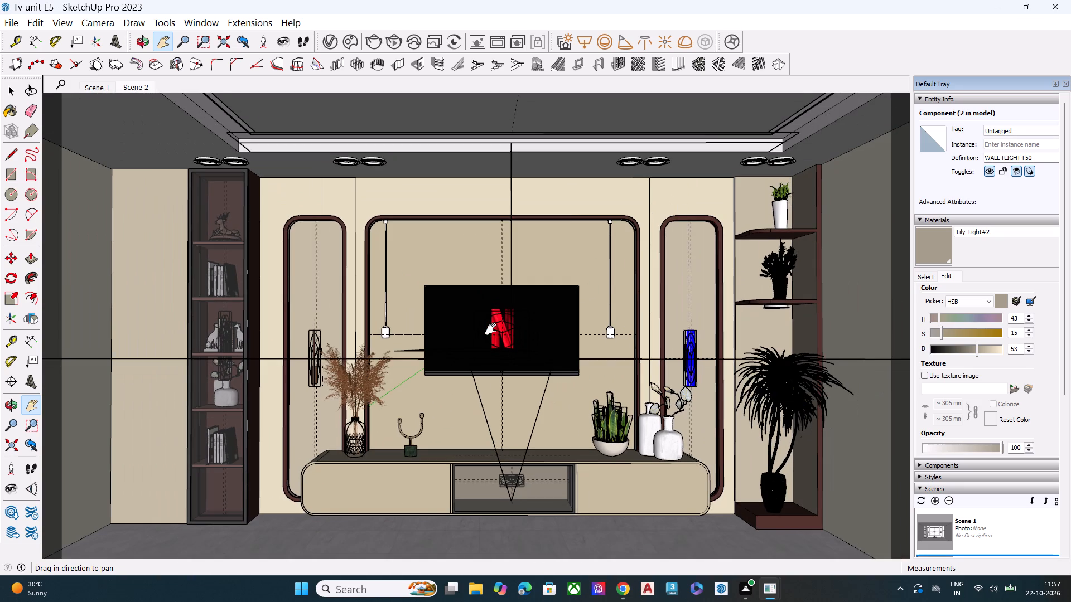
left_click_drag(468, 344, 484, 313)
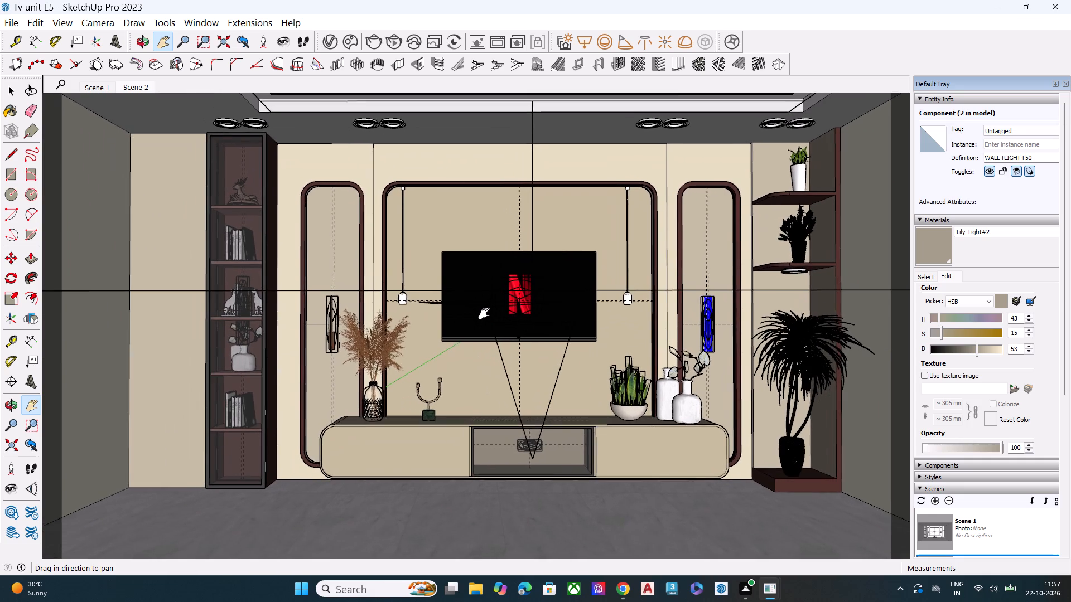
left_click_drag(484, 313, 479, 316)
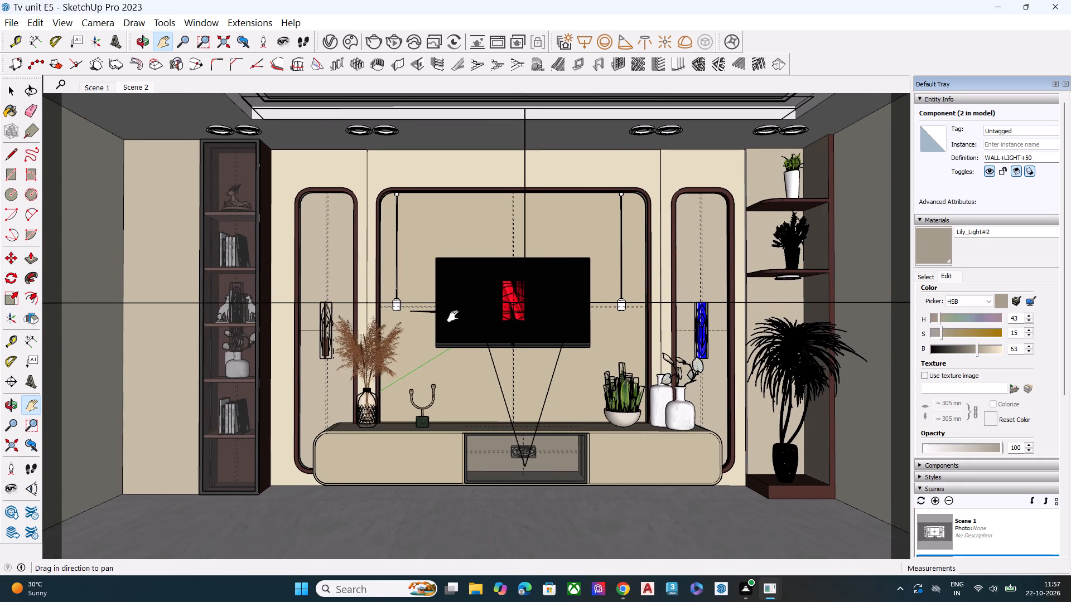
left_click(373, 33)
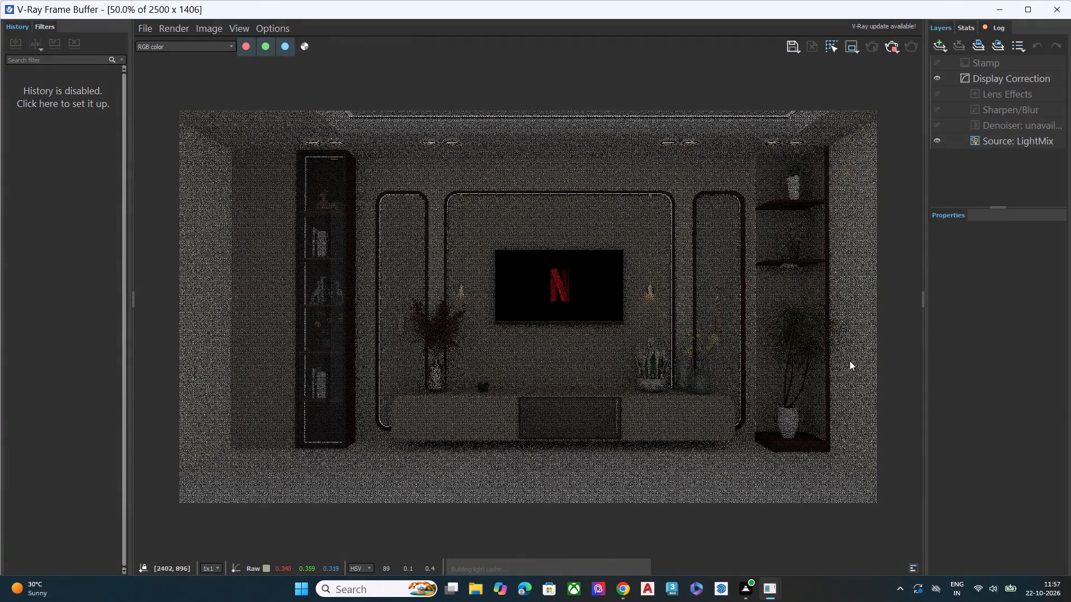
Examine the developing render in the V-Ray Frame Buffer, checking the wall lights, TV area and shelving up close and as a whole.
scroll(858, 353, "up", 1)
scroll(858, 353, "down", 1)
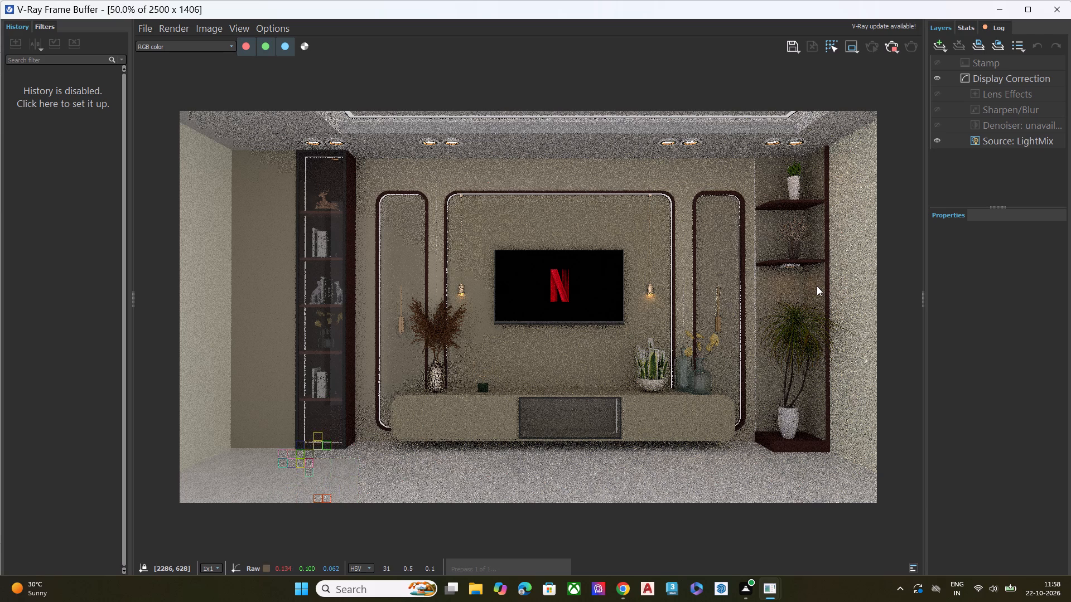
scroll(882, 283, "up", 1)
scroll(684, 298, "down", 1)
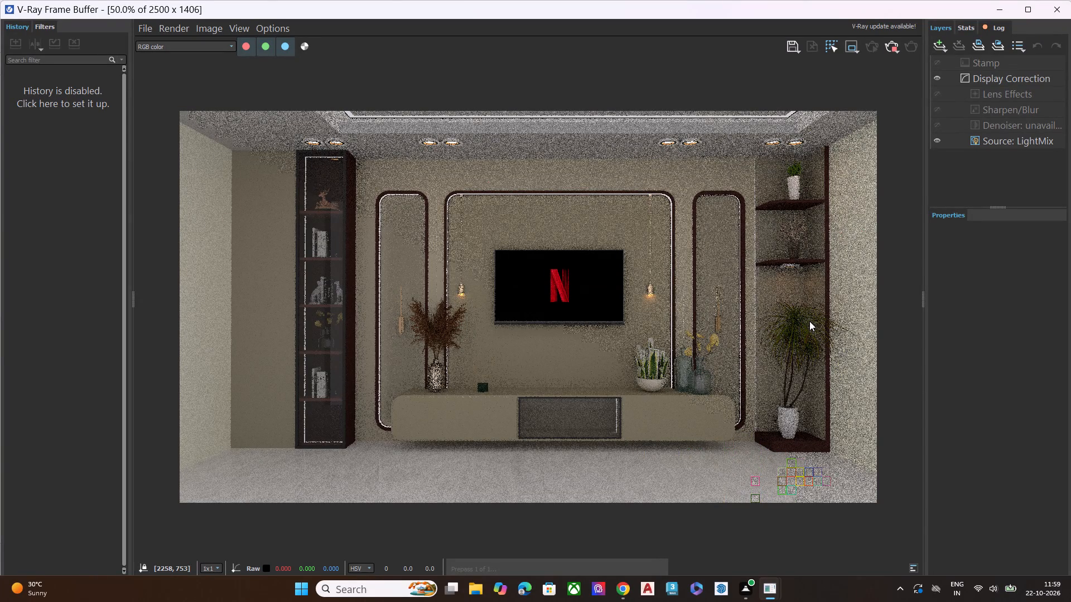
scroll(809, 321, "up", 1)
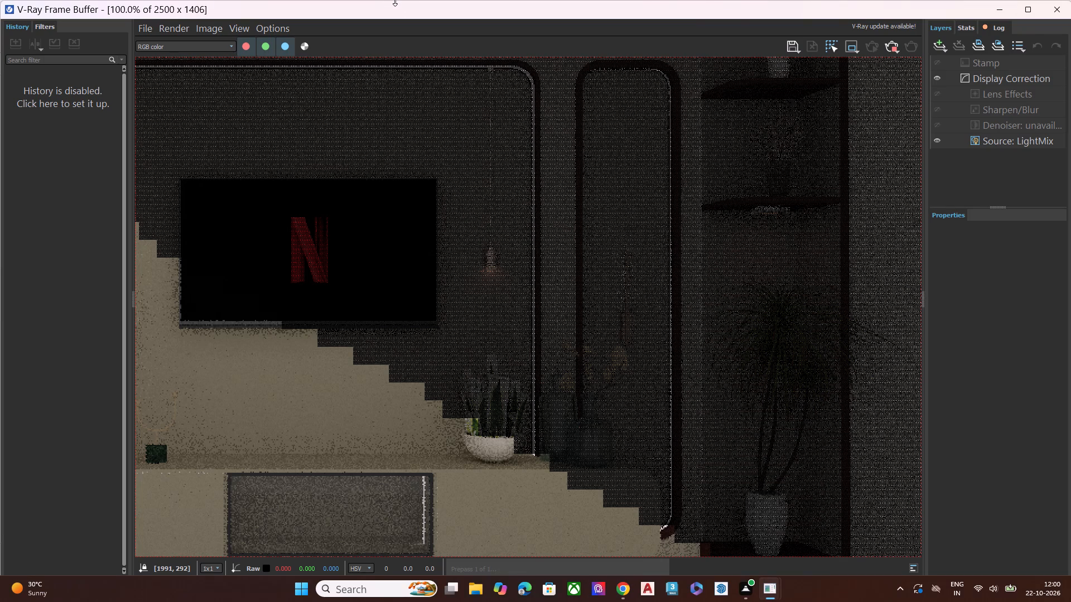
scroll(625, 310, "down", 3)
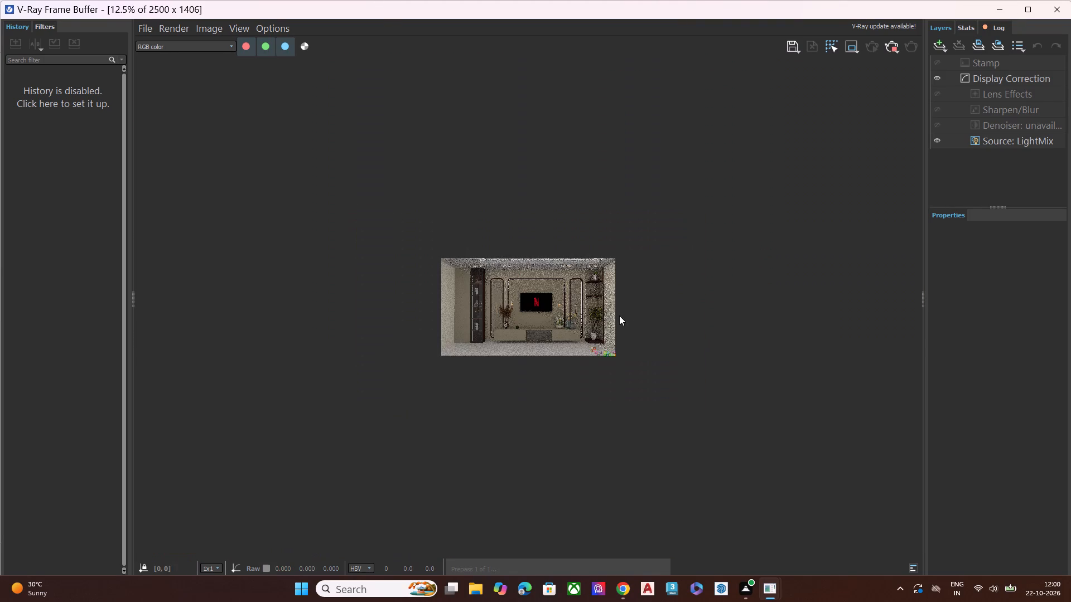
Bring up the render's LightMix source settings and enable Rectangle Light#2.
scroll(589, 314, "up", 1)
scroll(589, 314, "down", 1)
scroll(581, 313, "up", 2)
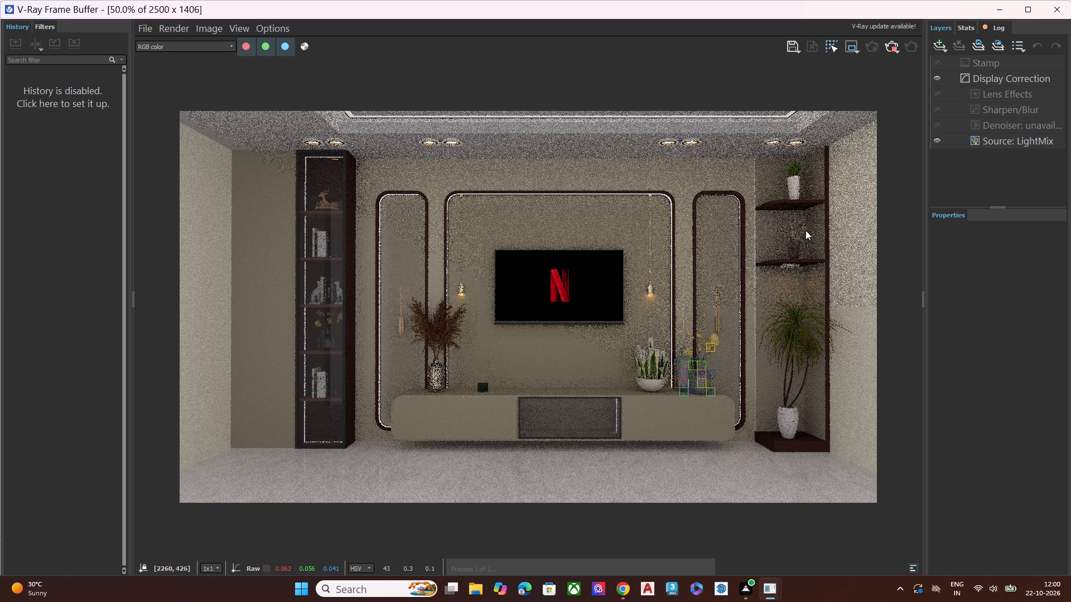
left_click(972, 142)
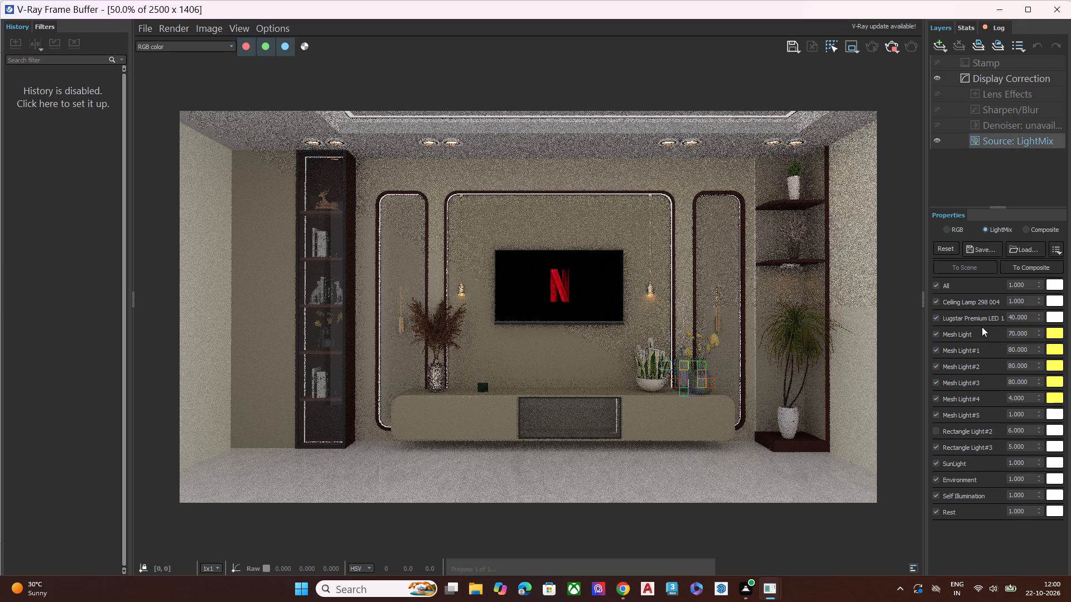
left_click(939, 433)
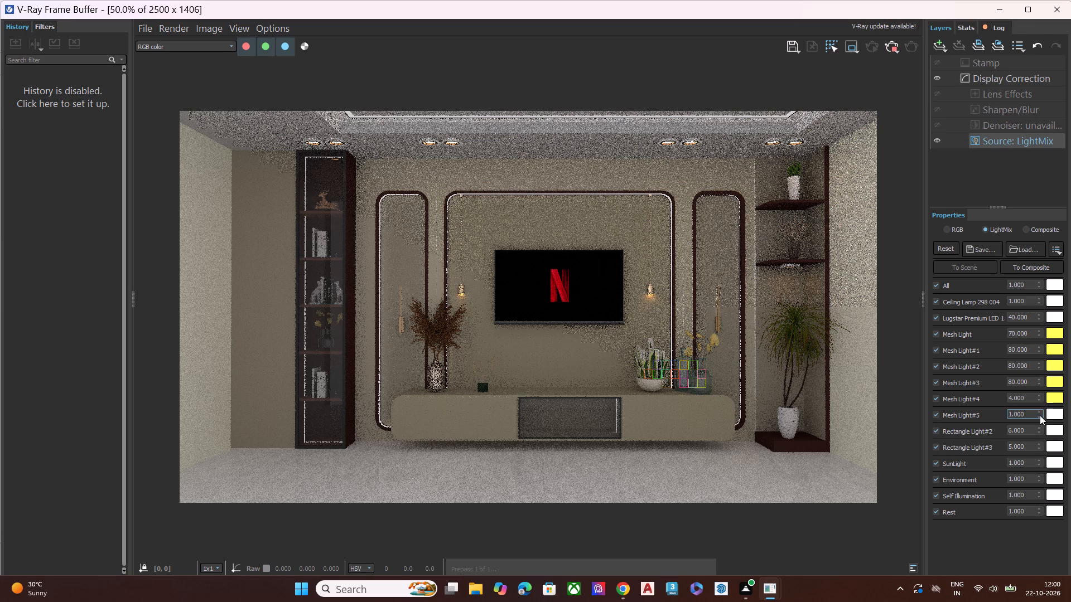
Change Mesh Light#5's LightMix colour to a pale yellow with hue 0.180 and saturation about 0.53.
left_click(1055, 415)
left_click_drag(893, 286, 891, 321)
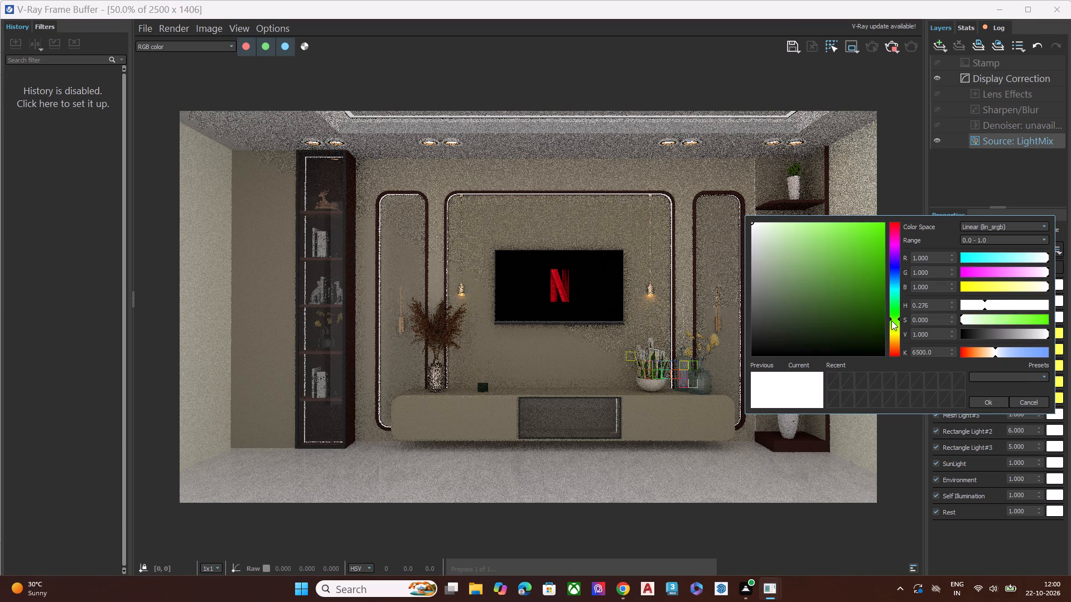
left_click_drag(891, 321, 895, 330)
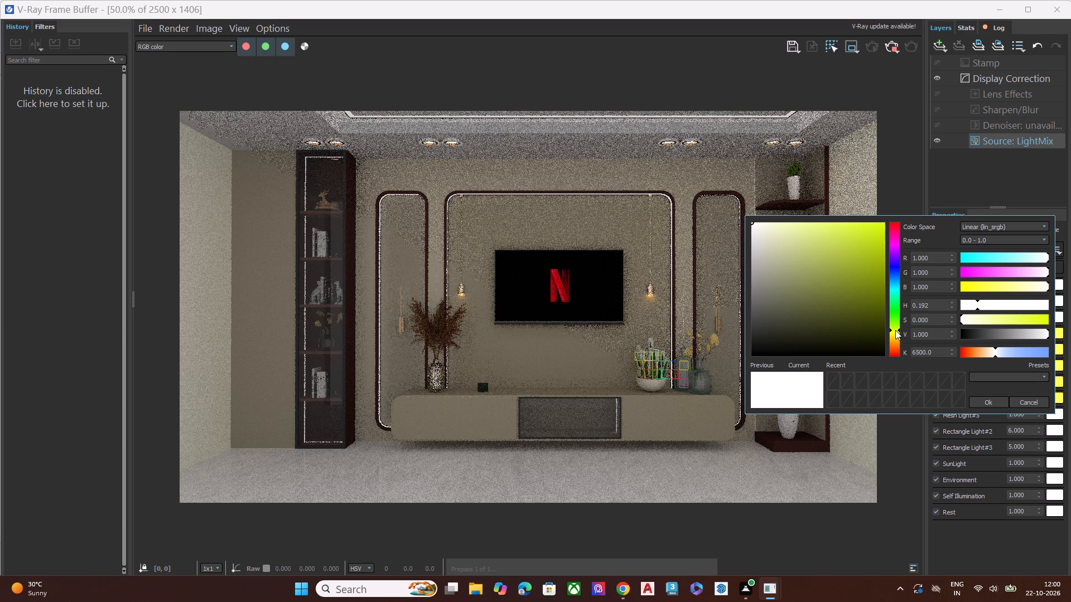
left_click_drag(895, 330, 897, 332)
left_click_drag(985, 323, 1007, 331)
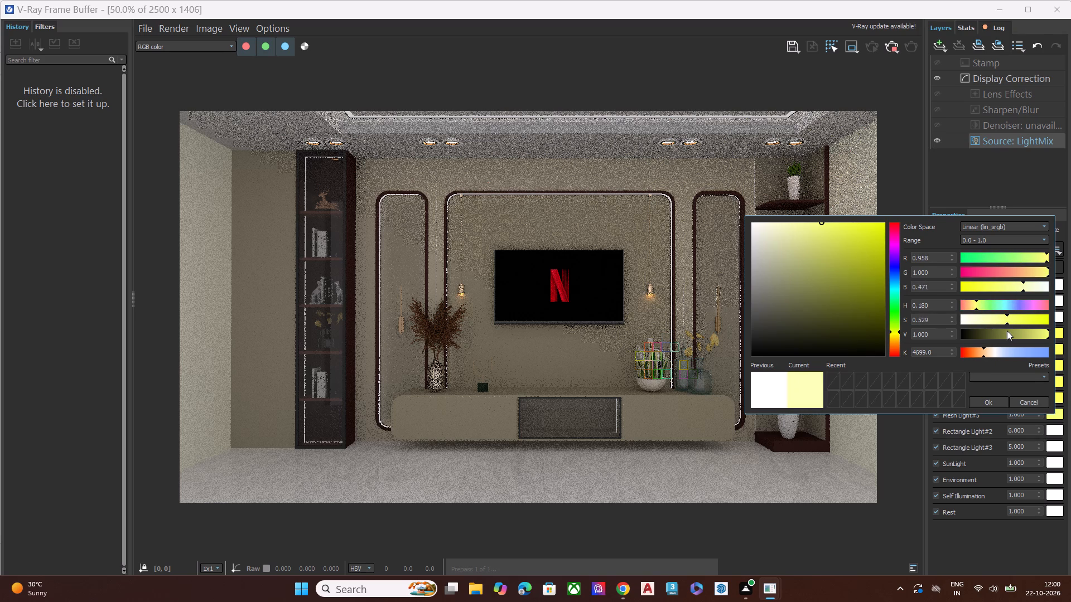
left_click_drag(1007, 331, 1009, 332)
left_click(996, 403)
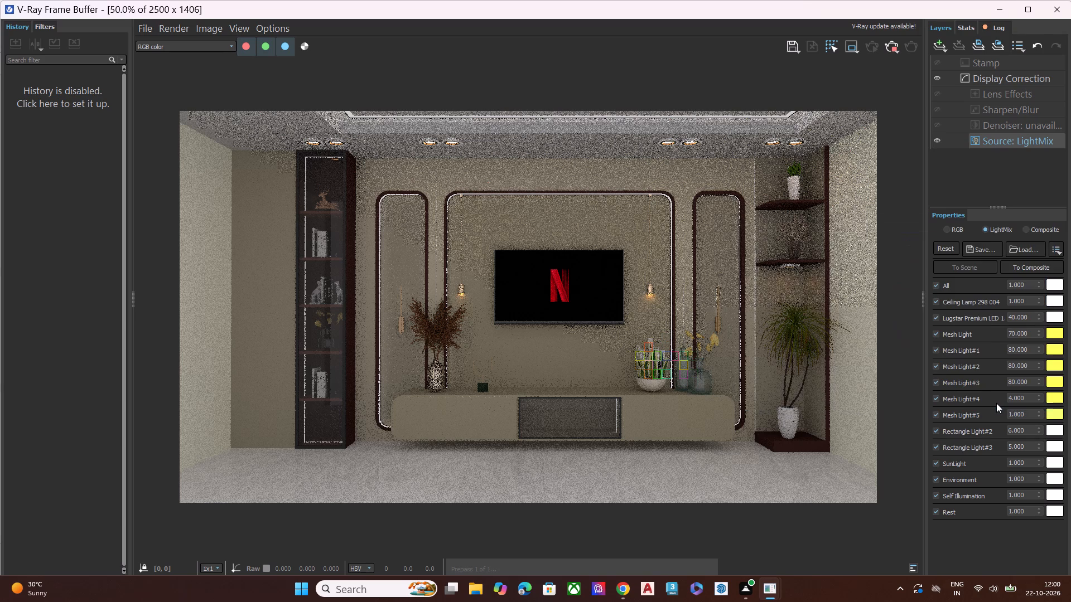
Set Mesh Light#5's LightMix intensity to 50.
left_click(1025, 416)
key("BackSpace")
key("BackSpace")
key("BackSpace")
key("BackSpace")
key("BackSpace")
key("BackSpace")
key("BackSpace")
key("BackSpace")
key("BackSpace")
key("BackSpace")
key("BackSpace")
key("BackSpace")
key("BackSpace")
key("BackSpace")
key("BackSpace")
key("BackSpace")
key("BackSpace")
key("BackSpace")
key("BackSpace")
key("BackSpace")
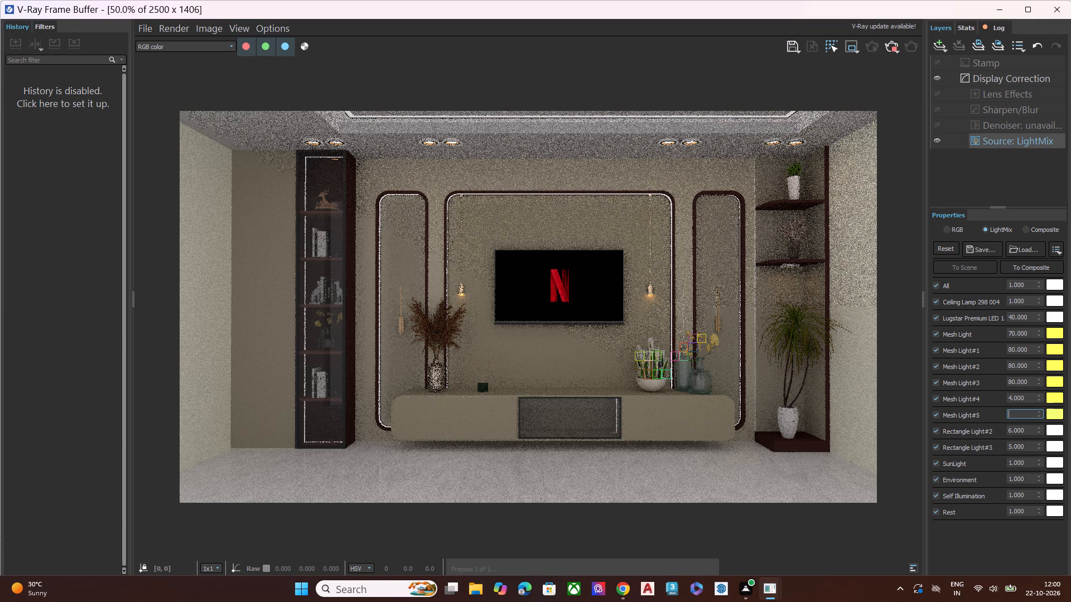
key("BackSpace")
type("50")
key("Return")
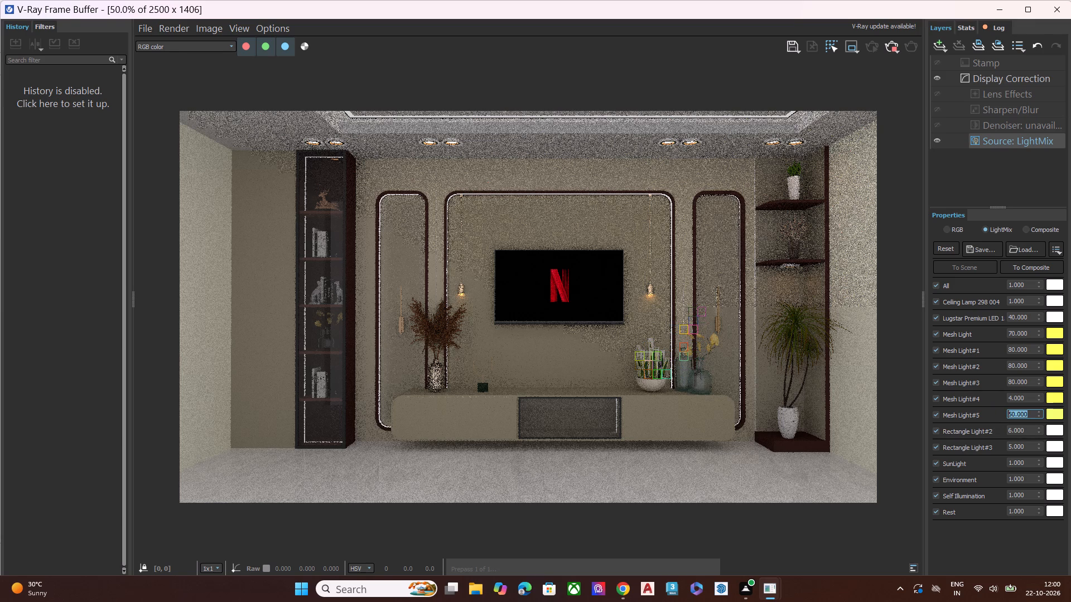
Set Mesh Light#4's LightMix intensity to 50.
left_click(1027, 396)
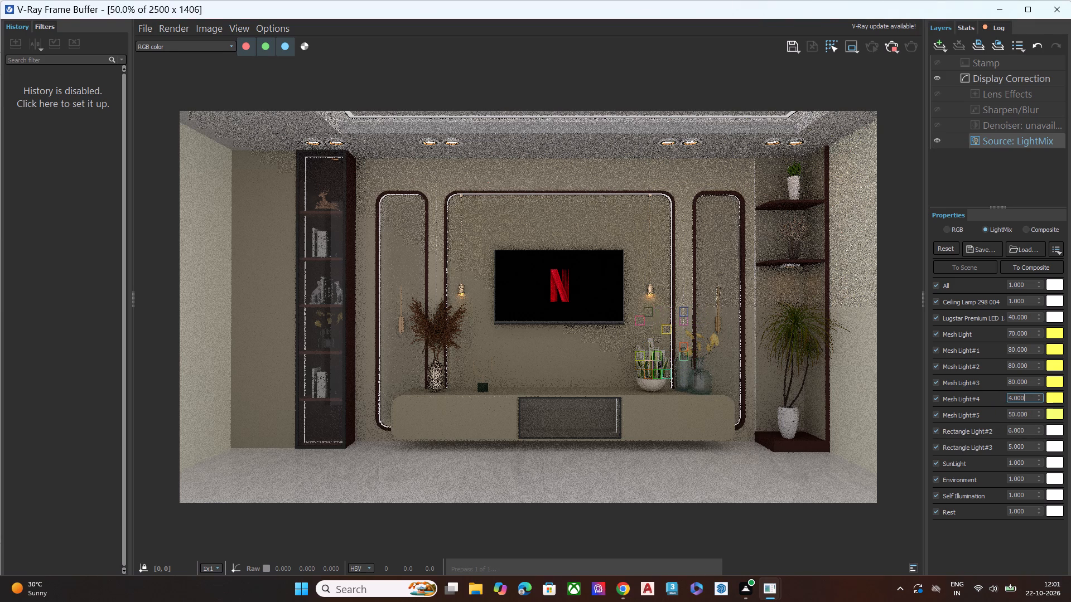
key("BackSpace")
key("BackSpace")
key("BackSpace")
key("BackSpace")
key("BackSpace")
key("BackSpace")
key("BackSpace")
key("BackSpace")
key("BackSpace")
key("BackSpace")
key("BackSpace")
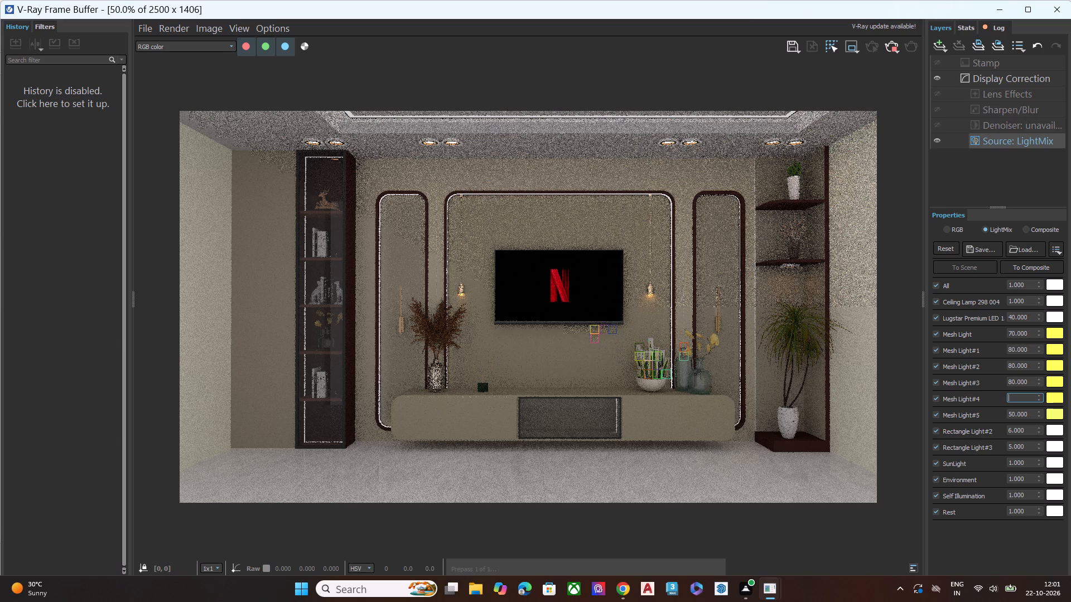
type("50")
key("Return")
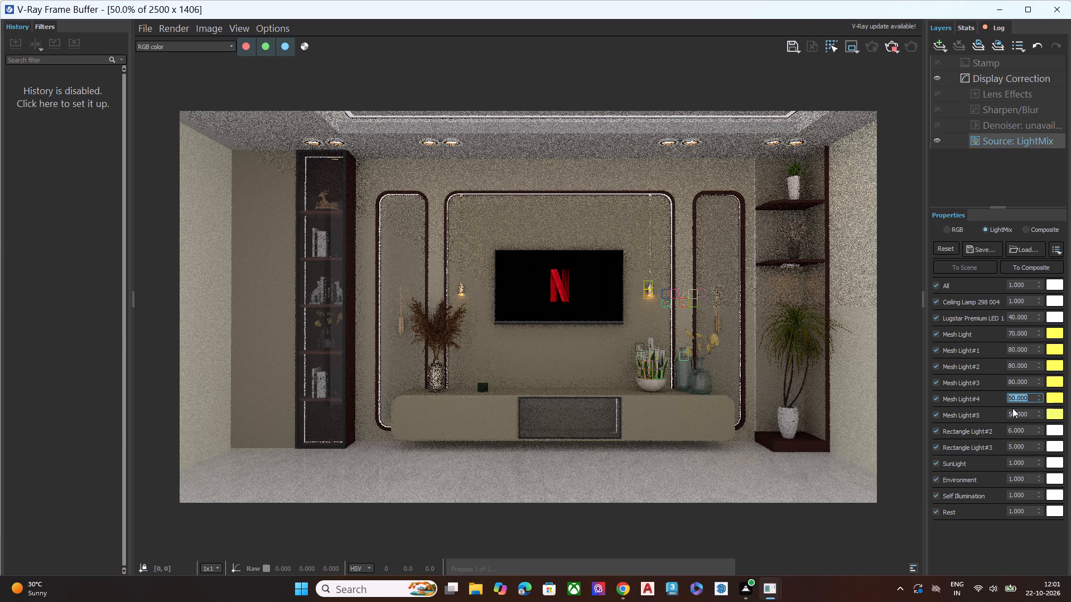
left_click(911, 525)
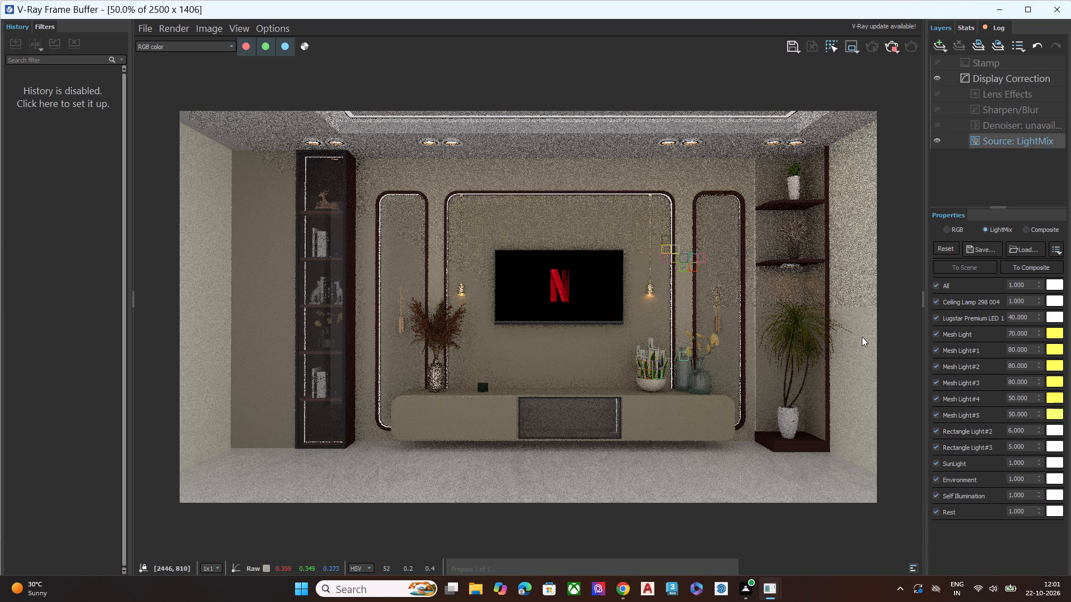
Switch the Ceiling Lamp 298 004 and Lugstar Premium LED lights off and back on to compare their effect on the render.
left_click(938, 299)
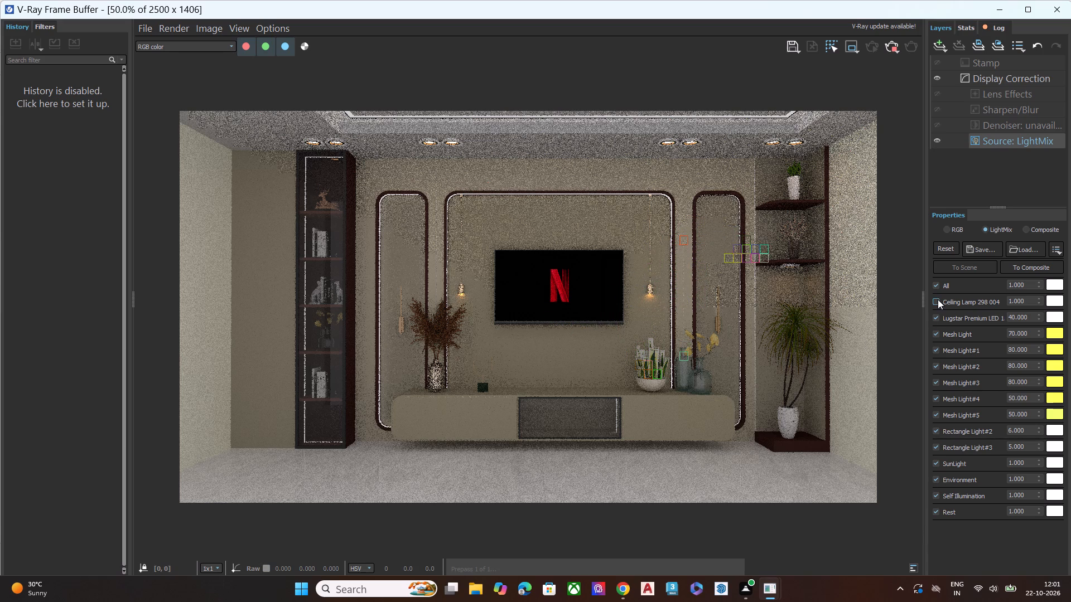
left_click(935, 299)
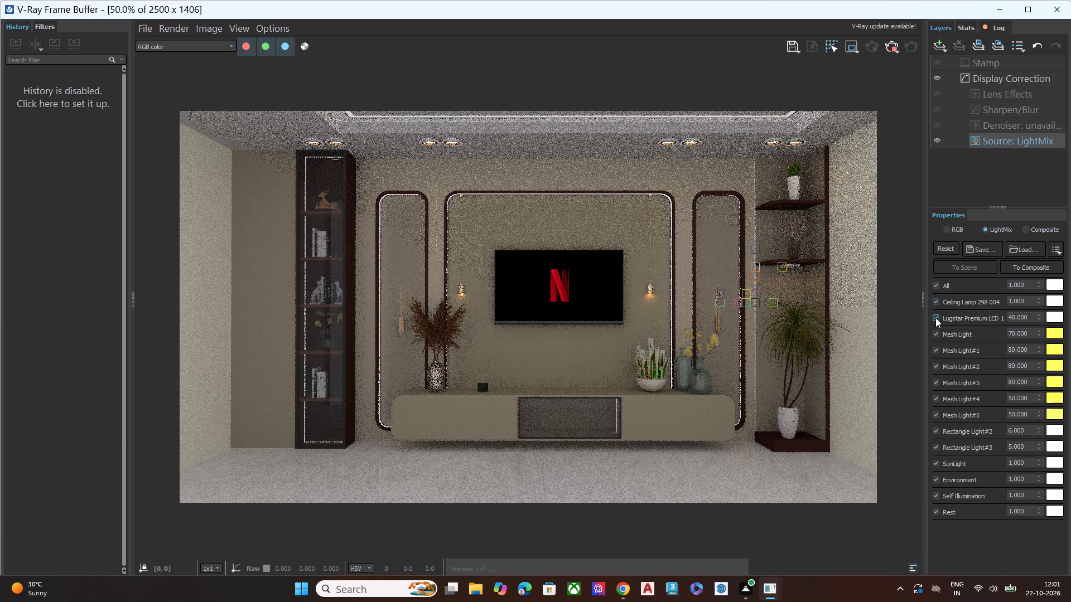
left_click(935, 318)
left_click(935, 317)
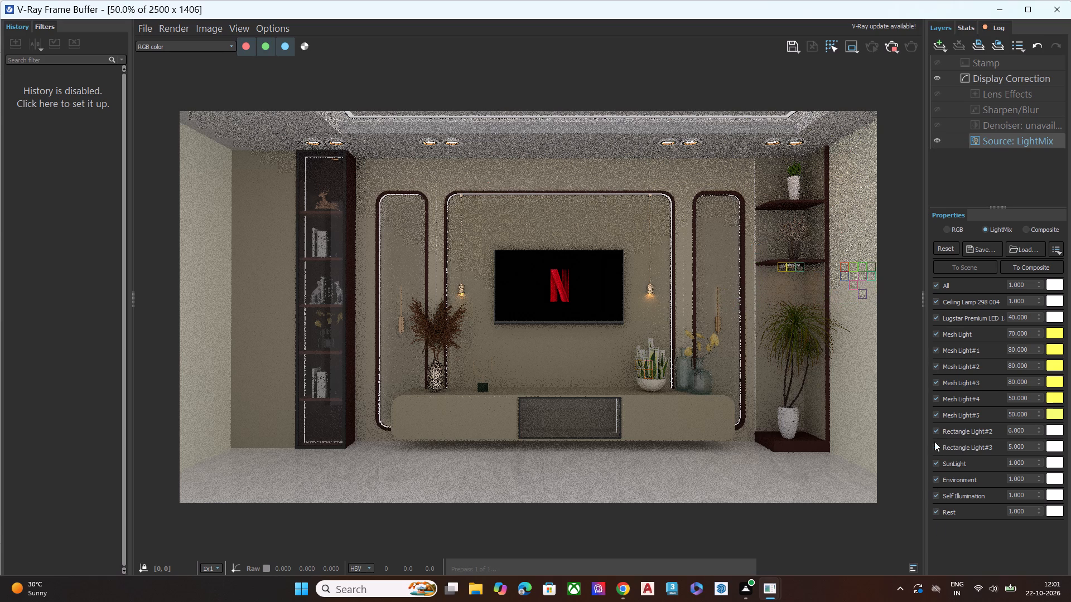
left_click(939, 300)
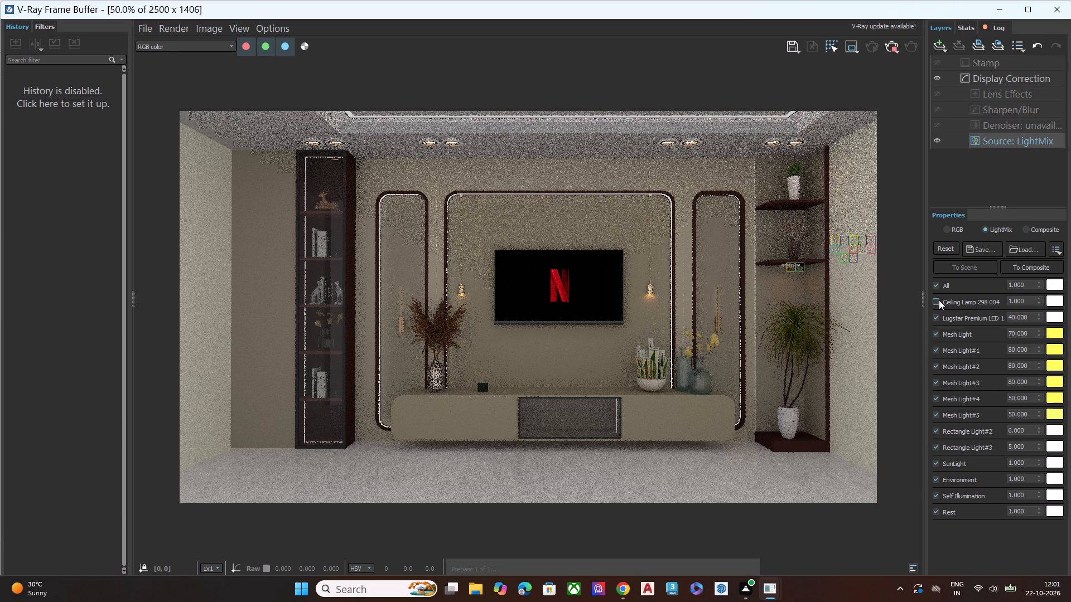
left_click(939, 300)
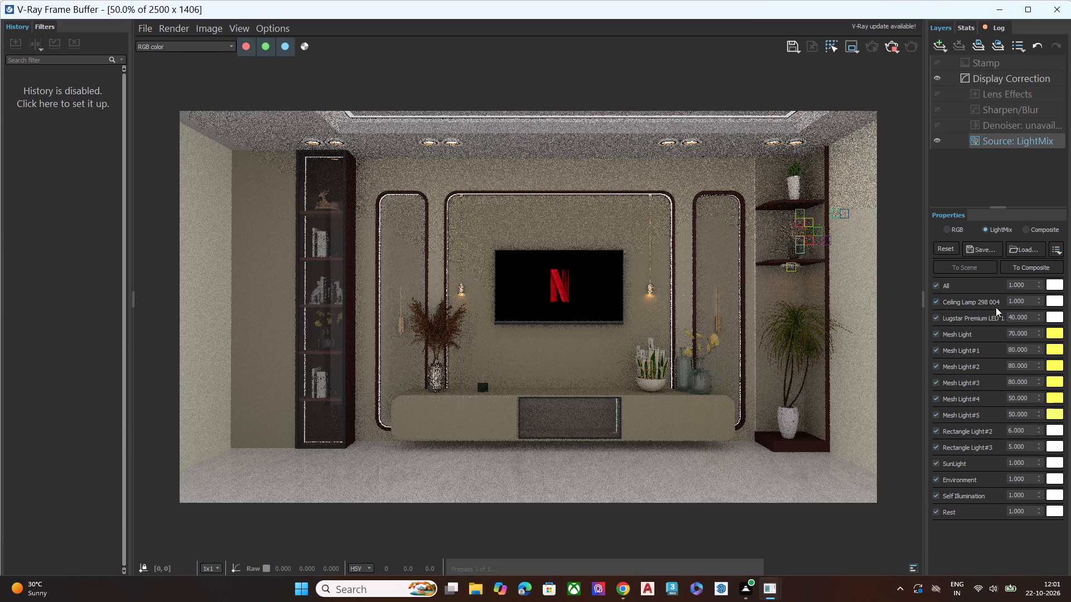
Set Ceiling Lamp 298 004's LightMix intensity to 90.
left_click(1027, 298)
key("BackSpace")
key("BackSpace")
key("BackSpace")
key("BackSpace")
key("BackSpace")
key("BackSpace")
key("BackSpace")
key("BackSpace")
key("BackSpace")
key("BackSpace")
key("BackSpace")
key("BackSpace")
key("BackSpace")
key("BackSpace")
key("BackSpace")
key("BackSpace")
key("BackSpace")
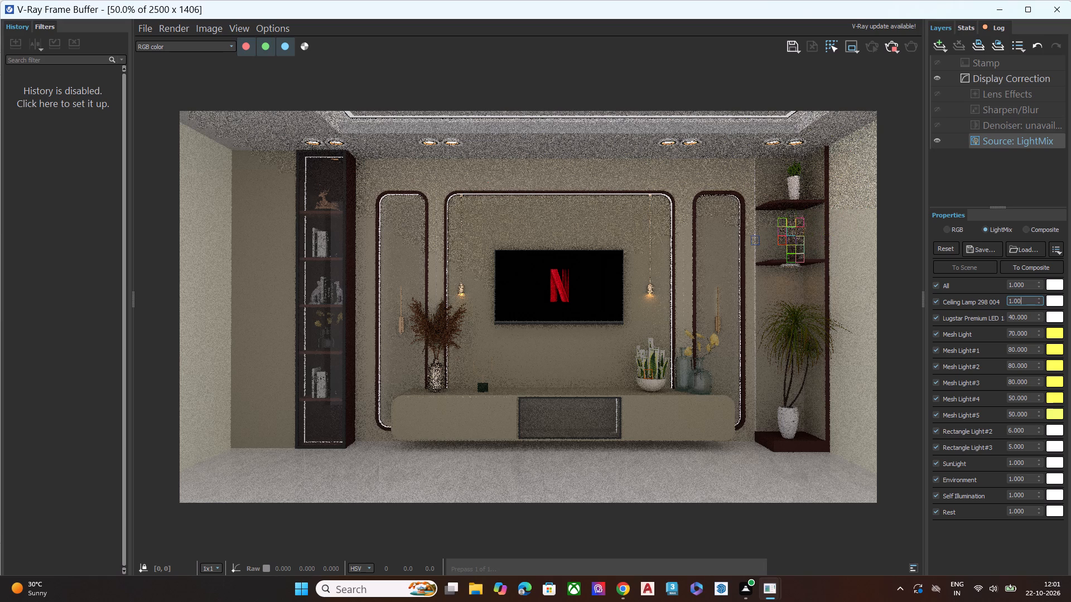
type("90")
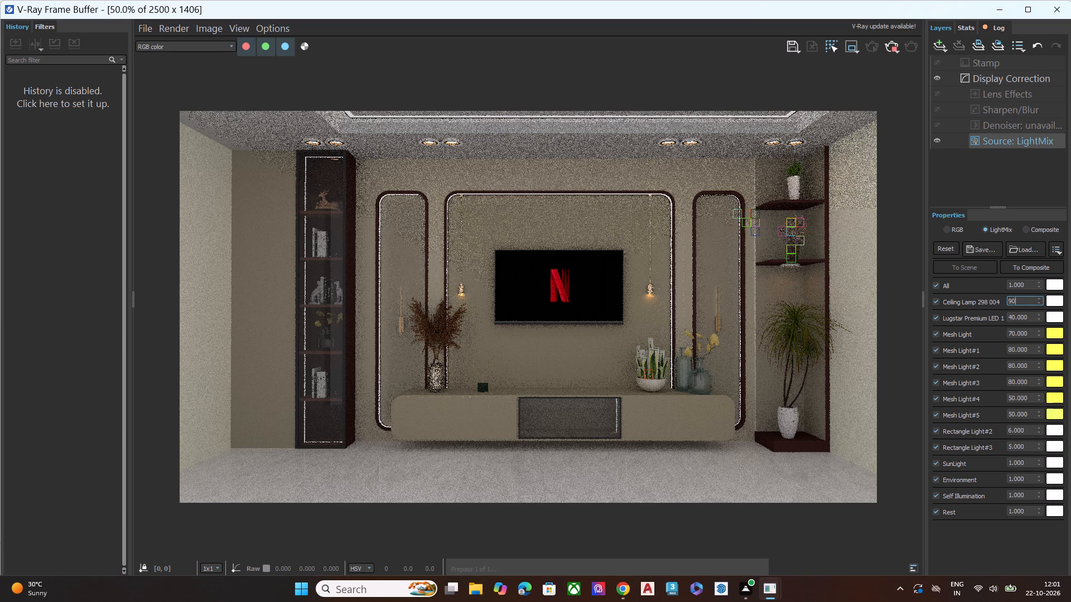
key("Return")
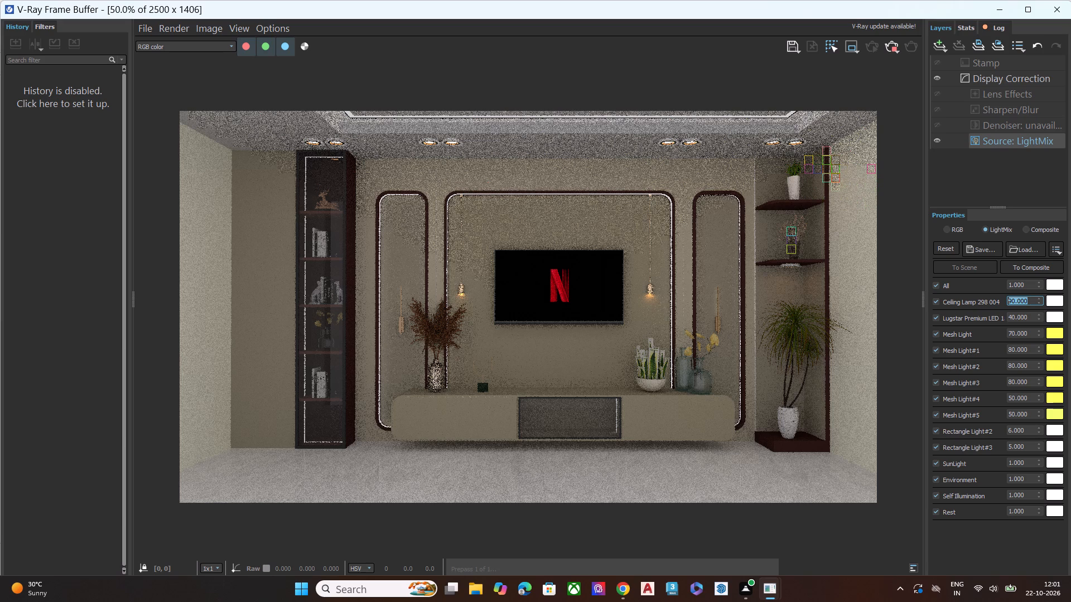
Change Ceiling Lamp 298 004's LightMix colour to a pale yellow with hue 0.180 and saturation about 0.53.
left_click(1060, 304)
left_click_drag(889, 377, 840, 316)
left_click_drag(847, 336, 850, 357)
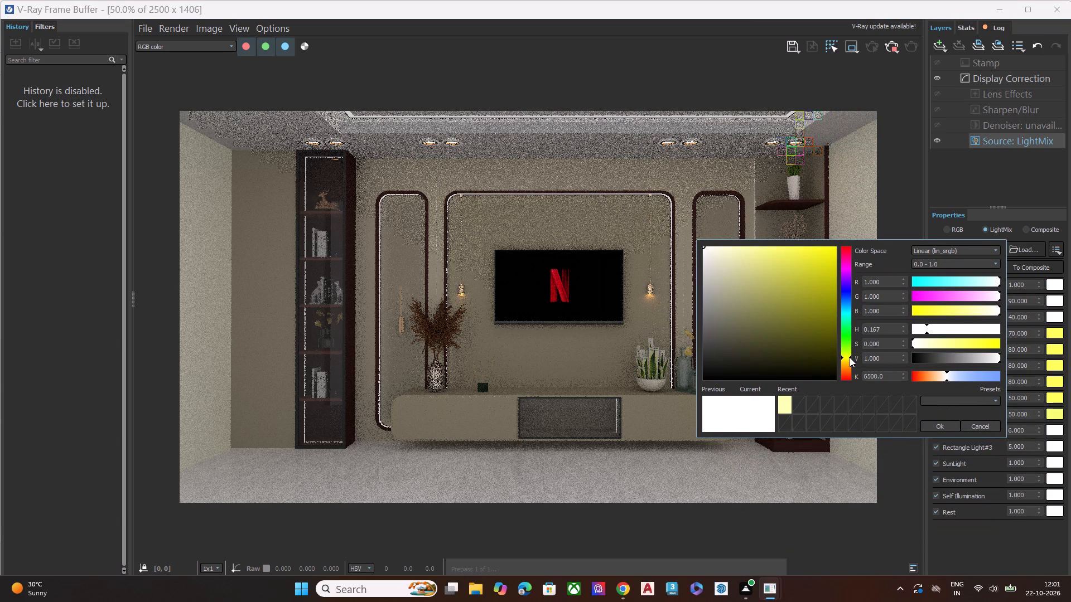
left_click_drag(850, 357, 851, 356)
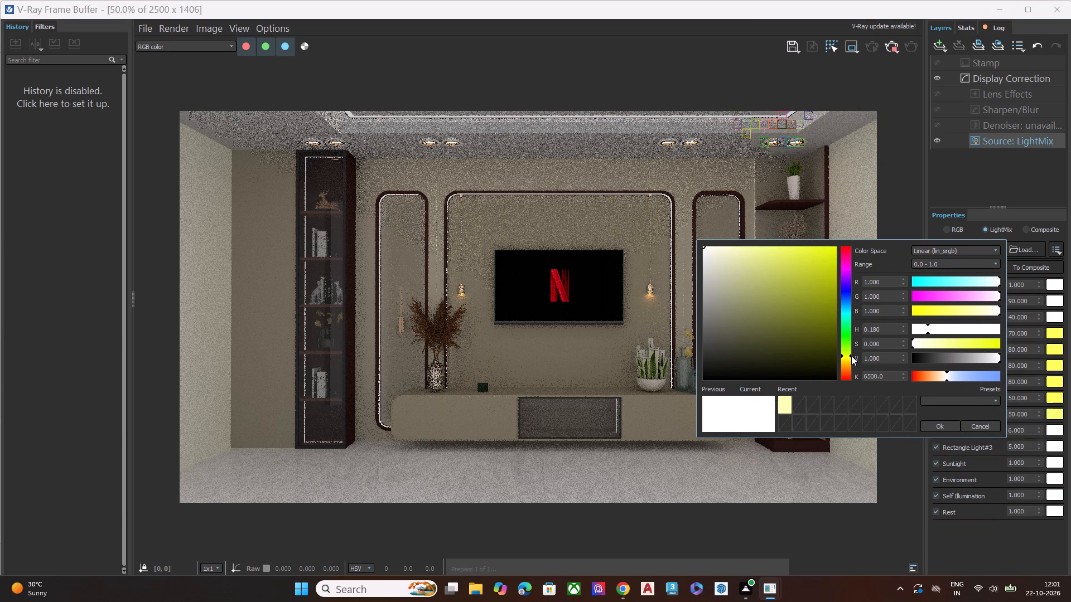
left_click_drag(941, 338, 971, 348)
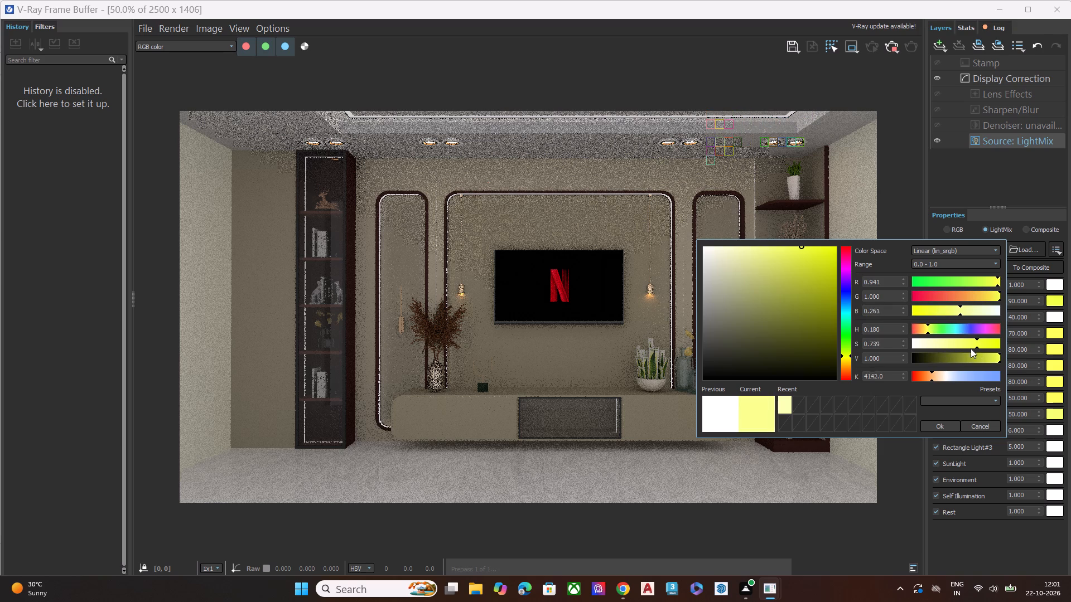
left_click_drag(971, 348, 958, 358)
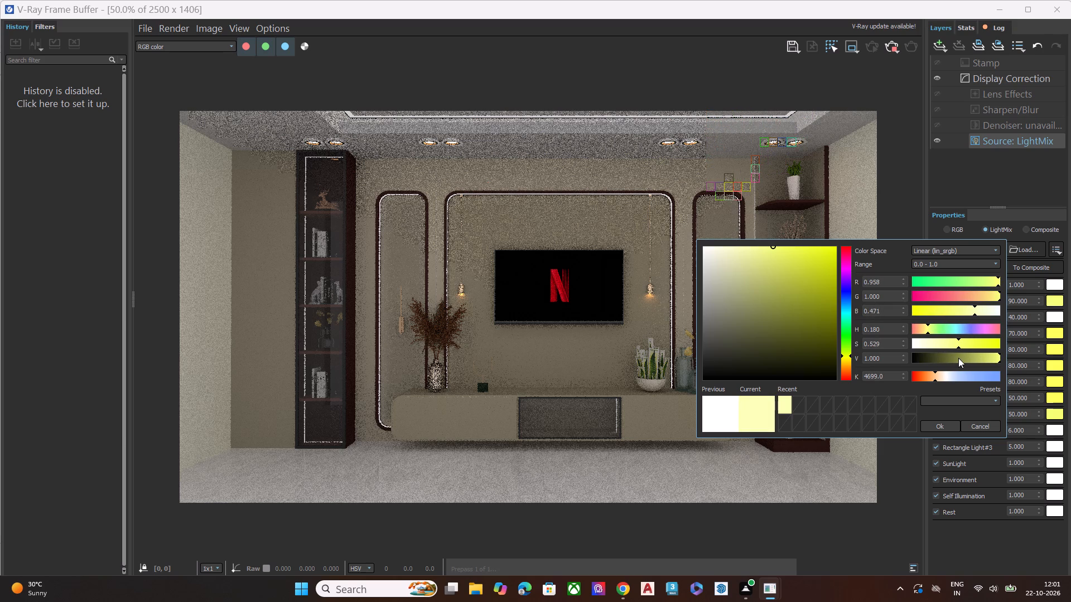
left_click(946, 429)
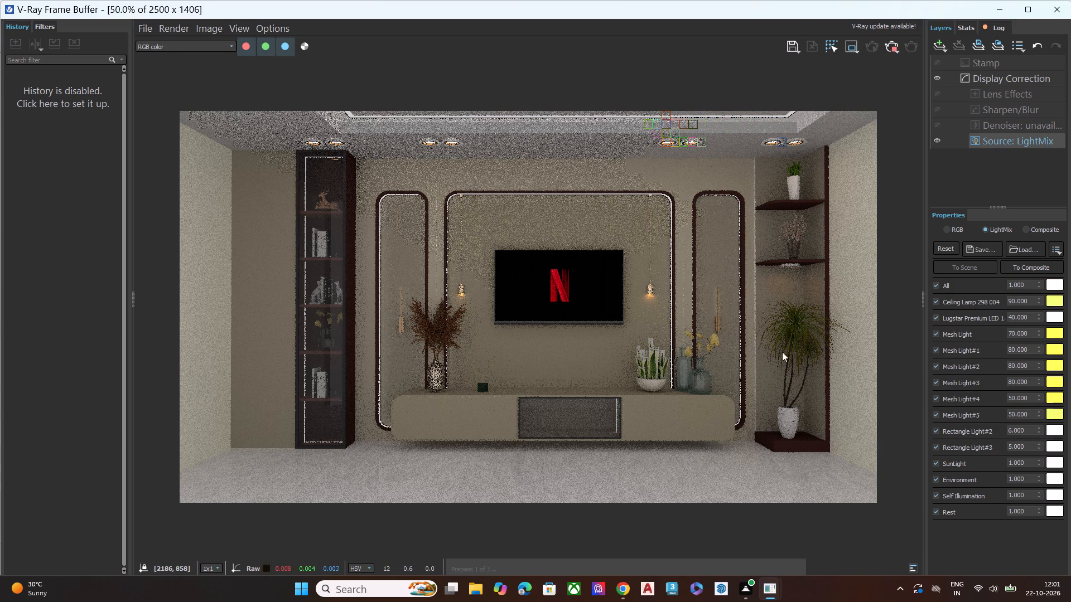
Check the render up close, add an Exposure correction layer and raise its exposure to about 0.909.
scroll(752, 336, "up", 3)
scroll(726, 334, "down", 2)
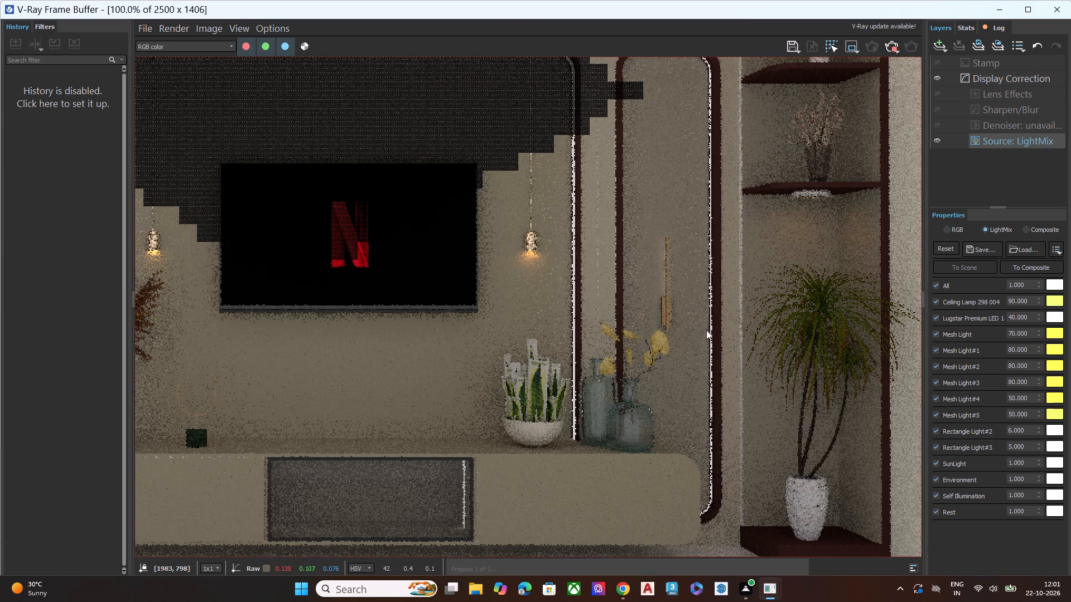
scroll(726, 336, "down", 1)
scroll(659, 351, "up", 1)
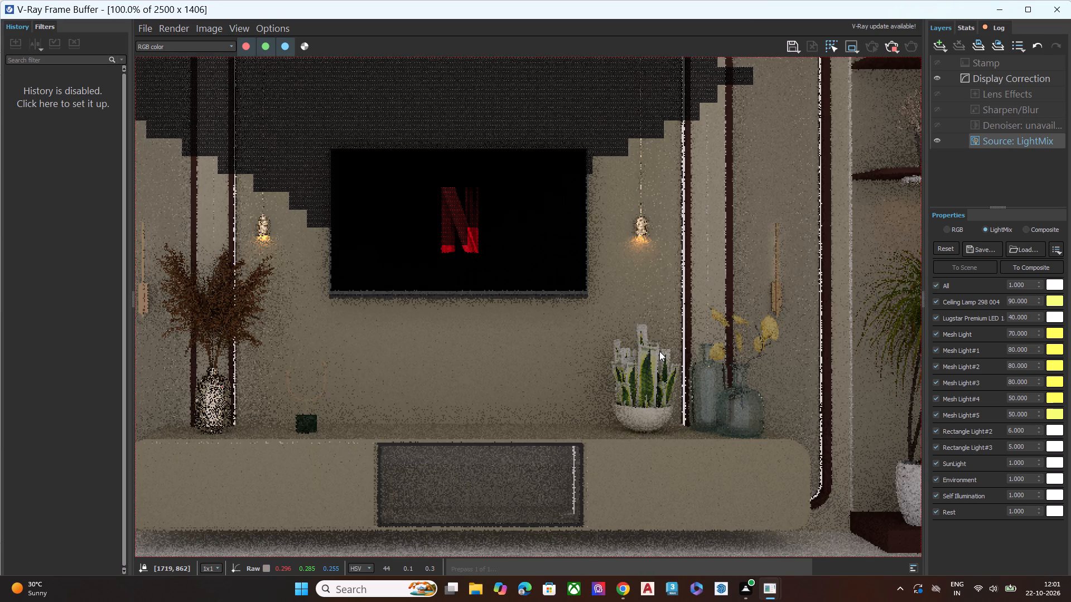
scroll(659, 351, "down", 1)
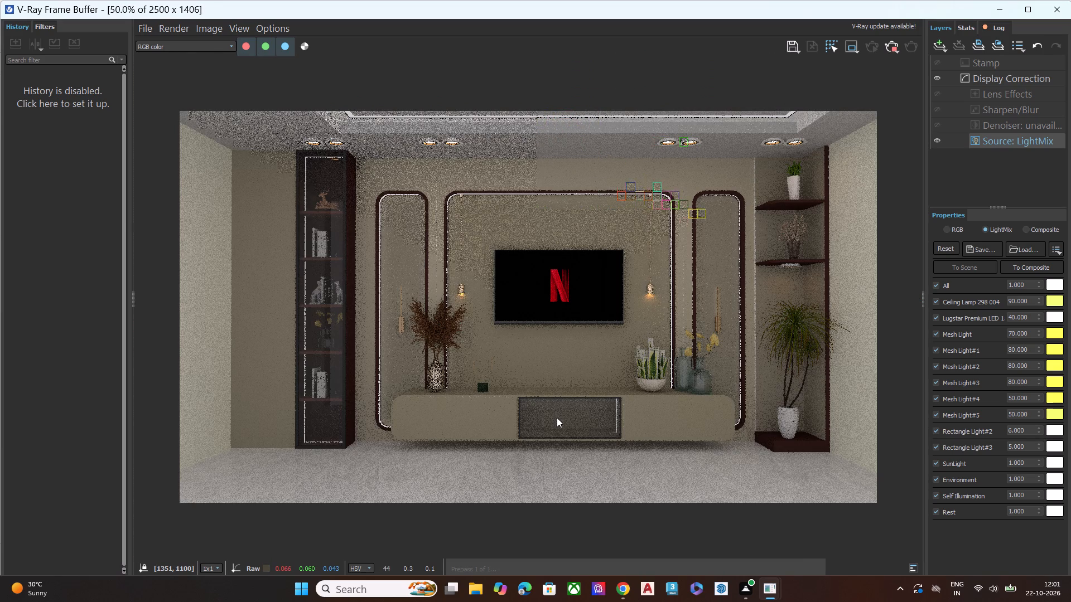
left_click(938, 46)
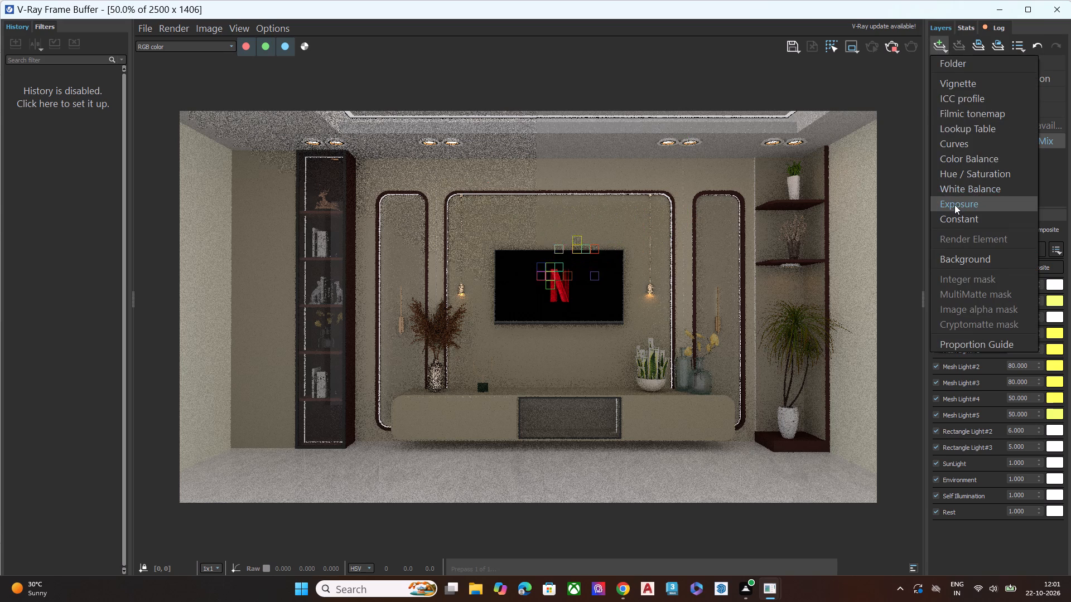
left_click(954, 205)
left_click_drag(977, 266, 989, 269)
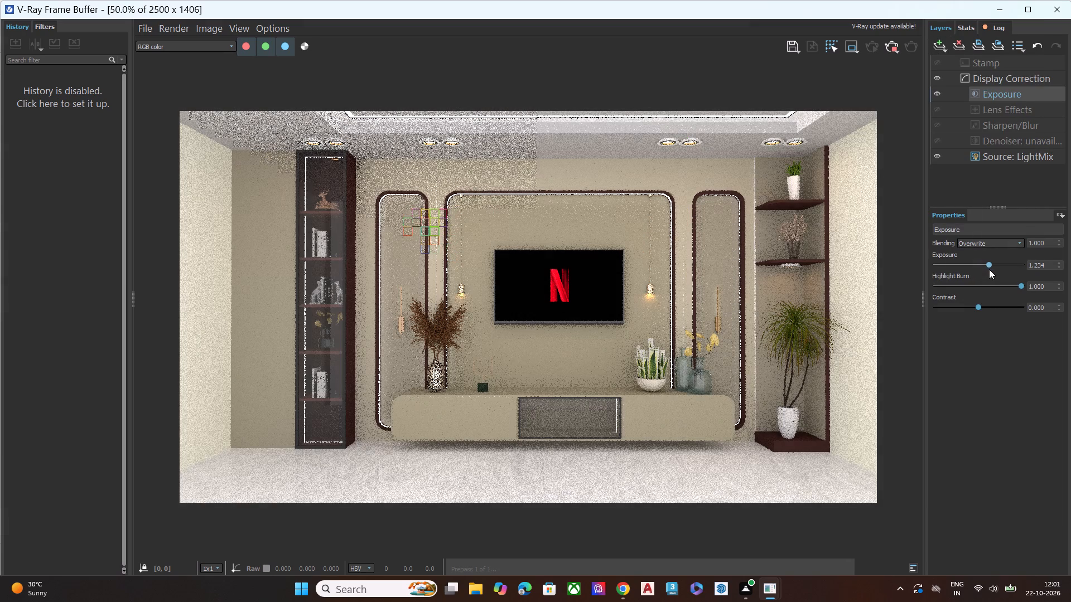
left_click_drag(989, 269, 987, 275)
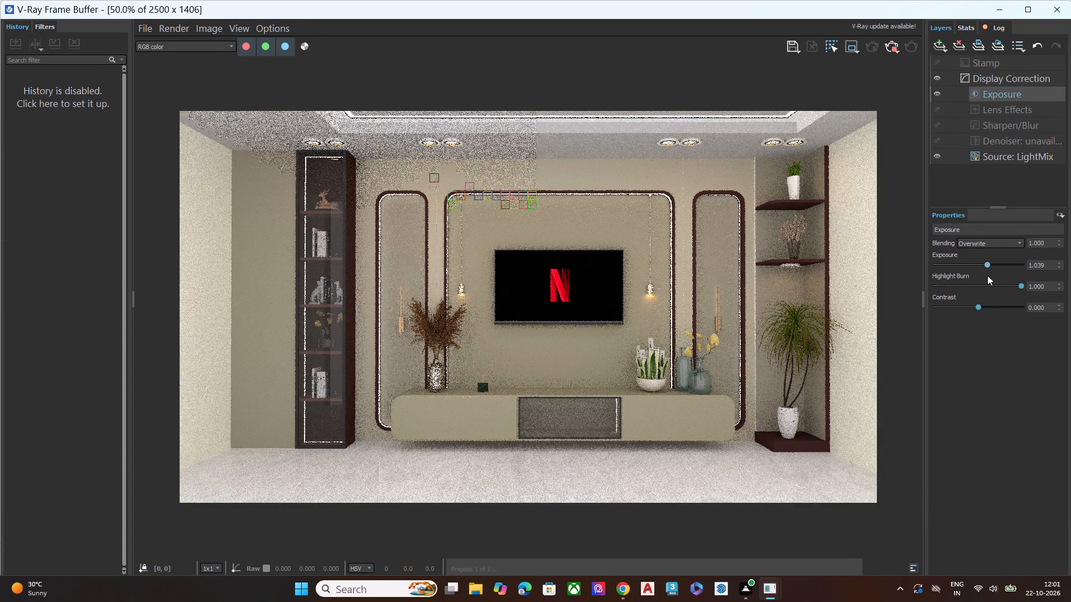
left_click_drag(987, 275, 986, 276)
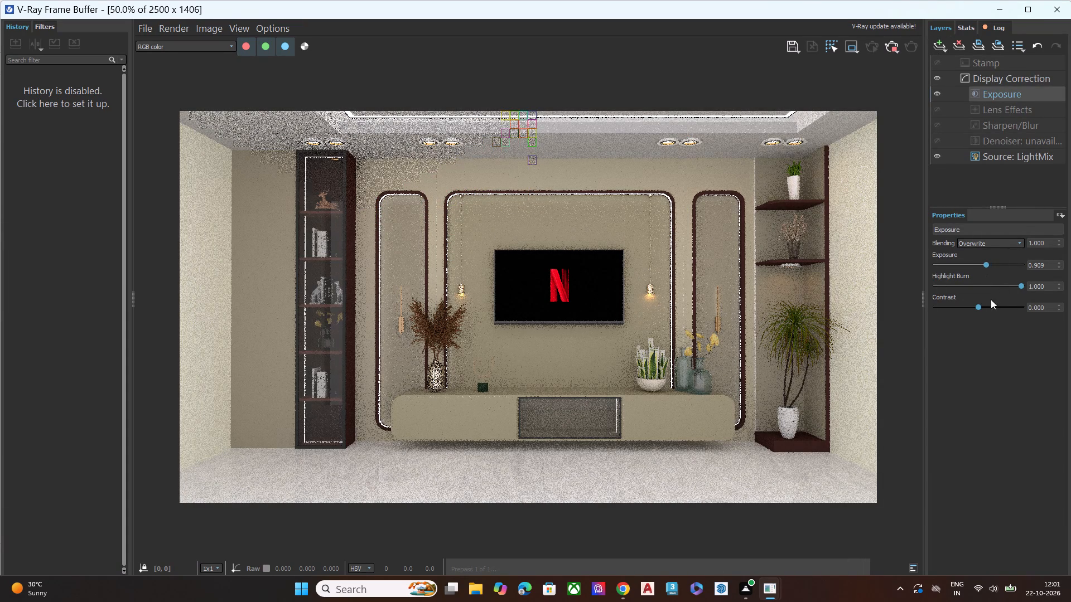
Raise the Exposure layer's contrast to about 0.195.
left_click(985, 302)
left_click_drag(976, 308, 991, 312)
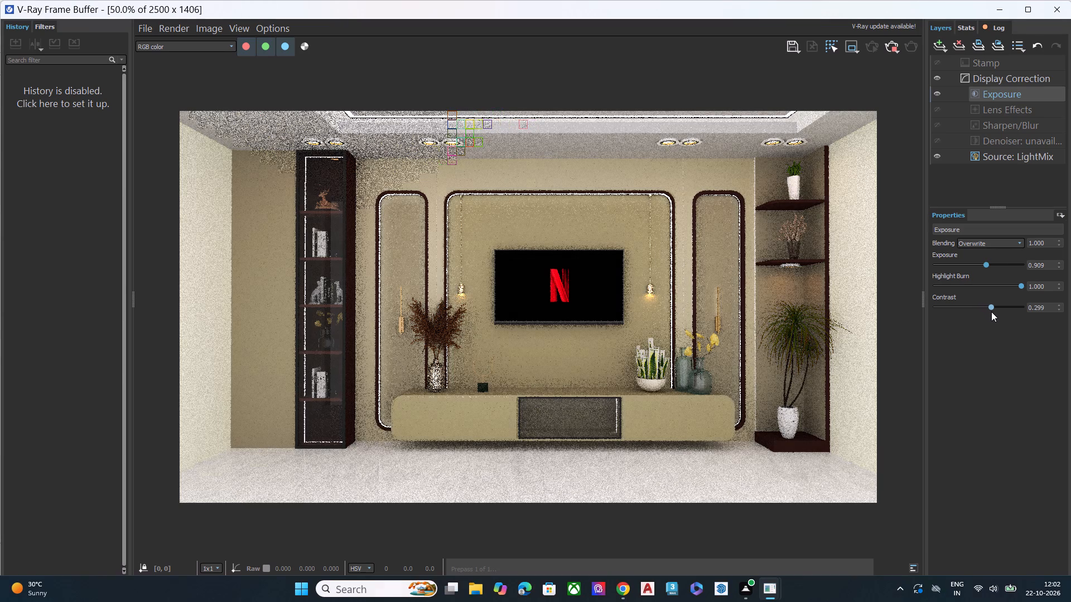
left_click_drag(991, 312, 989, 313)
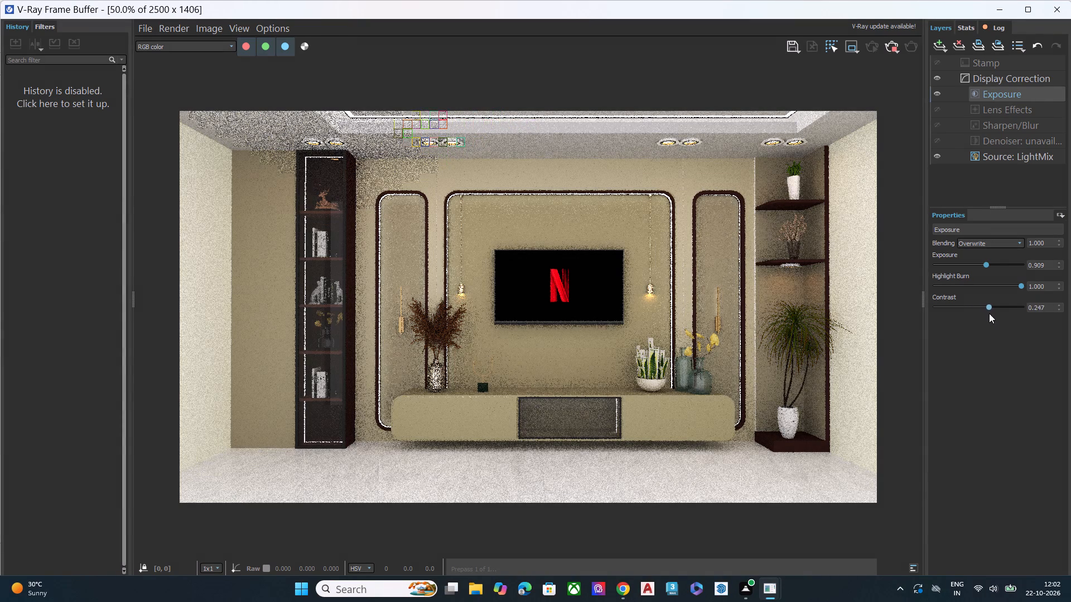
left_click_drag(989, 313, 986, 314)
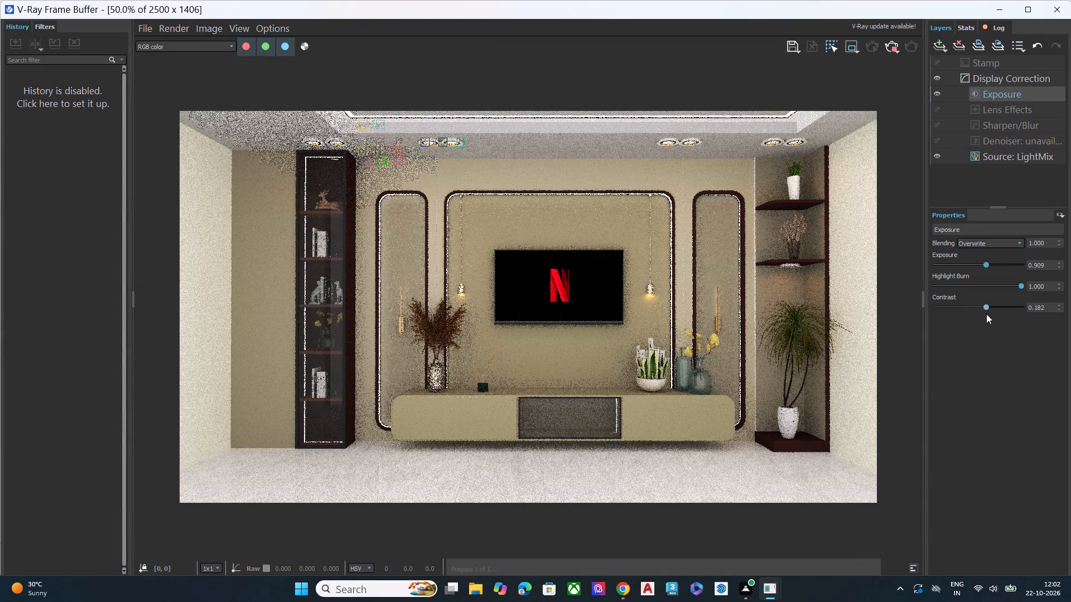
left_click_drag(986, 314, 987, 314)
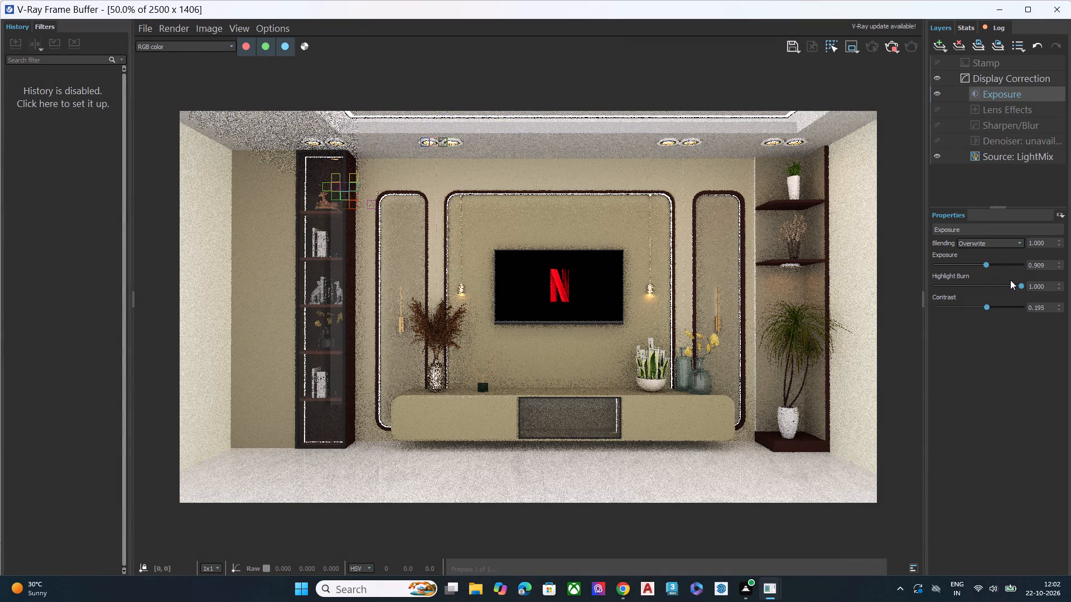
Try brighter exposure values on the Exposure layer and settle on an exposure of about -0.390.
left_click_drag(984, 263, 998, 266)
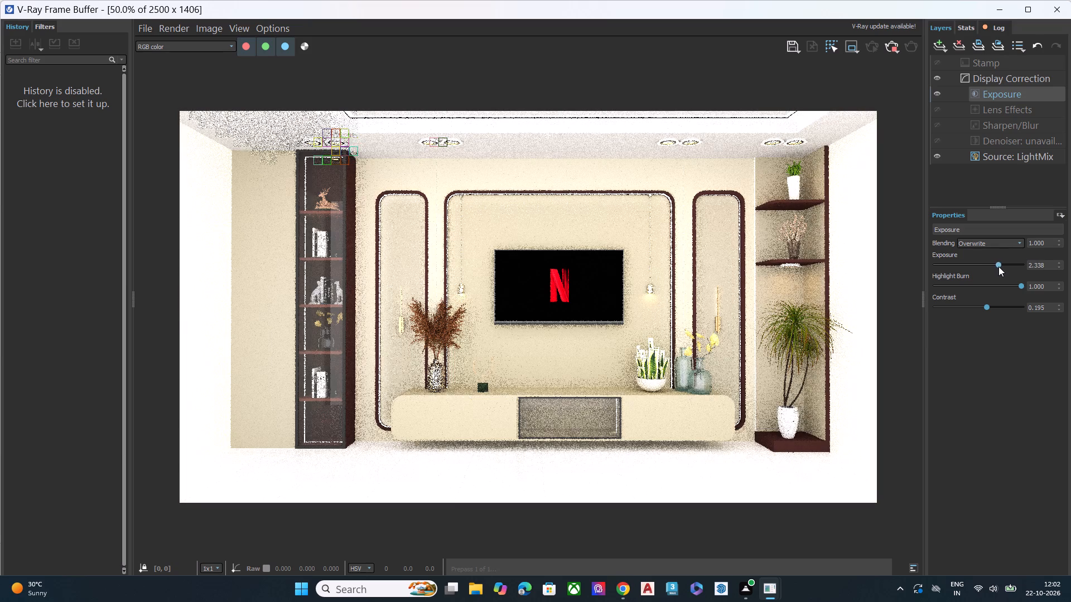
left_click_drag(998, 266, 992, 268)
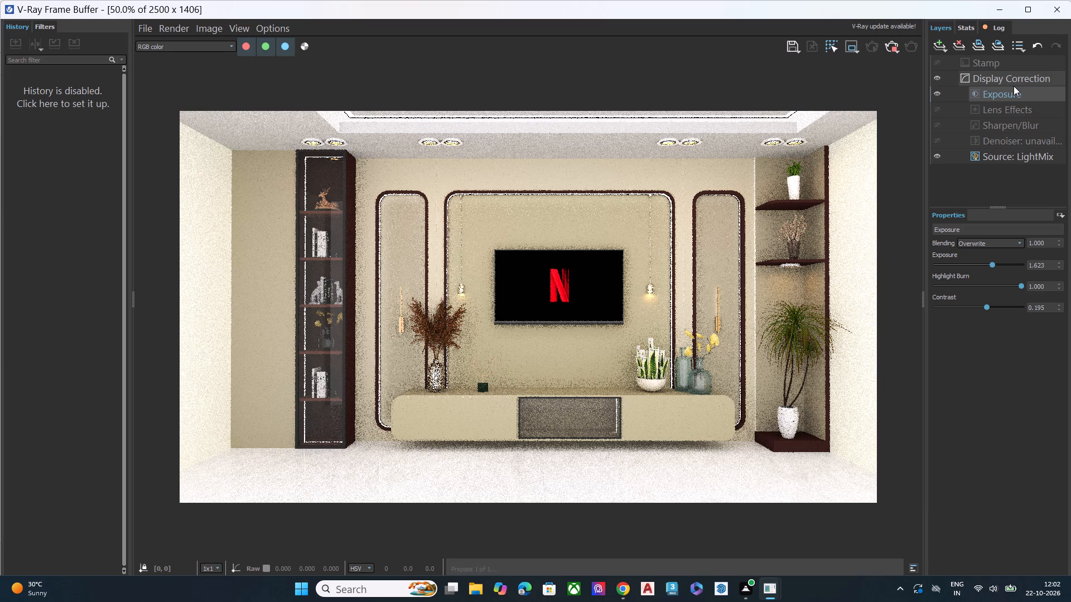
left_click(985, 266)
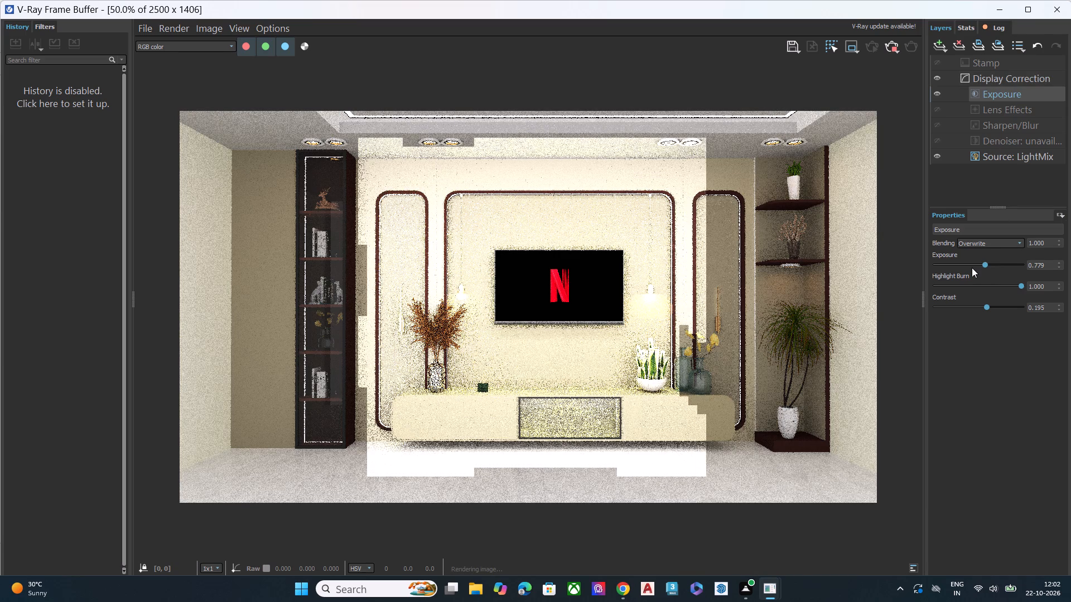
left_click(974, 266)
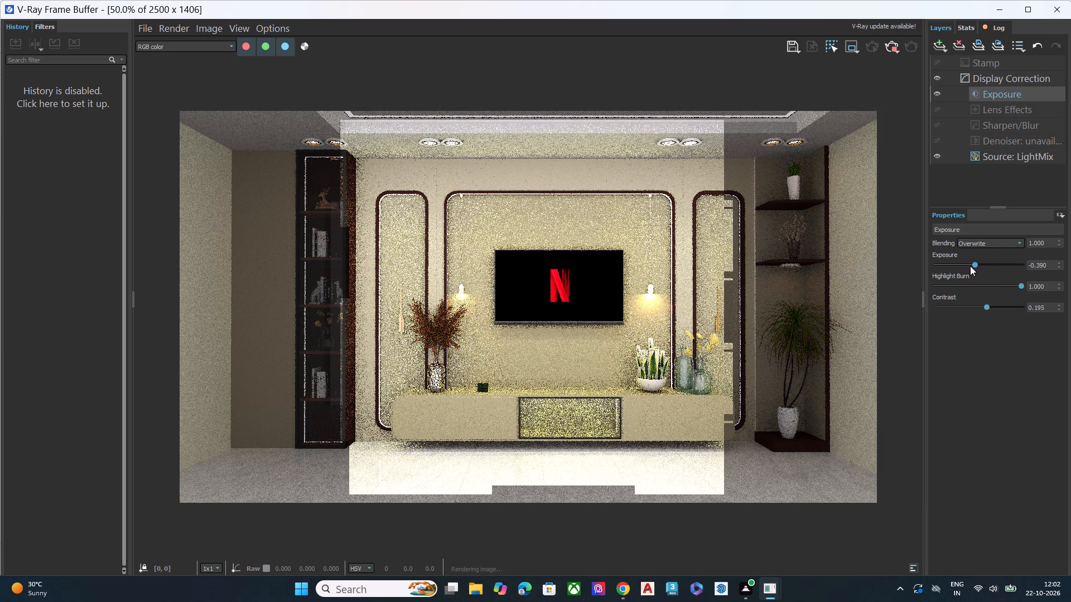
In the LightMix source, check Ceiling Lamp 298 004's effect and set its intensity to 40.
left_click(977, 160)
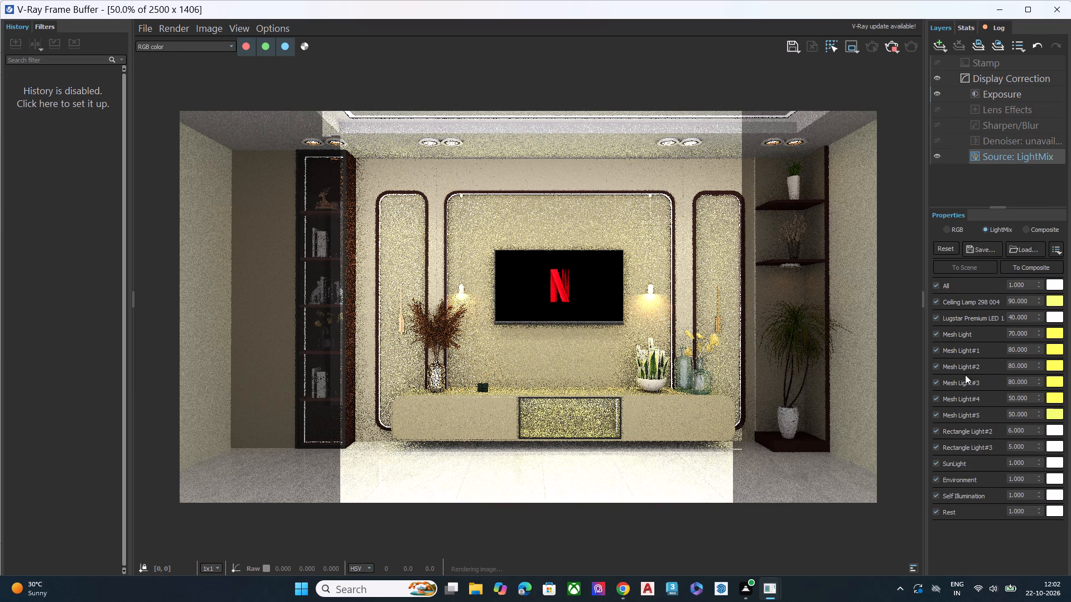
left_click(937, 298)
left_click(937, 298)
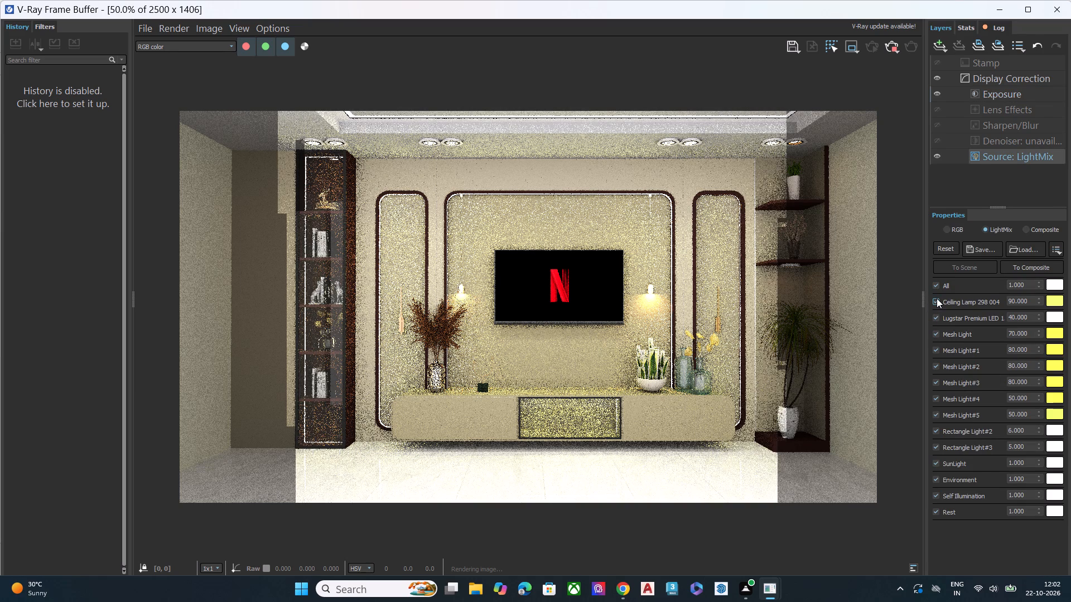
left_click(1030, 300)
key("BackSpace")
key("BackSpace")
key("BackSpace")
key("BackSpace")
key("BackSpace")
key("BackSpace")
key("BackSpace")
key("BackSpace")
key("BackSpace")
key("BackSpace")
key("BackSpace")
key("BackSpace")
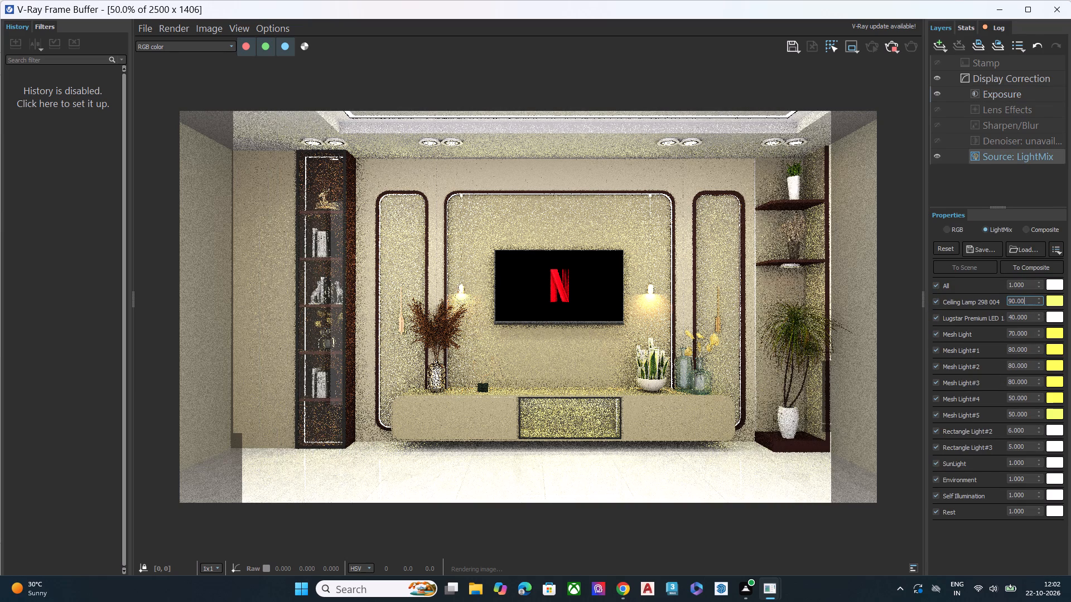
type("40")
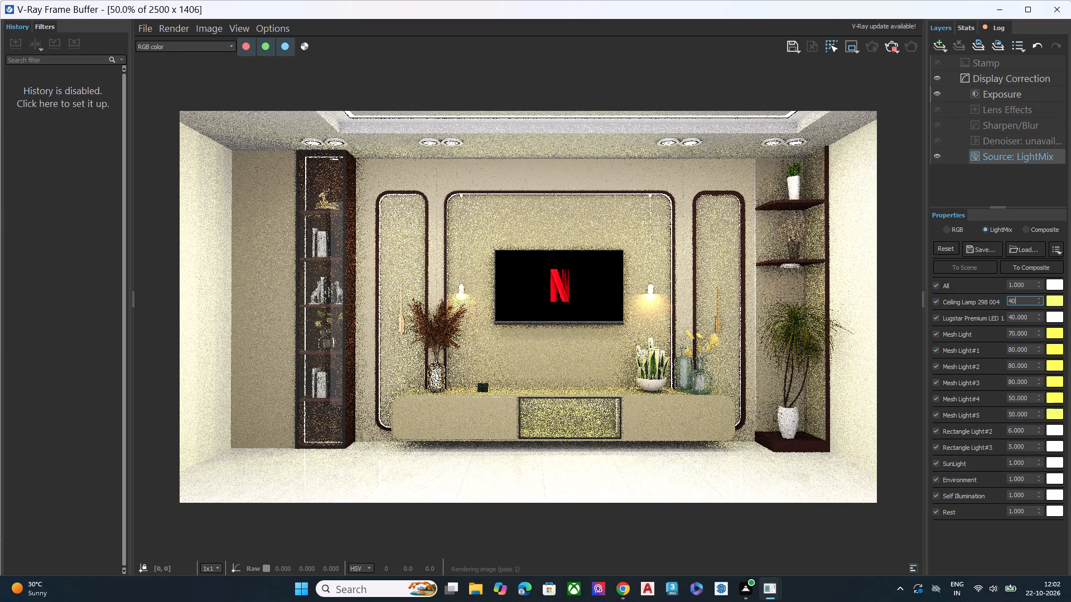
key("Return")
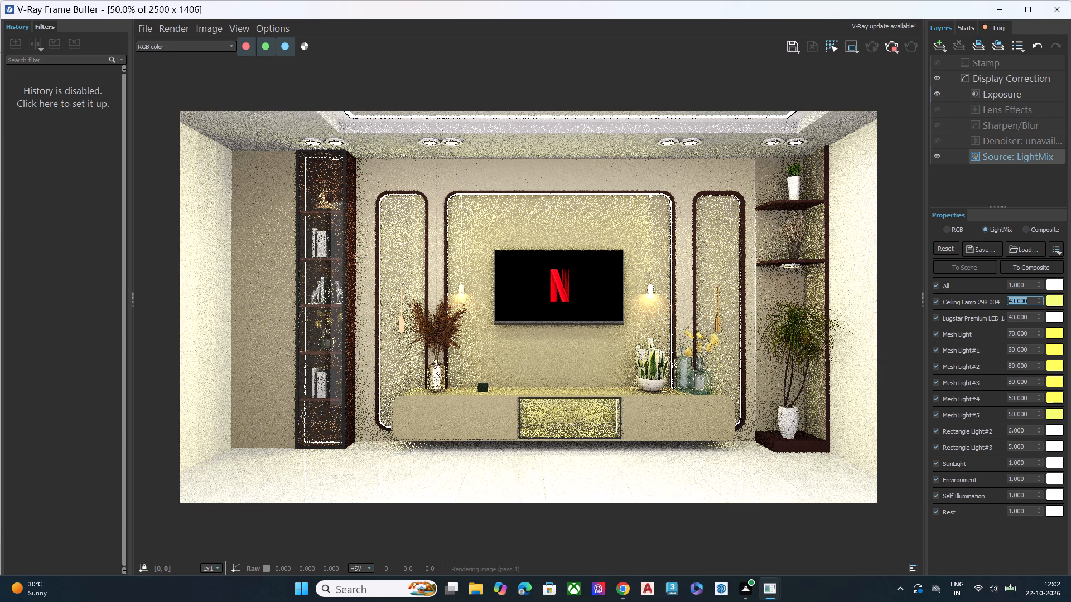
Change the Lugstar Premium LED light's LightMix colour to a pale yellow with hue 0.167 and saturation about 0.35.
left_click(934, 320)
left_click(934, 320)
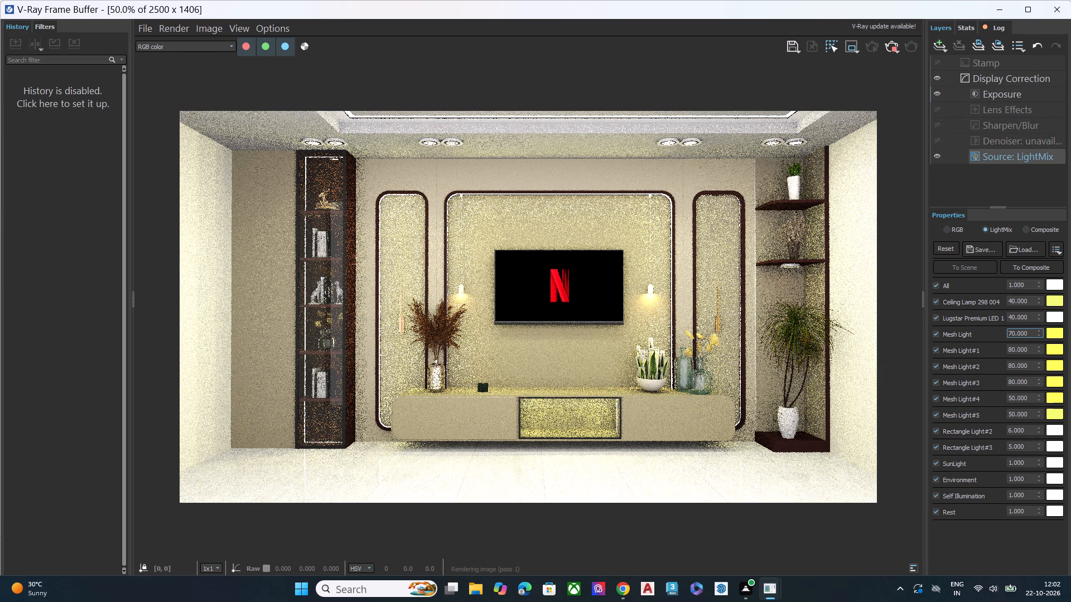
left_click(1050, 319)
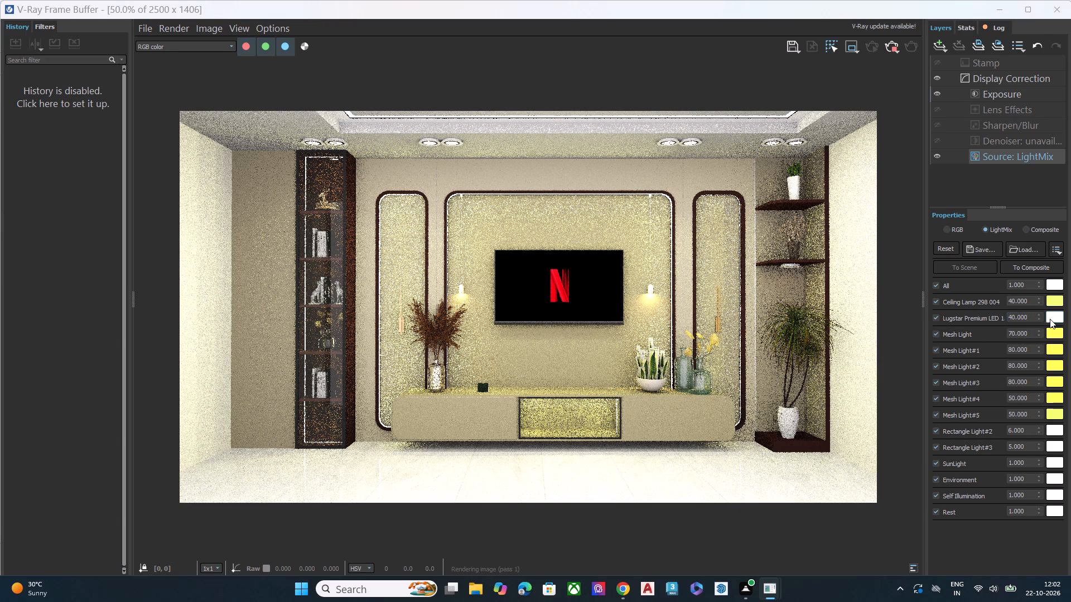
left_click_drag(889, 434, 897, 438)
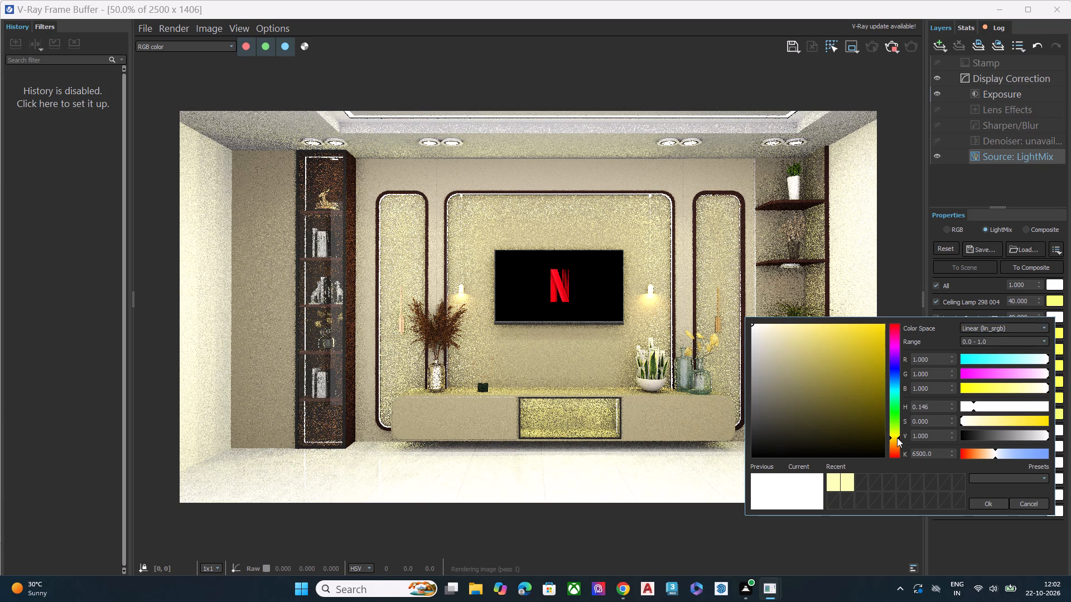
left_click_drag(897, 438, 899, 435)
left_click_drag(969, 417, 986, 424)
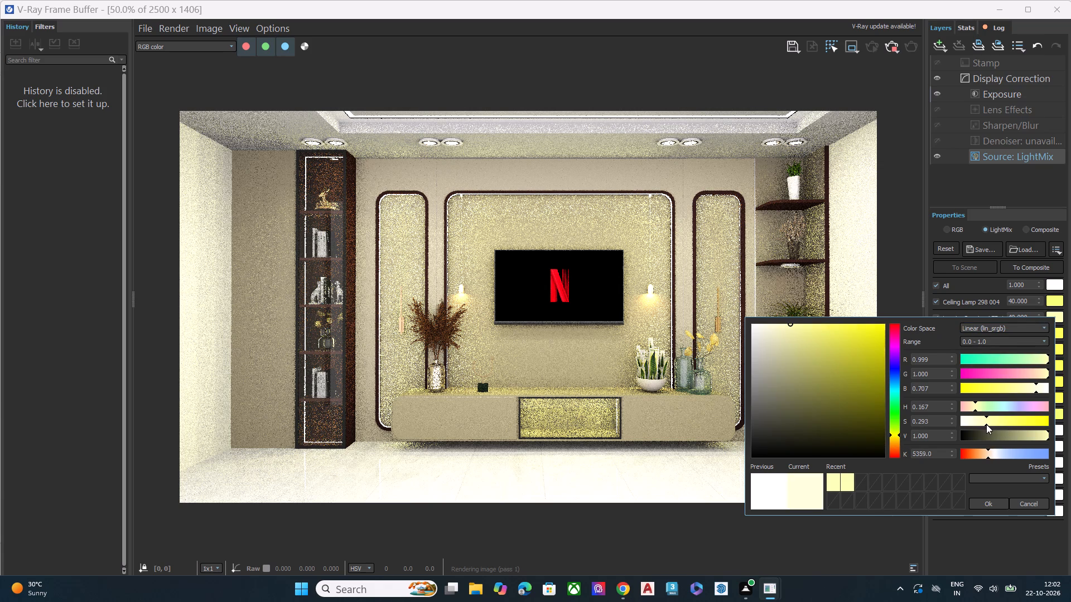
left_click_drag(986, 424, 991, 426)
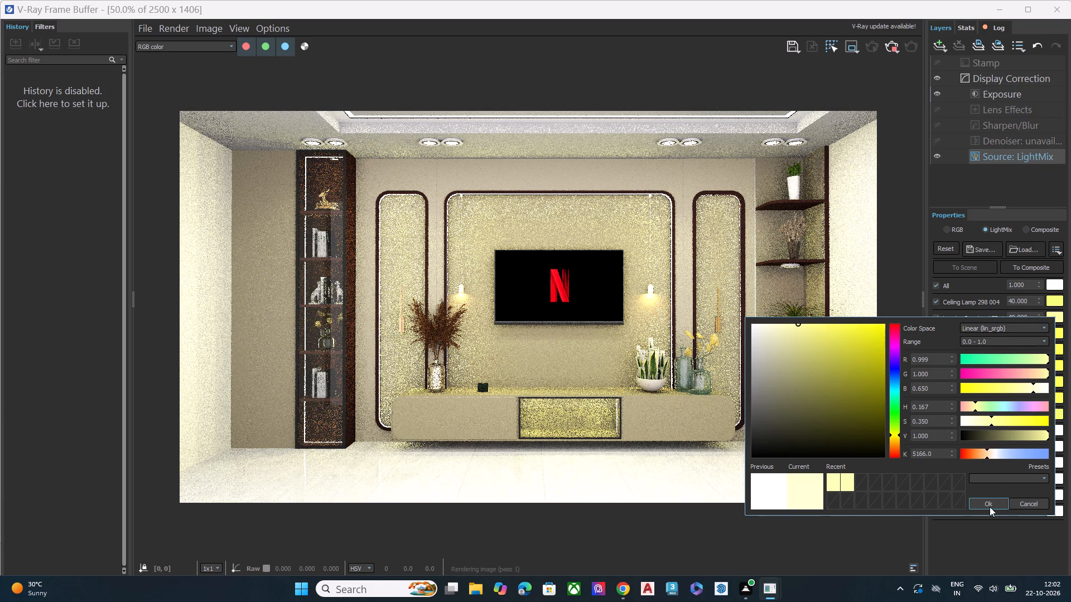
left_click(990, 507)
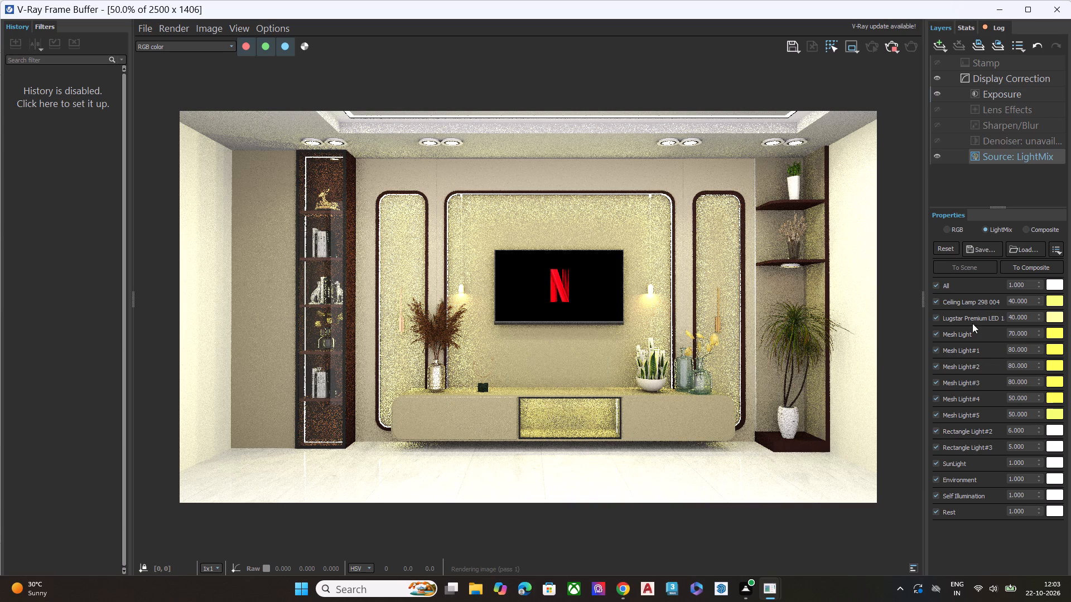
Switch SunLight and Rectangle Light#3 off and back on to compare their effect on the render.
left_click(935, 465)
left_click(935, 465)
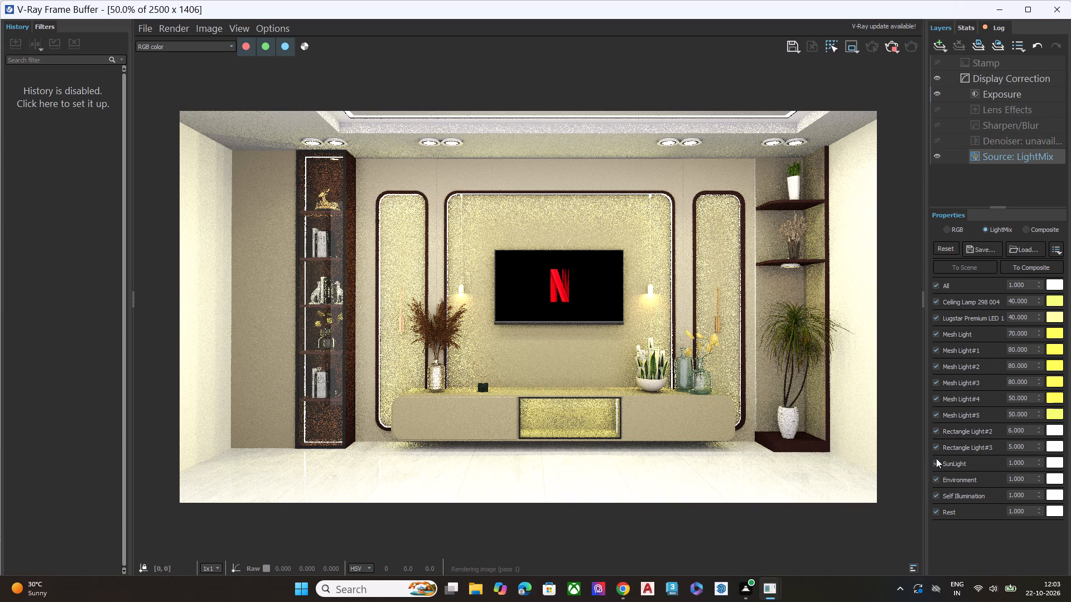
left_click(936, 448)
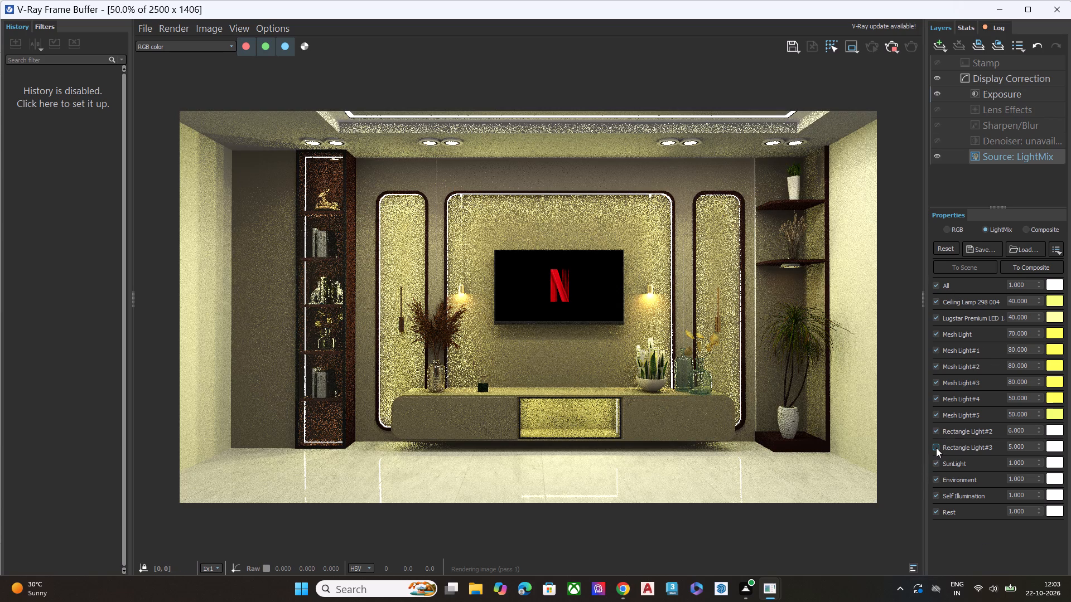
left_click(936, 448)
left_click(936, 448)
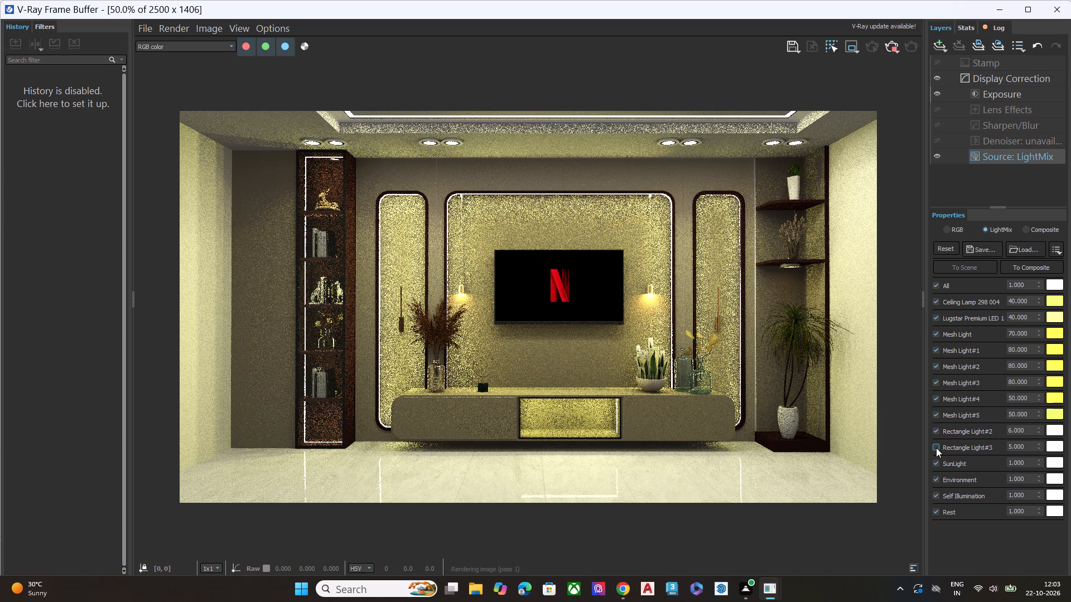
left_click(936, 448)
left_click(936, 448)
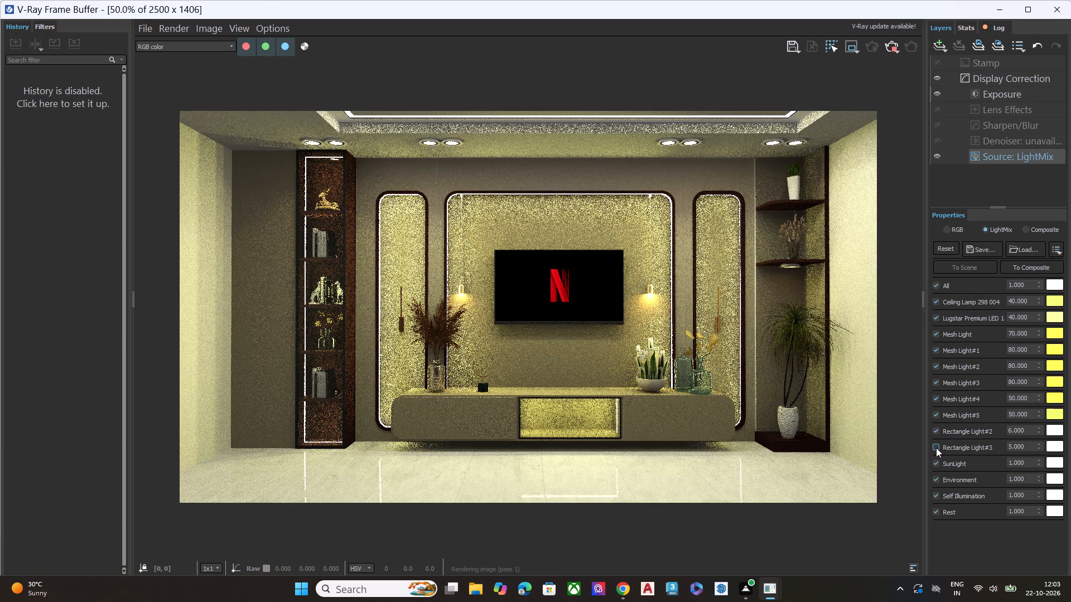
left_click(936, 448)
Set Rectangle Light#3's LightMix intensity to 3.
left_click(1032, 449)
key("BackSpace")
key("BackSpace")
key("BackSpace")
key("BackSpace")
key("BackSpace")
key("BackSpace")
key("BackSpace")
key("BackSpace")
key("BackSpace")
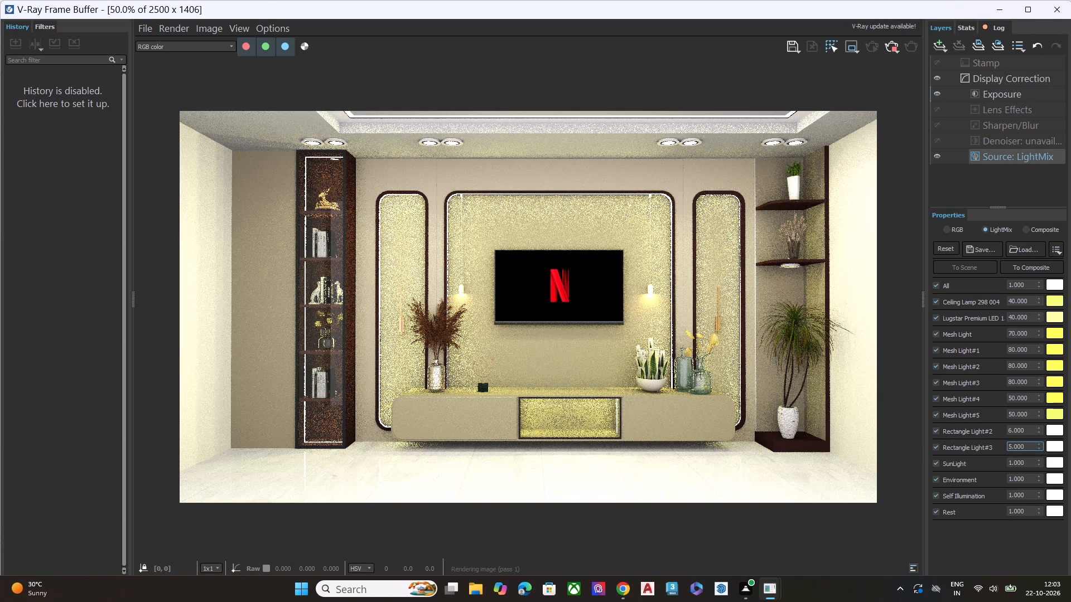
key("3")
type("00")
type("00")
key("BackSpace")
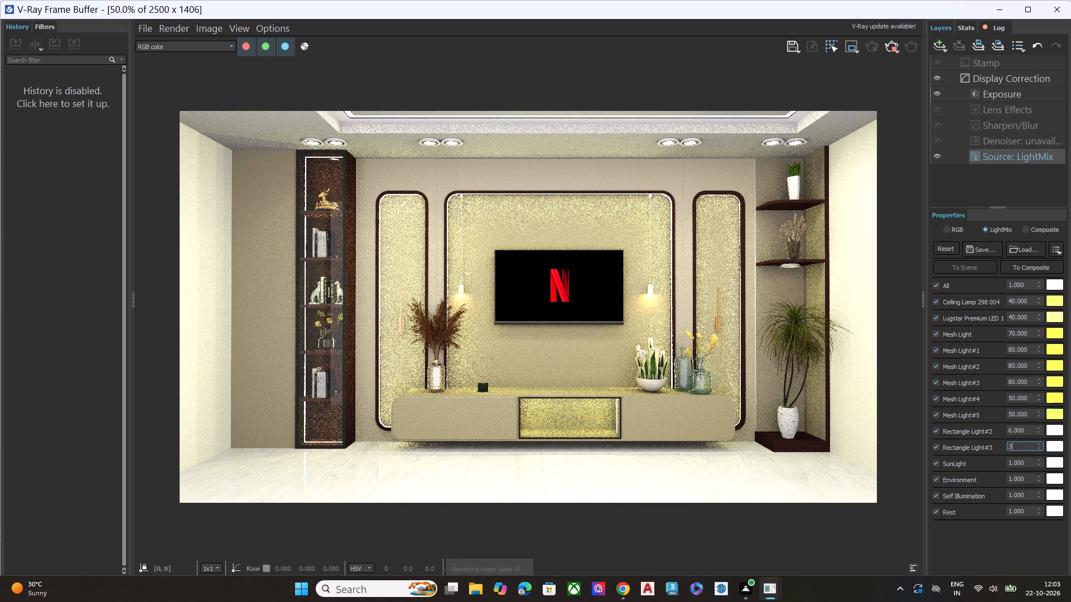
key("Return")
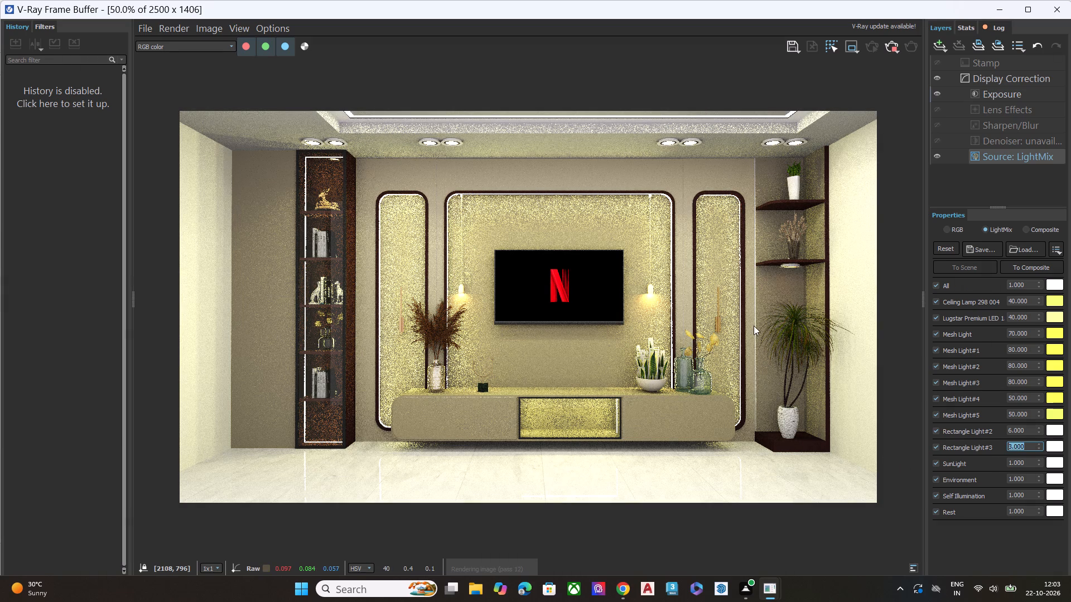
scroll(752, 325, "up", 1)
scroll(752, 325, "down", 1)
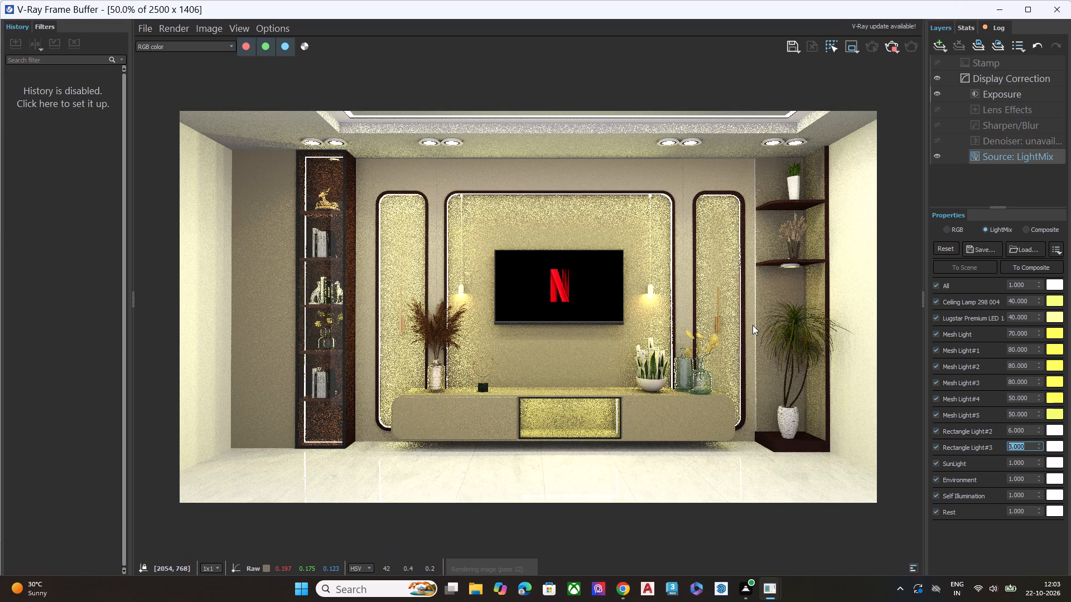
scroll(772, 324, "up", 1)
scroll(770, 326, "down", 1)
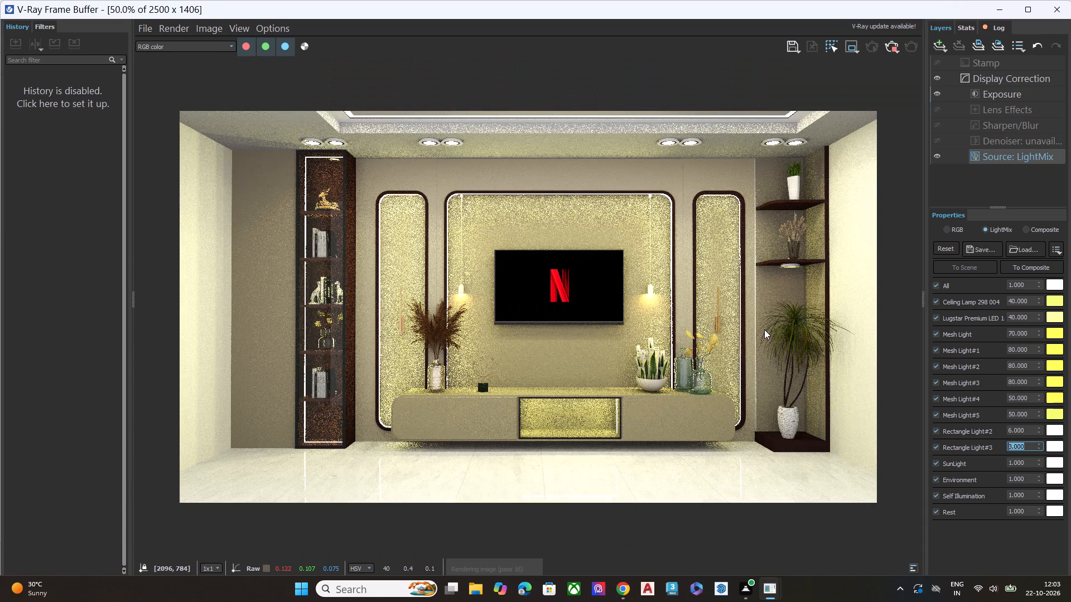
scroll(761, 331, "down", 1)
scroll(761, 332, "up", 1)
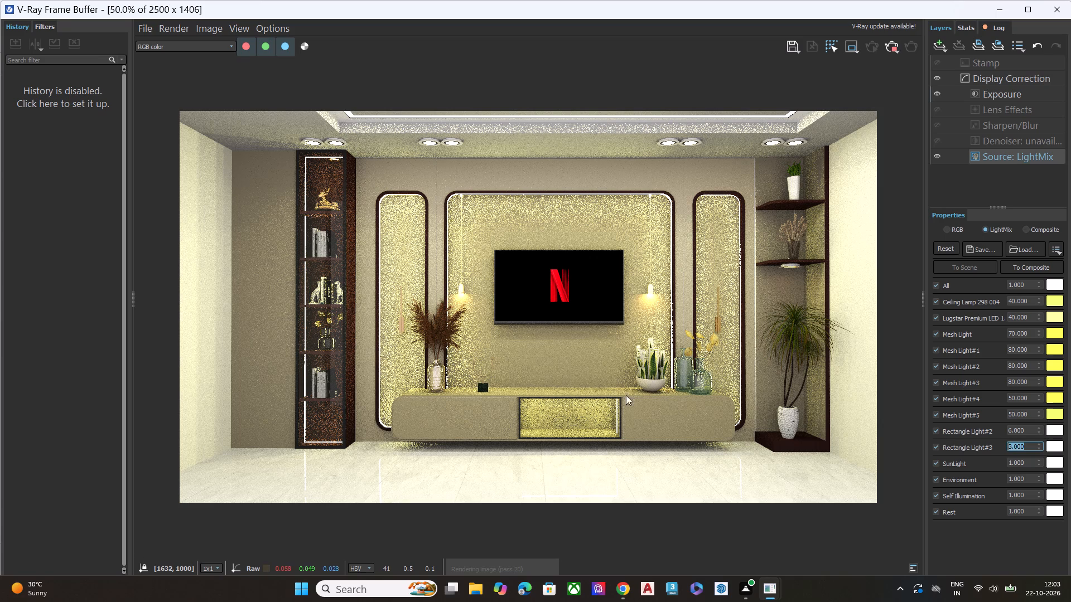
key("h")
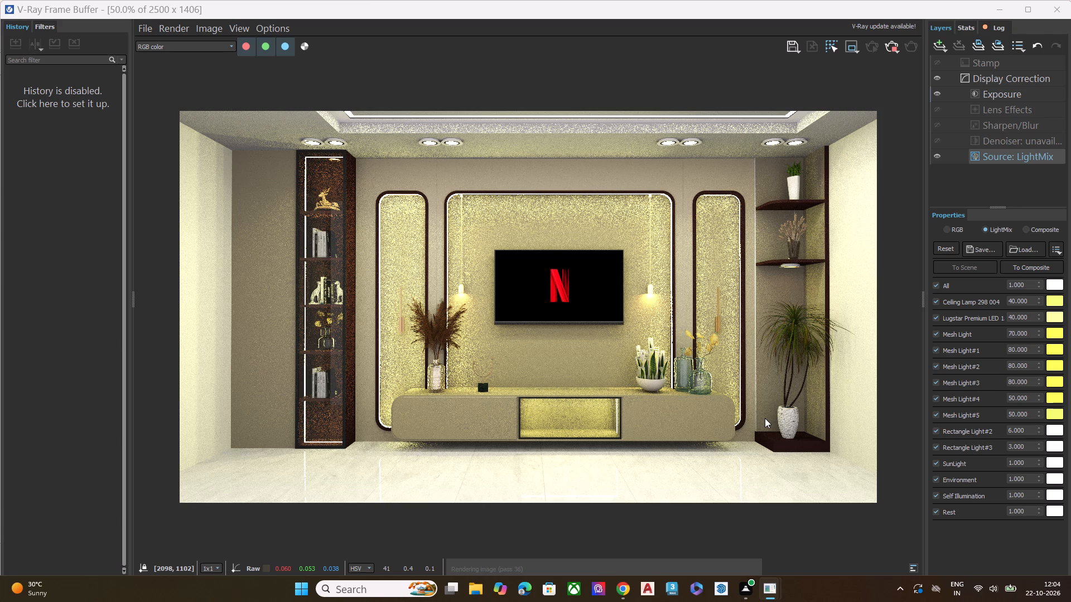
Check the Lugstar Premium LED light's effect and set its LightMix intensity to 99.
left_click(938, 321)
left_click(938, 320)
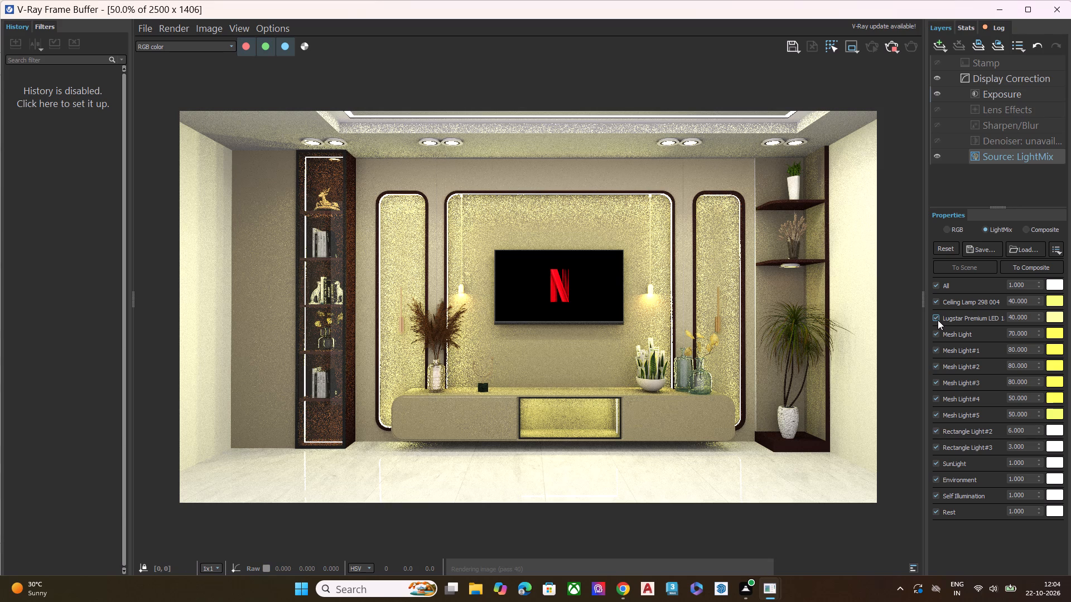
left_click(1031, 320)
key("BackSpace")
key("BackSpace")
key("BackSpace")
key("BackSpace")
key("BackSpace")
key("BackSpace")
key("BackSpace")
key("BackSpace")
key("BackSpace")
key("BackSpace")
key("BackSpace")
key("BackSpace")
key("BackSpace")
type("99")
key("Return")
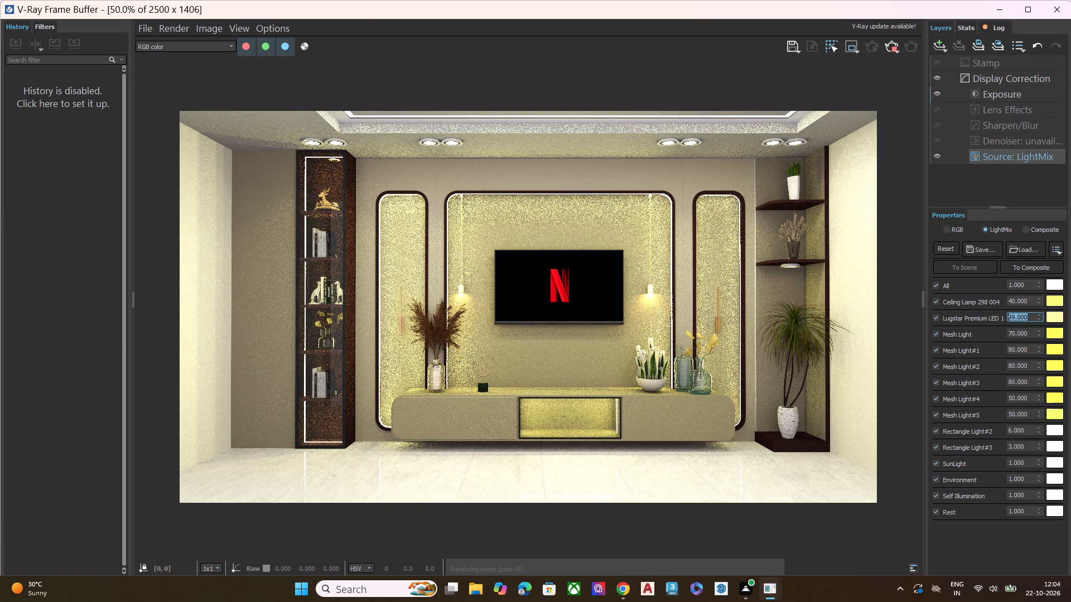
Switch Rectangle Light#3 and Rectangle Light#2 off and back on to compare their effect on the render.
left_click(938, 449)
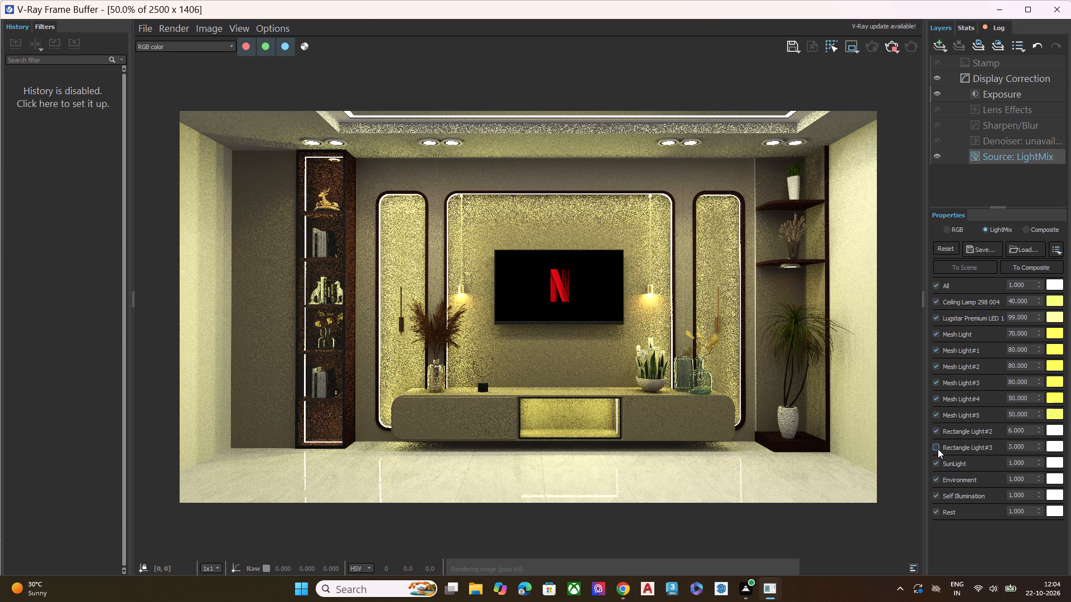
left_click(938, 449)
left_click(938, 431)
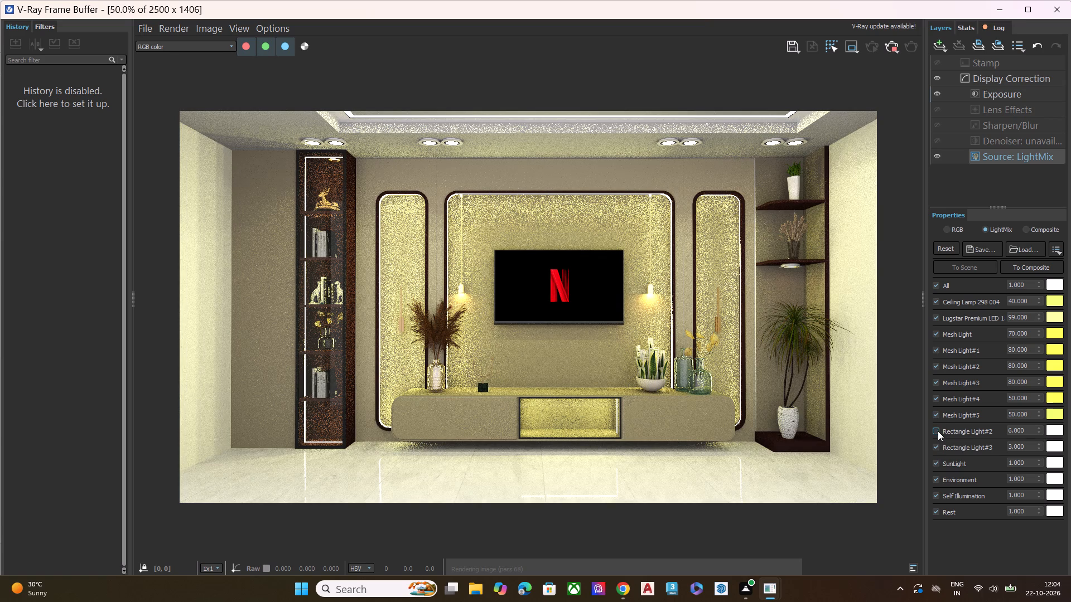
left_click(938, 431)
left_click(938, 431)
left_click(938, 431)
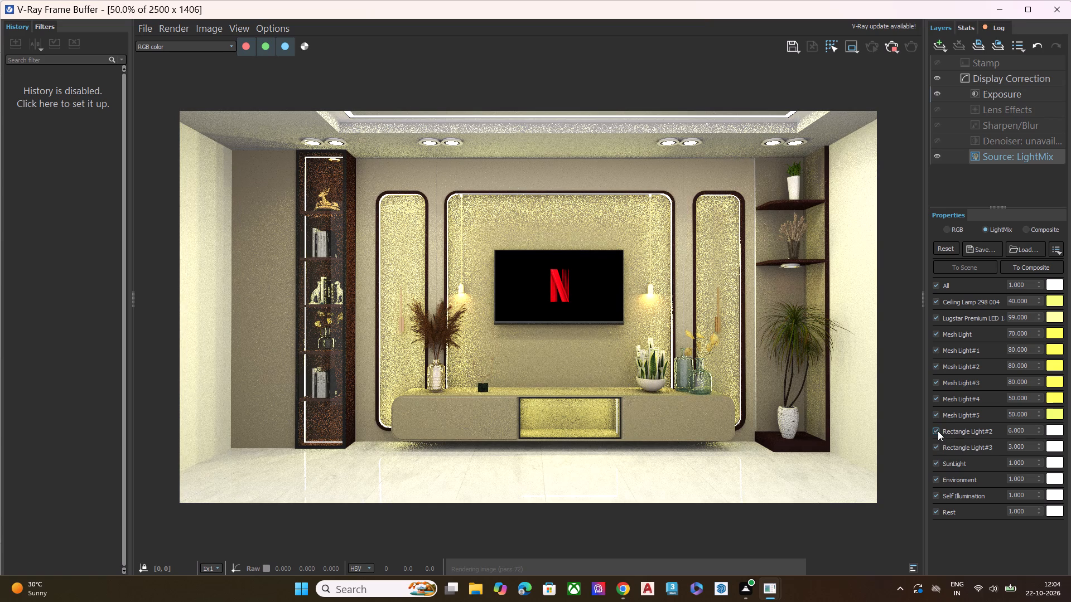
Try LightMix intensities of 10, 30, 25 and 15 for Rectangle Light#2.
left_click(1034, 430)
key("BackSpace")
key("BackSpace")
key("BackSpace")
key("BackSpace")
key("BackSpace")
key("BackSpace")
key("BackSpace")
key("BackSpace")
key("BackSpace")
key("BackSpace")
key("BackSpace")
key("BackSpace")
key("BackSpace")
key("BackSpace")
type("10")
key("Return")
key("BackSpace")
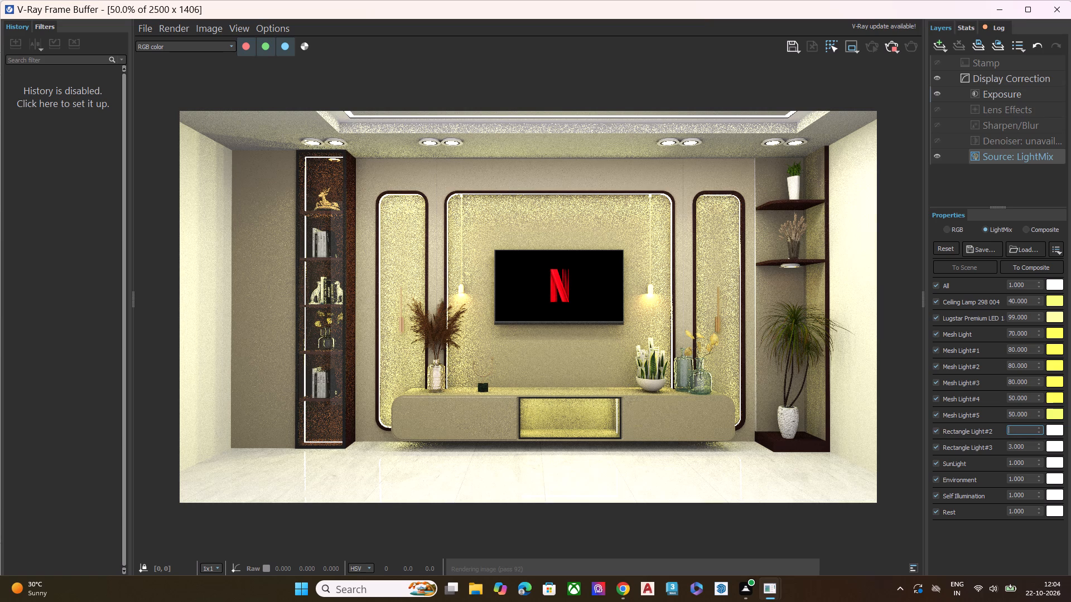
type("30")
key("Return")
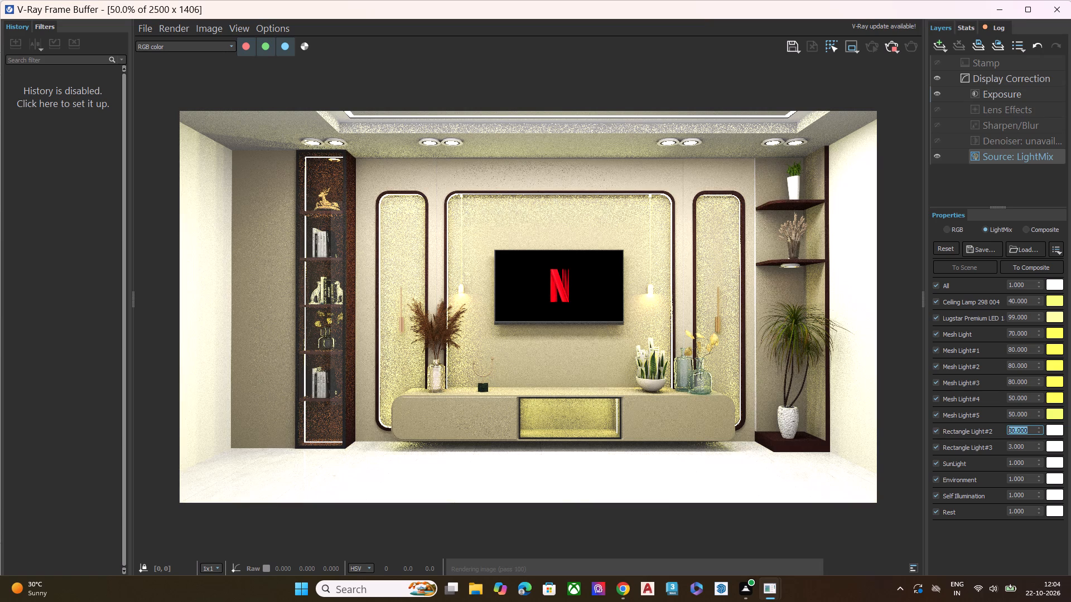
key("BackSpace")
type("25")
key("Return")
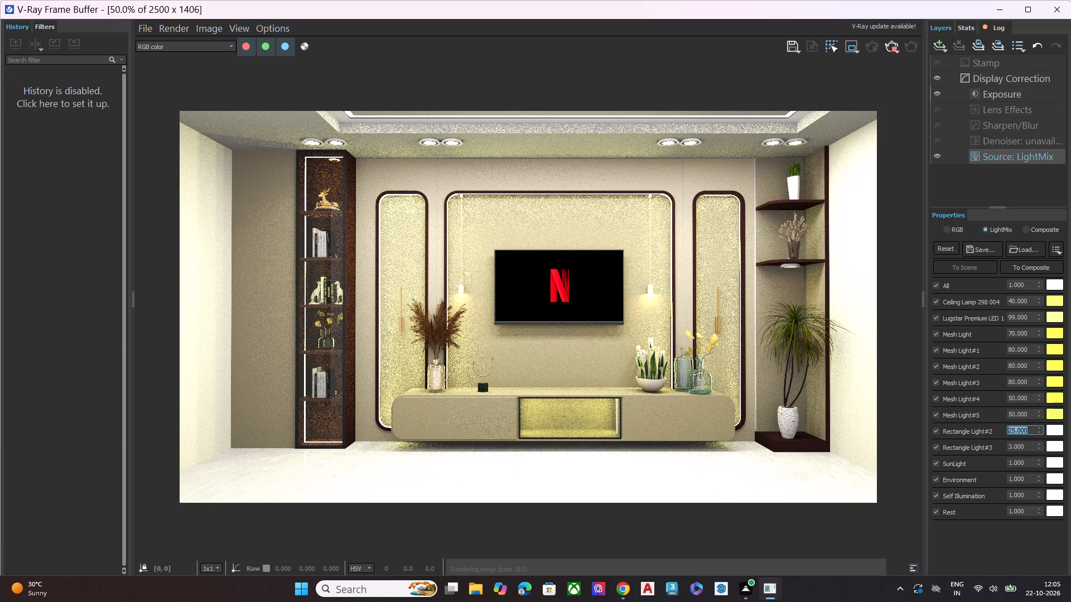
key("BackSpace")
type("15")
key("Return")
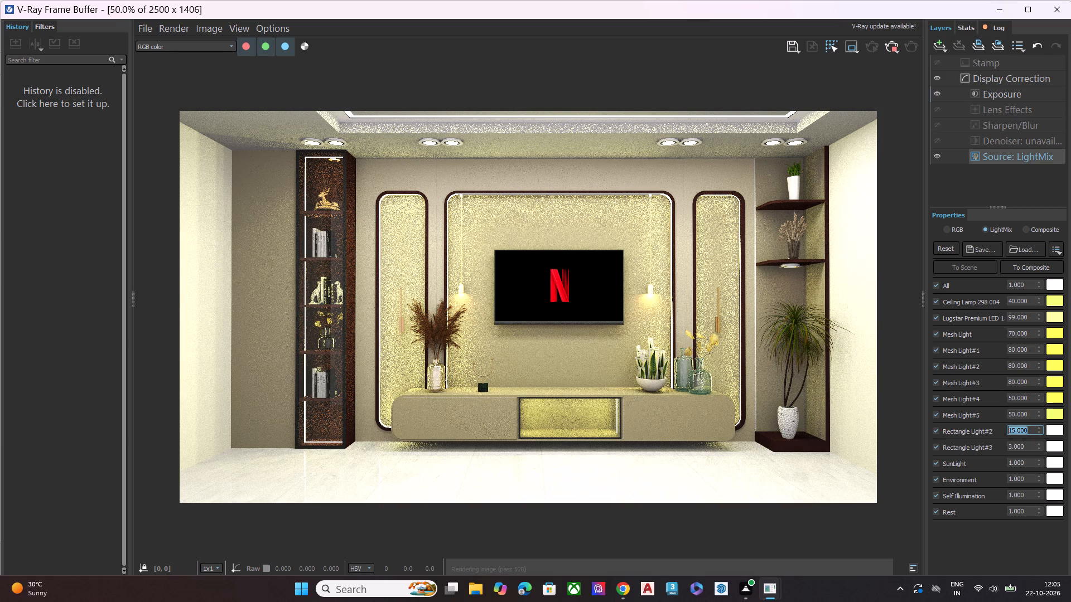
Set Rectangle Light#2's LightMix intensity to 18.
key("BackSpace")
type("18")
key("Return")
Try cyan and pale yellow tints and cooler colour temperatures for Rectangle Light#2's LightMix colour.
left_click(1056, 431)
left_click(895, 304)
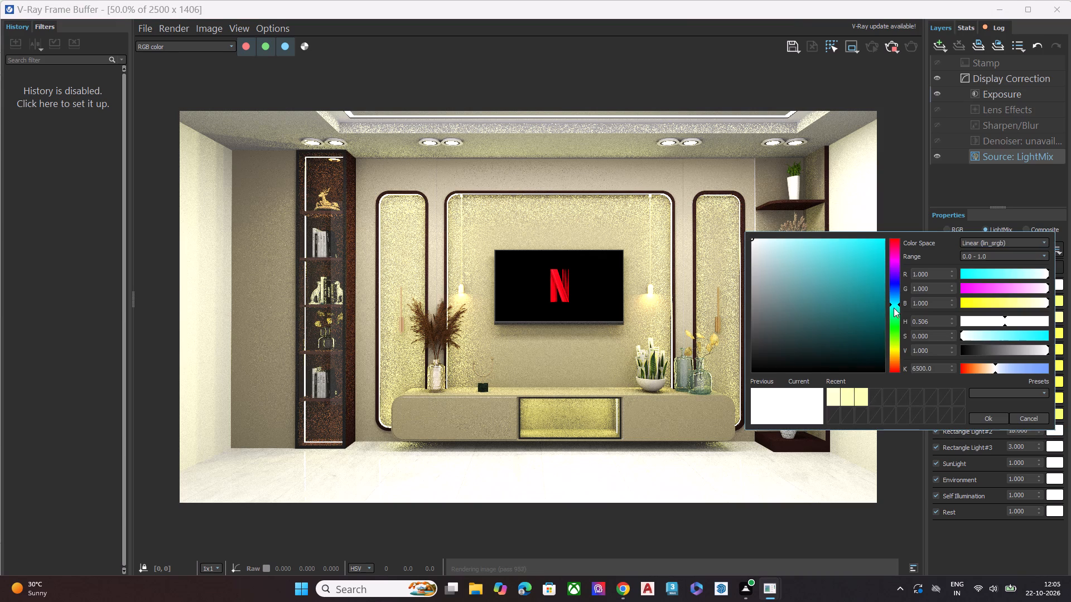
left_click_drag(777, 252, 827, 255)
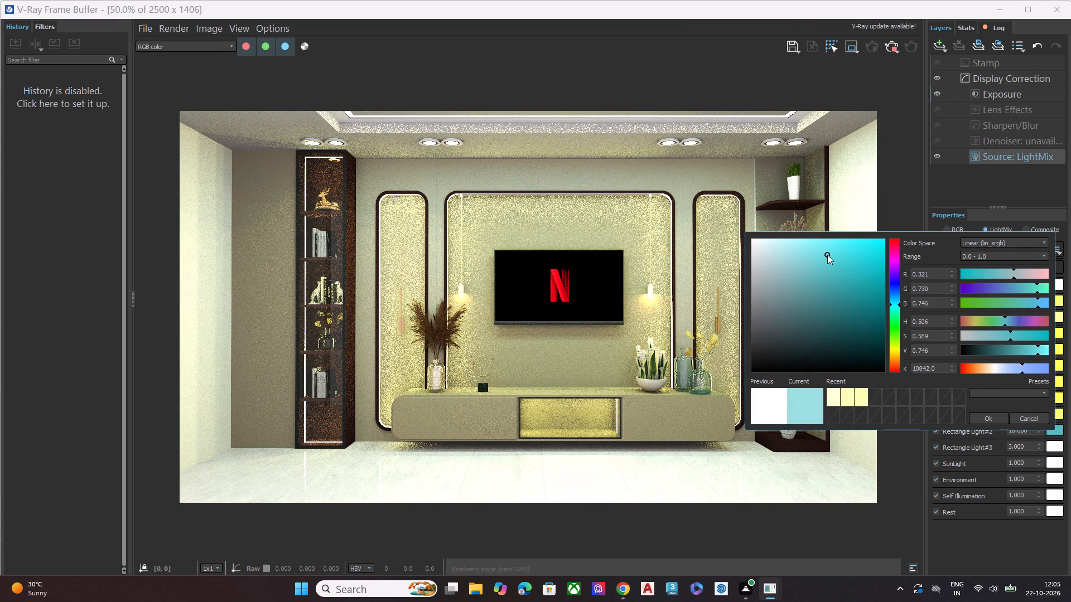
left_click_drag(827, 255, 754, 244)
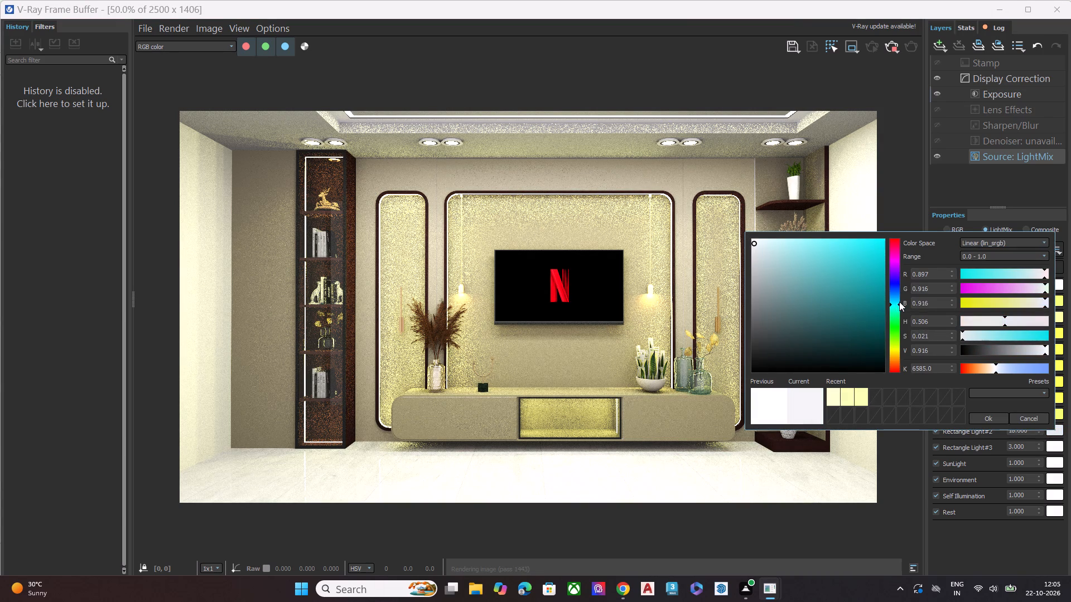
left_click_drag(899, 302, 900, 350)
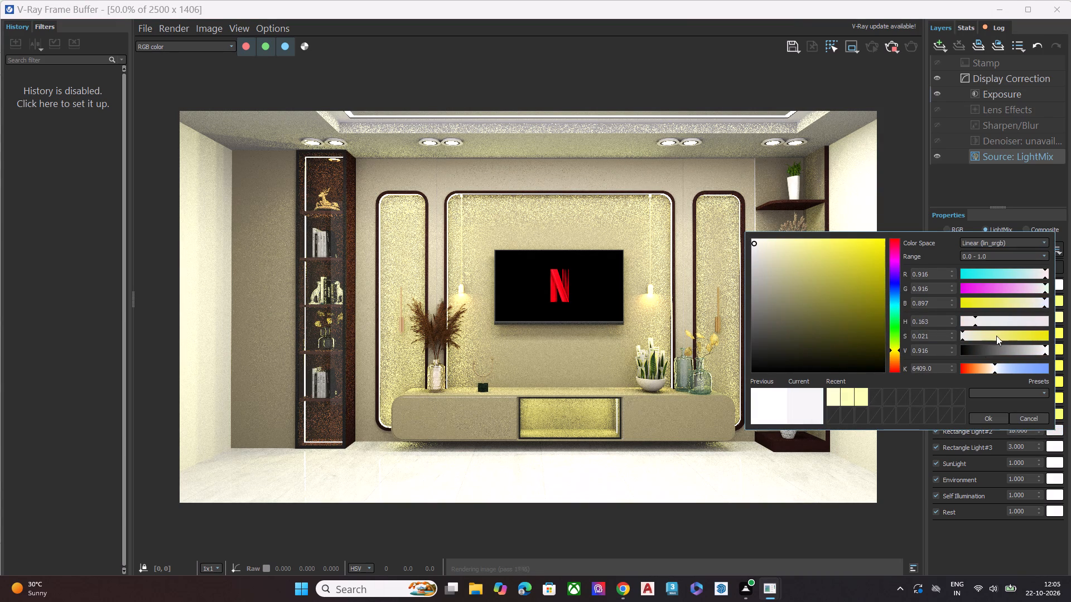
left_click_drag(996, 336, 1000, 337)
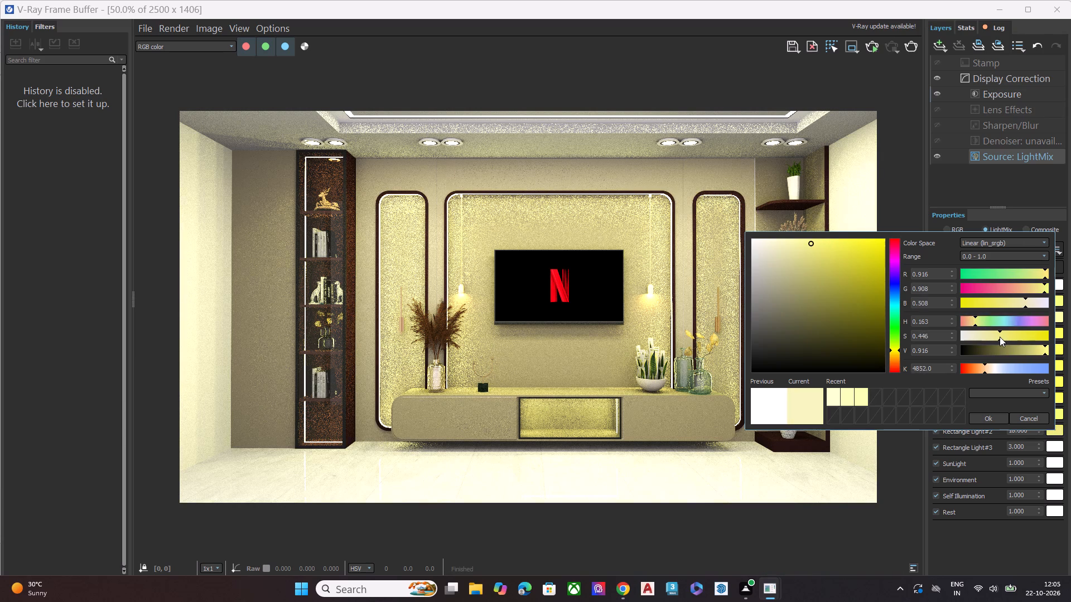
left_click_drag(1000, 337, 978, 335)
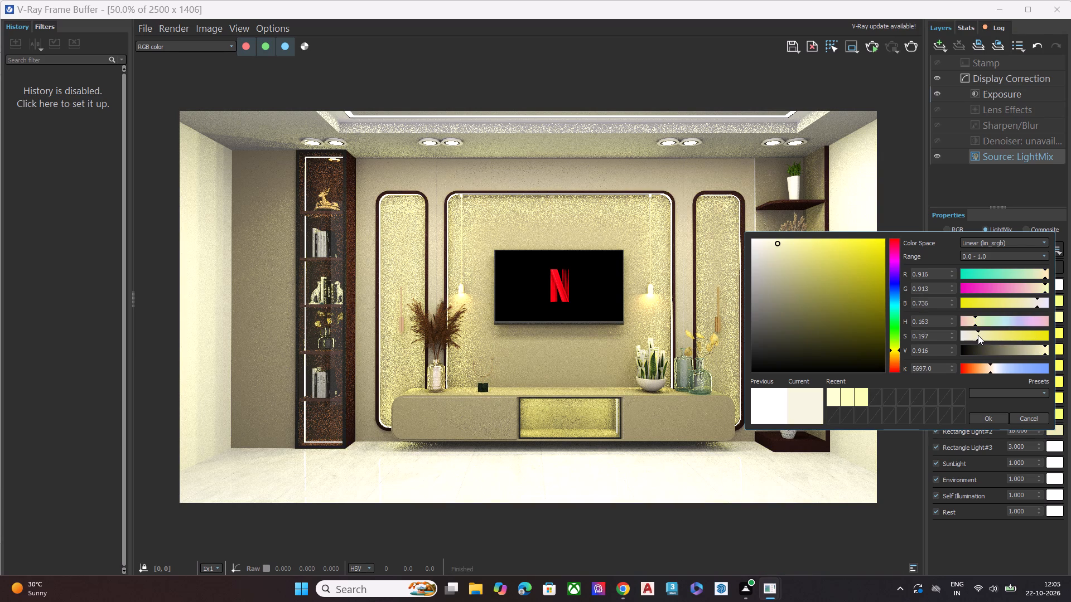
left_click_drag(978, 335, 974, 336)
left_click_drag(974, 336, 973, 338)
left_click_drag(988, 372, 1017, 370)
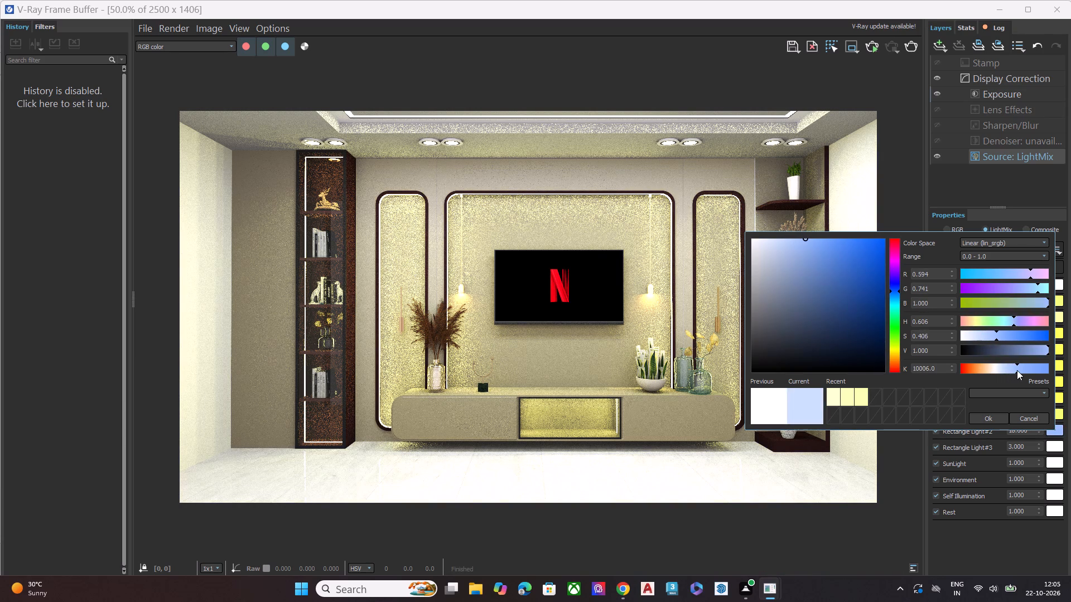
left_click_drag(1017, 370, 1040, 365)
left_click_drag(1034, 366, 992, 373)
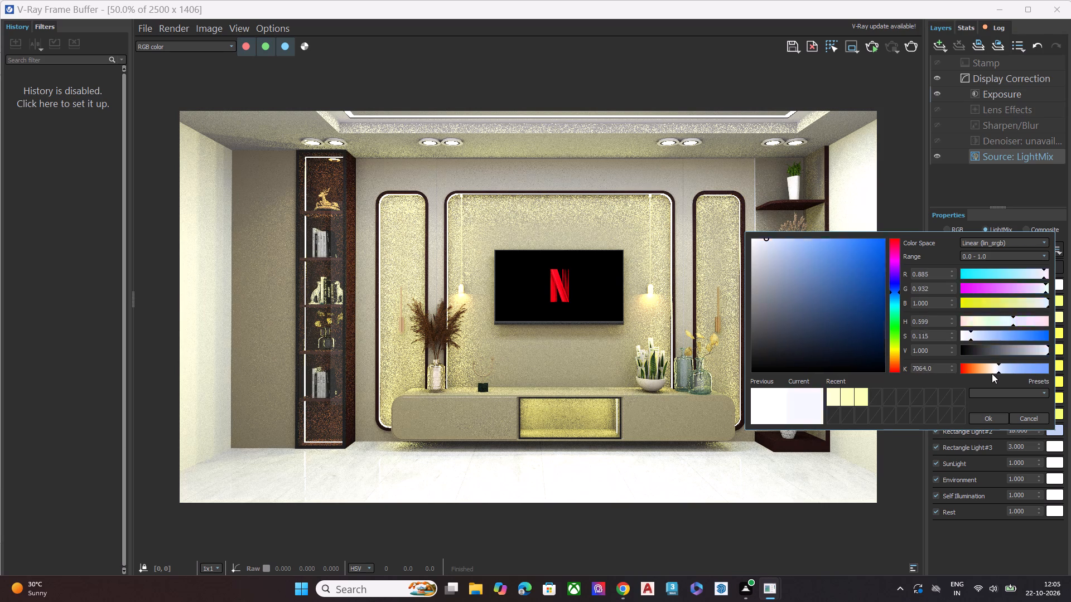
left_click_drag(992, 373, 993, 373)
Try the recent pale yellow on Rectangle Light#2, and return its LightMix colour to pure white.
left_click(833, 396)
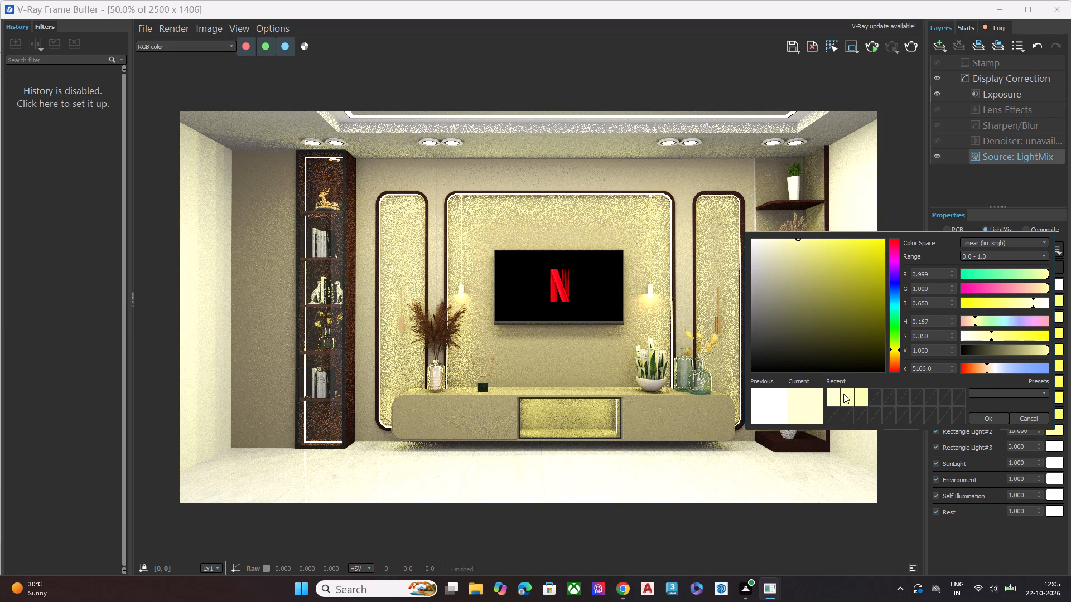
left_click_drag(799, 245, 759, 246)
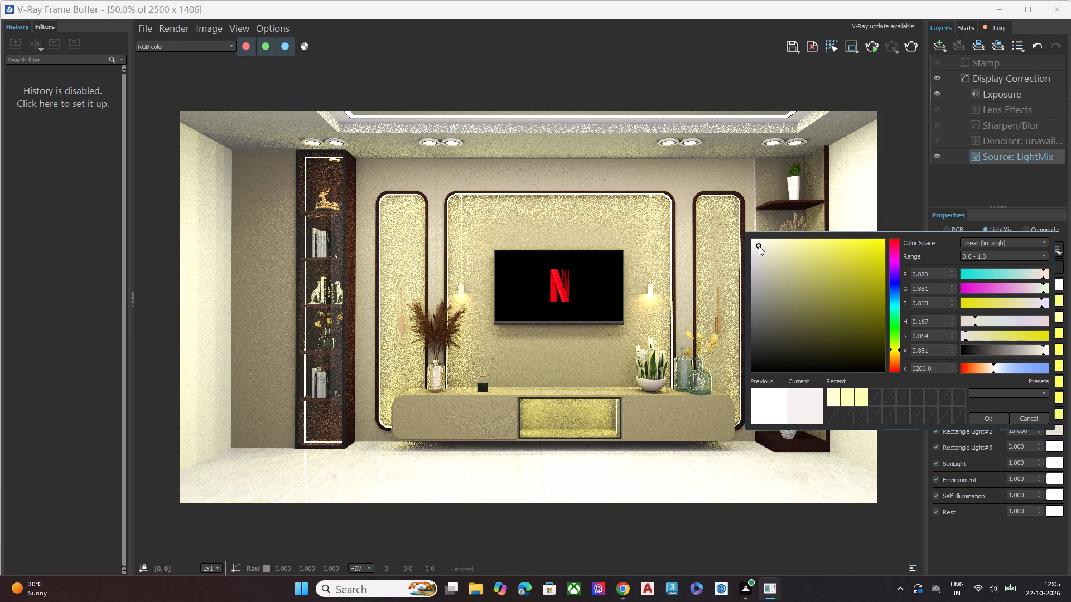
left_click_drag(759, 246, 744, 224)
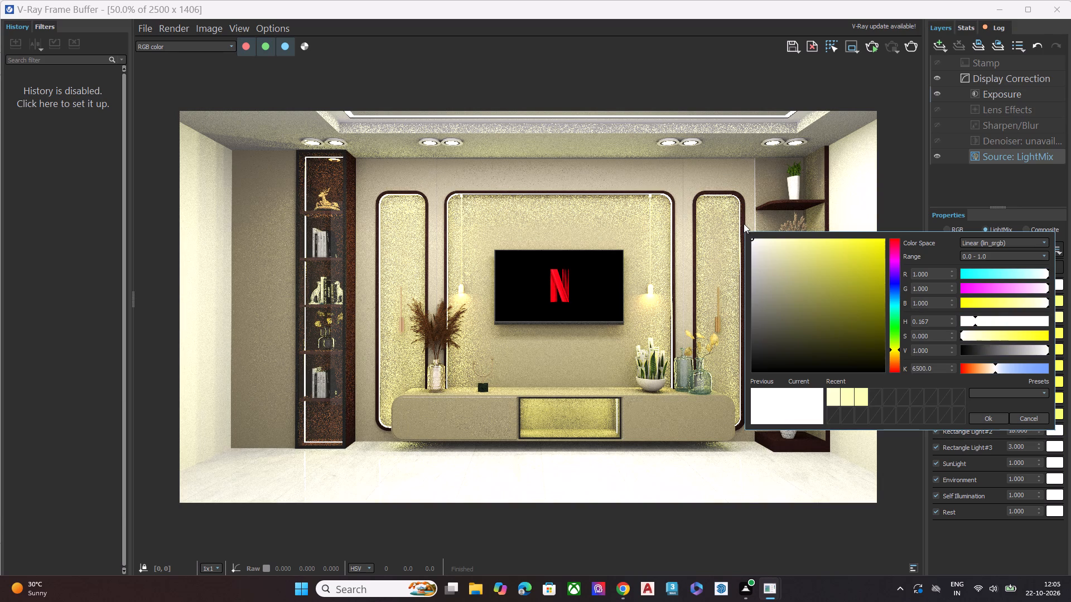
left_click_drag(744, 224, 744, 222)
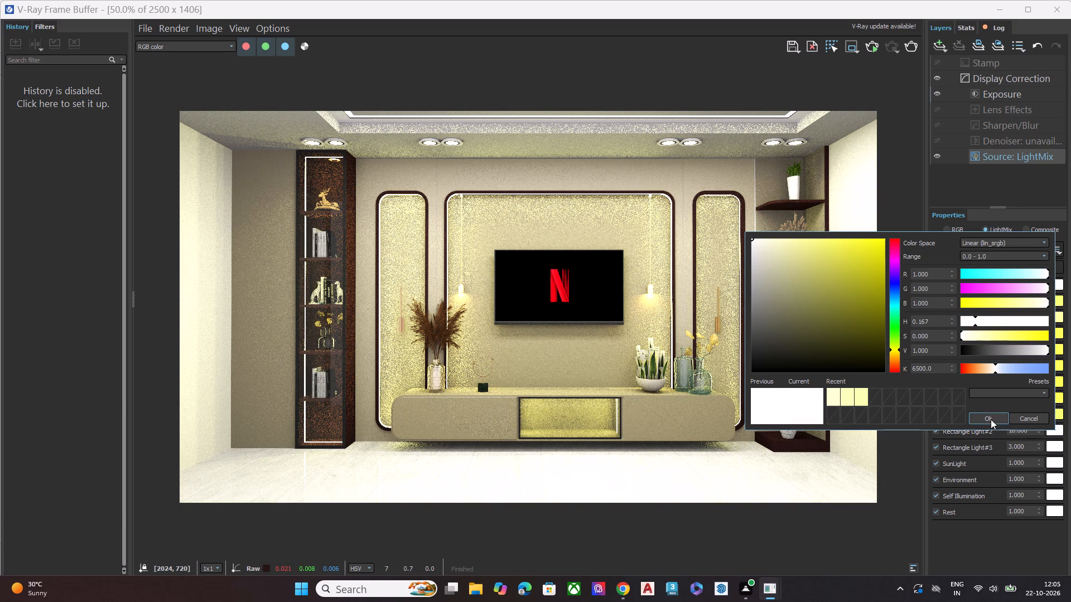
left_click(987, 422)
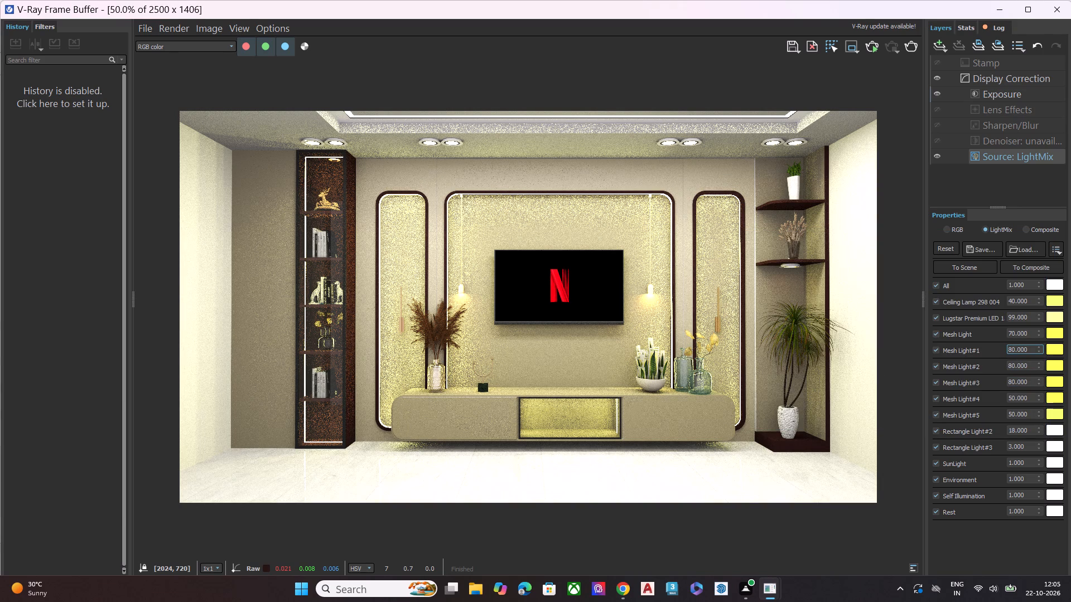
Adjust Mesh Light#1's LightMix intensity to 94.
left_click(1027, 350)
left_click_drag(1039, 349, 1036, 404)
left_click_drag(1036, 404, 1046, 407)
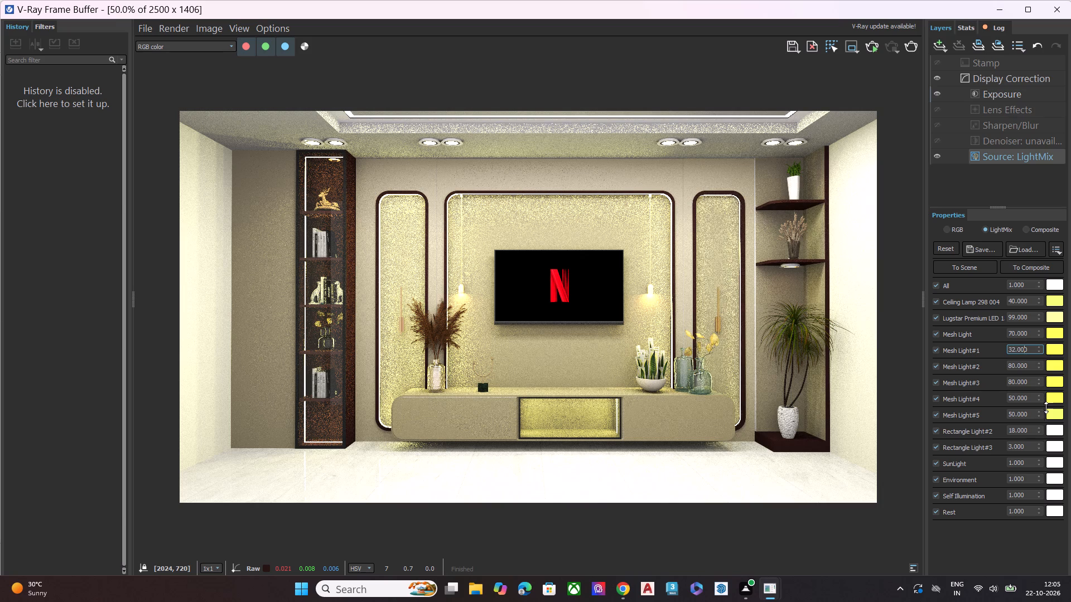
left_click_drag(1046, 407, 1050, 309)
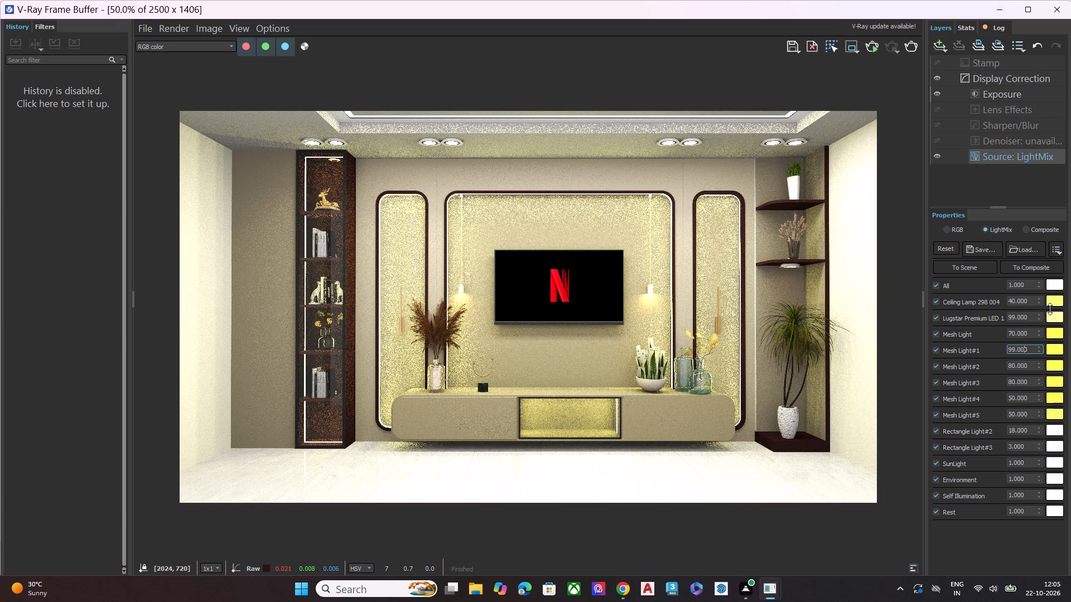
left_click_drag(1050, 309, 1052, 337)
Switch Mesh Light#2 off and on repeatedly to compare its effect on the display cabinet.
left_click(932, 363)
left_click(934, 366)
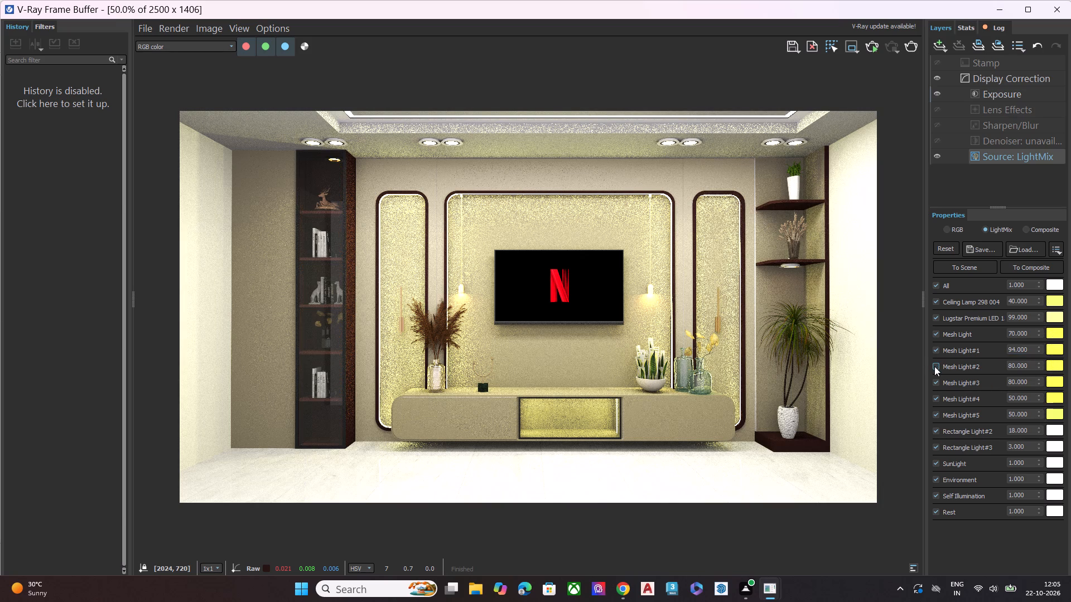
left_click(934, 366)
left_click(934, 366)
left_click(934, 366)
Change Mesh Light#2's LightMix colour to a muted, less saturated pale yellow.
left_click(1034, 363)
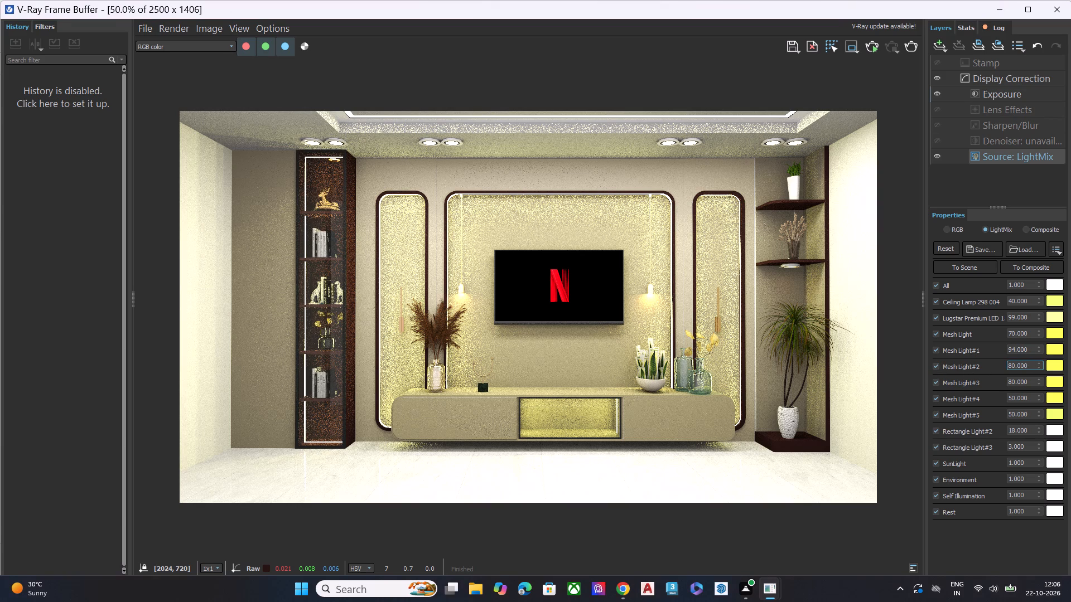
left_click(1052, 365)
left_click_drag(831, 376, 802, 376)
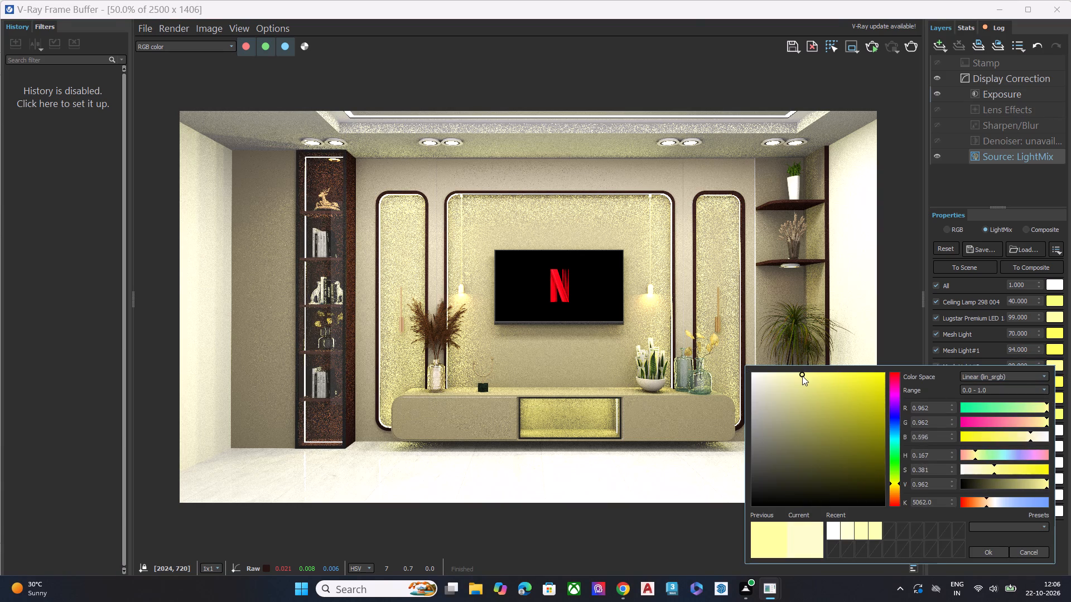
left_click_drag(802, 376, 797, 382)
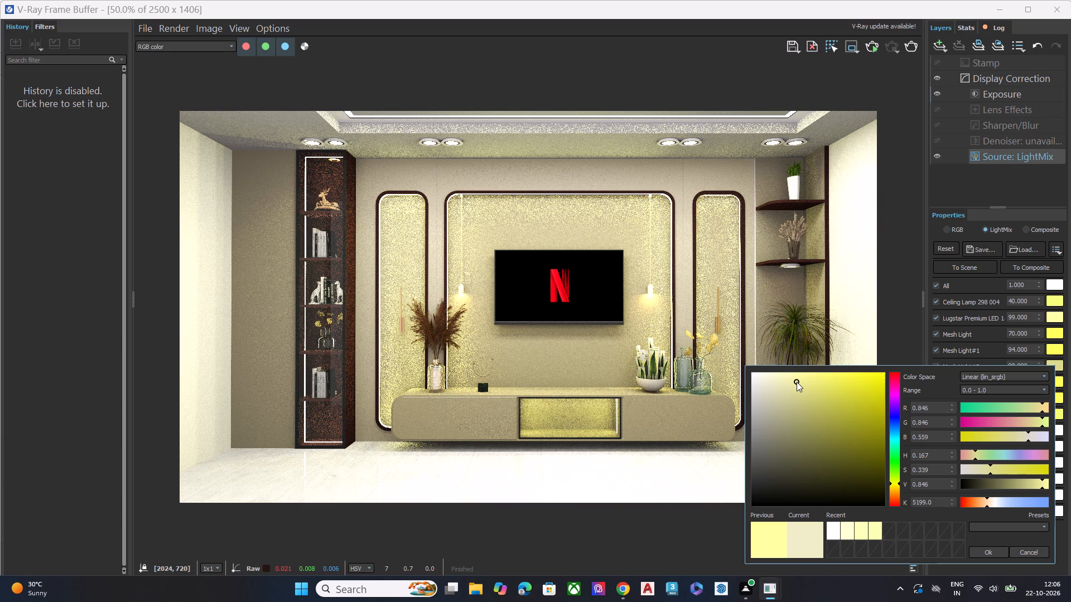
left_click_drag(797, 382, 783, 381)
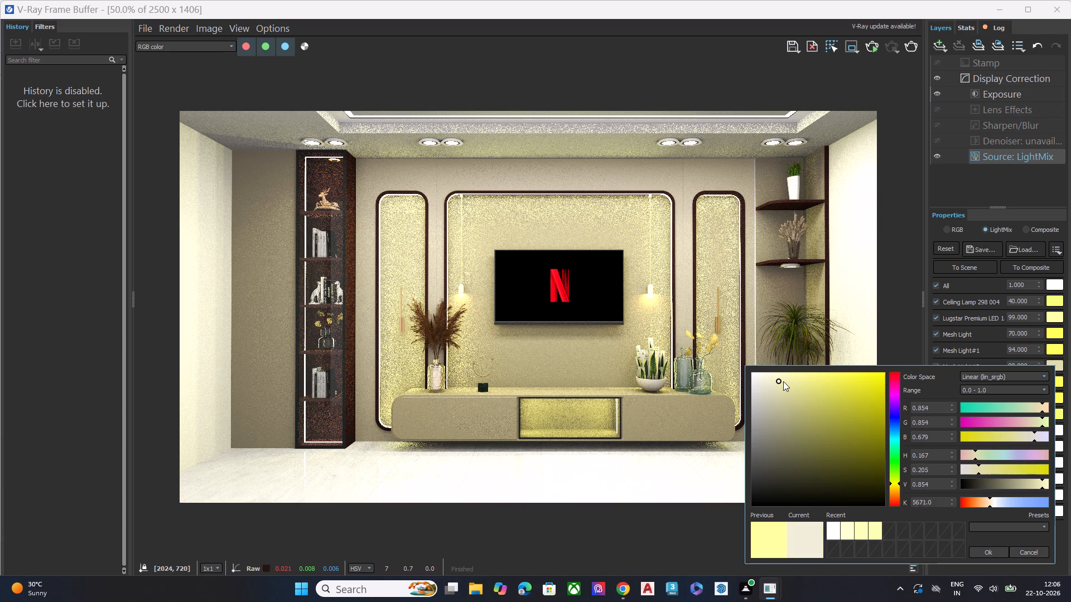
left_click_drag(783, 381, 788, 381)
left_click(993, 549)
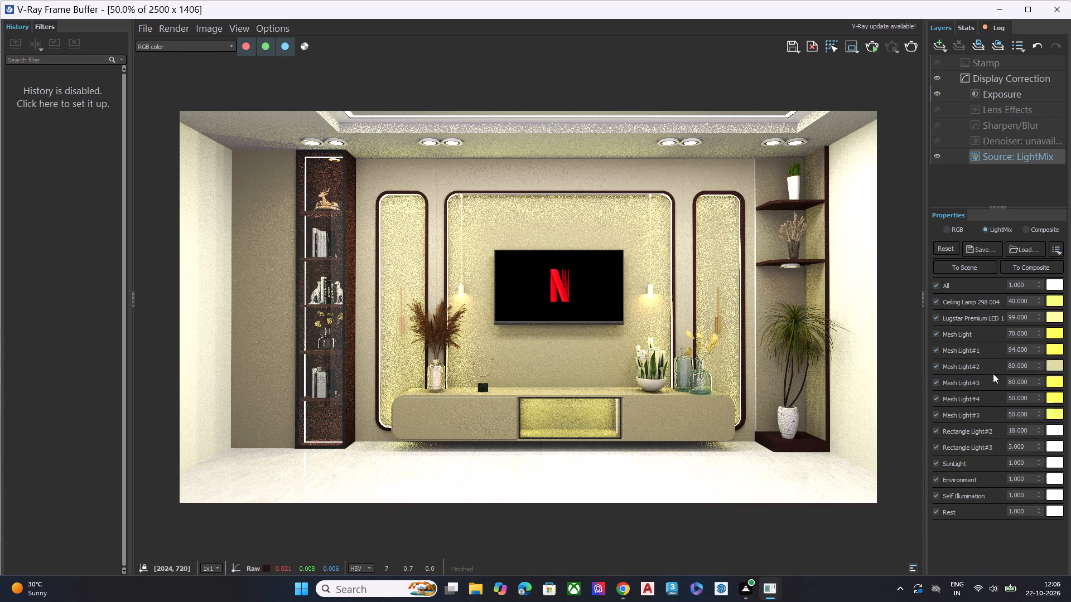
Set Mesh Light#2's LightMix intensity to 60.
left_click(1032, 368)
key("BackSpace")
key("BackSpace")
key("BackSpace")
key("BackSpace")
key("BackSpace")
key("BackSpace")
key("BackSpace")
key("BackSpace")
key("BackSpace")
key("BackSpace")
key("BackSpace")
key("BackSpace")
key("BackSpace")
key("BackSpace")
key("BackSpace")
key("BackSpace")
key("BackSpace")
key("BackSpace")
key("BackSpace")
type("60")
key("Return")
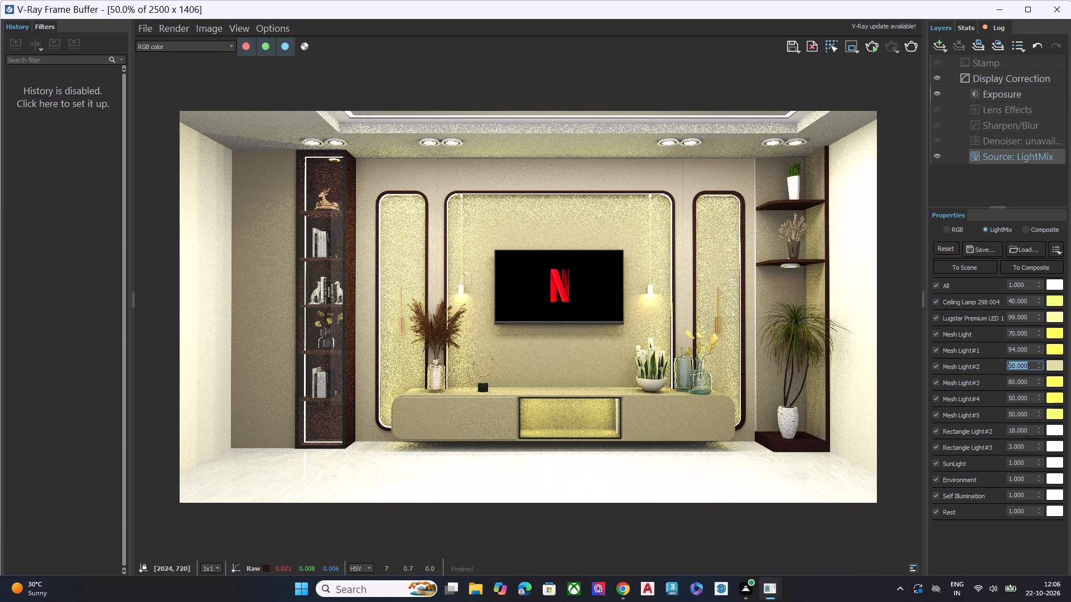
Switch Mesh Light#5 off and on to compare its effect on the ceiling cove.
left_click(937, 416)
left_click(937, 416)
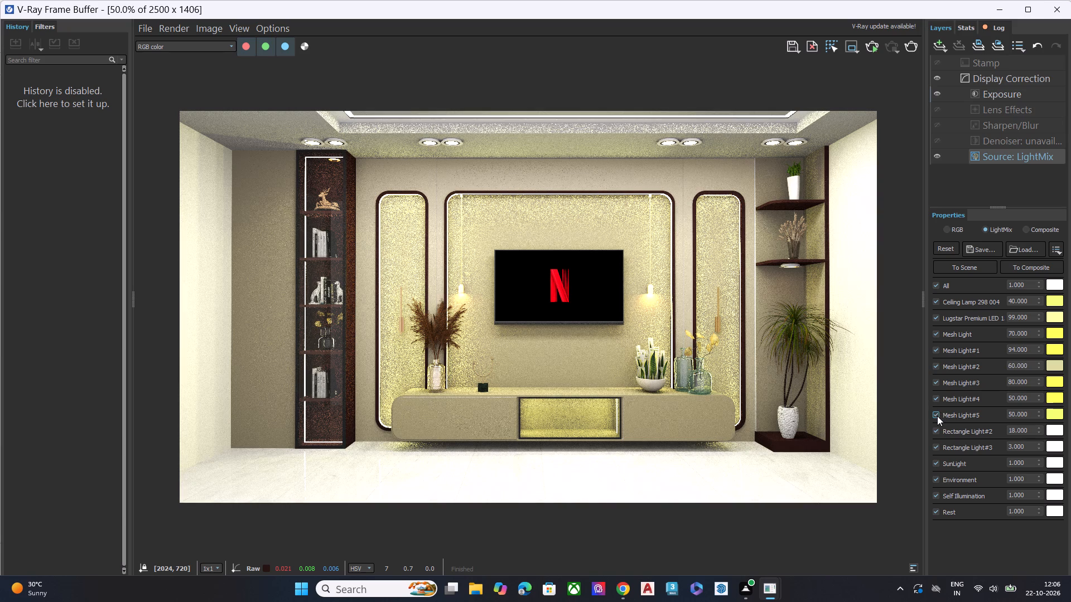
left_click(937, 416)
left_click(937, 417)
Compare the render with and without Rectangle Light#2, and set its LightMix intensity to 10.
left_click(936, 431)
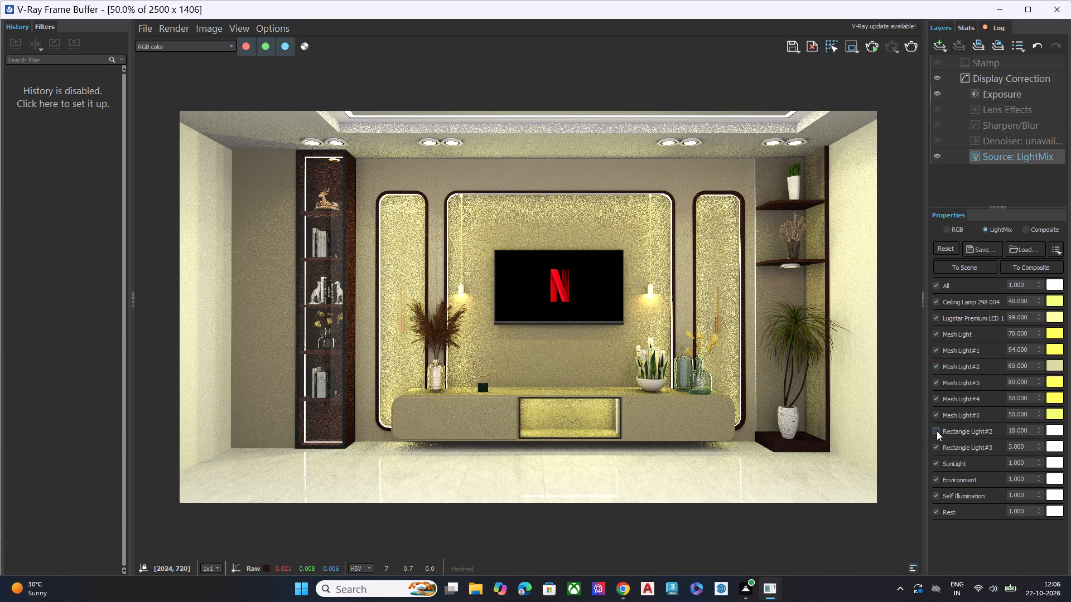
left_click(937, 431)
left_click(937, 431)
left_click(937, 431)
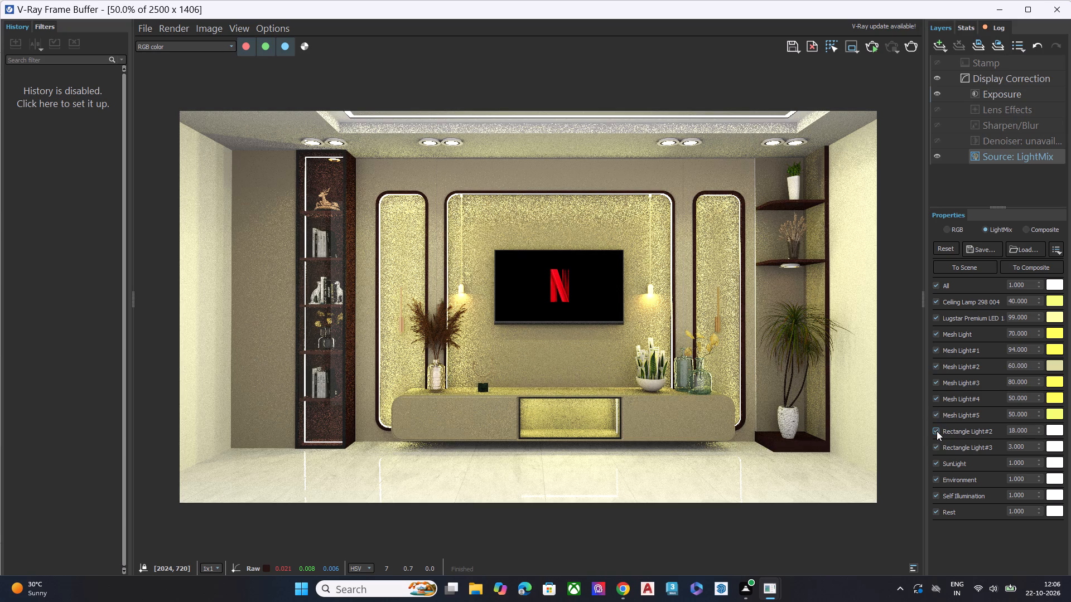
left_click(937, 431)
left_click(937, 431)
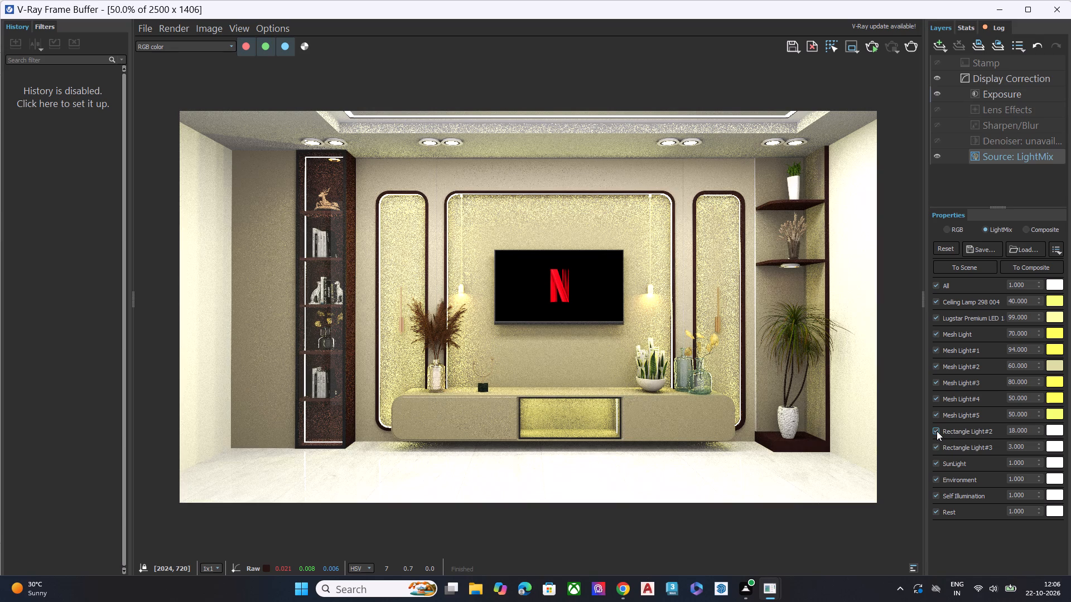
left_click(1034, 429)
key("BackSpace")
key("BackSpace")
key("BackSpace")
key("BackSpace")
key("BackSpace")
key("BackSpace")
key("BackSpace")
key("BackSpace")
key("BackSpace")
key("BackSpace")
key("BackSpace")
key("BackSpace")
key("BackSpace")
key("BackSpace")
type("10")
key("Return")
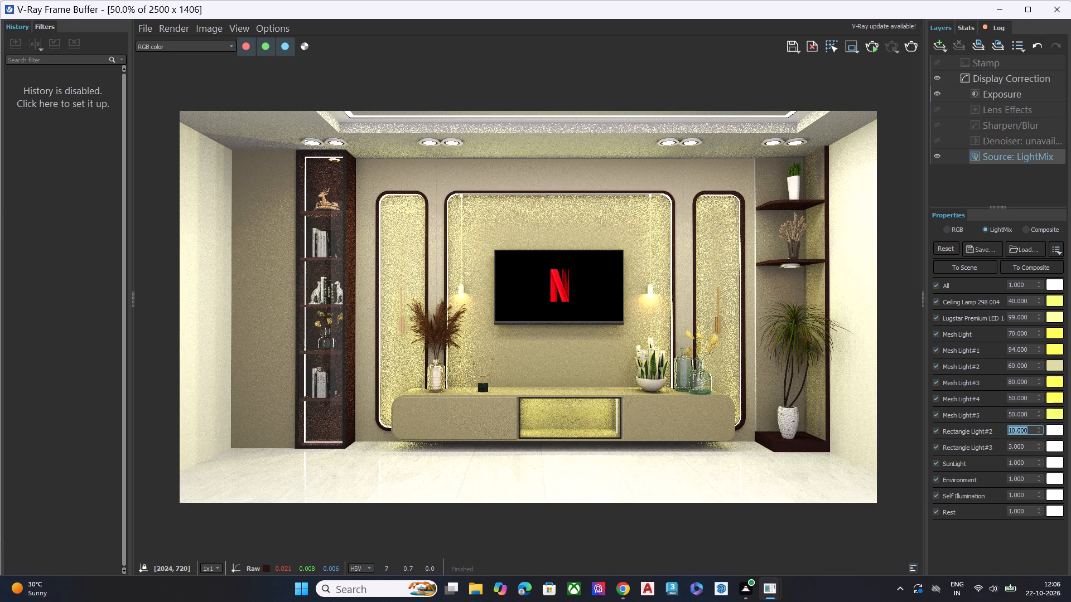
Switch Rectangle Light#3 off and on to compare its effect on the room's overall brightness.
left_click(938, 449)
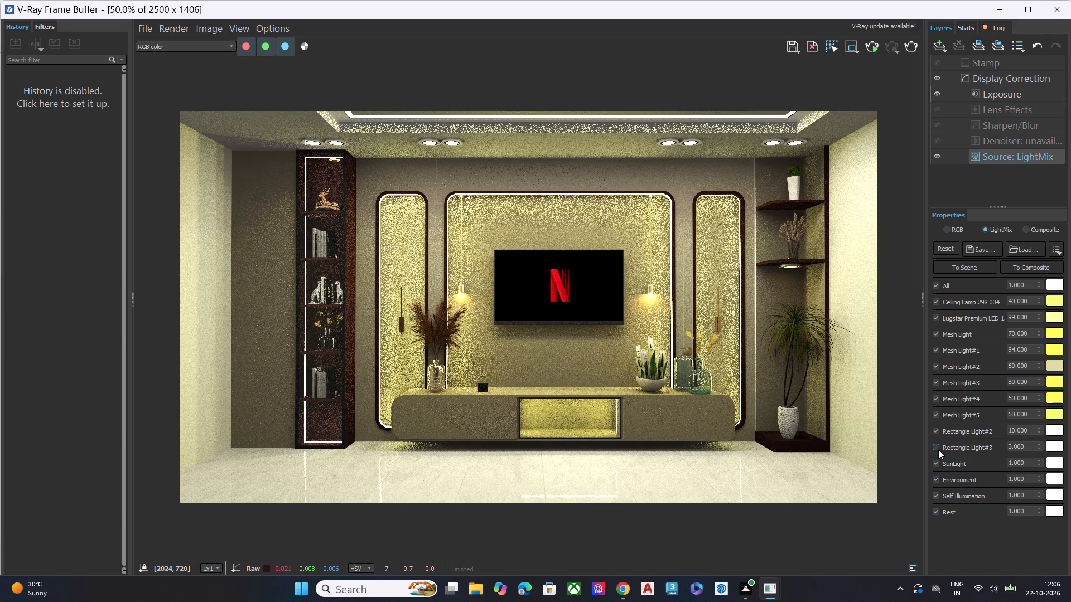
left_click(938, 449)
left_click(938, 449)
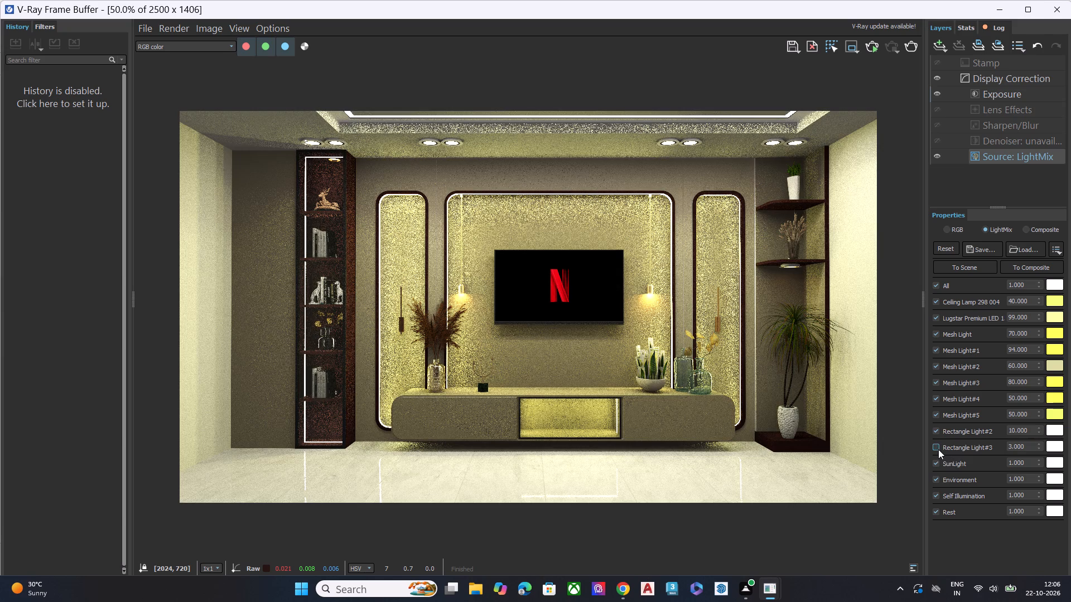
left_click(938, 449)
Examine the rendered TV wall up close, including the plant and glass vases on the console.
scroll(610, 221, "up", 5)
scroll(610, 240, "down", 5)
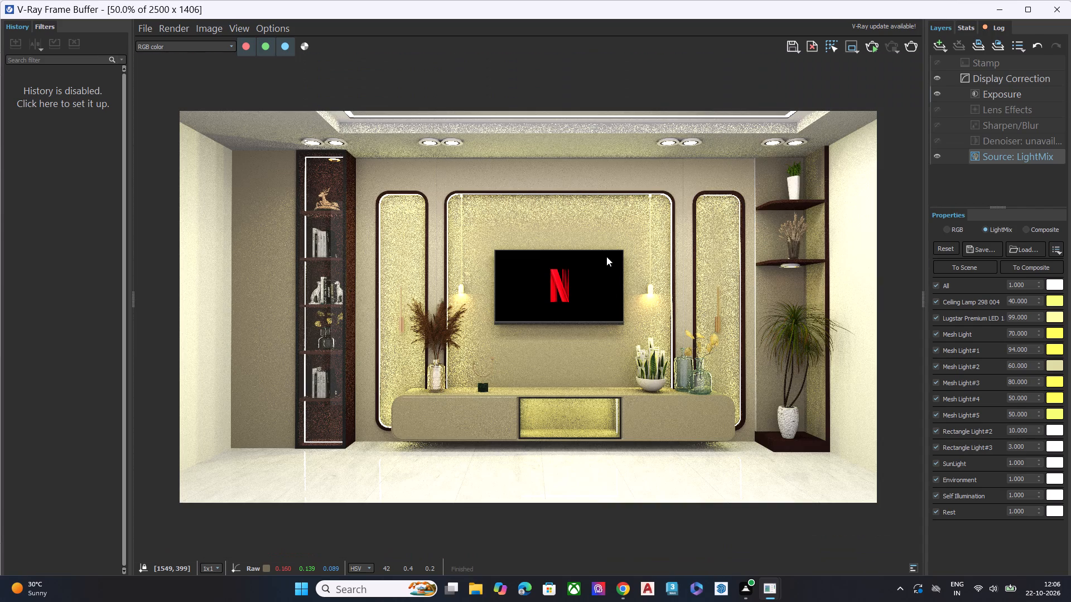
middle_click_drag(606, 256, 604, 289)
scroll(633, 234, "up", 2)
scroll(633, 234, "down", 2)
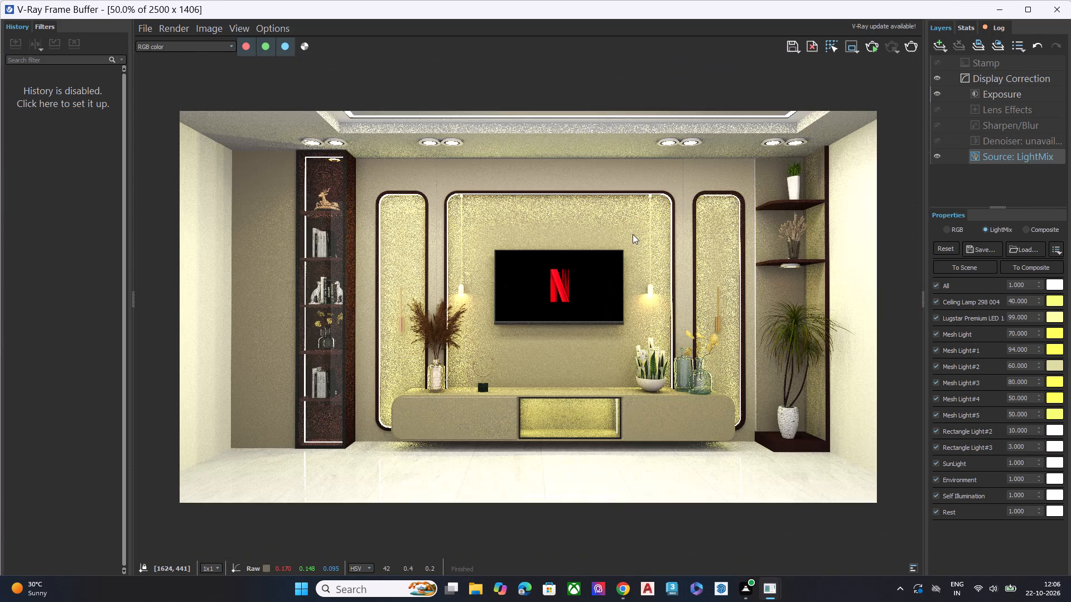
scroll(768, 275, "up", 1)
scroll(768, 275, "down", 1)
scroll(706, 391, "up", 2)
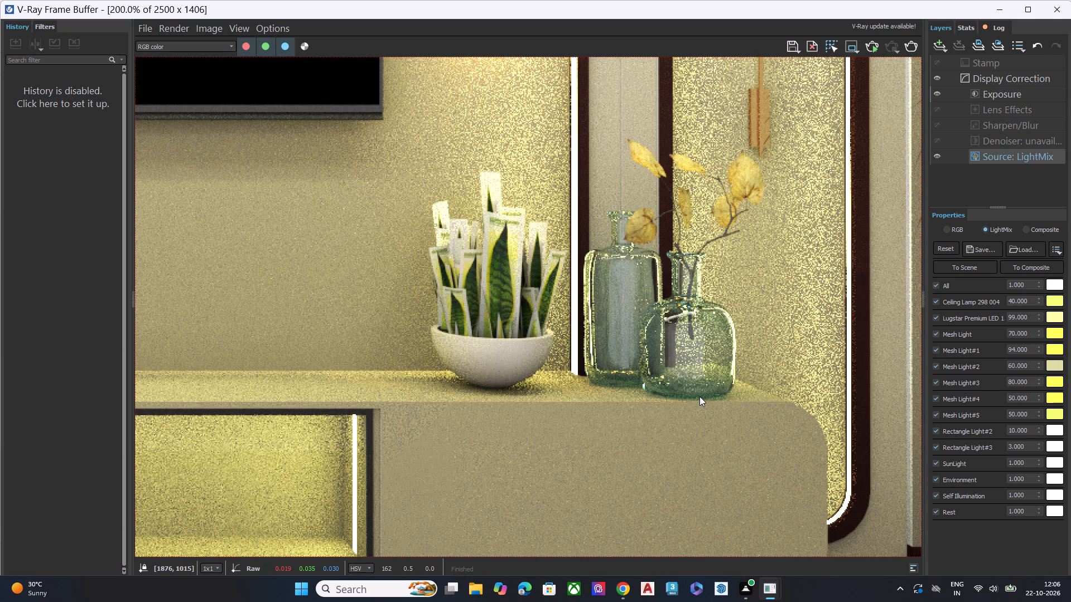
scroll(679, 371, "down", 2)
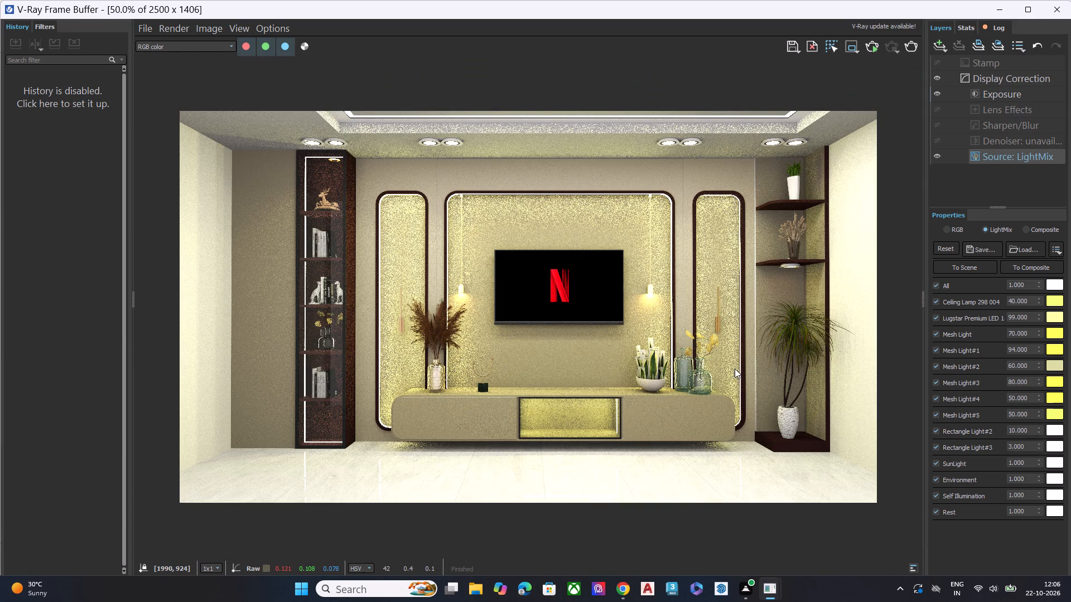
Switch Mesh Light#5 off and on again to compare the ceiling cove lighting.
left_click(937, 416)
left_click(937, 416)
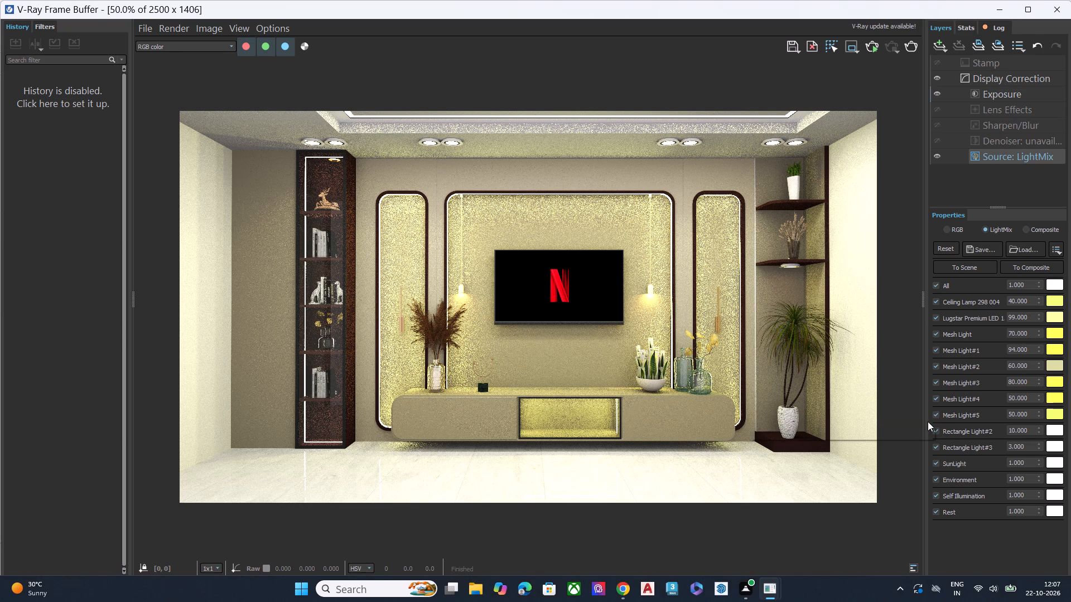
left_click(935, 413)
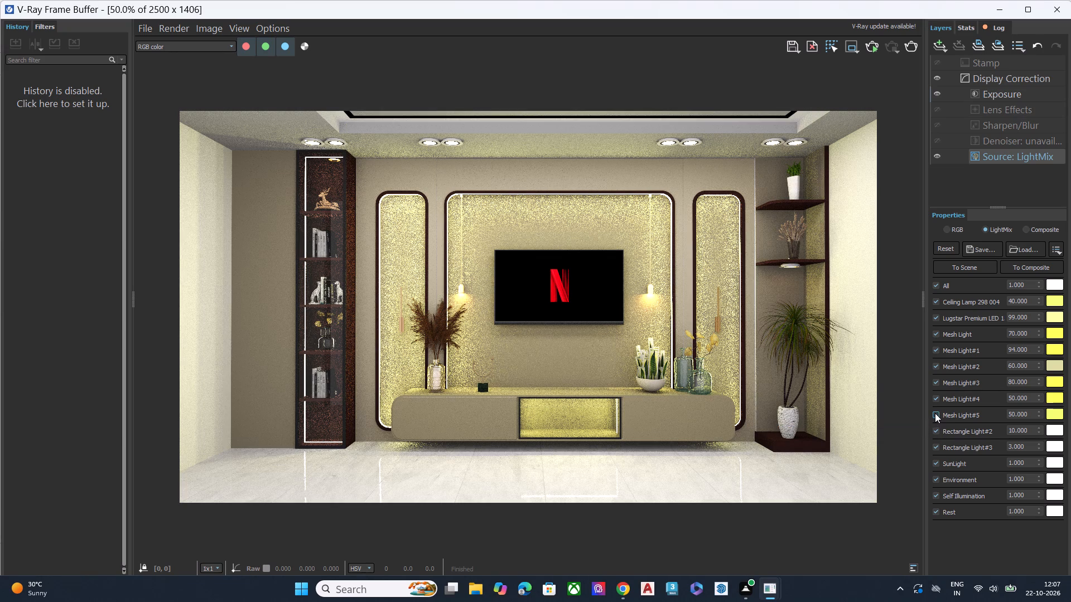
left_click(935, 413)
double_click(935, 413)
Check Mesh Light#4's effect on the TV console niche, and set its LightMix intensity to 30.
left_click(935, 398)
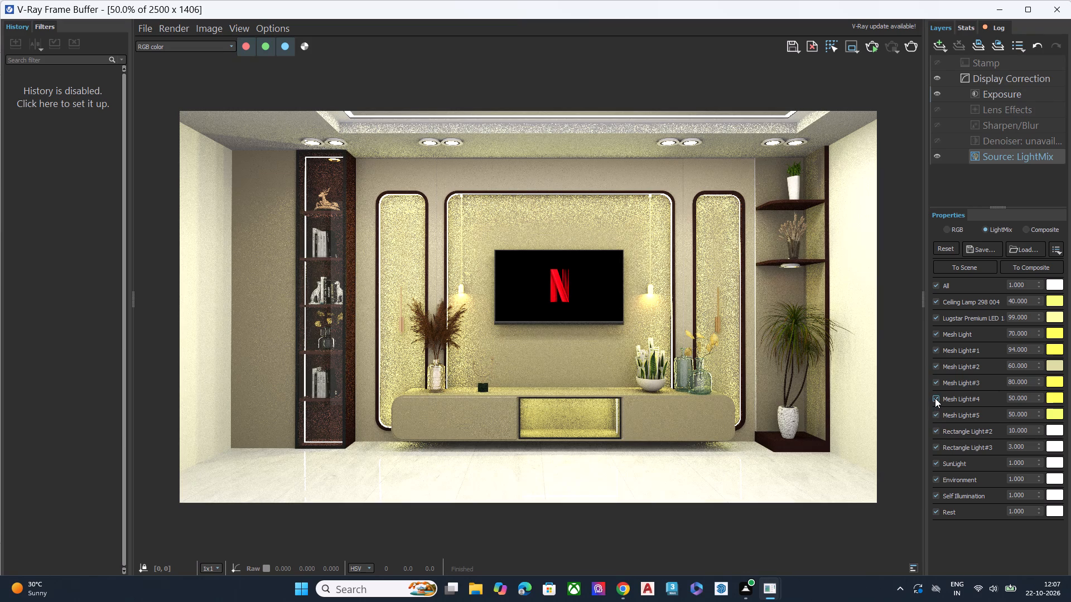
left_click(935, 398)
left_click_drag(1027, 397, 993, 400)
key("BackSpace")
type("30")
key("Return")
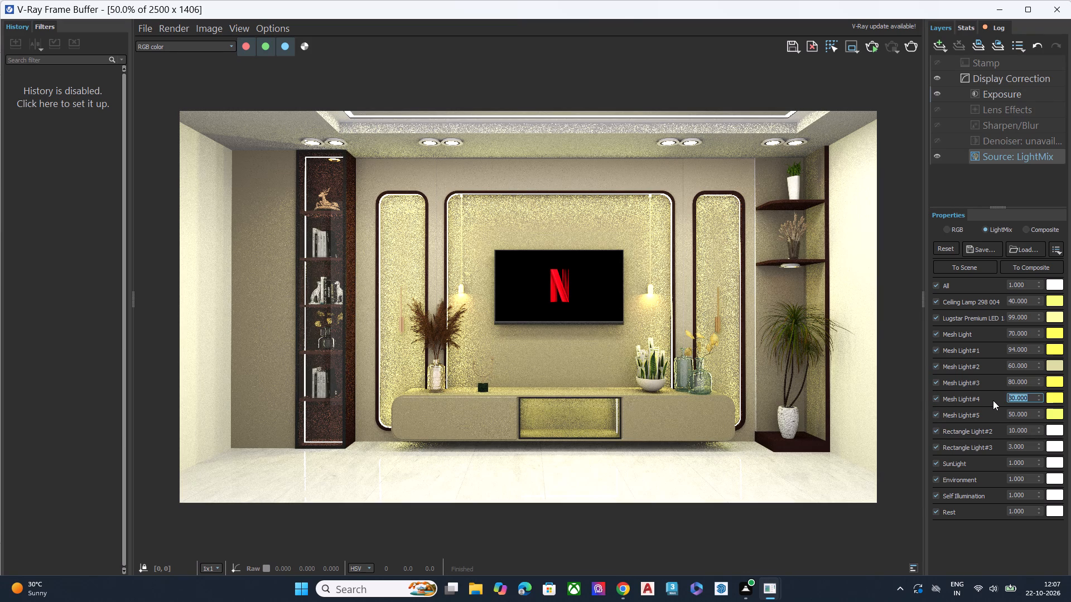
key("space")
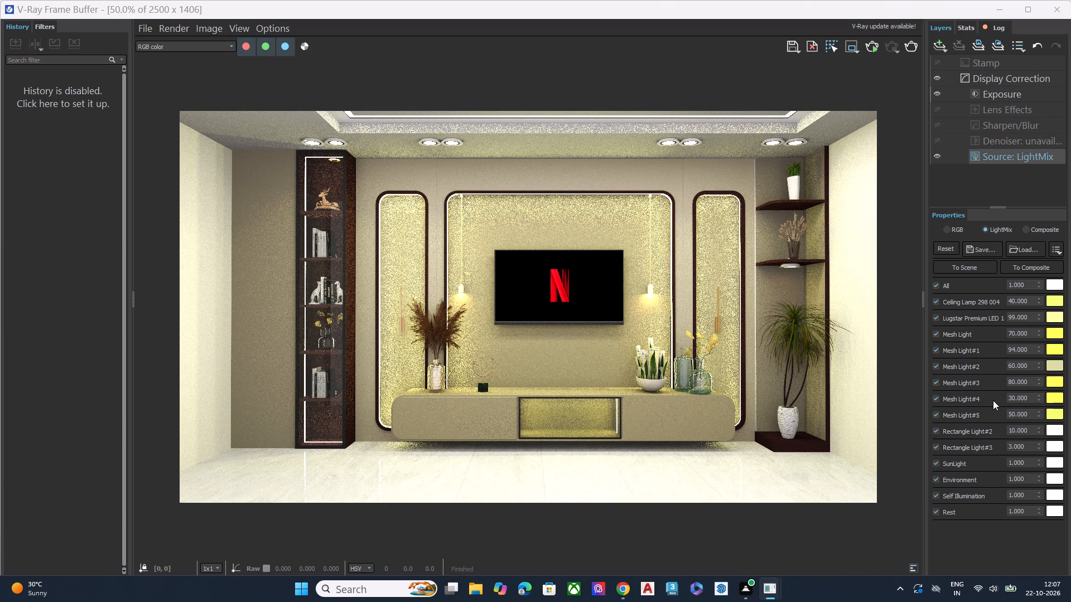
Compare the render with and without Mesh Light#3, and set its LightMix intensity to 70.
left_click(933, 385)
left_click(933, 385)
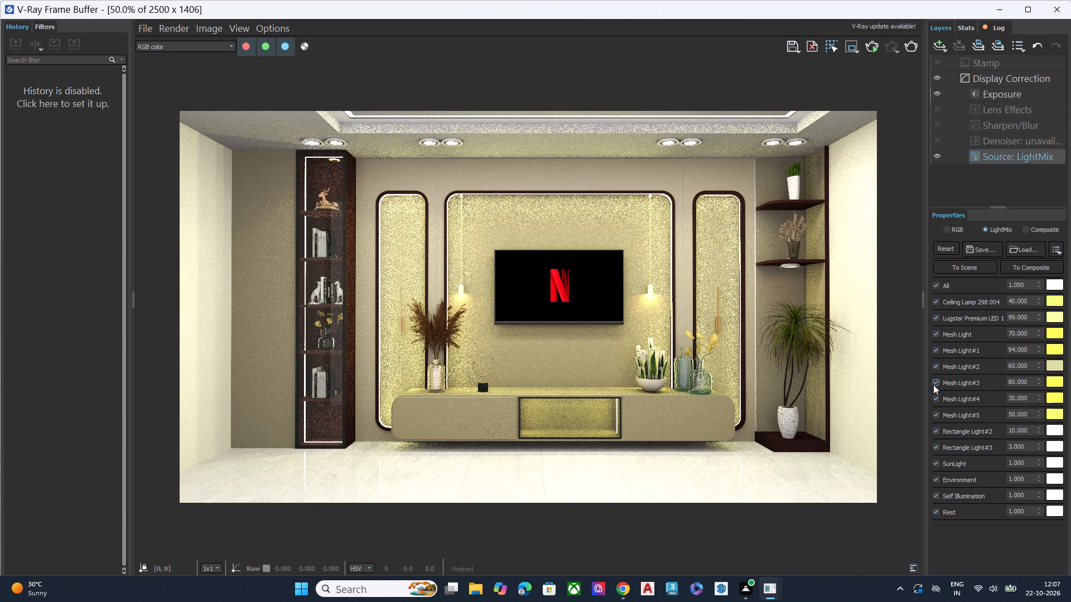
left_click(933, 385)
left_click(933, 385)
left_click(1030, 382)
key("BackSpace")
key("BackSpace")
key("BackSpace")
key("BackSpace")
key("BackSpace")
key("BackSpace")
key("BackSpace")
key("BackSpace")
key("BackSpace")
type("70")
key("Return")
key("space")
Inspect the finished render up close around the console decor and the corner plant shelves.
scroll(760, 353, "up", 1)
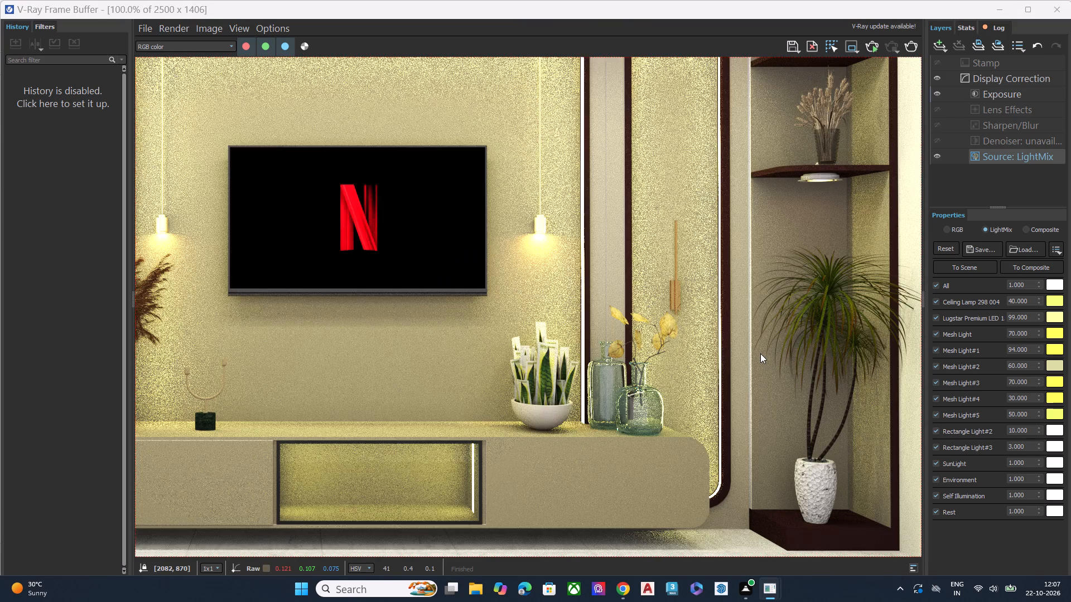
scroll(760, 353, "down", 1)
scroll(700, 276, "up", 1)
scroll(698, 279, "down", 1)
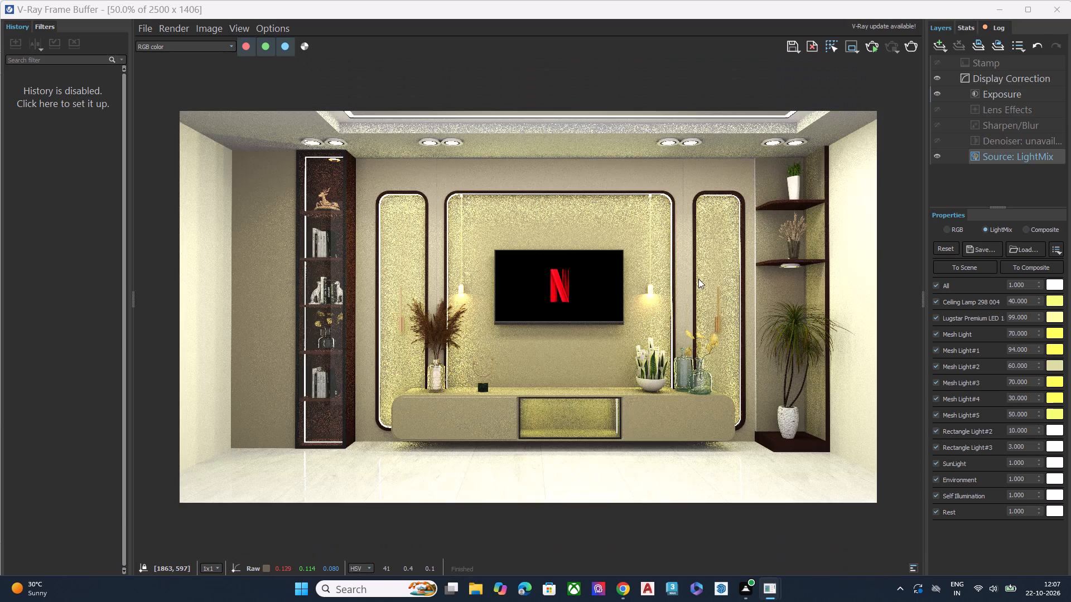
scroll(658, 459, "up", 1)
scroll(658, 459, "down", 1)
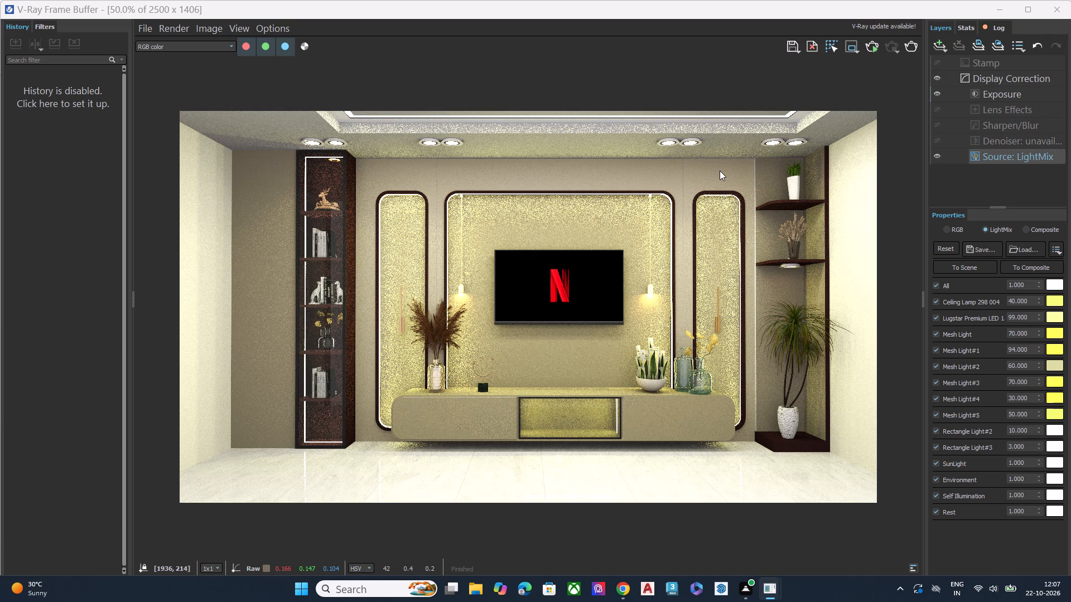
Save the rendered image as a PNG named REDDY RENDER in the Documents folder.
left_click(793, 48)
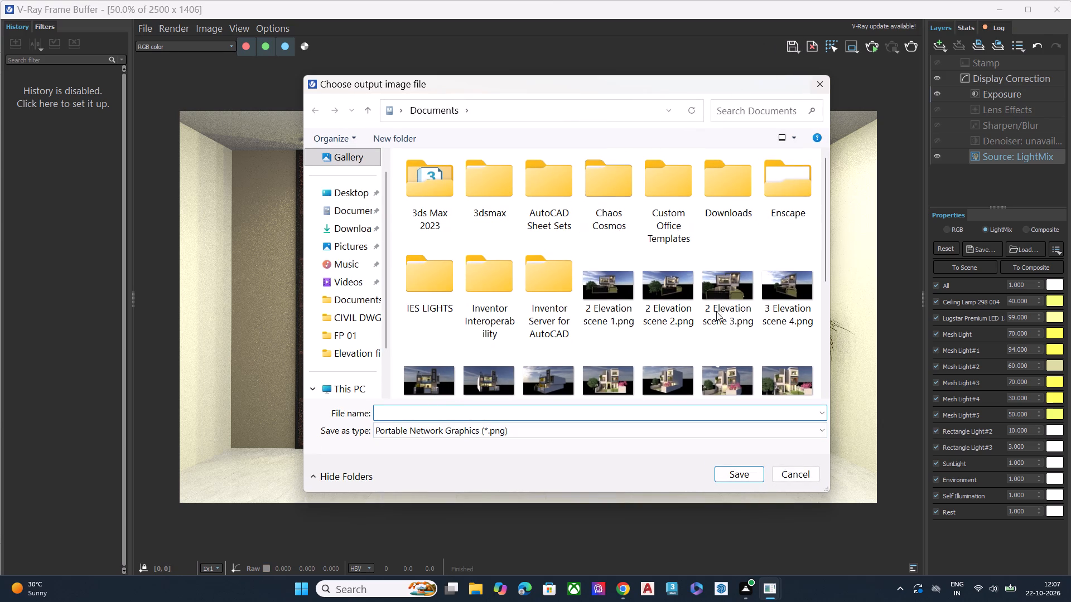
left_click(739, 434)
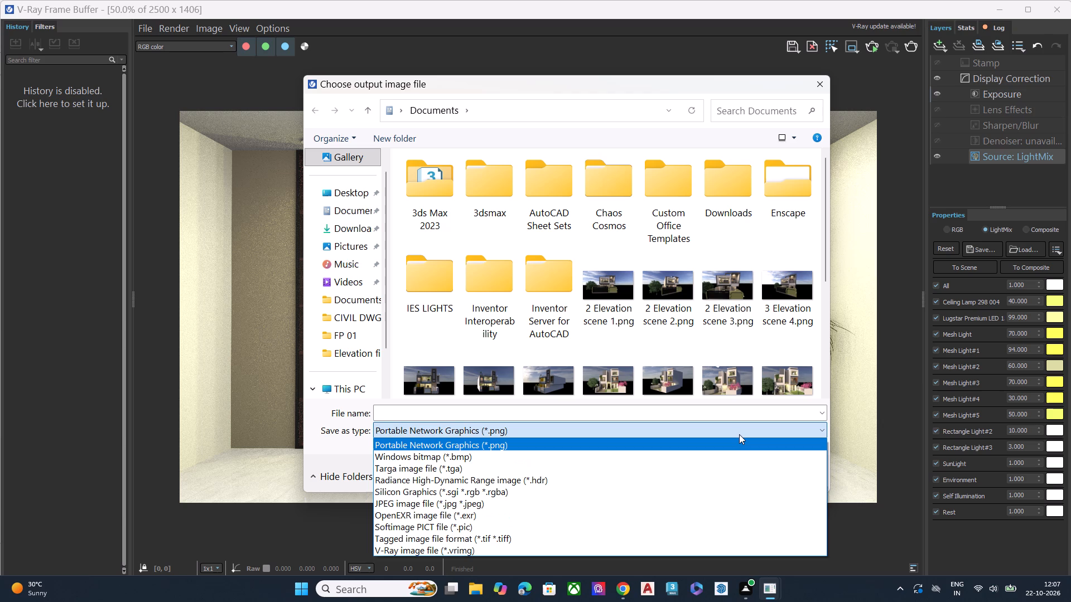
left_click(742, 433)
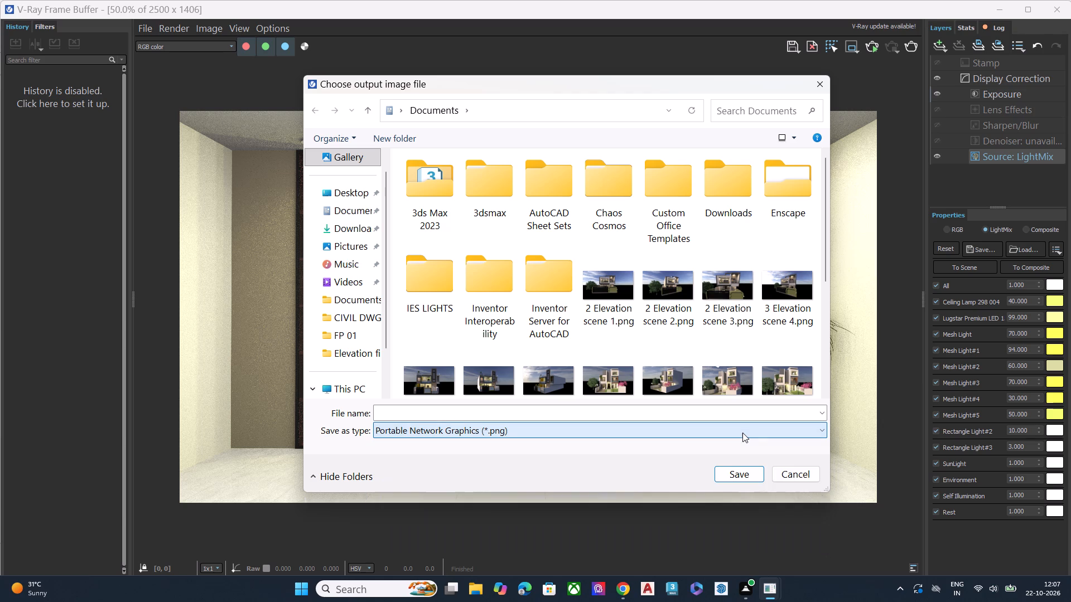
left_click(653, 412)
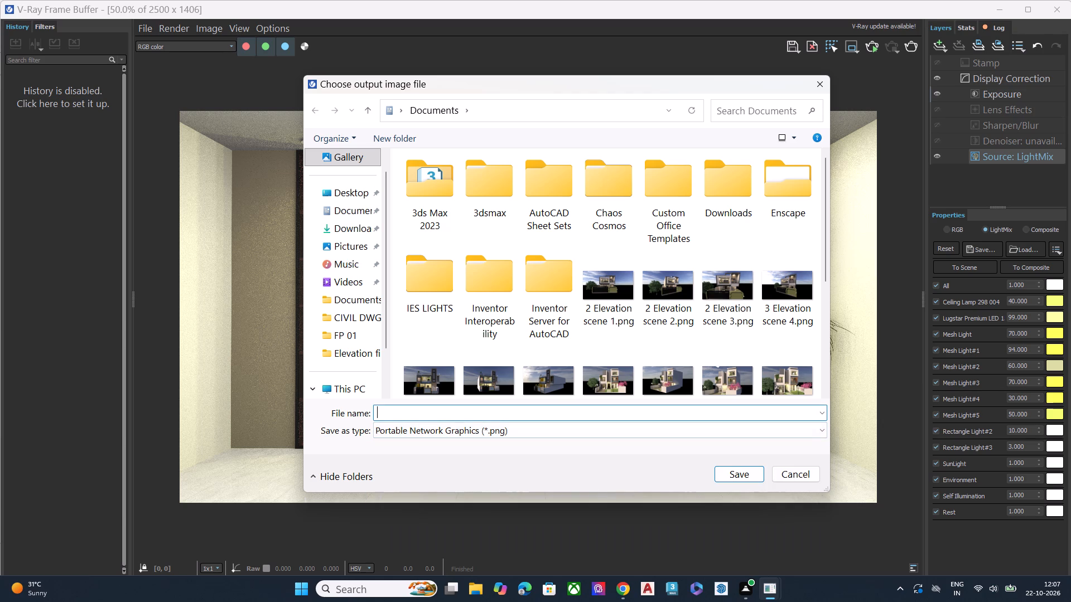
type("REDDY")
key("space")
key("b")
key("BackSpace")
key("BackSpace")
key("space")
type("RENDER")
key("space")
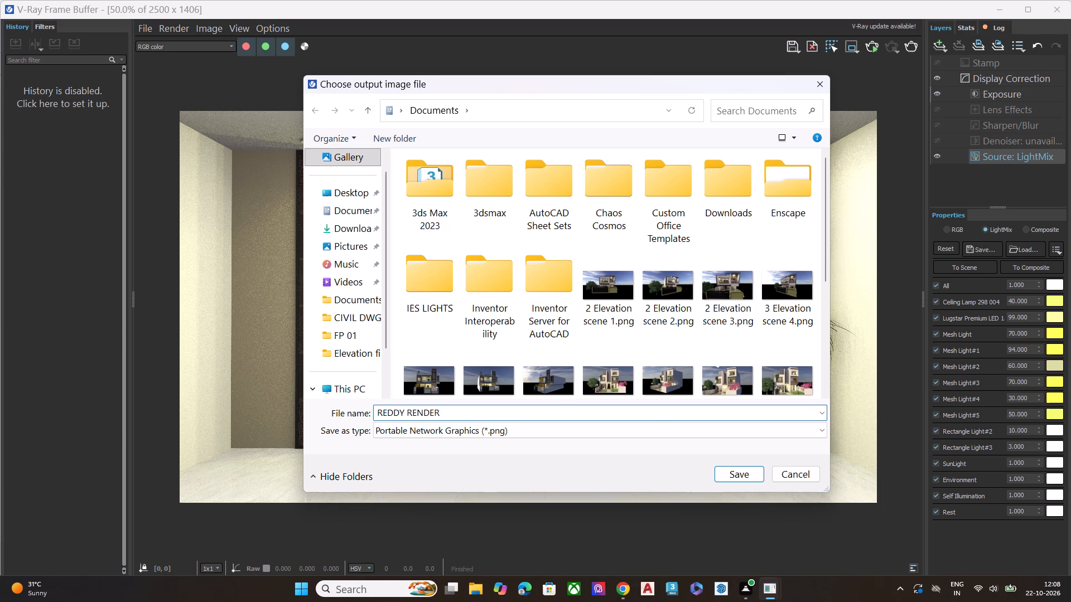
left_click(739, 476)
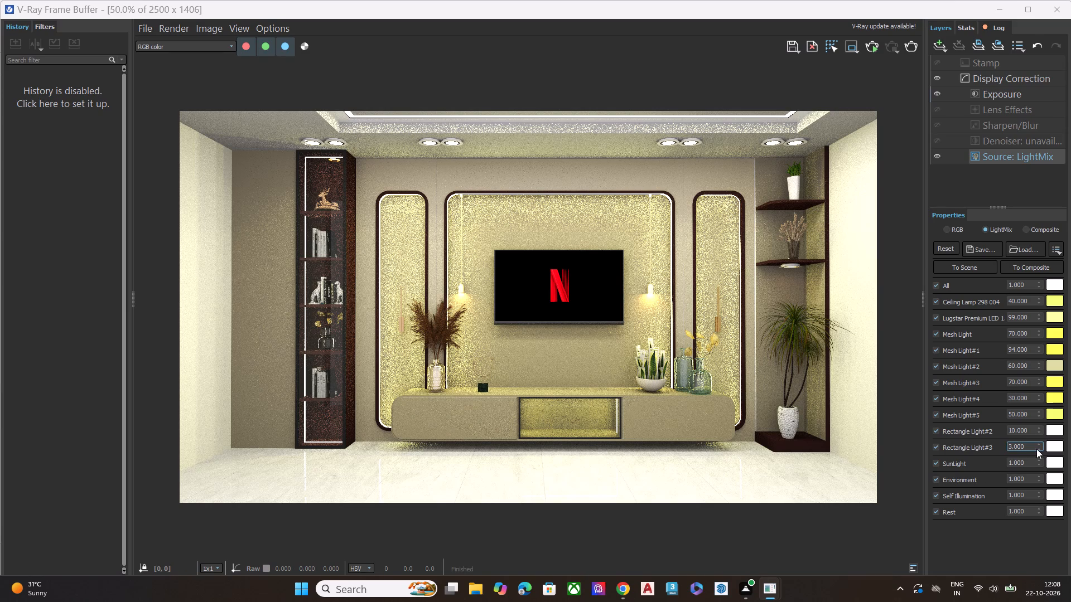
Raise Rectangle Light#3's LightMix intensity to about 4.425, and return to the SketchUp model.
left_click_drag(1035, 448, 1033, 320)
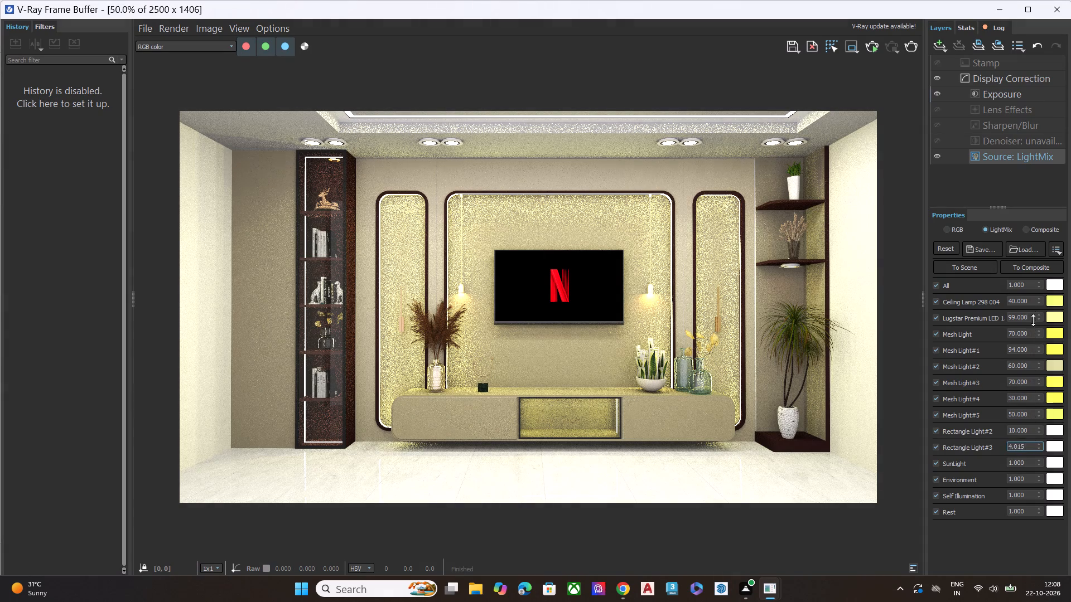
left_click_drag(1033, 320, 1043, 280)
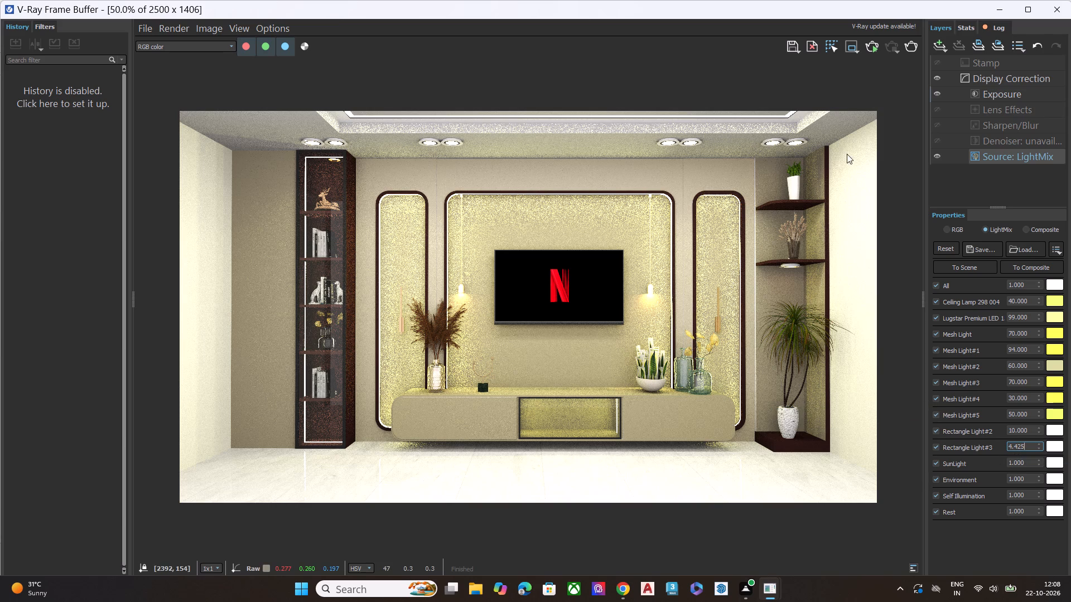
left_click(996, 10)
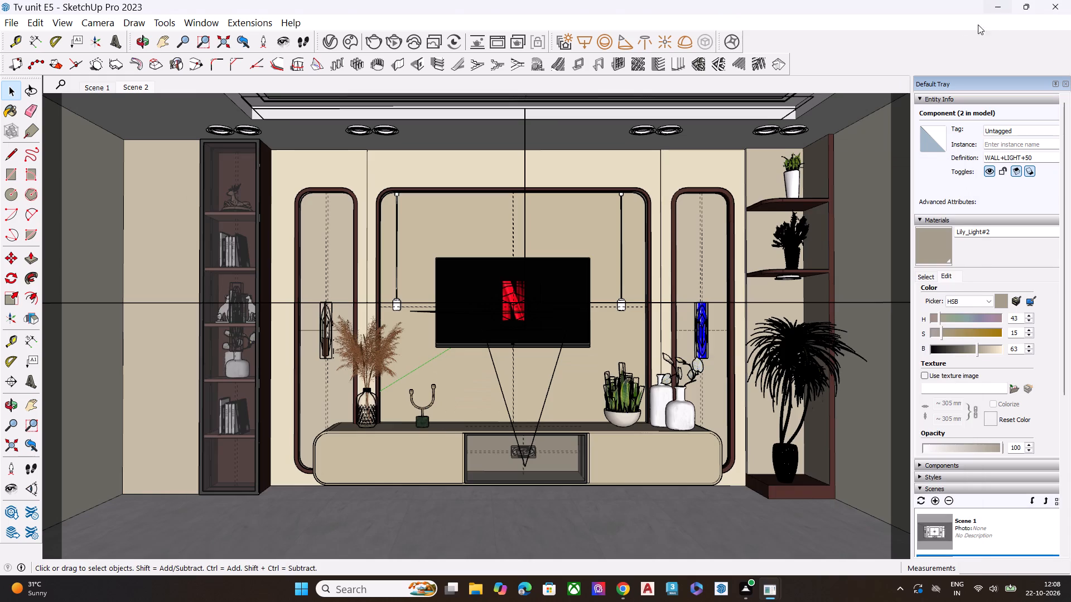
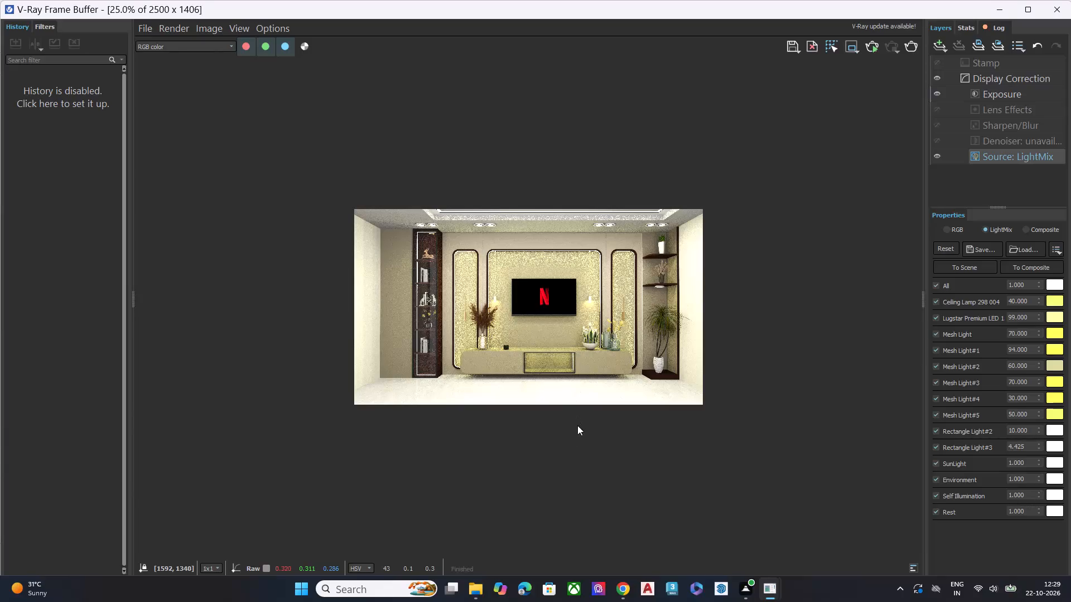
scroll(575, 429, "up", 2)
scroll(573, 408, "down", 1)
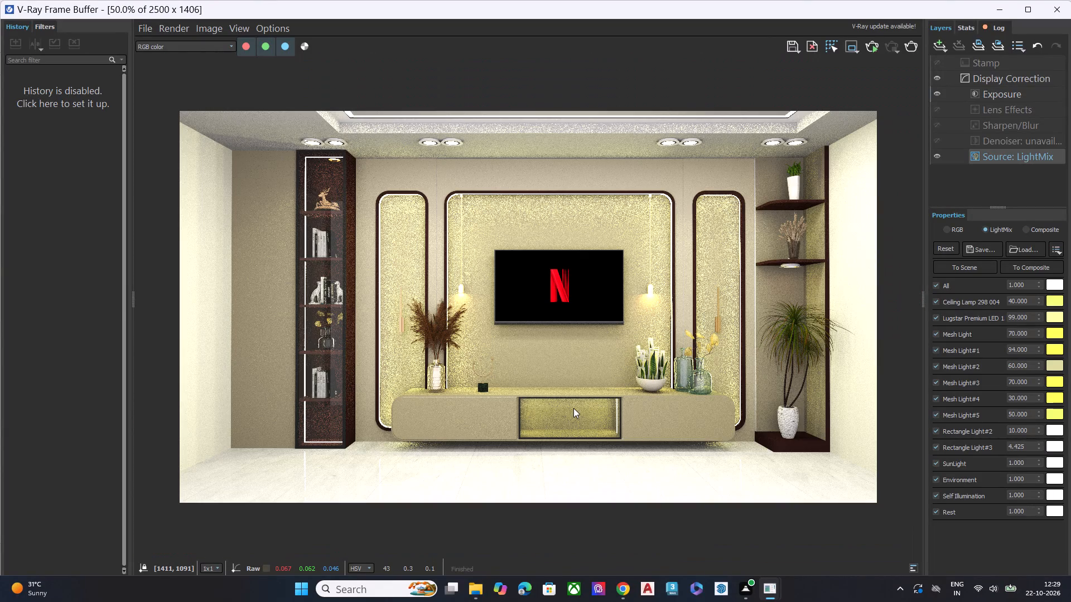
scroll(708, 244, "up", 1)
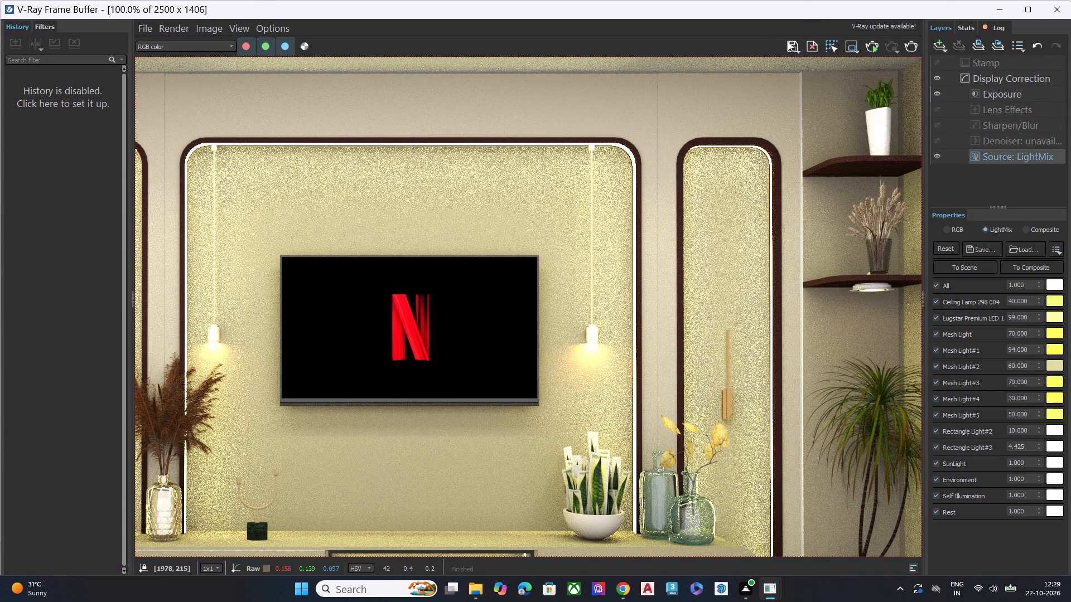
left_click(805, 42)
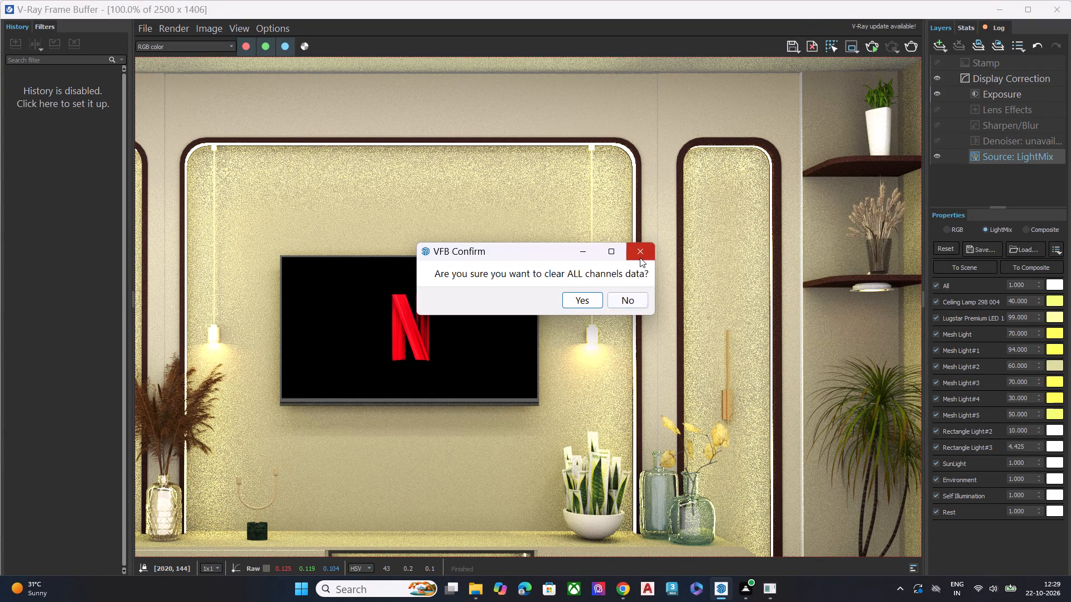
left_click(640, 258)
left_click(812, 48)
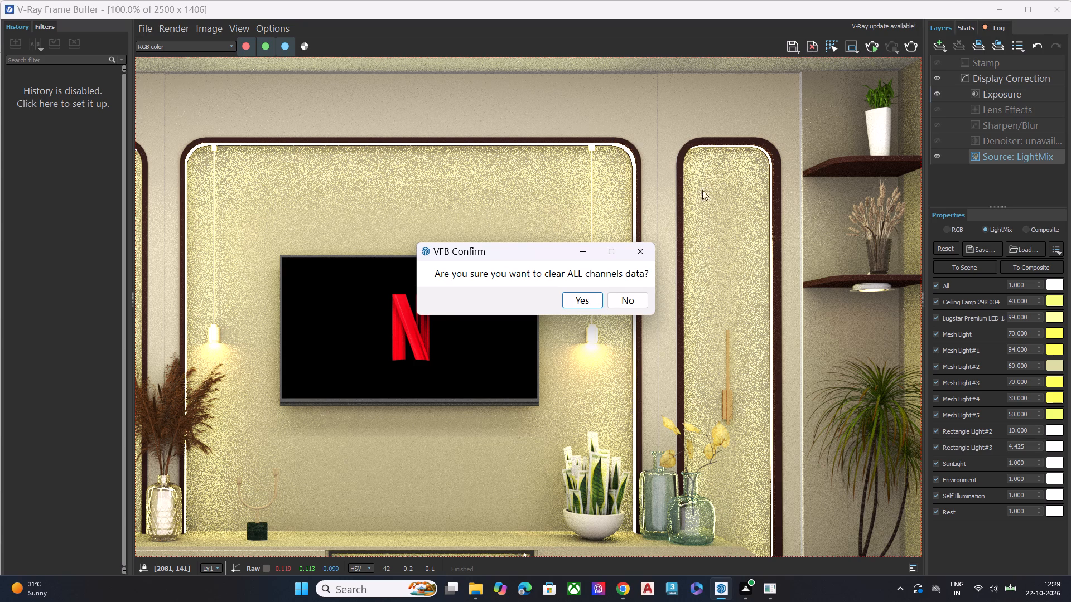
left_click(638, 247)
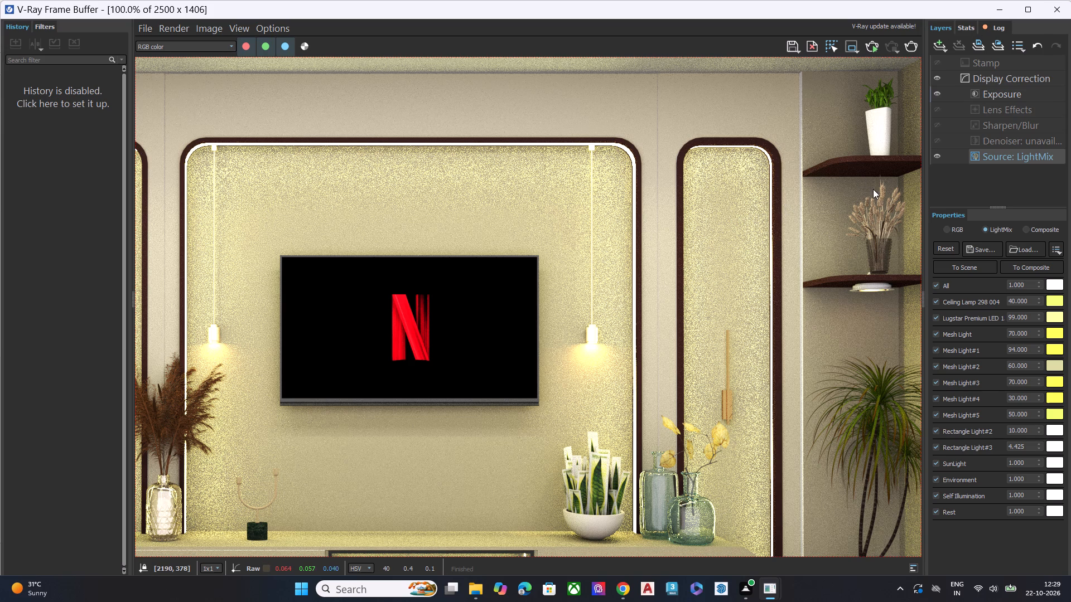
Inspect the render up close around the wall panels and corner shelves, and review the whole image.
scroll(873, 189, "up", 1)
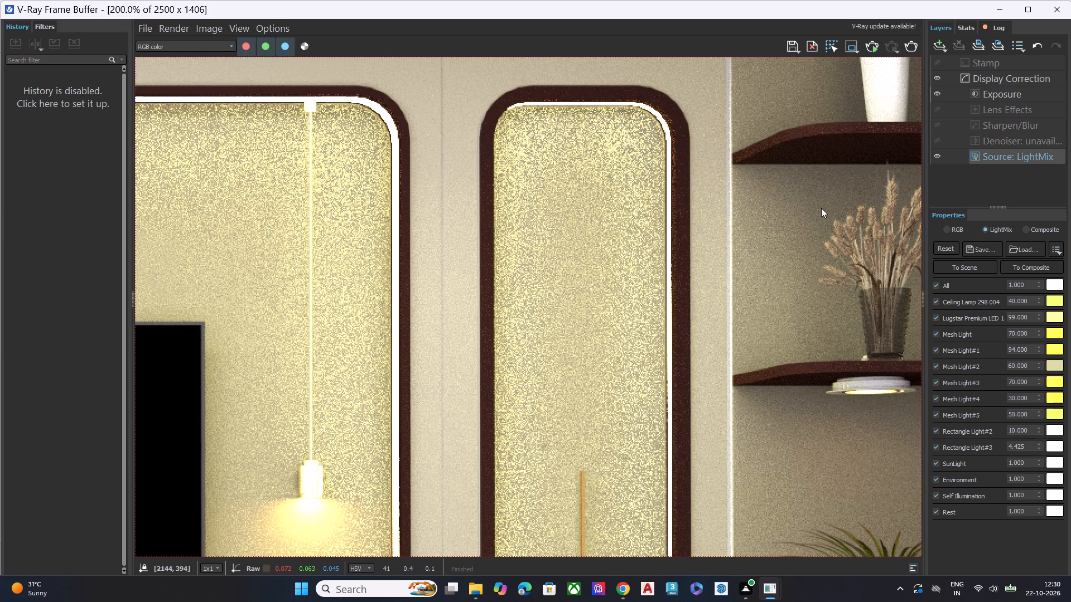
scroll(419, 285, "down", 6)
scroll(572, 308, "up", 1)
scroll(602, 308, "down", 1)
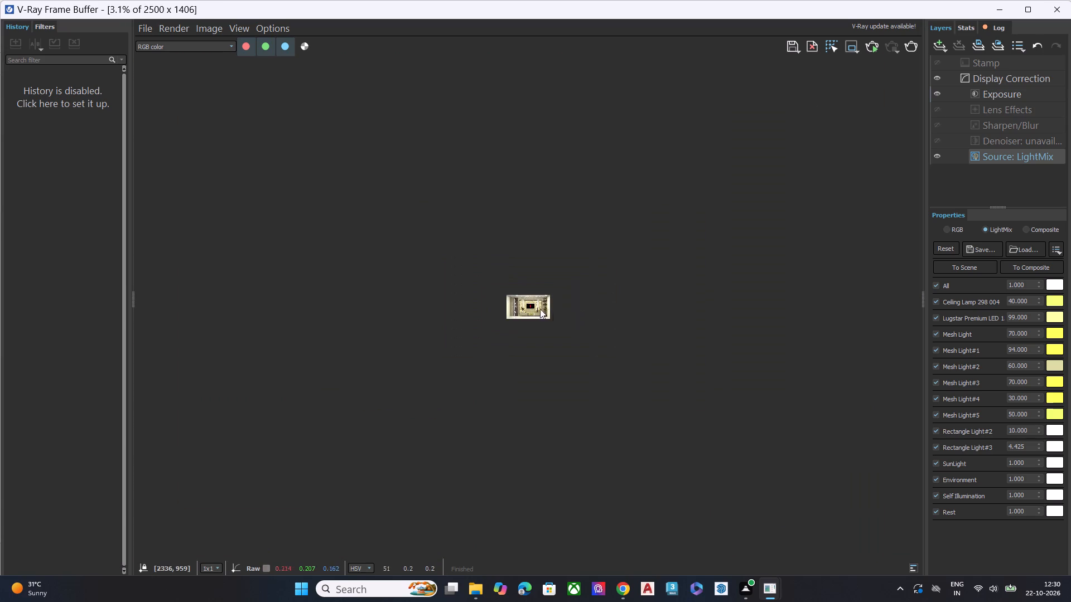
scroll(538, 307, "up", 4)
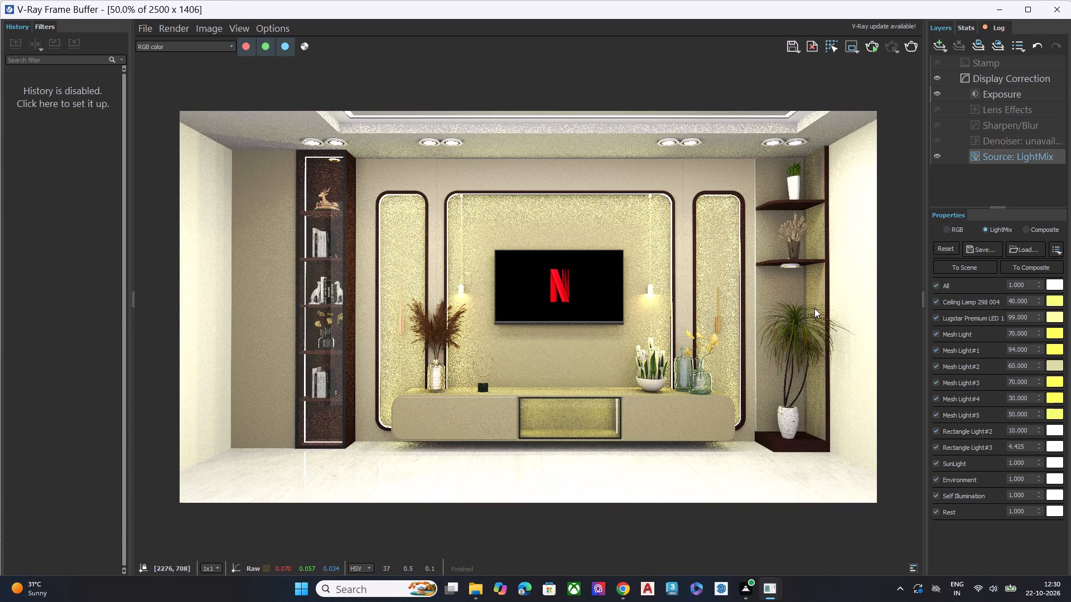
scroll(814, 308, "up", 1)
scroll(814, 308, "down", 1)
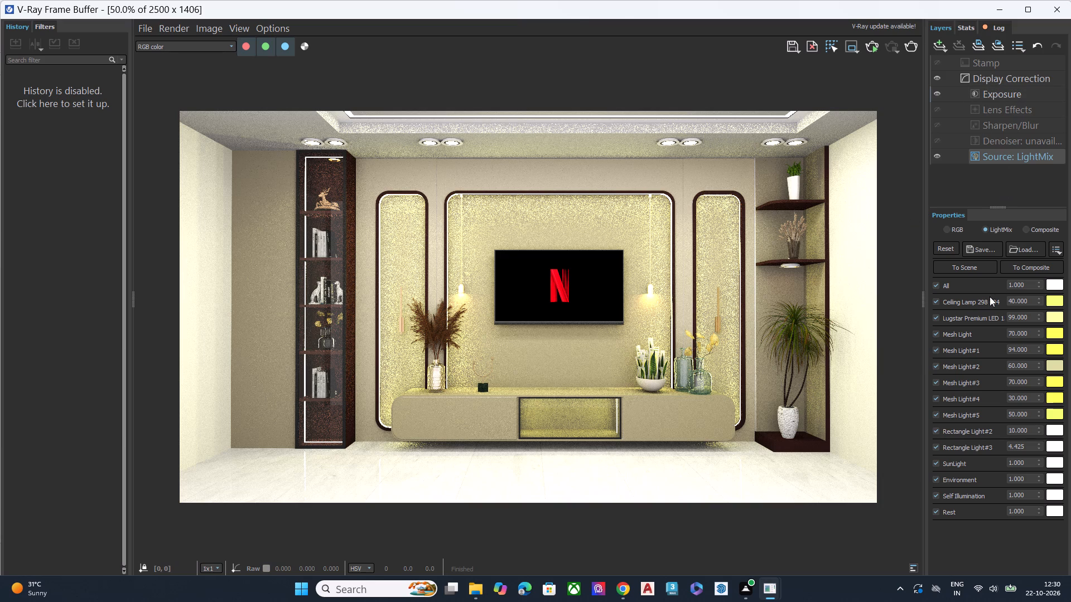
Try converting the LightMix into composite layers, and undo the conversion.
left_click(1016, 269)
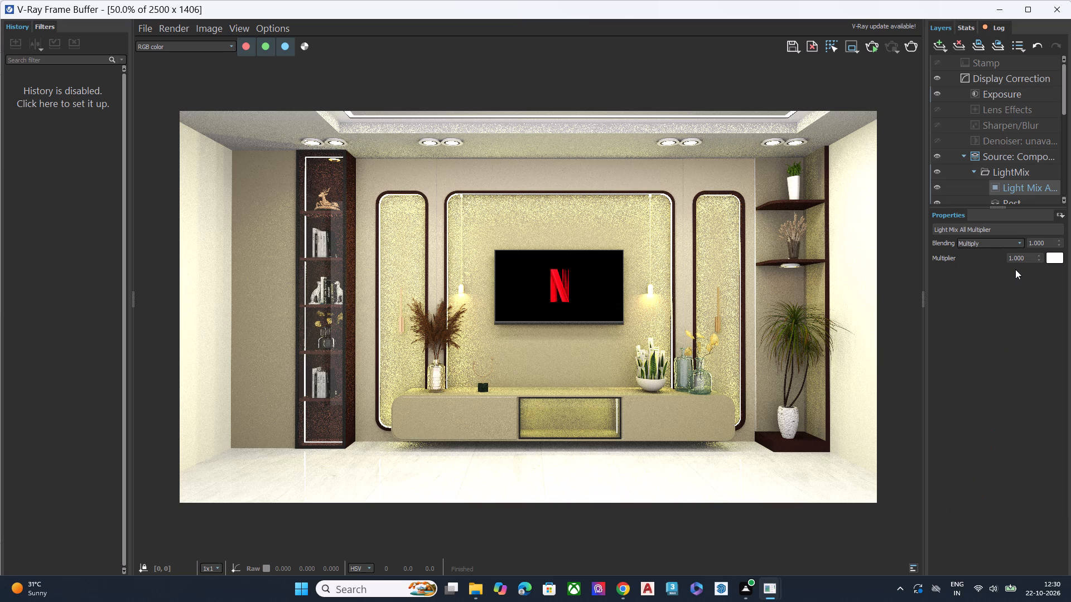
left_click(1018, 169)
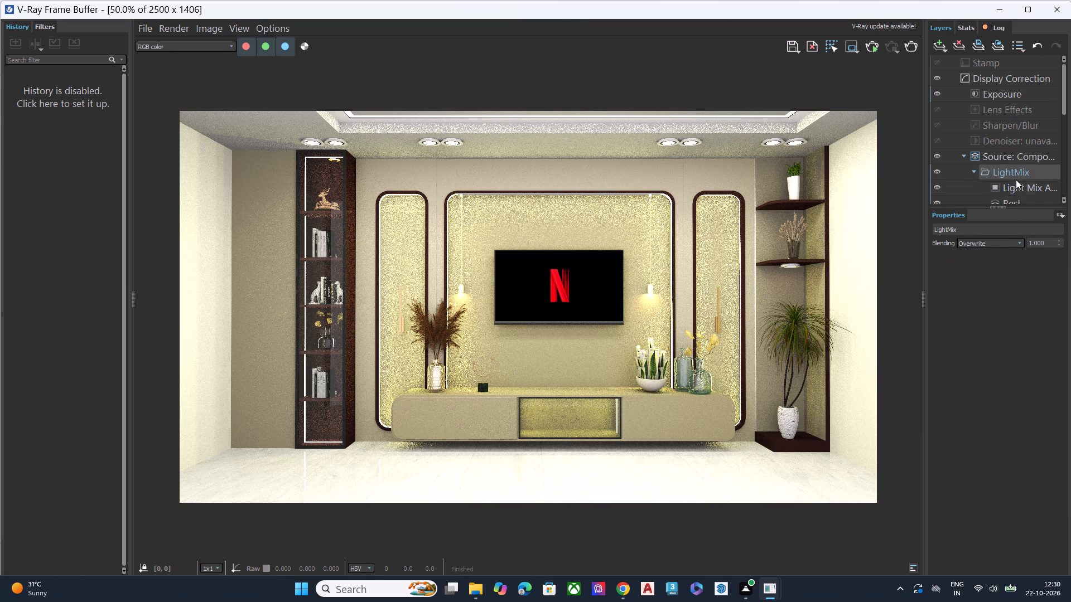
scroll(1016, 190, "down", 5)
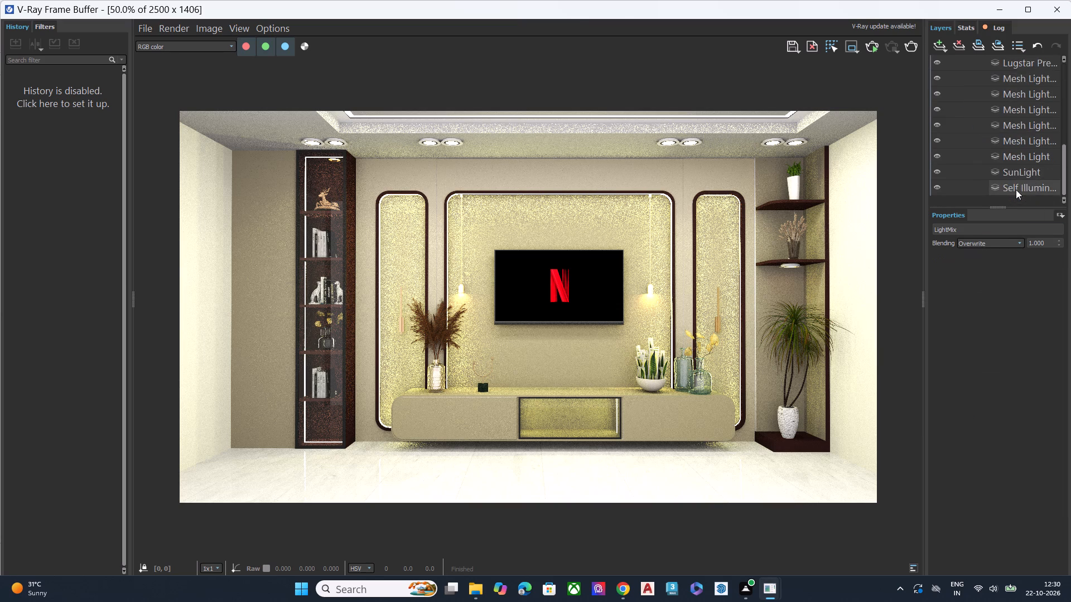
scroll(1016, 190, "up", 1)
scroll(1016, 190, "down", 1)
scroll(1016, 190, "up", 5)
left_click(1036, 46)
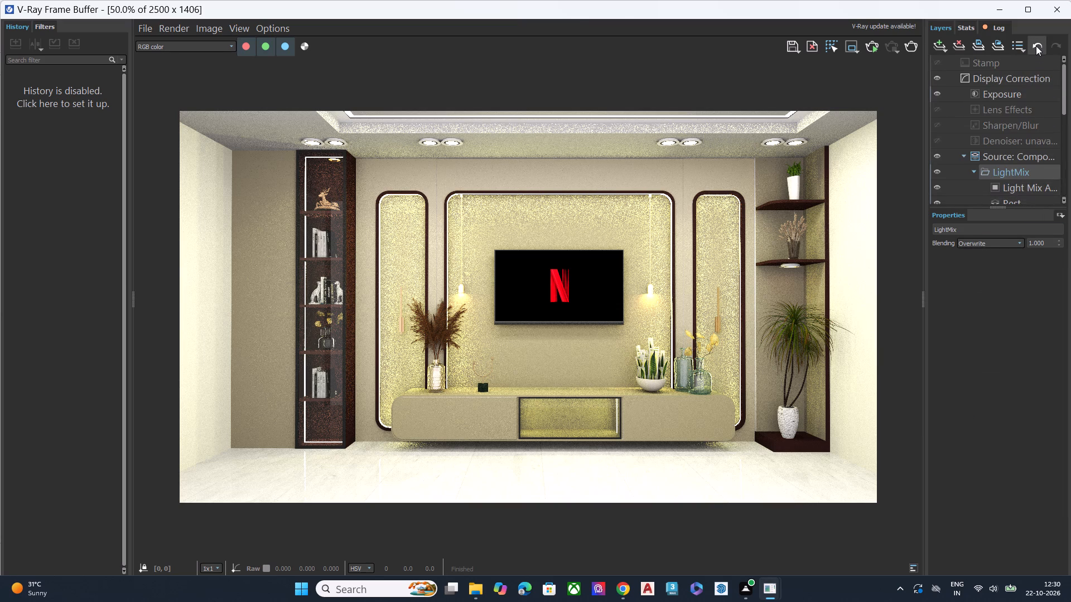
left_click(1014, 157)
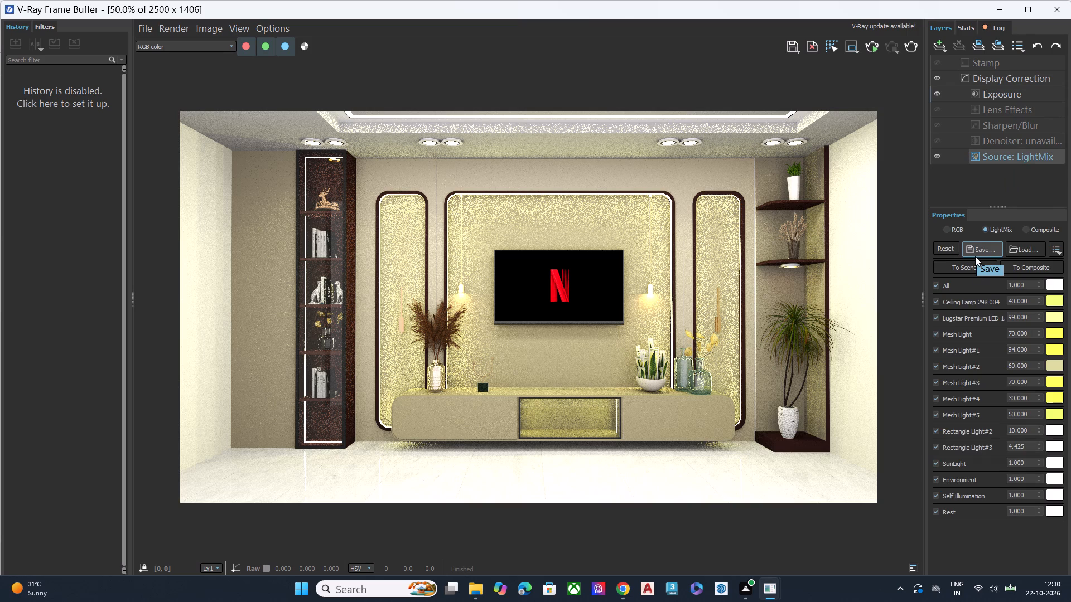
Examine the render's noise and detail around the console vases, potted plant and lit wall panels.
scroll(811, 338, "up", 1)
scroll(811, 338, "down", 1)
scroll(810, 338, "up", 1)
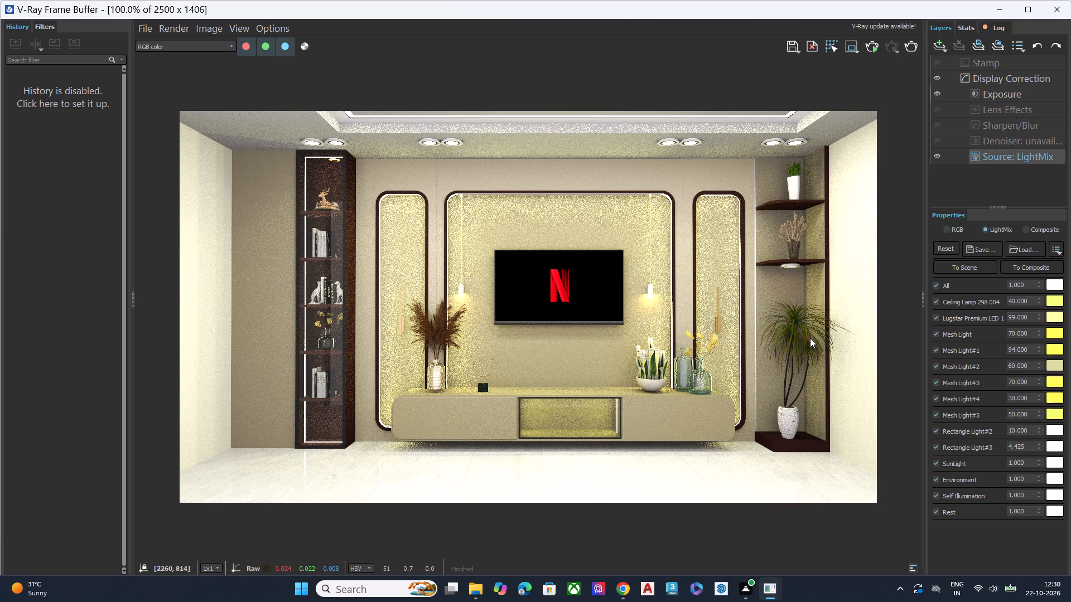
scroll(573, 407, "up", 1)
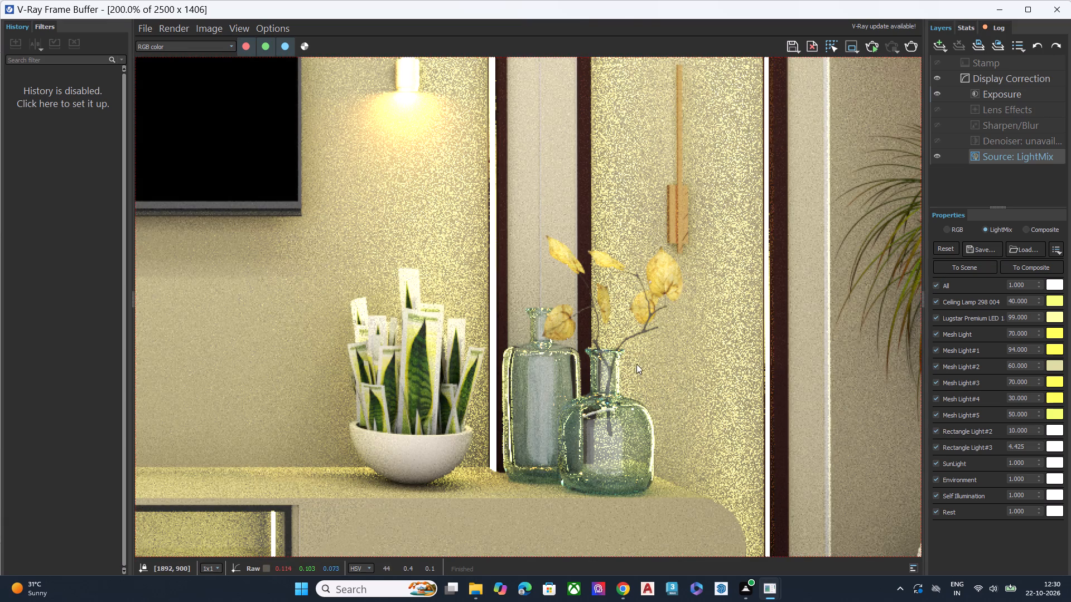
scroll(650, 356, "down", 2)
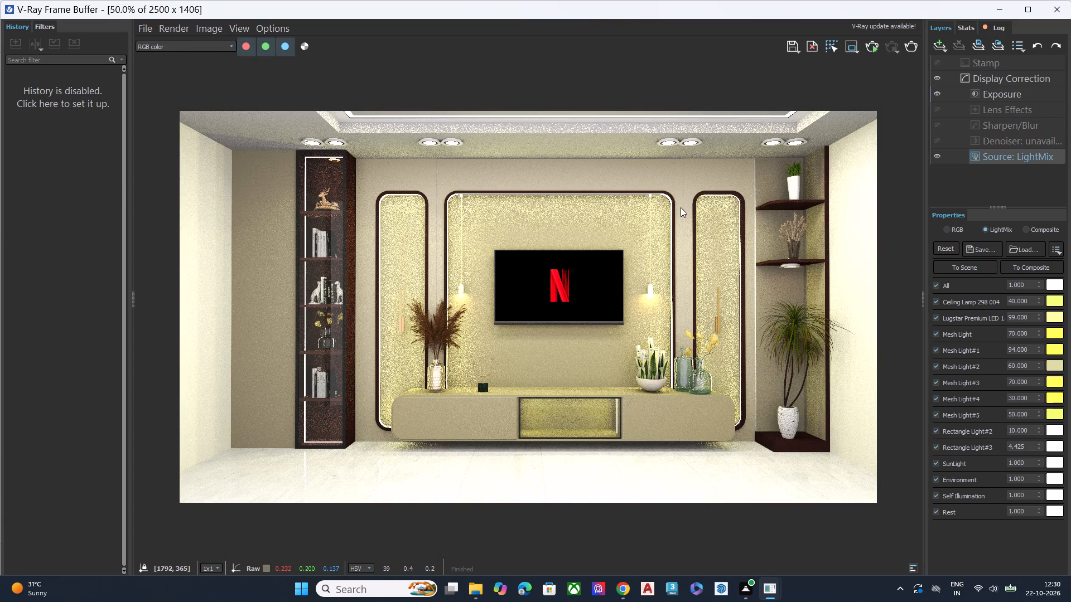
scroll(681, 207, "up", 2)
scroll(681, 207, "down", 2)
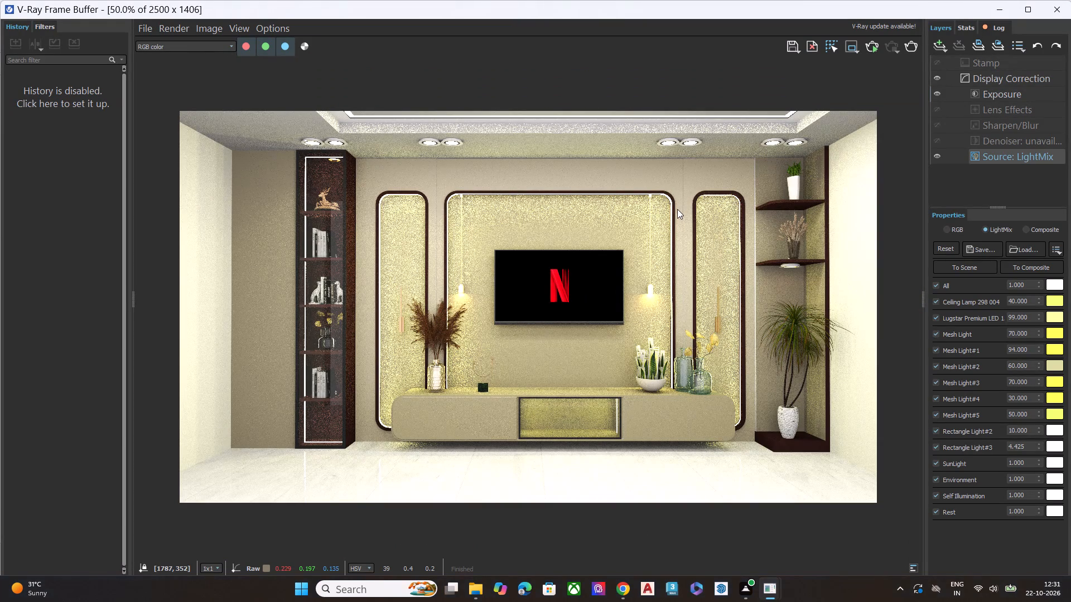
Enable the denoiser in the V-Ray render settings with NVIDIA AI as its engine, and start a new render.
left_click(1070, 0)
left_click(1057, 14)
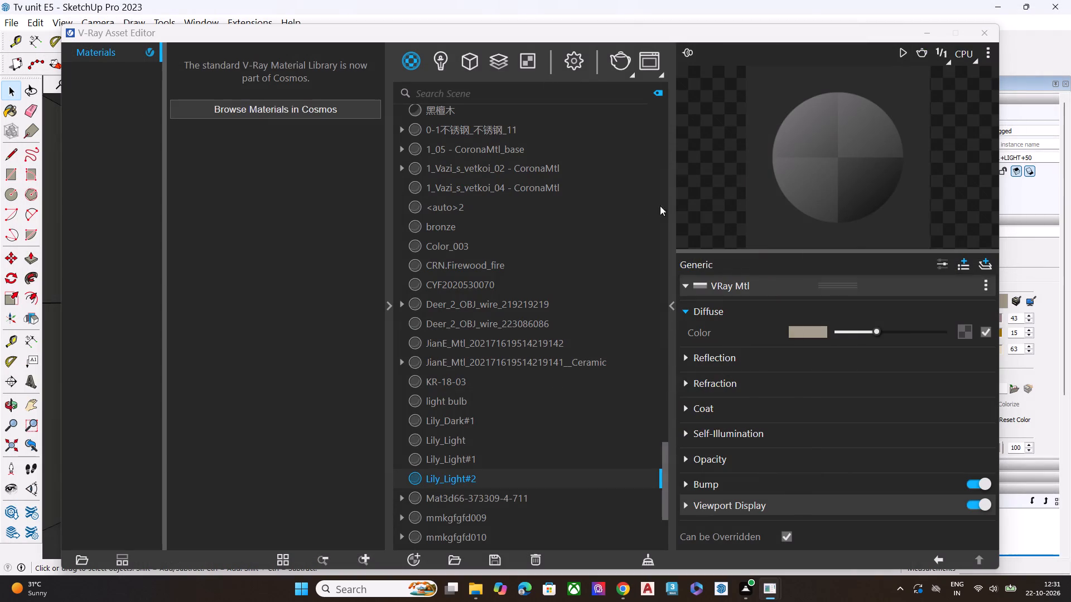
left_click(578, 63)
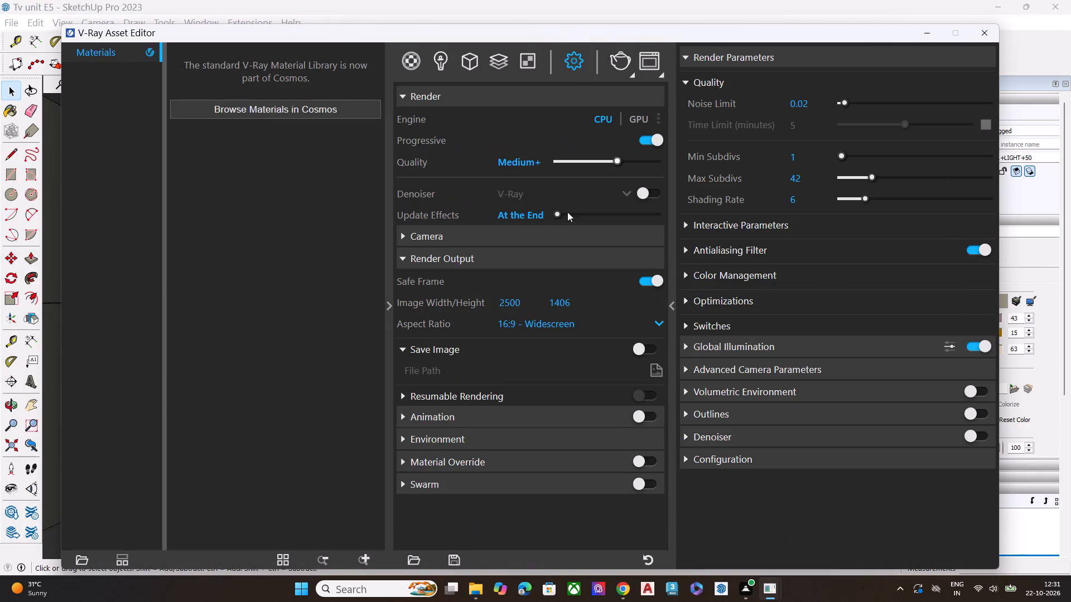
left_click(637, 192)
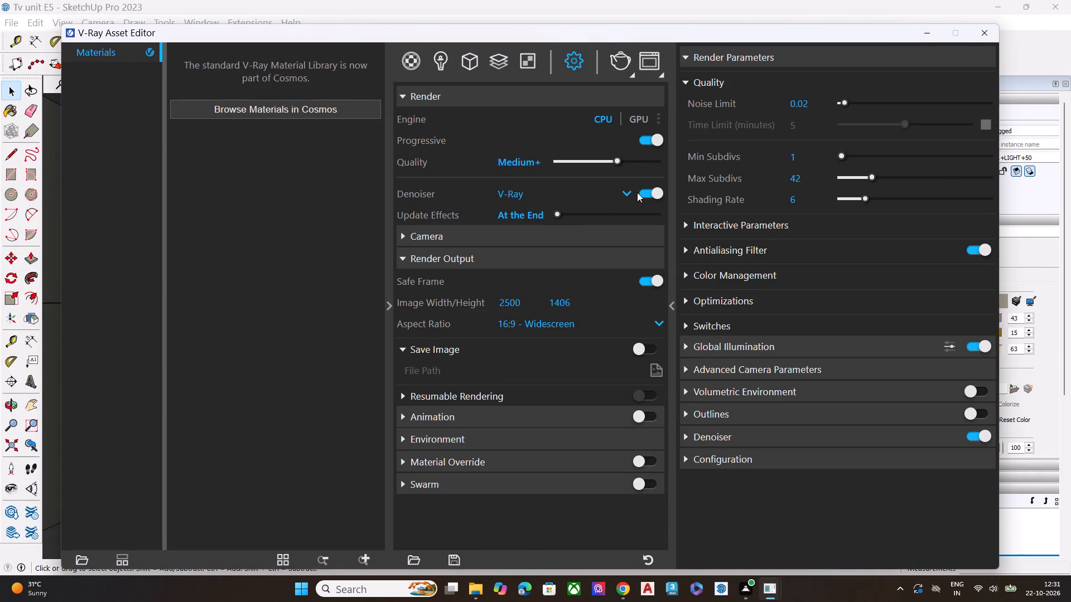
left_click(629, 195)
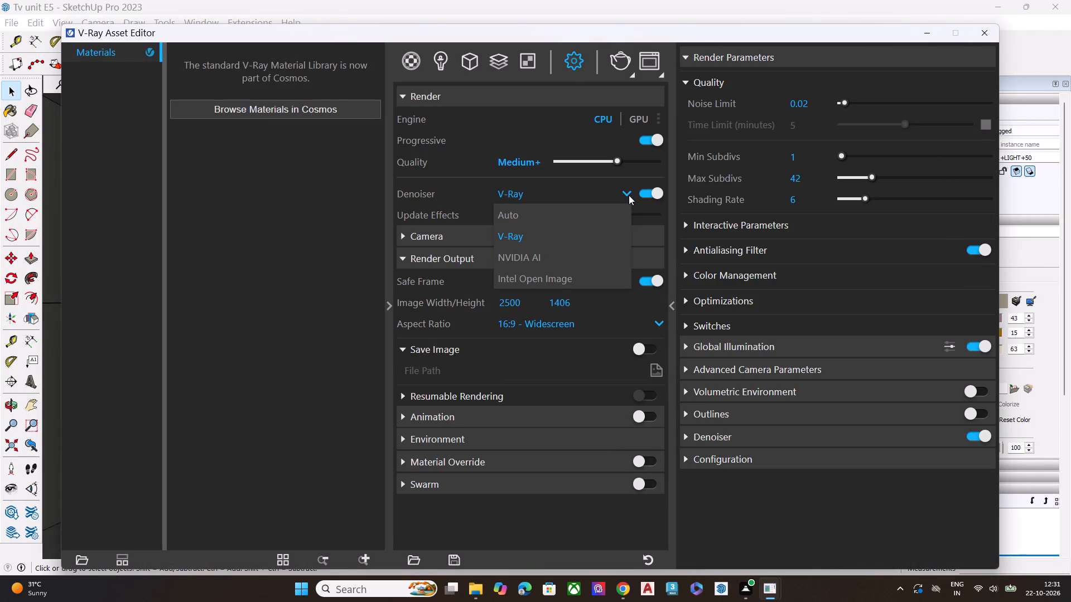
left_click(591, 258)
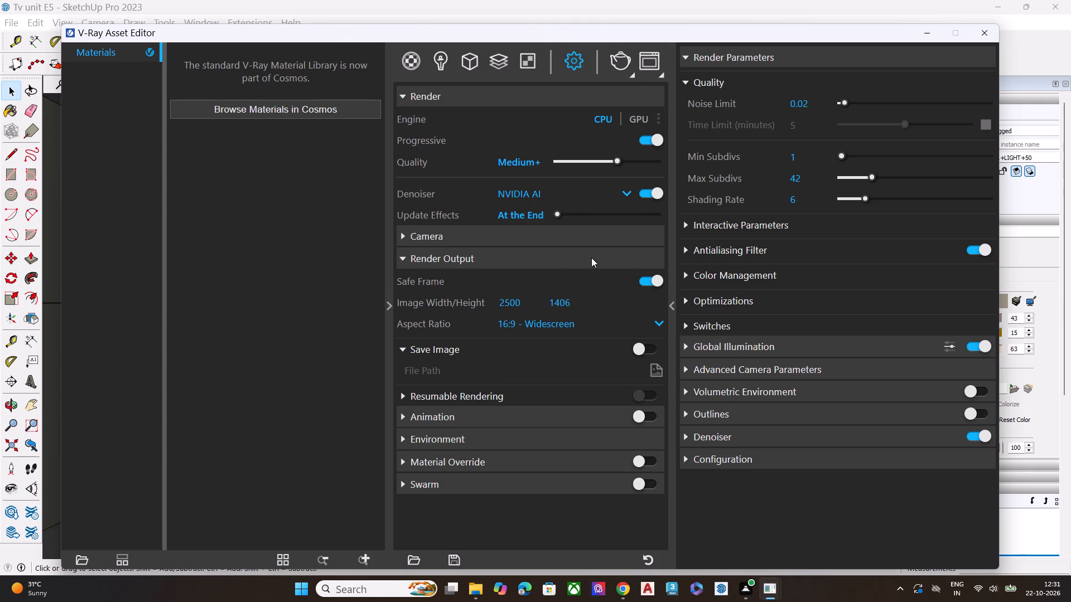
left_click(626, 56)
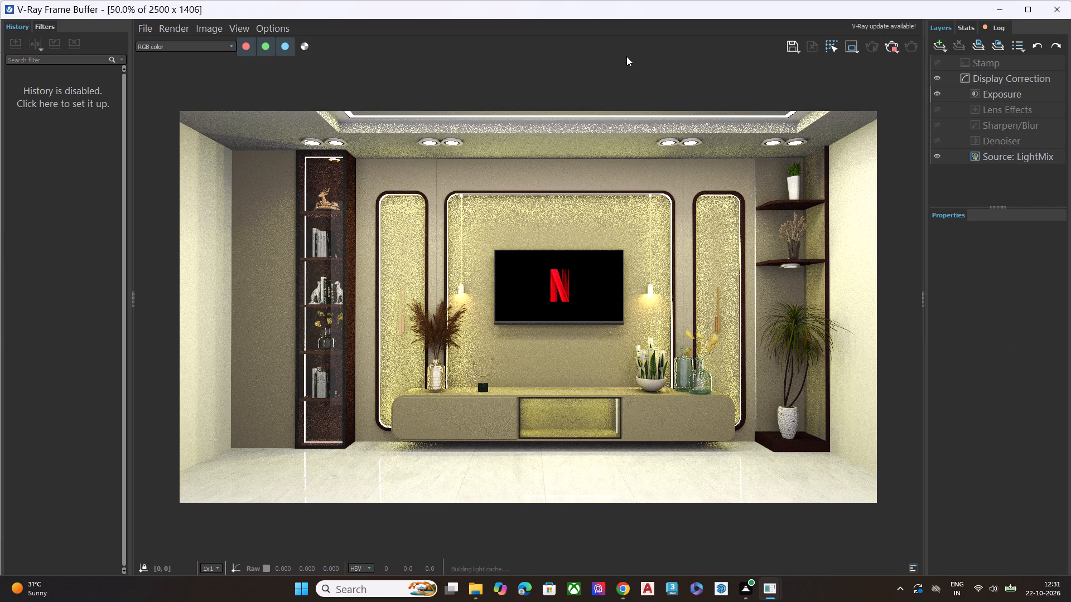
Set the Exposure correction layer's exposure to about -0.26.
left_click(983, 158)
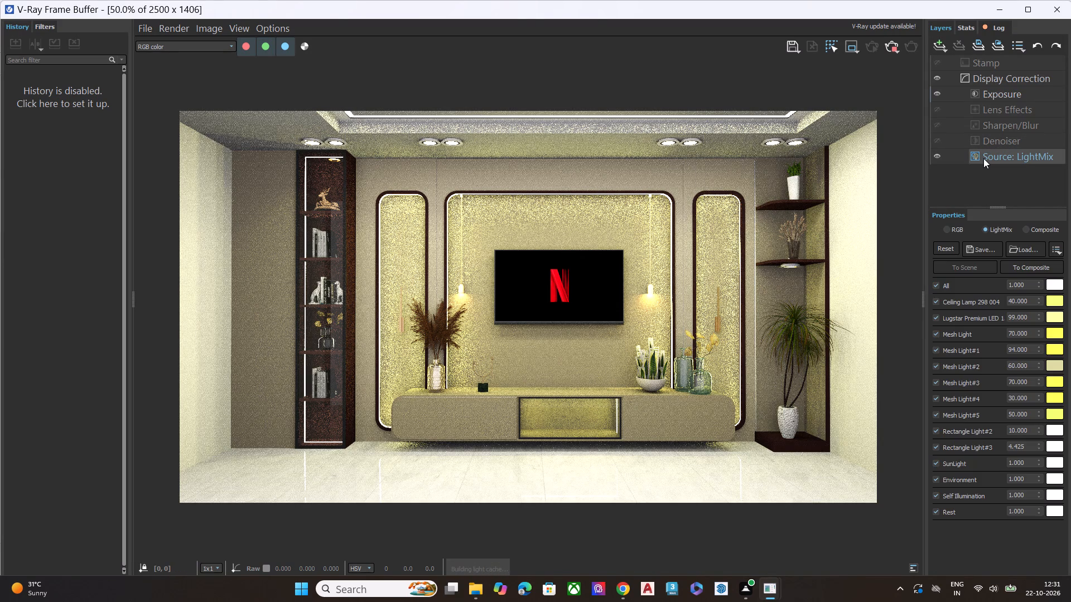
left_click(993, 90)
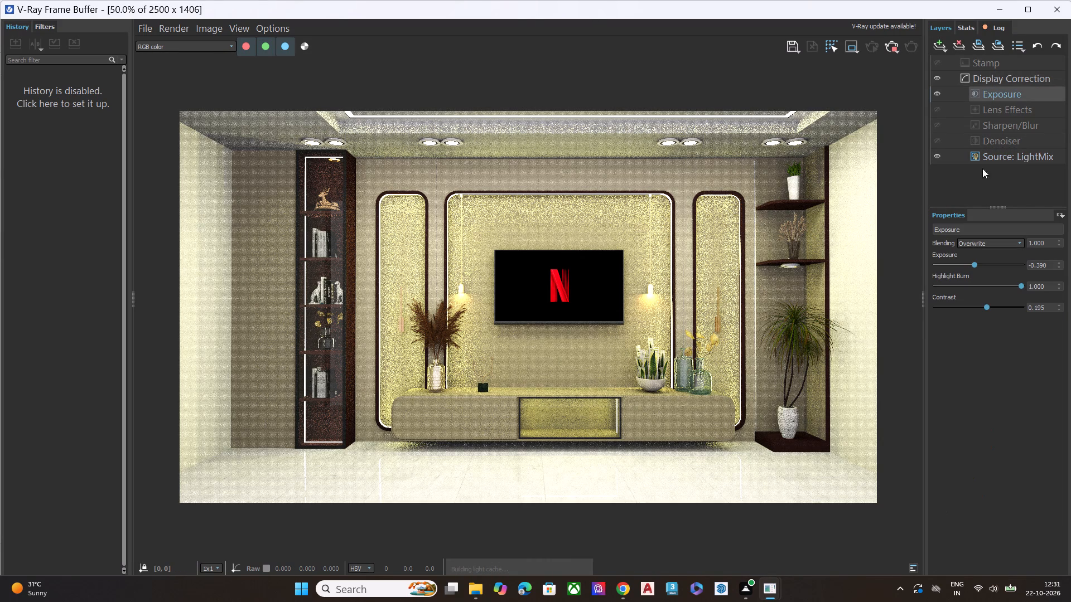
left_click_drag(974, 267, 974, 272)
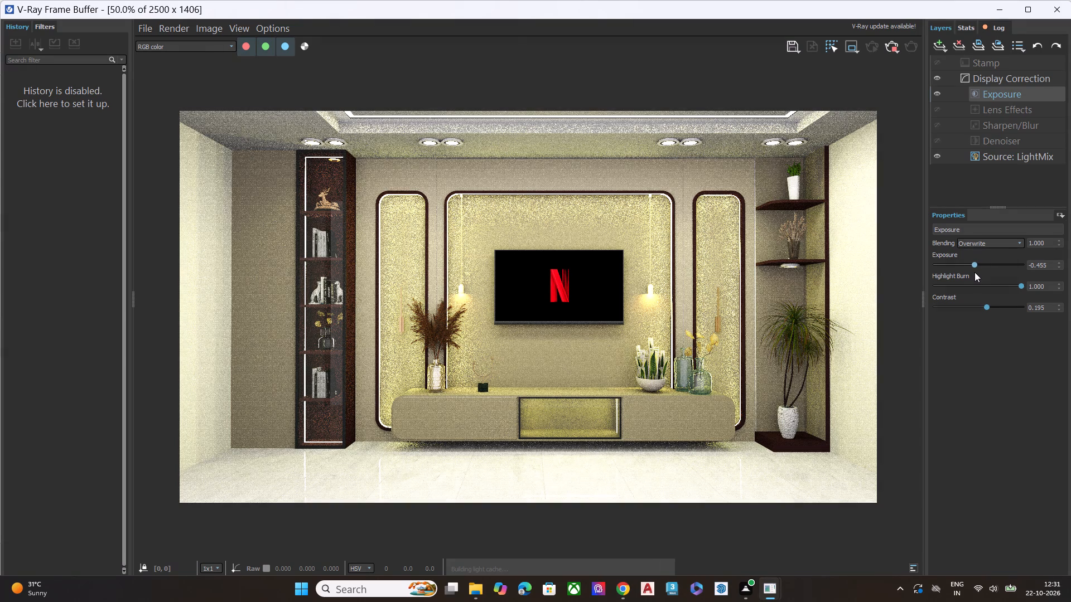
left_click_drag(974, 272, 976, 272)
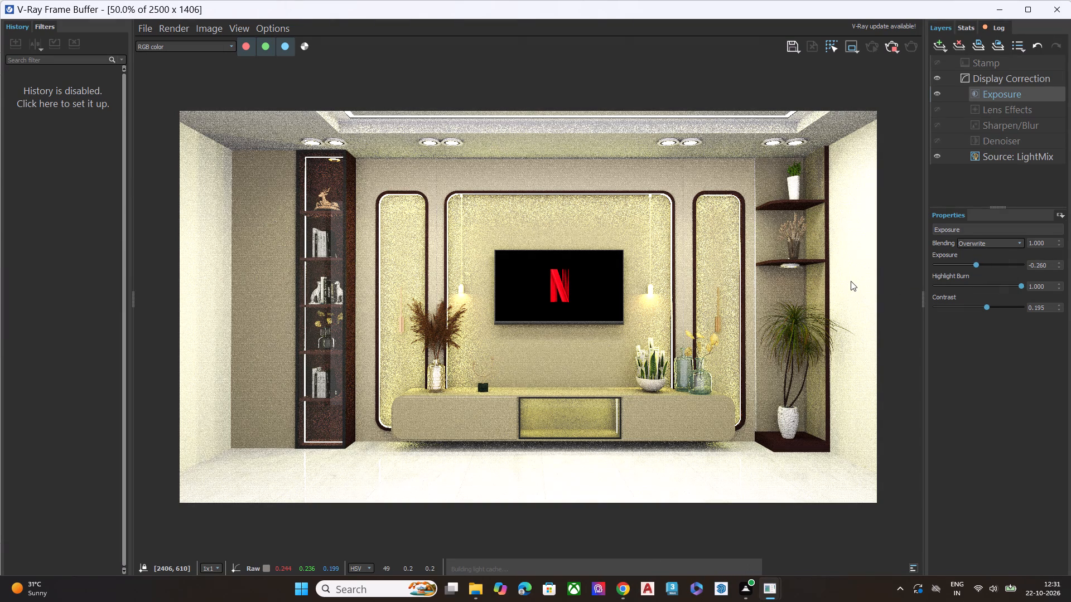
Stop the running render and return to the SketchUp model.
left_click(889, 44)
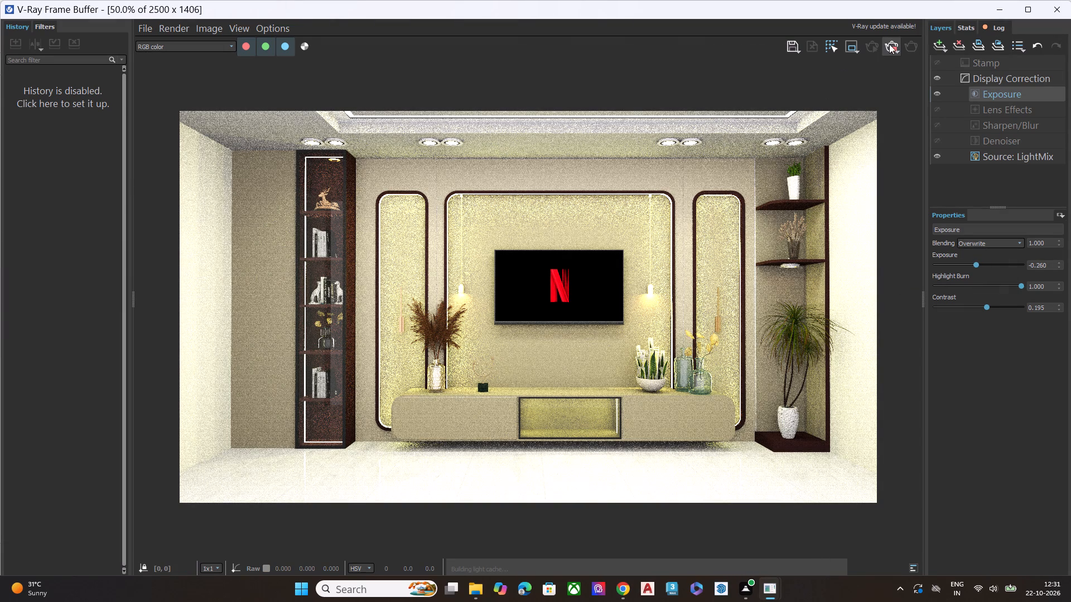
left_click(1050, 7)
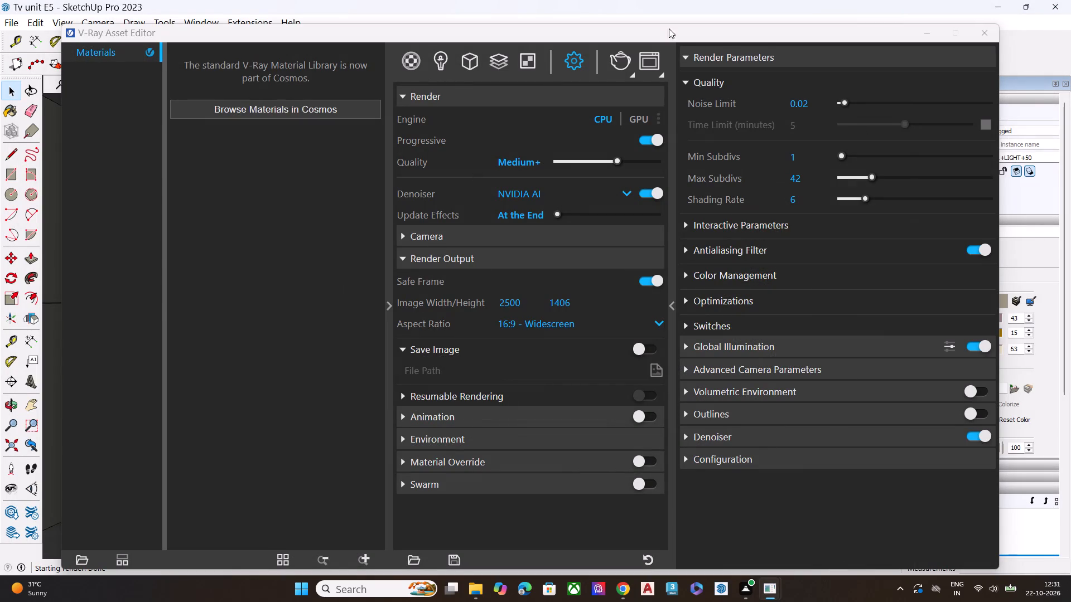
left_click(929, 33)
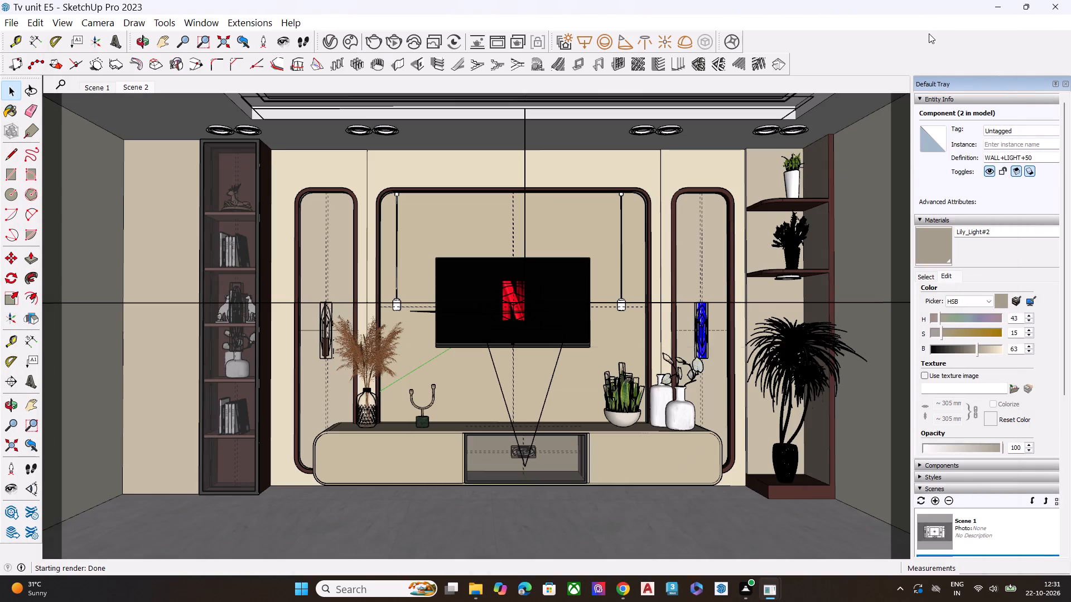
Recall Scene 2 and reframe its camera frontally on the TV wall, including the glass cabinet, corner shelves and ceiling edge.
left_click(101, 88)
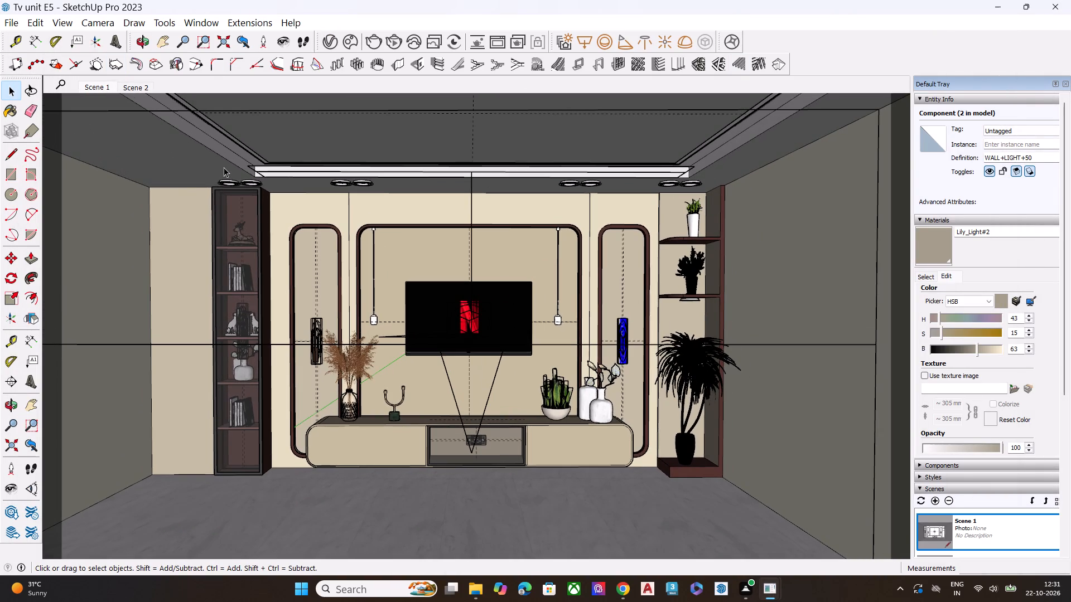
left_click(136, 87)
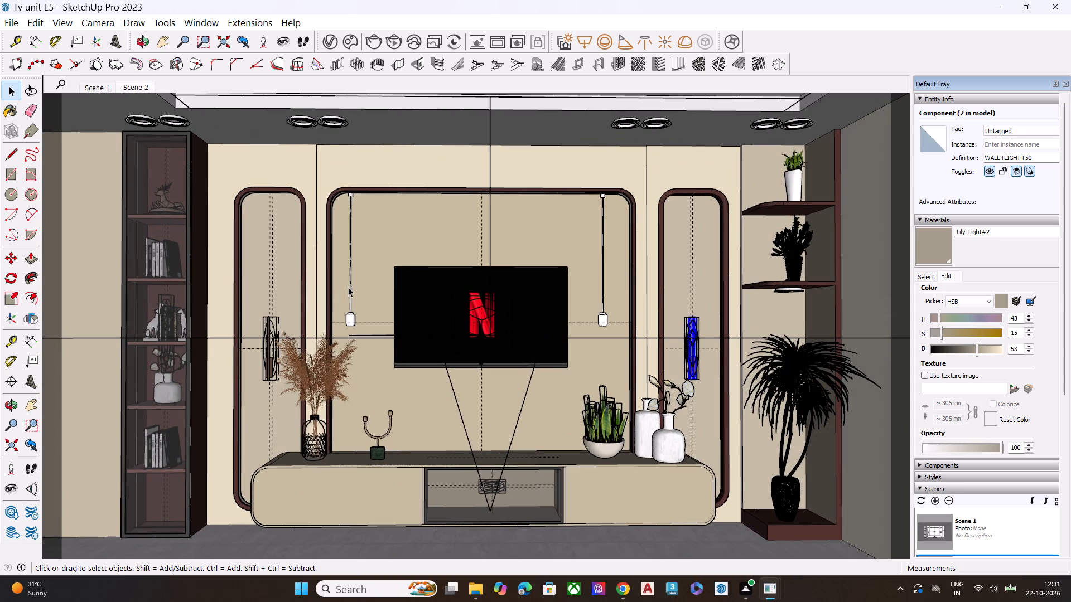
key("h")
left_click_drag(475, 327, 474, 327)
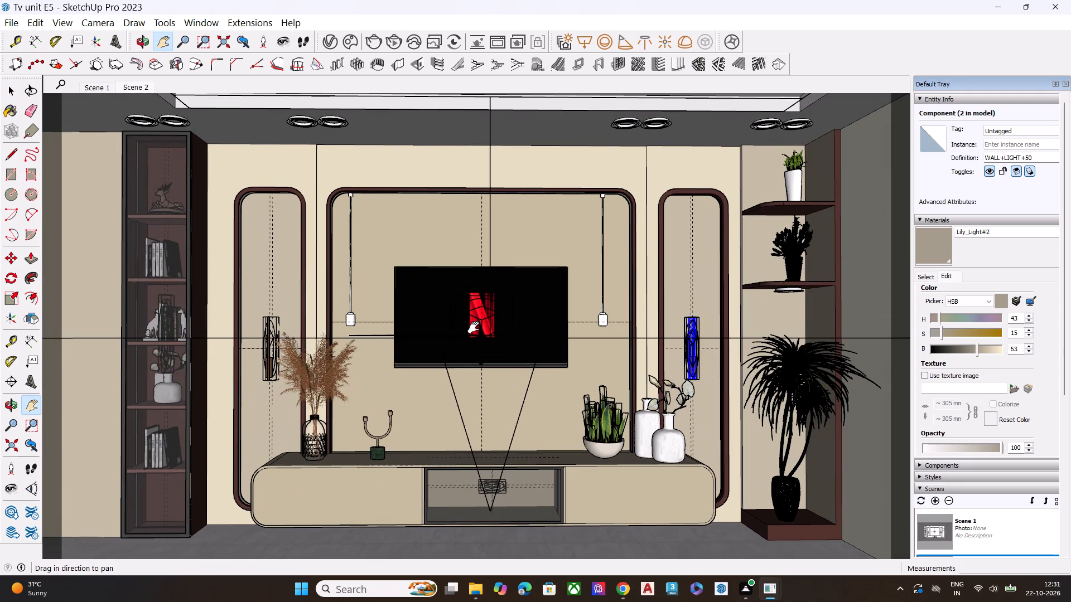
left_click_drag(474, 327, 472, 310)
middle_click_drag(472, 323, 456, 332)
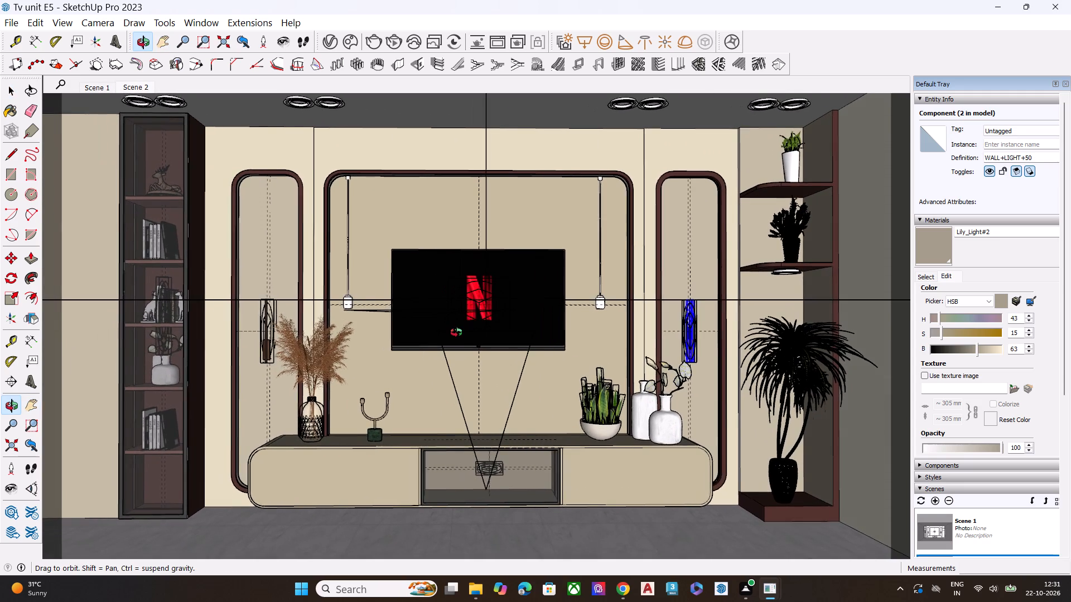
middle_click_drag(456, 332, 467, 329)
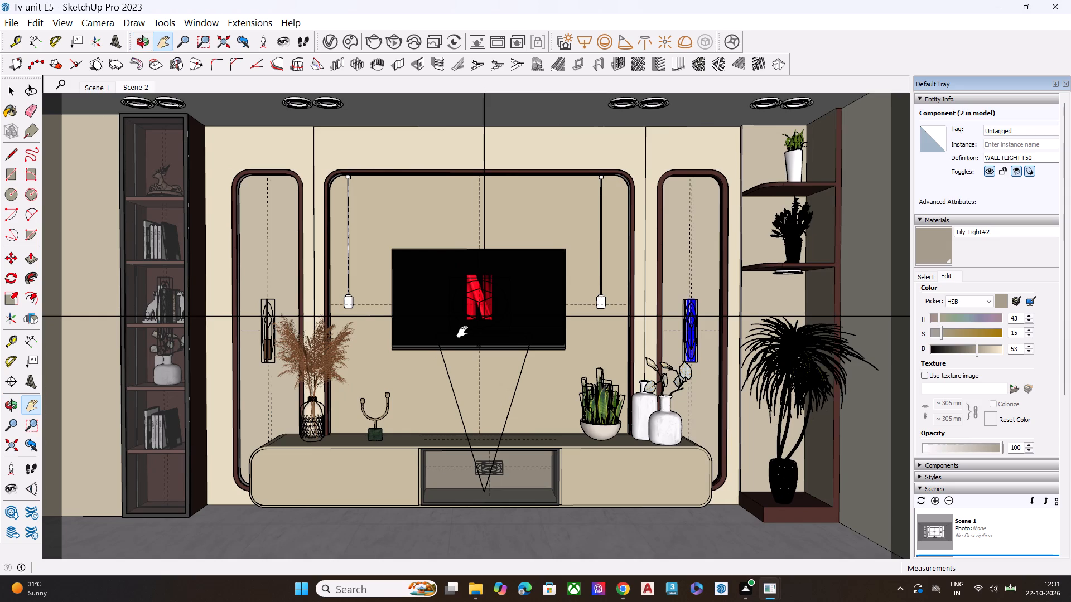
left_click_drag(462, 332, 459, 351)
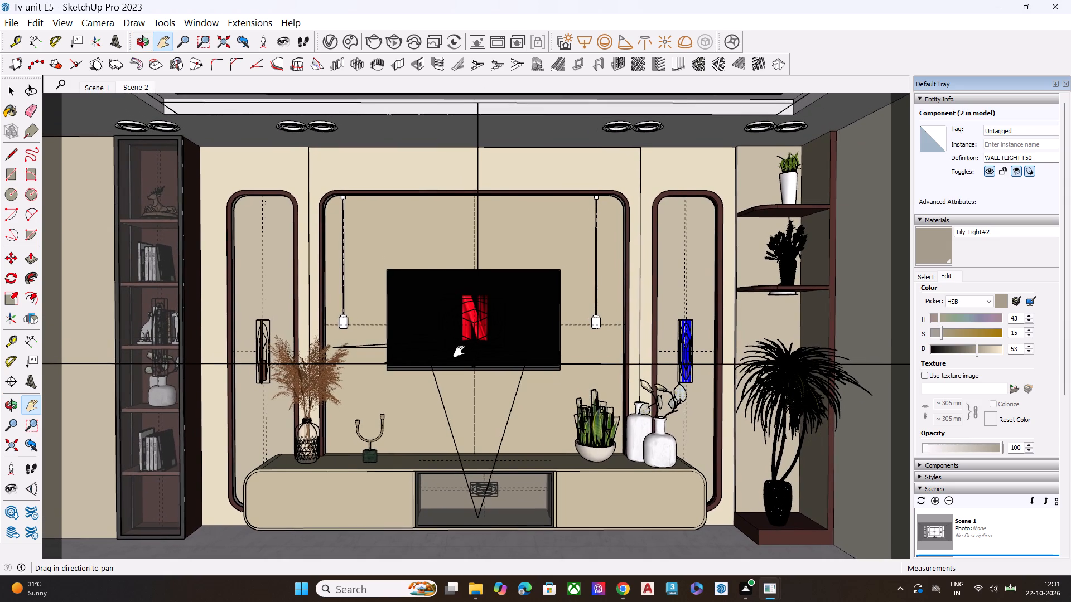
left_click_drag(459, 351, 456, 351)
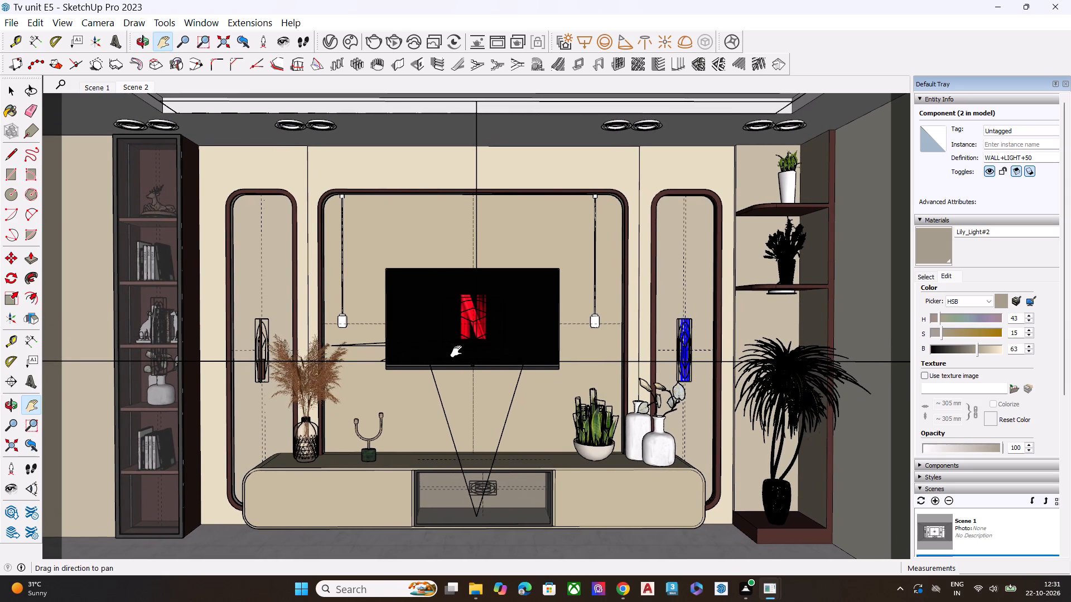
key("space")
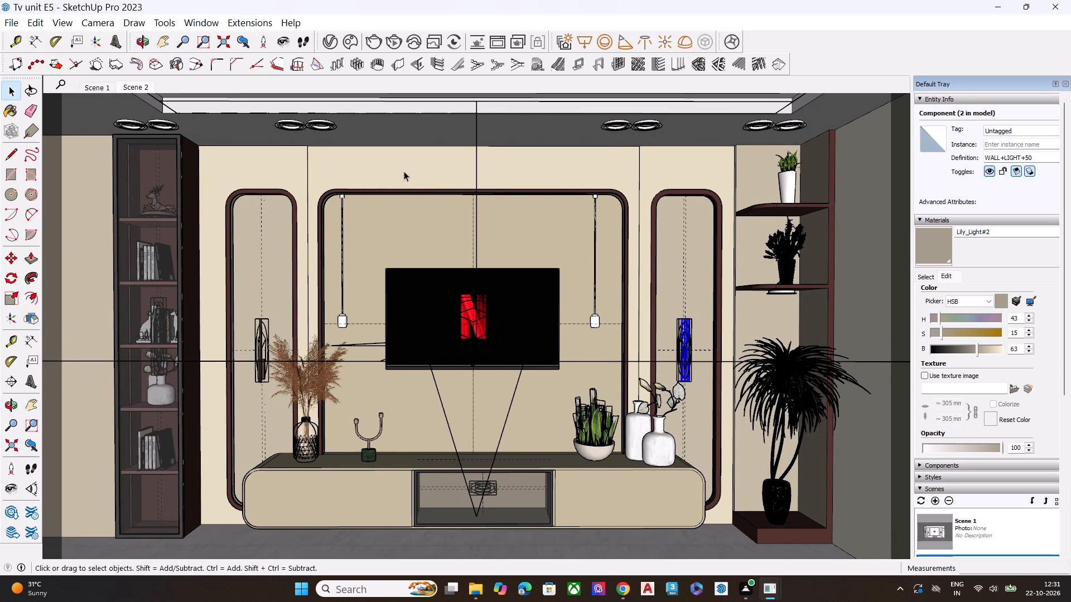
Start a new V-Ray render of the reframed view and check its early passes around the shelves and wall panels.
left_click(369, 37)
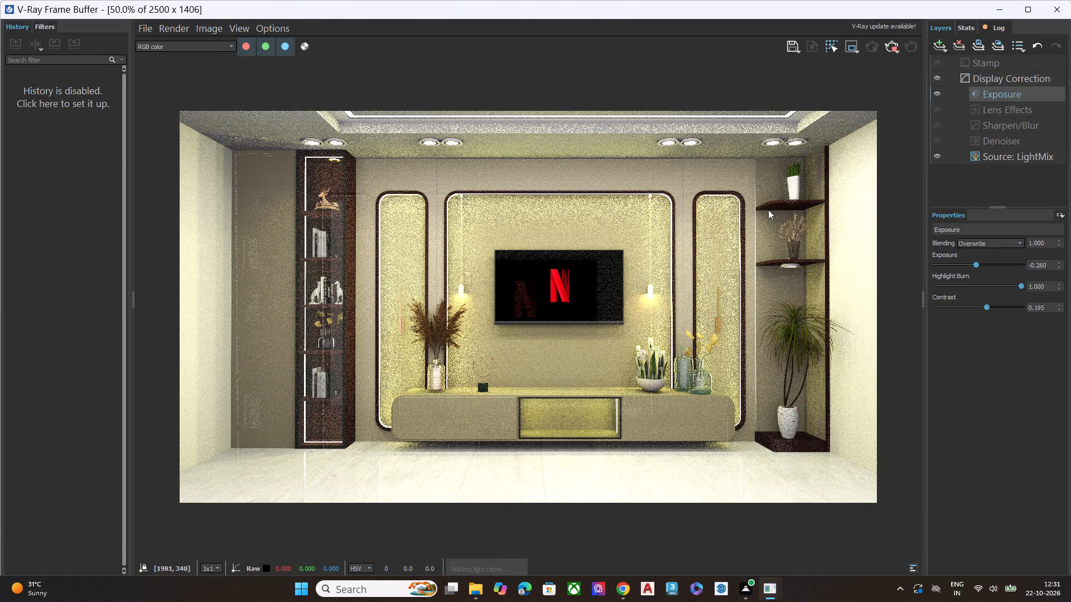
scroll(850, 224, "up", 2)
scroll(847, 230, "down", 1)
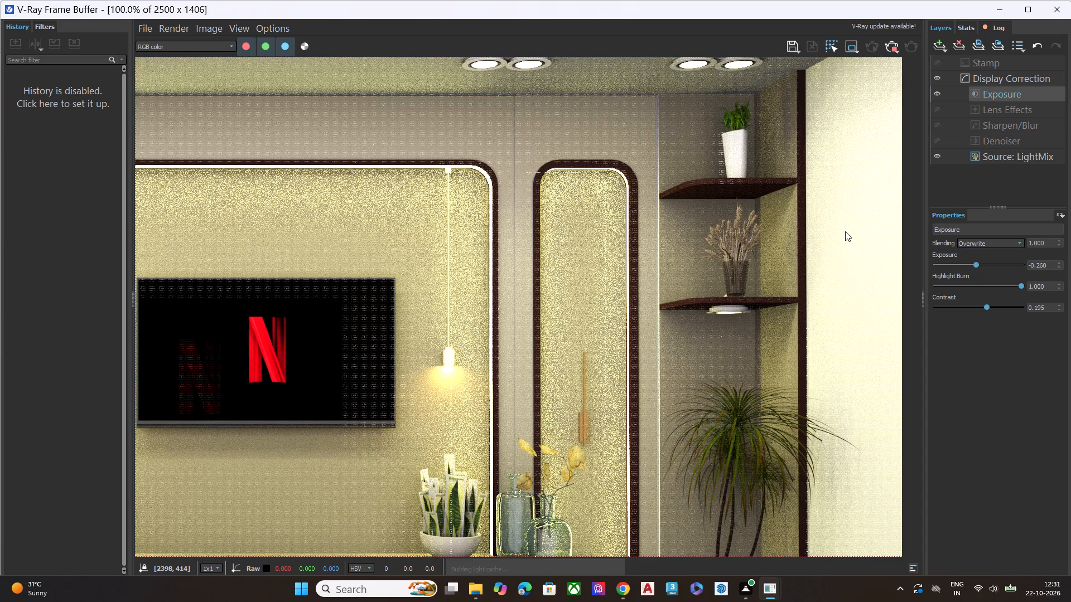
scroll(839, 235, "down", 1)
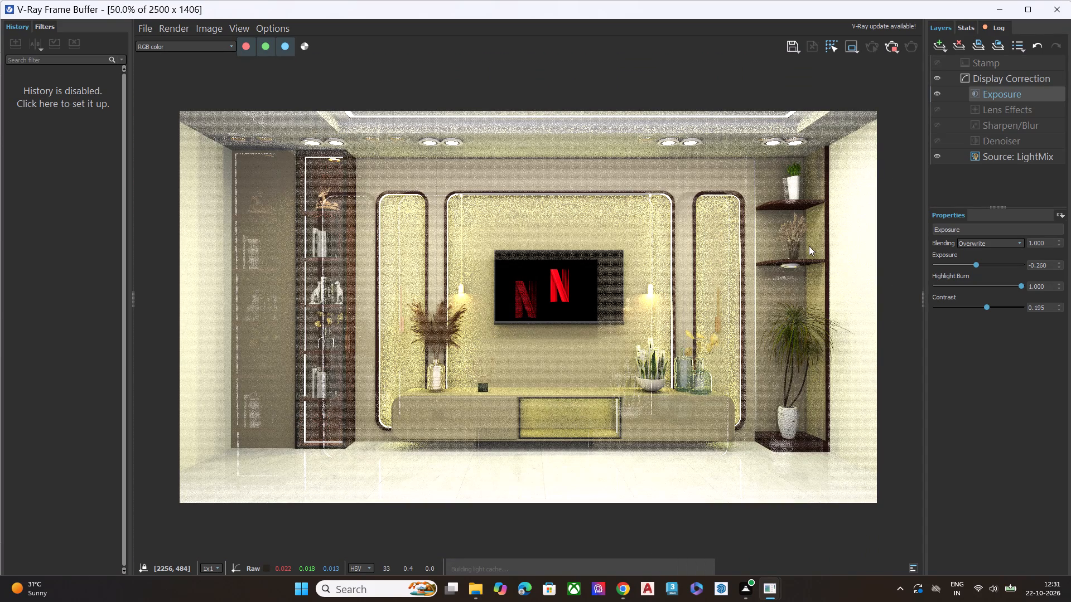
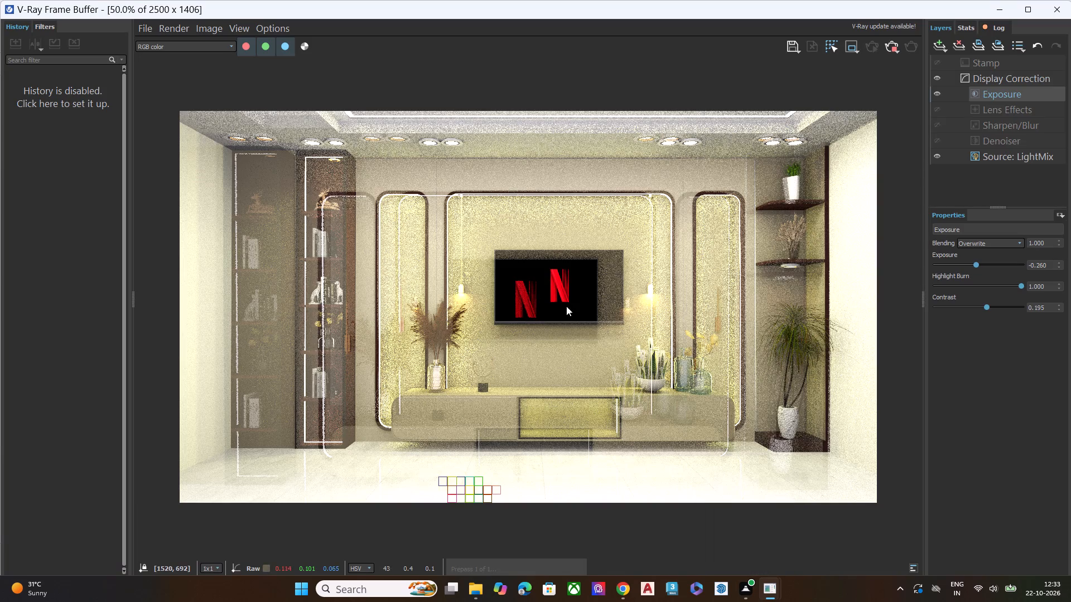
Inspect the TV screen in the running render up close, stop the render and return to the SketchUp model.
scroll(537, 301, "down", 1)
scroll(536, 301, "up", 4)
scroll(557, 292, "down", 1)
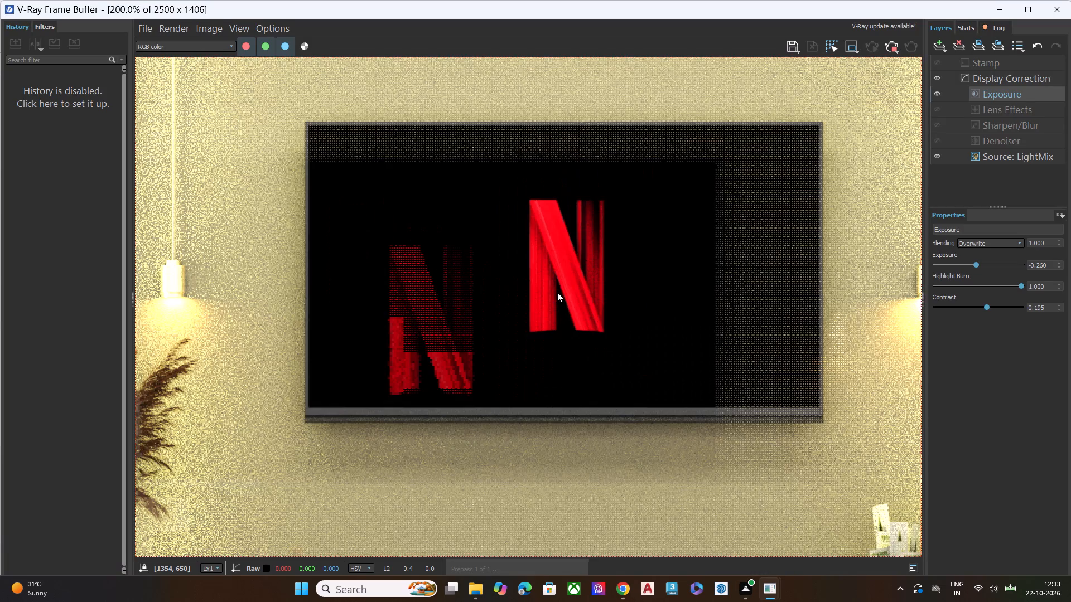
scroll(557, 292, "down", 2)
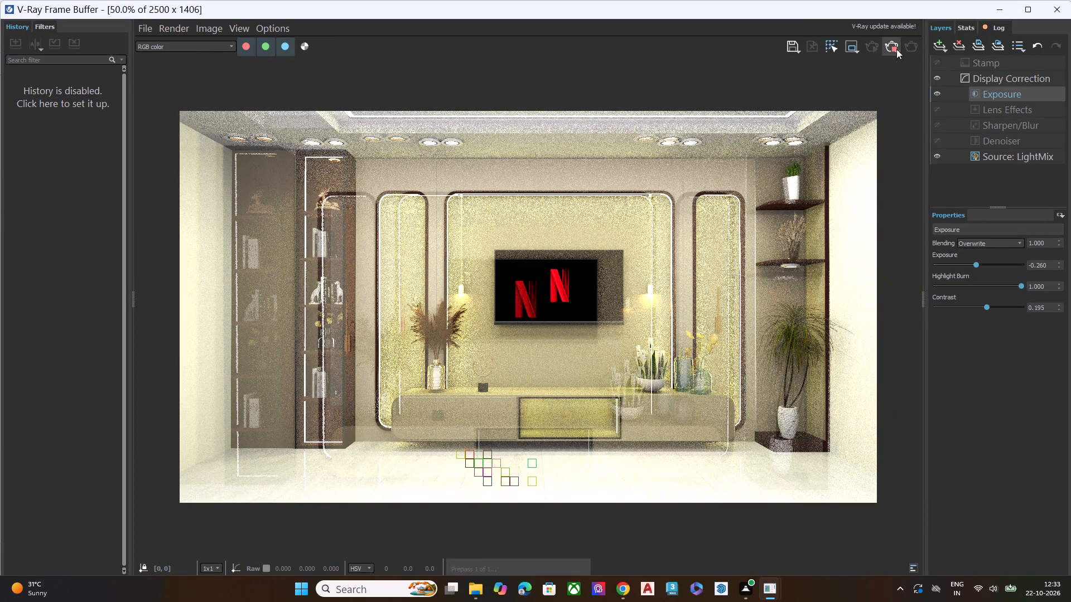
left_click(890, 48)
left_click(1057, 12)
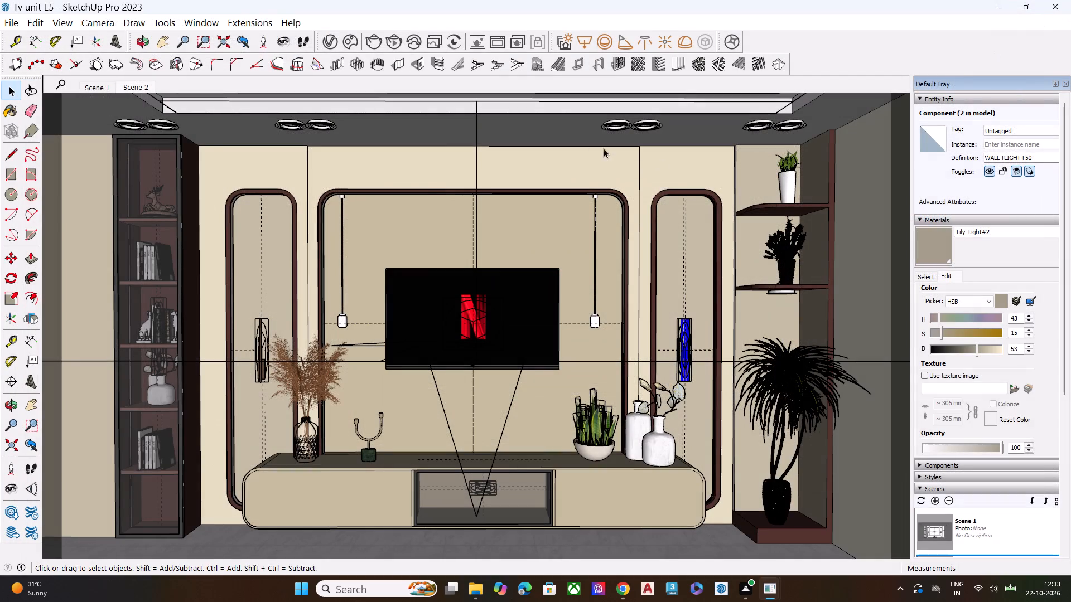
Start a fresh V-Ray render of the frontal TV wall view.
left_click(373, 43)
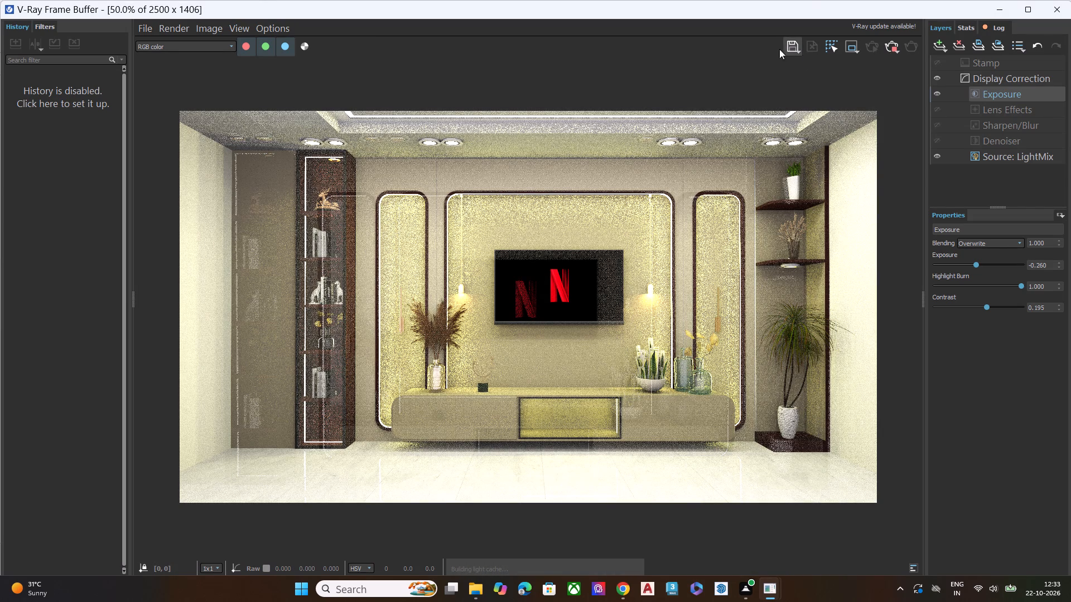
left_click(224, 45)
left_click(224, 44)
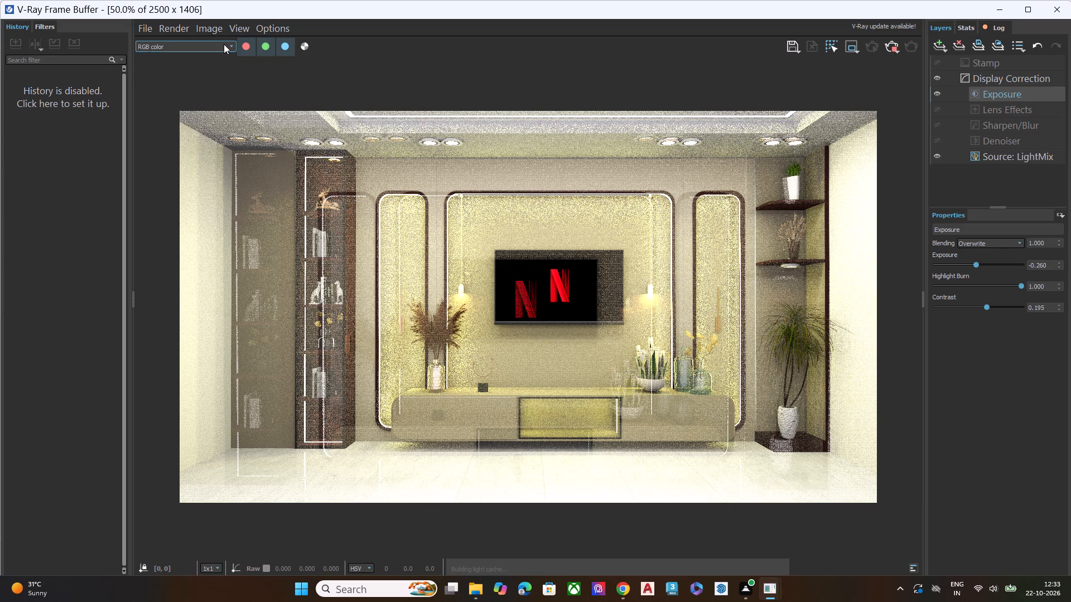
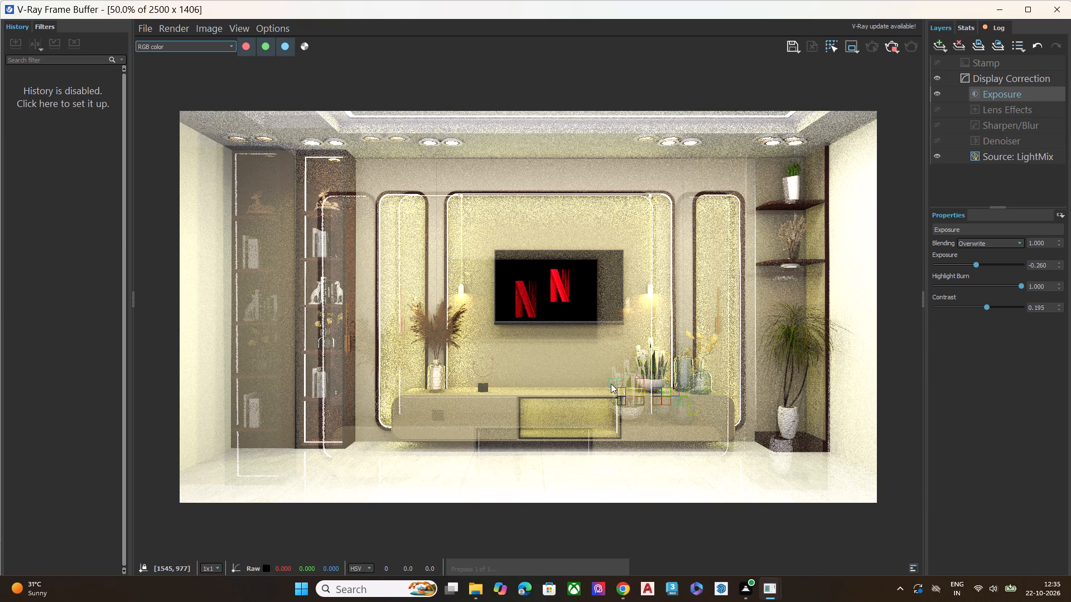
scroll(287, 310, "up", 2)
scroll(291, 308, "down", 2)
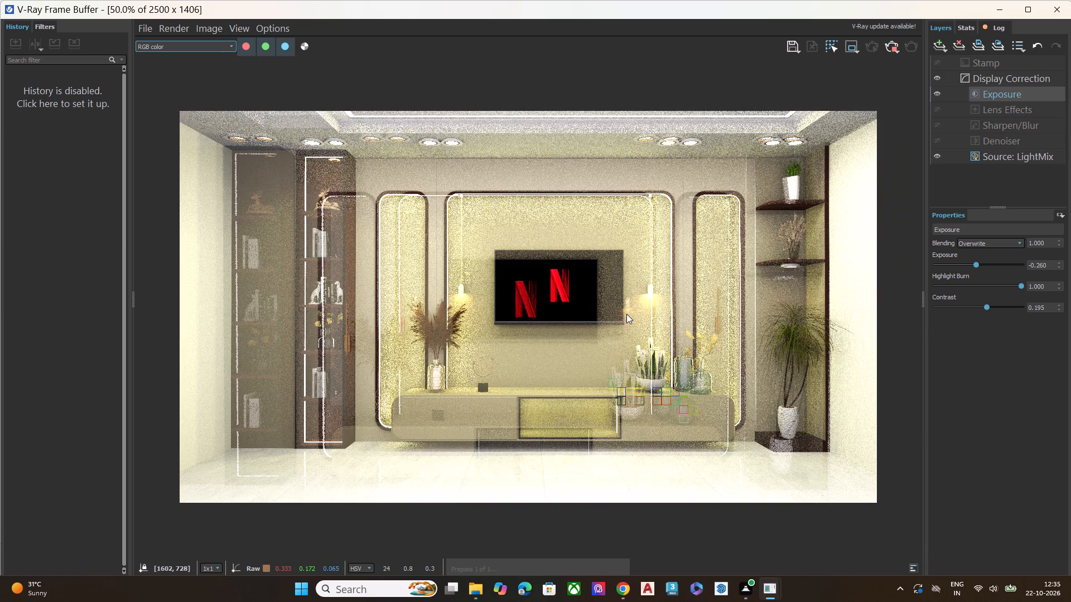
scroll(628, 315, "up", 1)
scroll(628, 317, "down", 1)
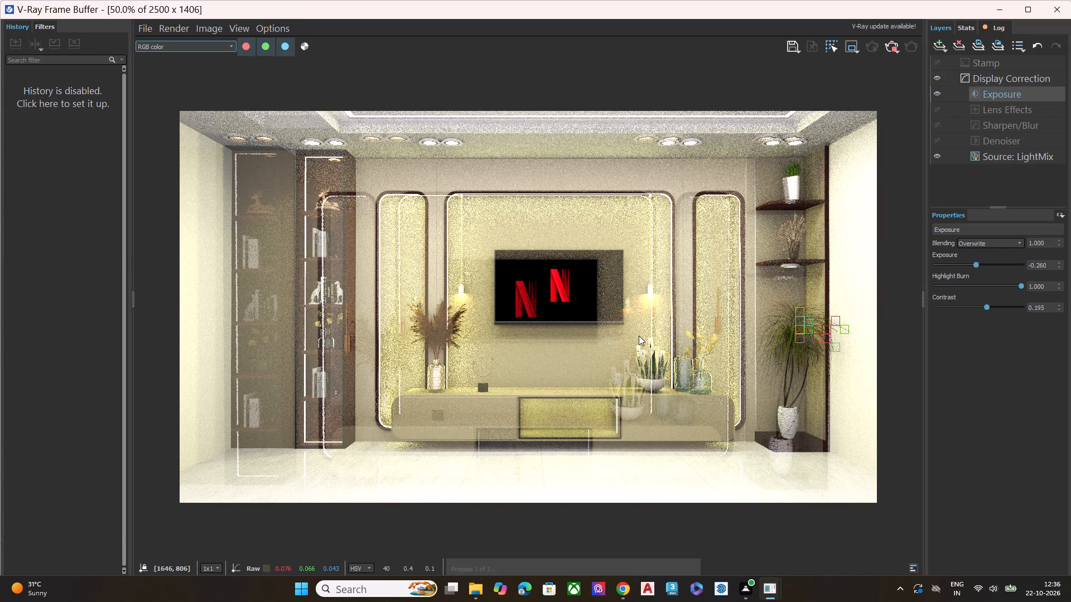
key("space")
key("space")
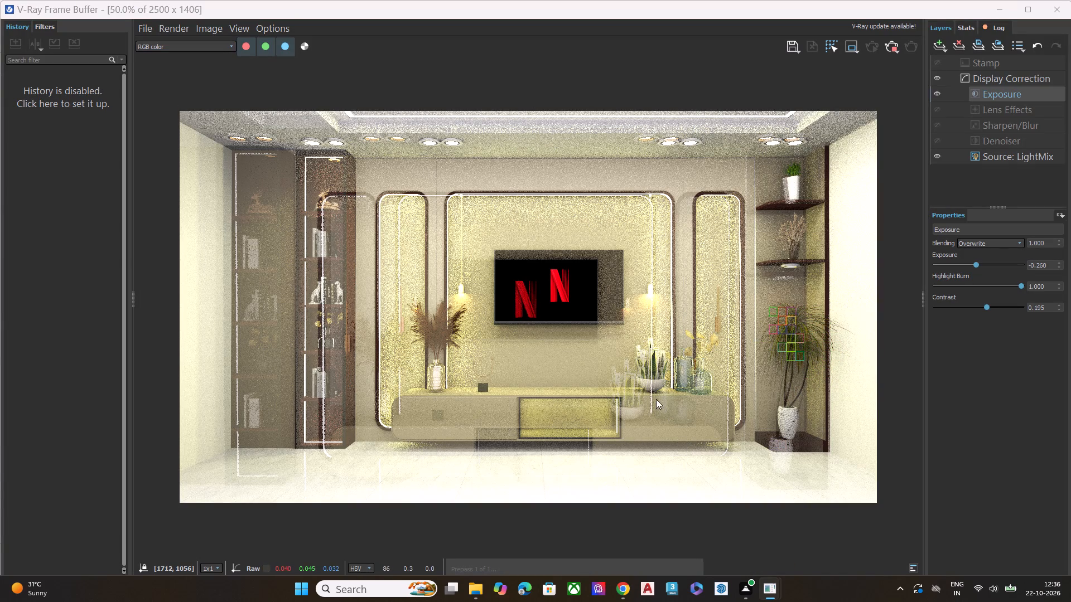
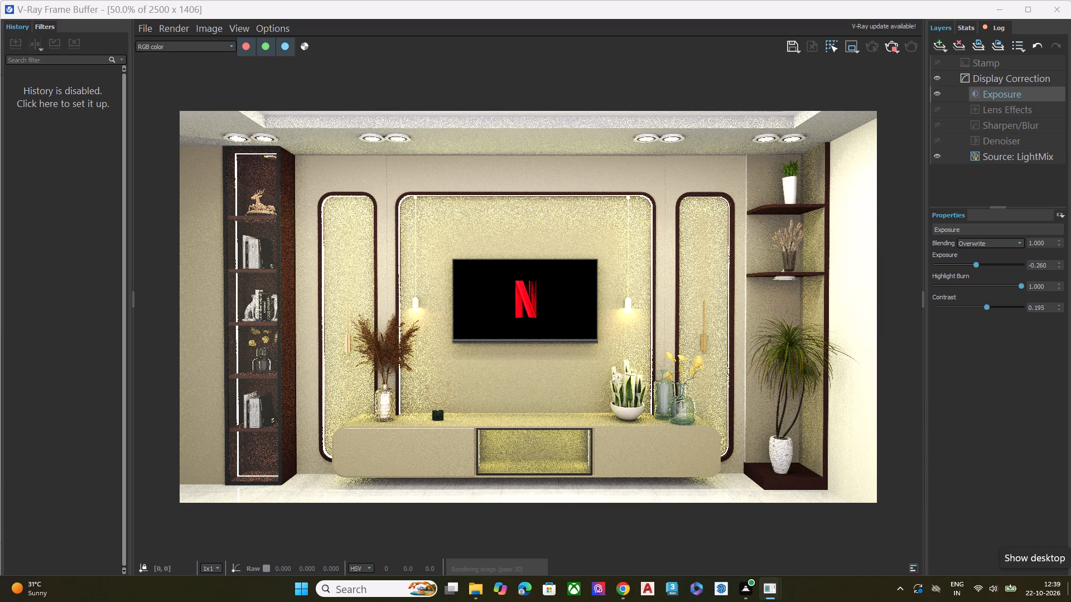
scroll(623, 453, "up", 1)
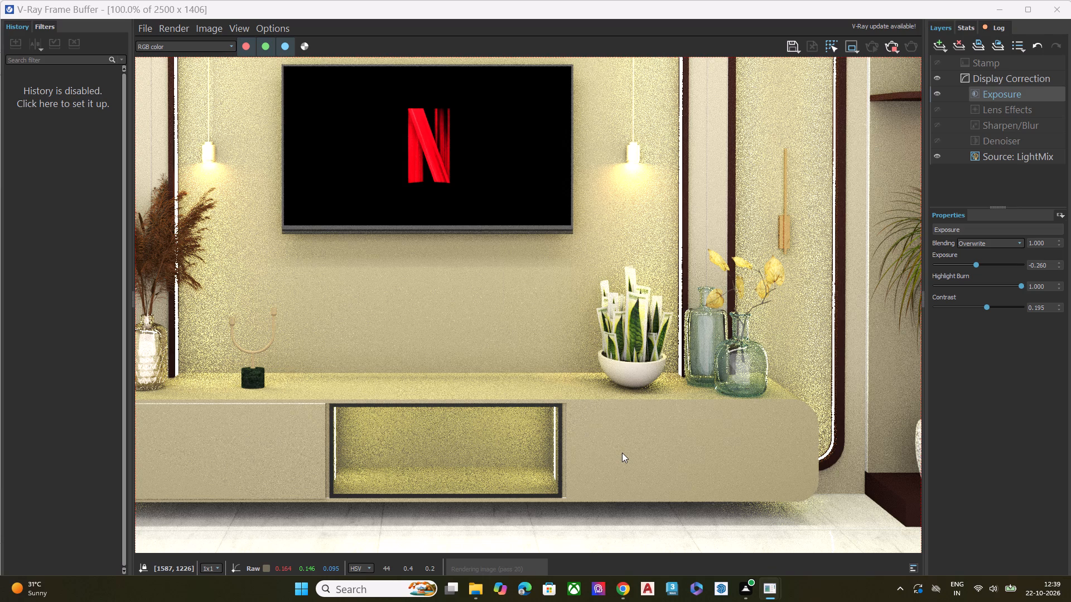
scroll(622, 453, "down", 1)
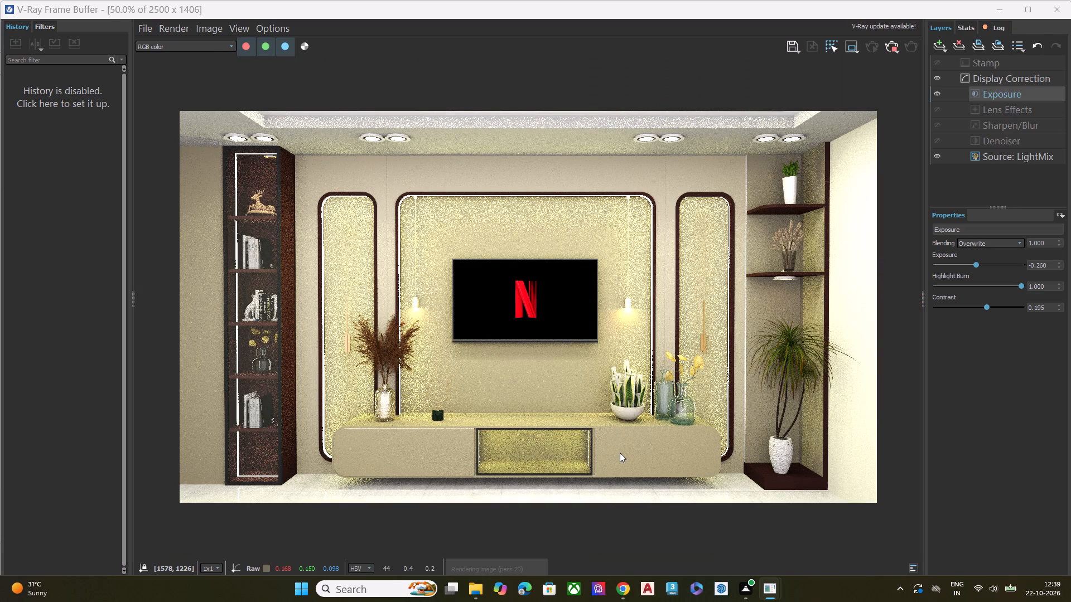
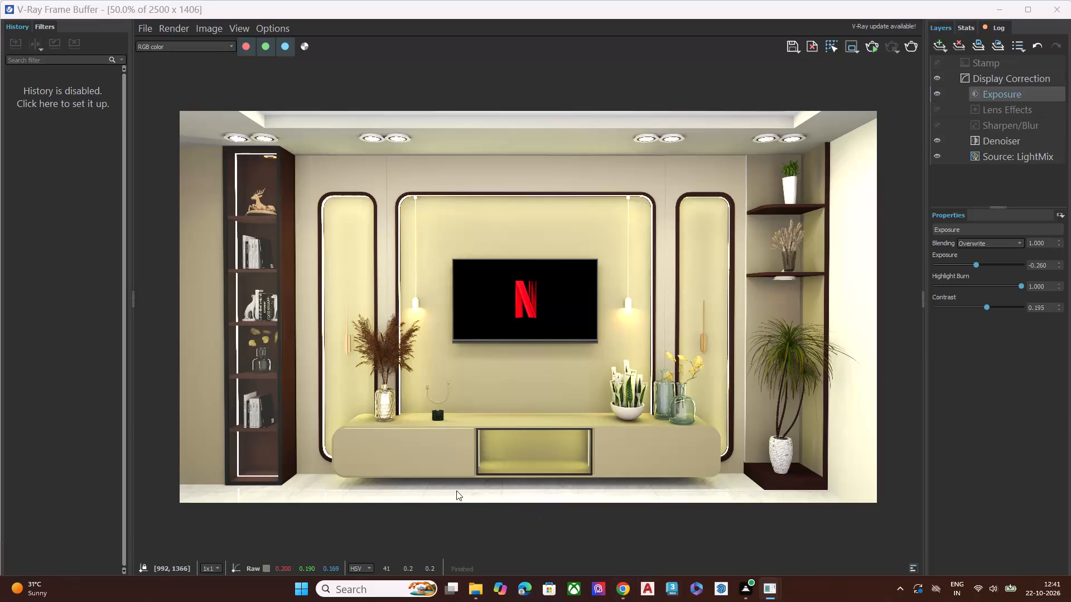
Examine the rendered image up close around the TV console, the arched wall panels and their LED edges.
scroll(455, 489, "up", 1)
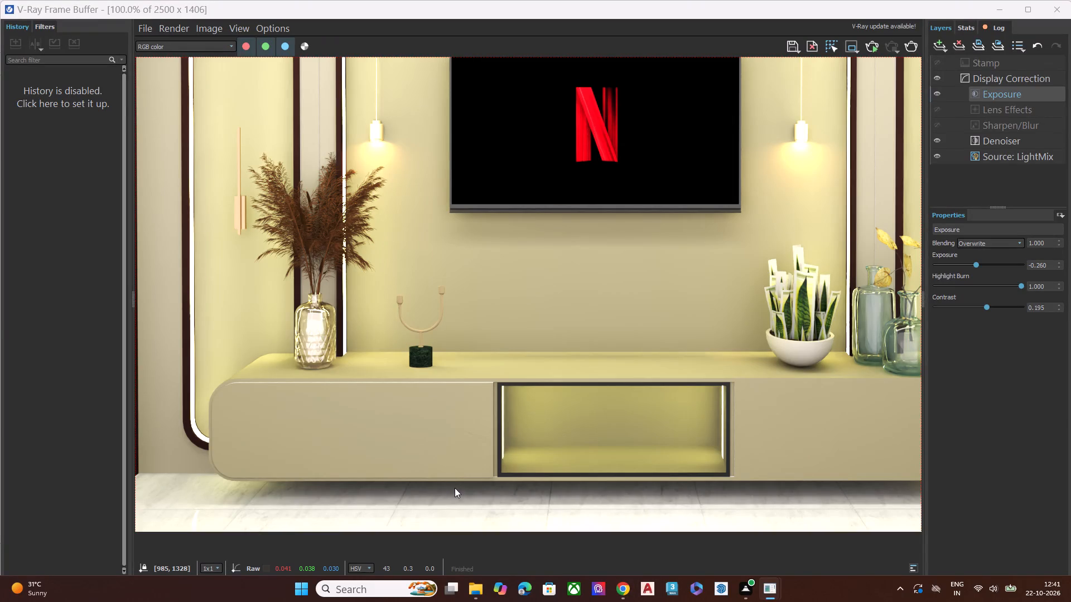
scroll(508, 482, "down", 1)
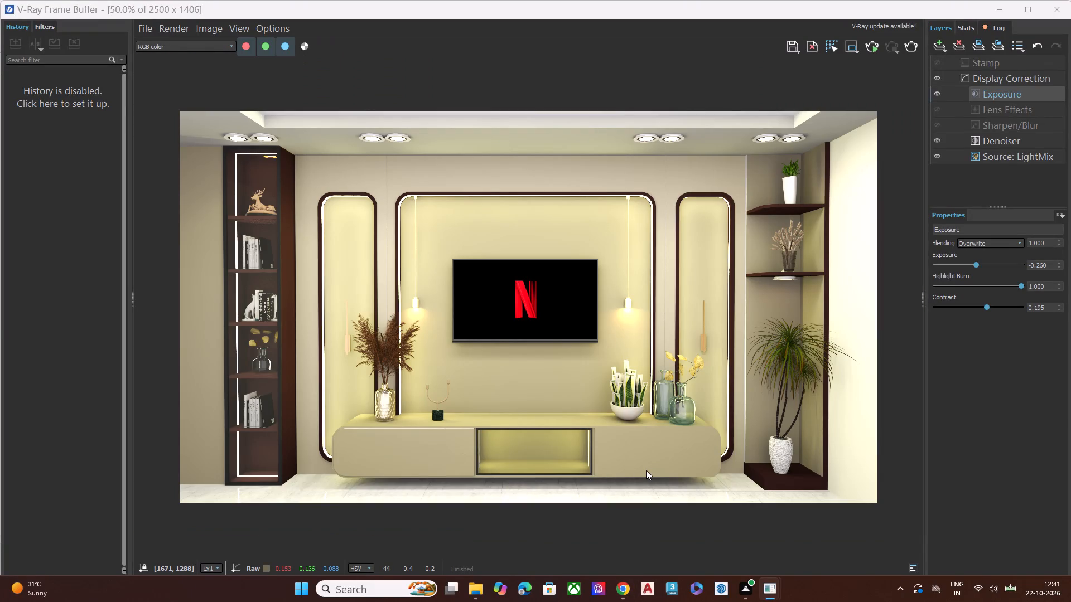
scroll(726, 312, "up", 3)
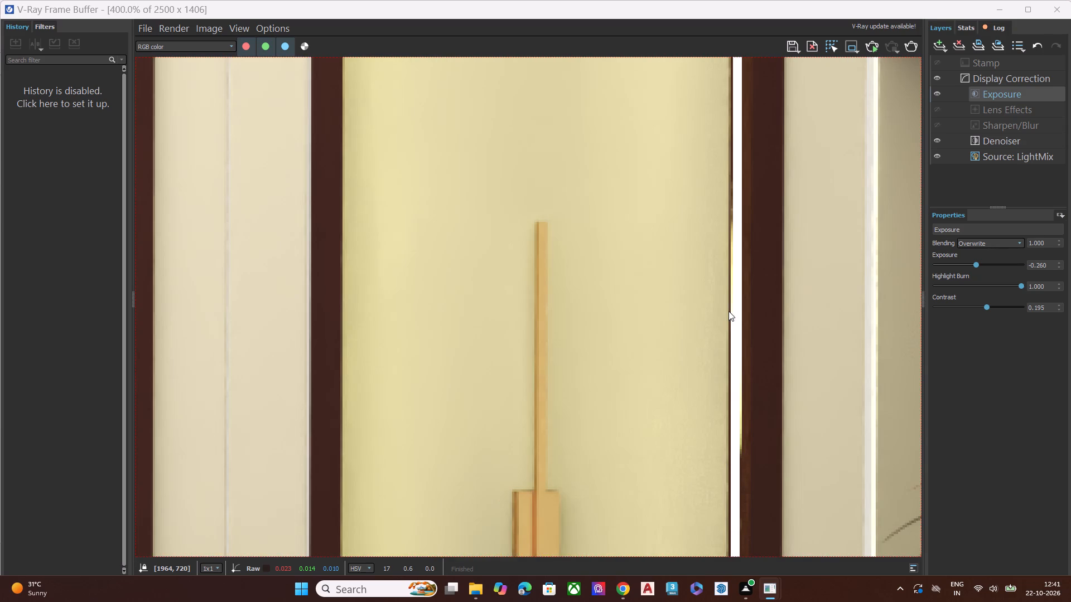
scroll(722, 325, "down", 2)
scroll(626, 90, "up", 4)
scroll(624, 106, "down", 2)
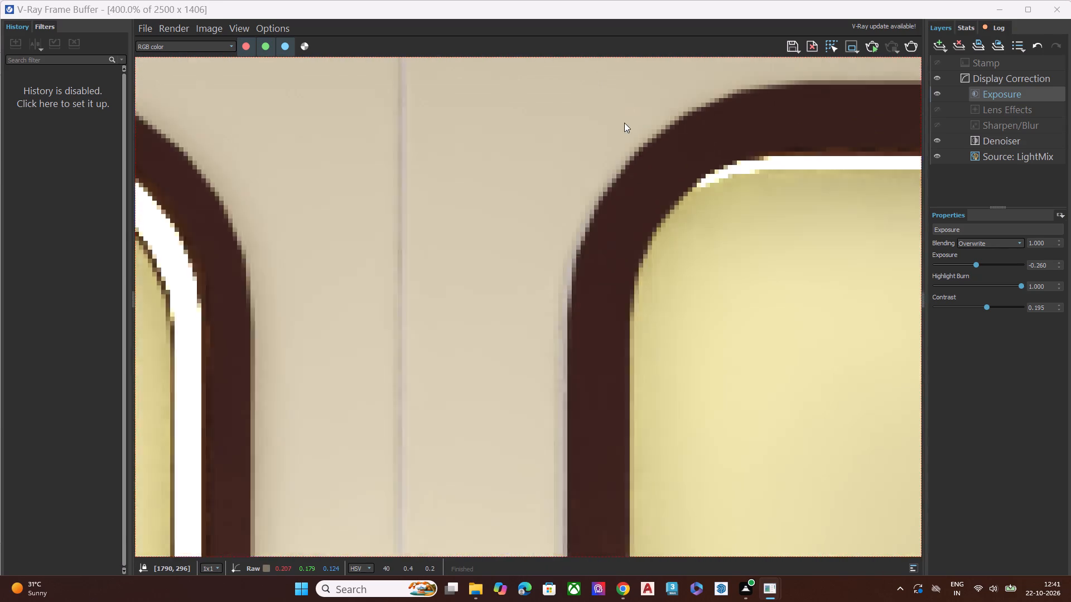
scroll(624, 123, "down", 1)
scroll(648, 185, "down", 2)
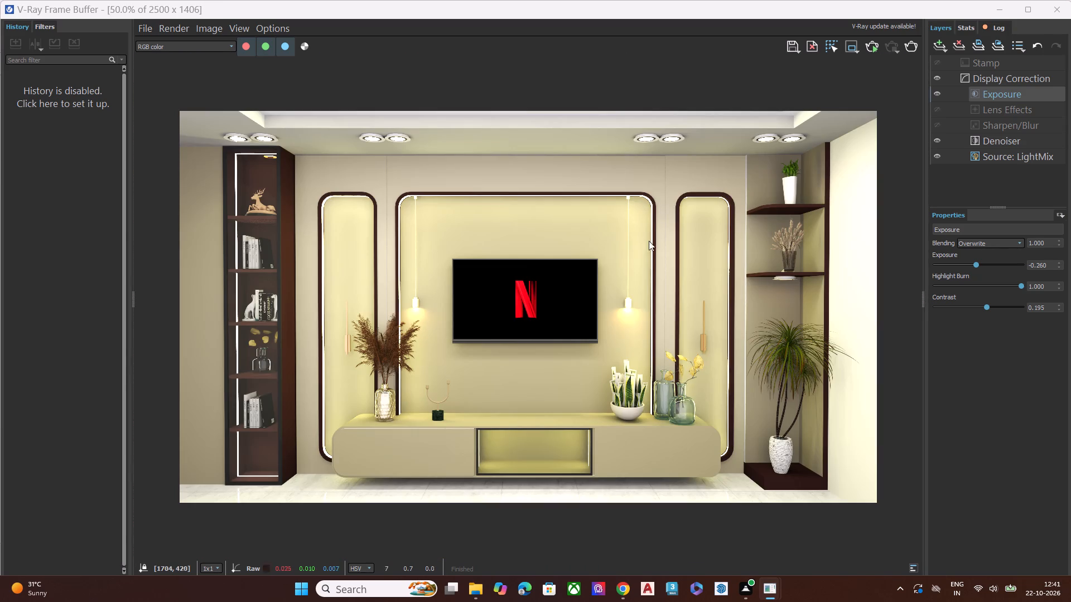
In the LightMix source, check Mesh Light#3's contribution and set its intensity to 90.
left_click(1006, 150)
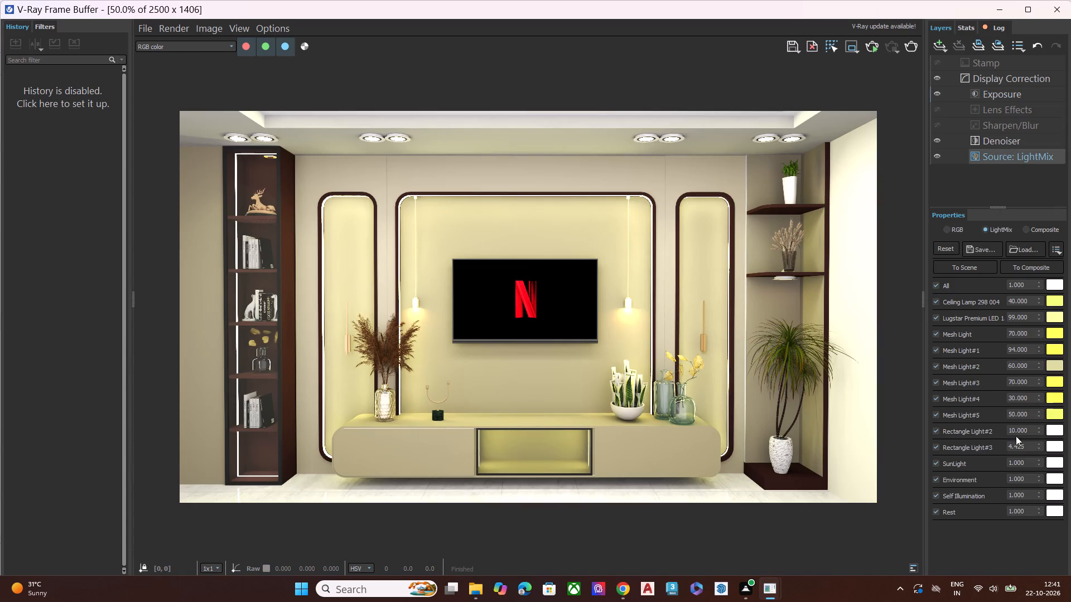
left_click(935, 385)
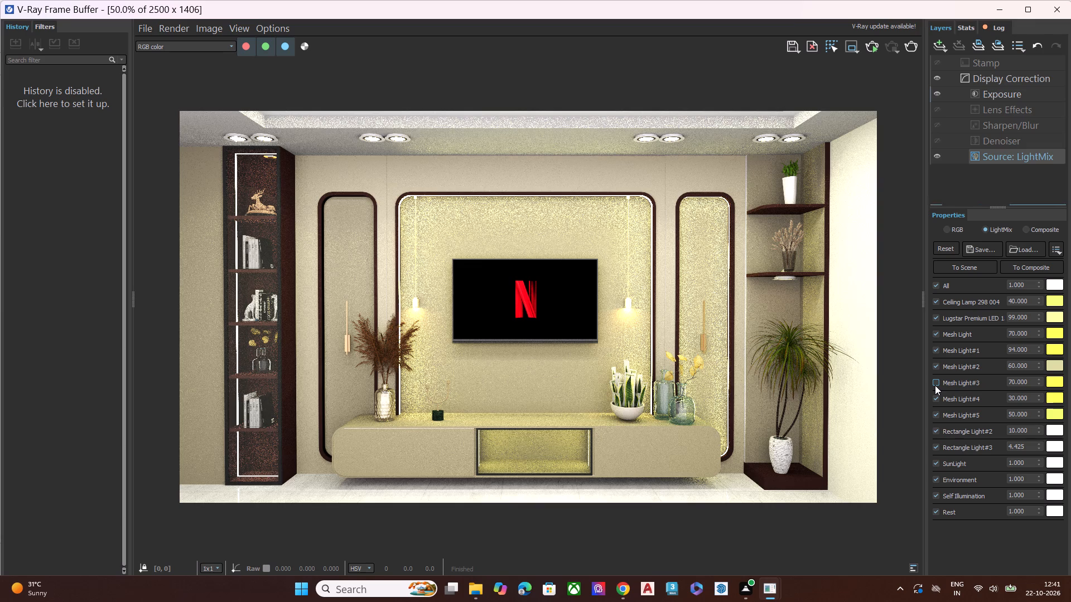
left_click(935, 385)
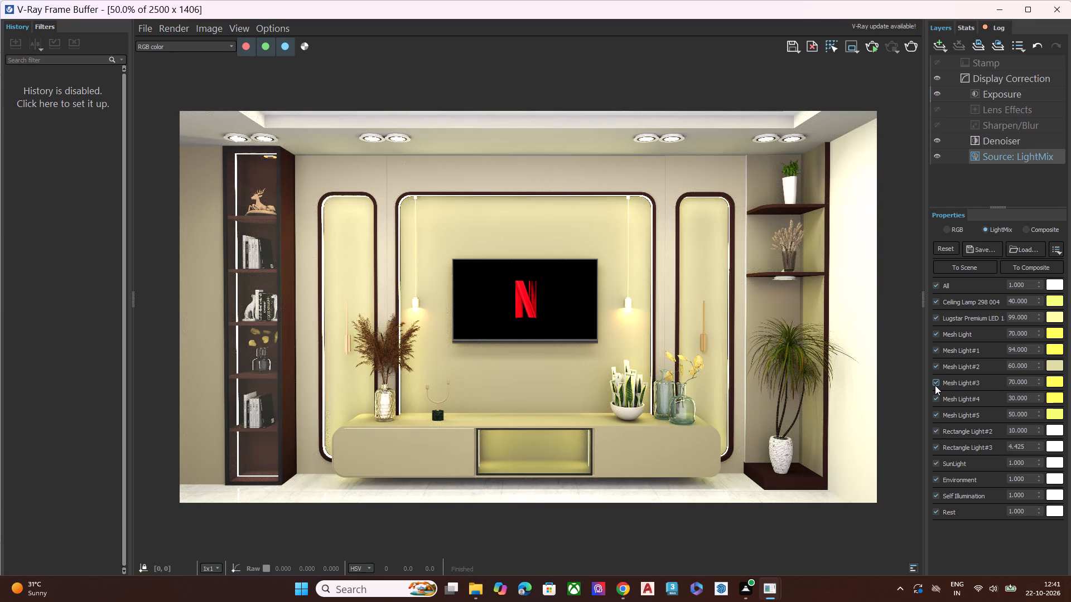
left_click_drag(1034, 383, 1001, 389)
key("BackSpace")
key("BackSpace")
key("BackSpace")
key("BackSpace")
key("BackSpace")
key("BackSpace")
key("BackSpace")
key("BackSpace")
key("BackSpace")
key("BackSpace")
key("BackSpace")
key("BackSpace")
key("8")
key("BackSpace")
type("90")
key("Return")
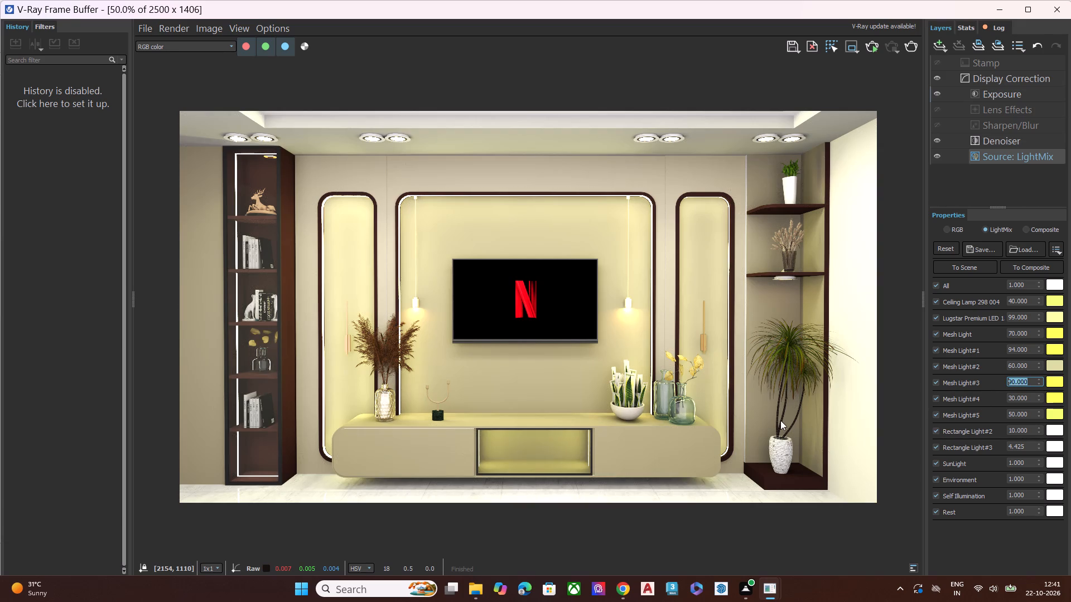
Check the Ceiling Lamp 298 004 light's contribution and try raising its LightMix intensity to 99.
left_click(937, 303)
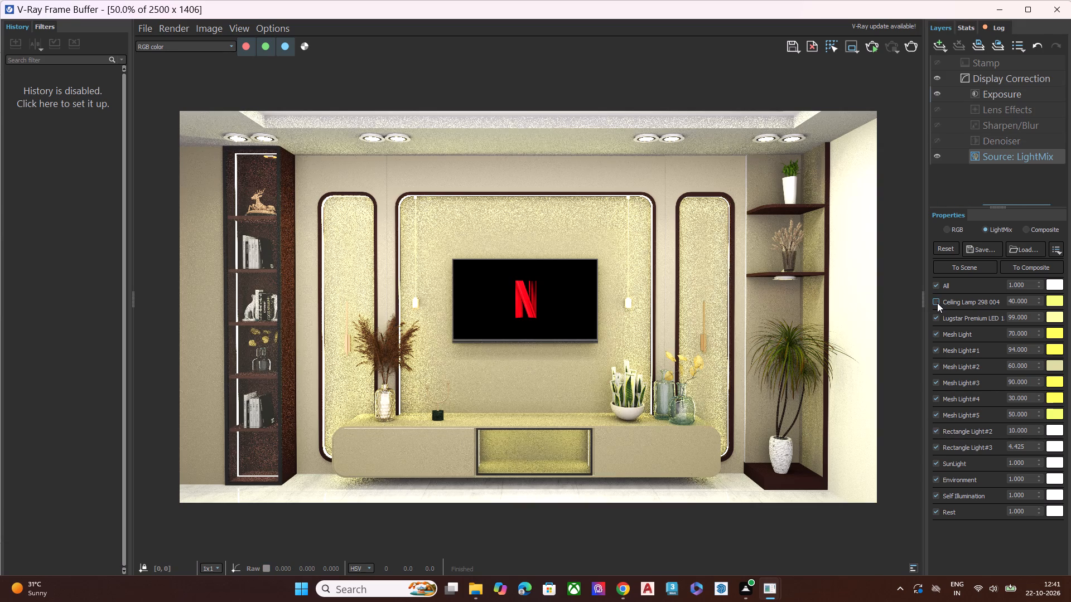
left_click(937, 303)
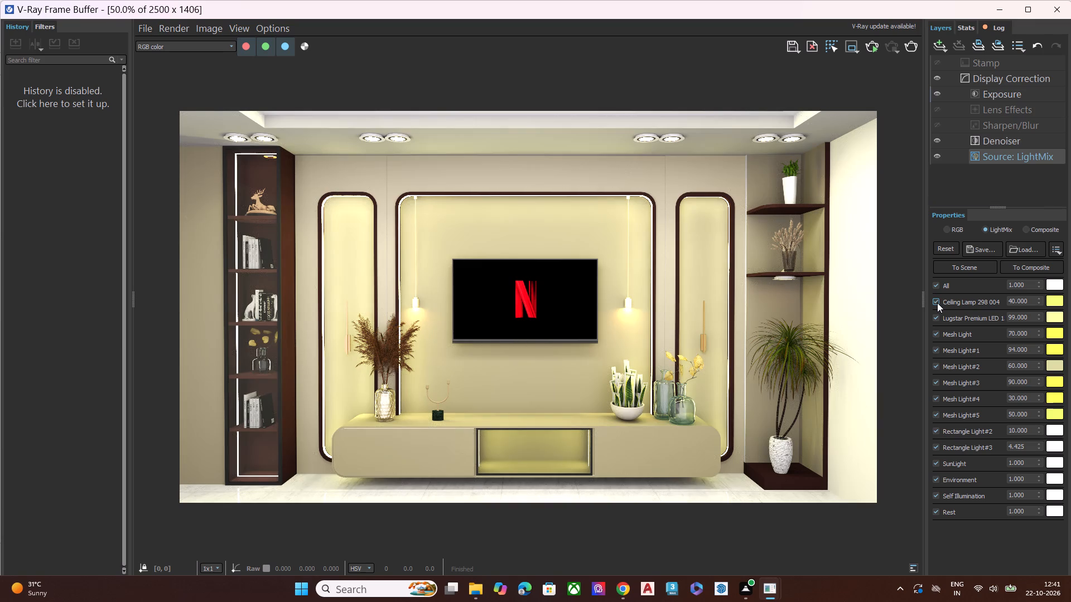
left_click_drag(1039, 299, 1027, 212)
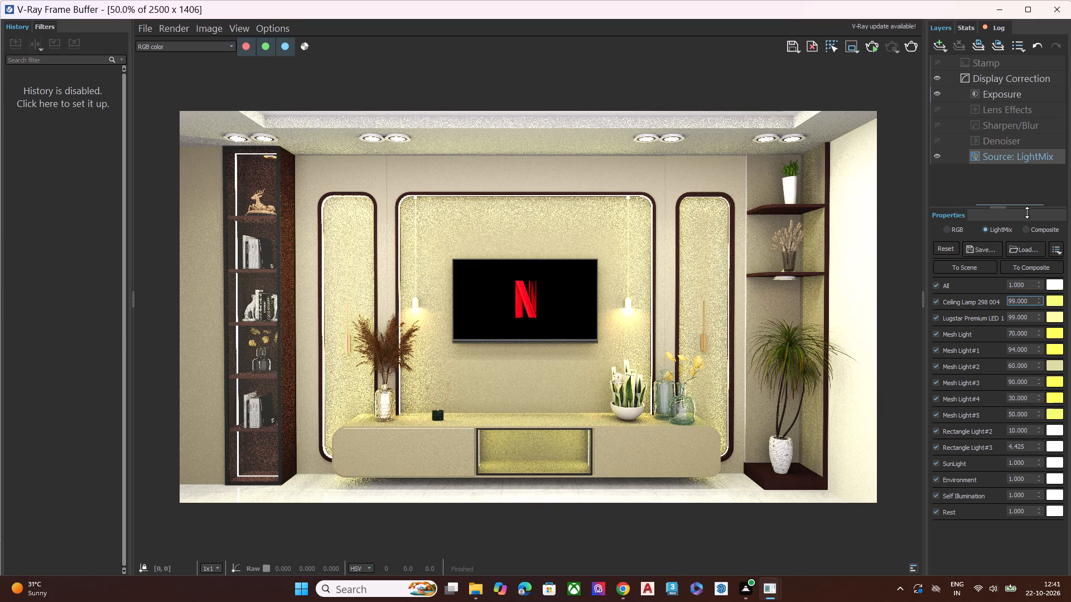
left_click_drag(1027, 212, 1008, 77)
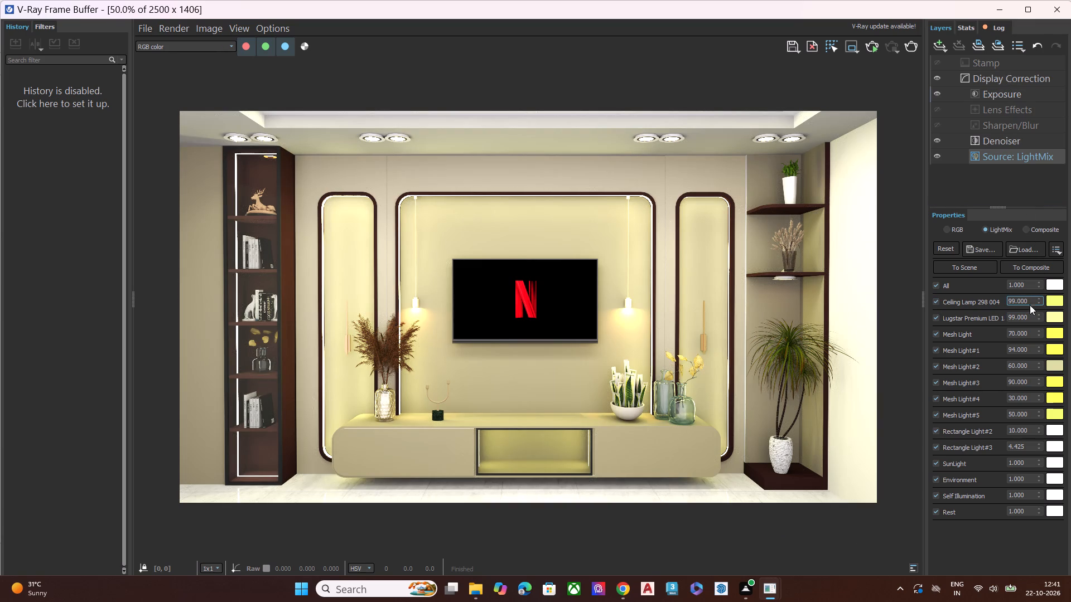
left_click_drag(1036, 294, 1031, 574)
Set the Ceiling Lamp 298 004 light's LightMix intensity to 50.
left_click_drag(1031, 298, 993, 310)
key("BackSpace")
key("BackSpace")
key("BackSpace")
key("BackSpace")
key("BackSpace")
key("BackSpace")
key("BackSpace")
key("BackSpace")
key("BackSpace")
key("BackSpace")
key("BackSpace")
key("BackSpace")
key("BackSpace")
key("BackSpace")
key("BackSpace")
type("50")
key("Return")
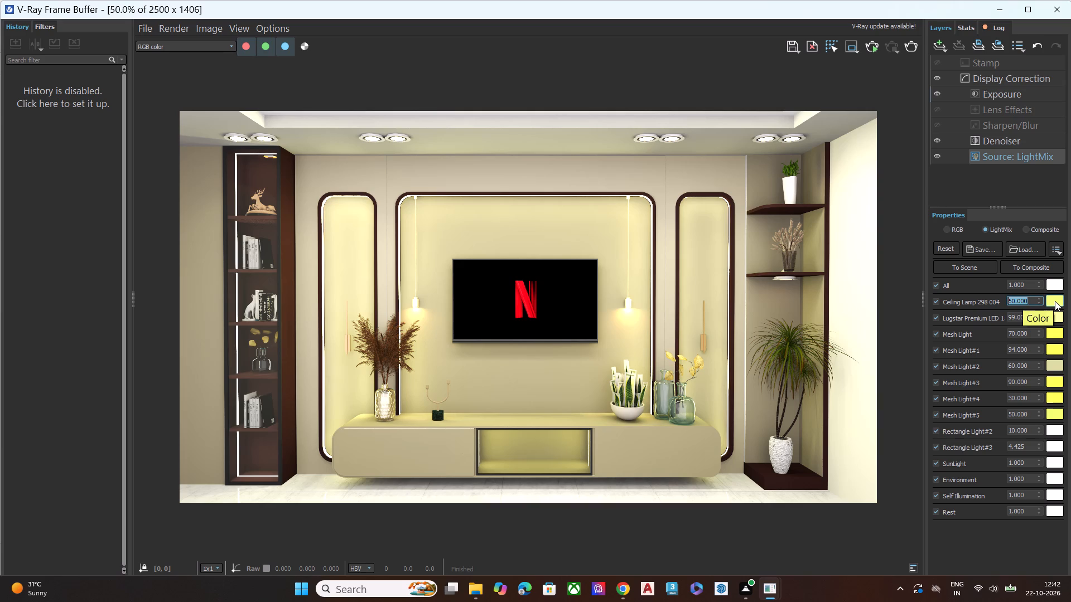
Compare the render with the Lugstar Premium LED, Rectangle Light#2 and Rectangle Light#3 each switched off and back on.
left_click(934, 321)
left_click(934, 321)
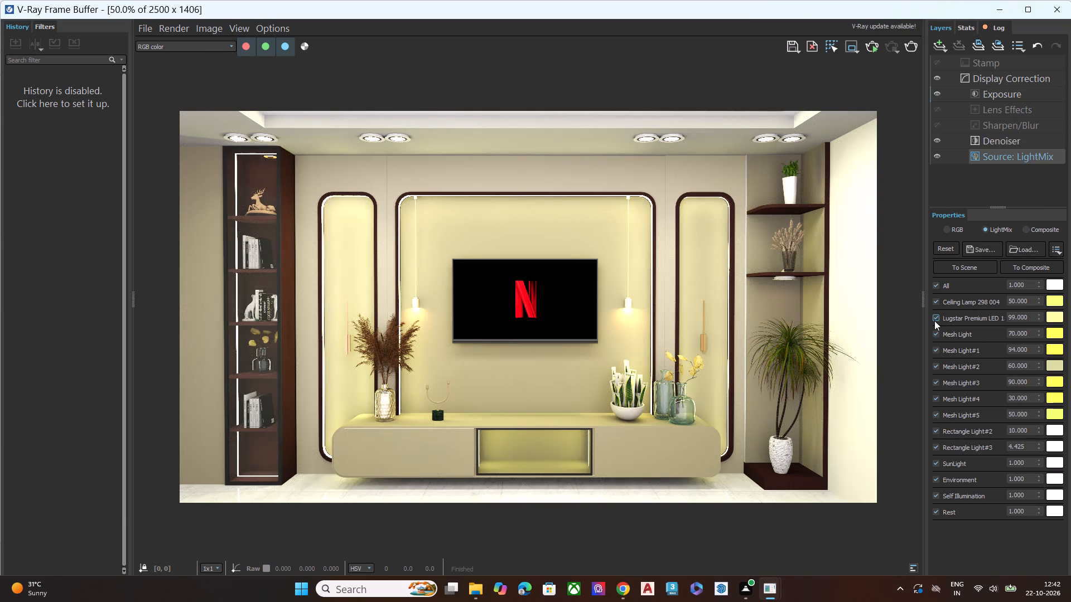
left_click(934, 321)
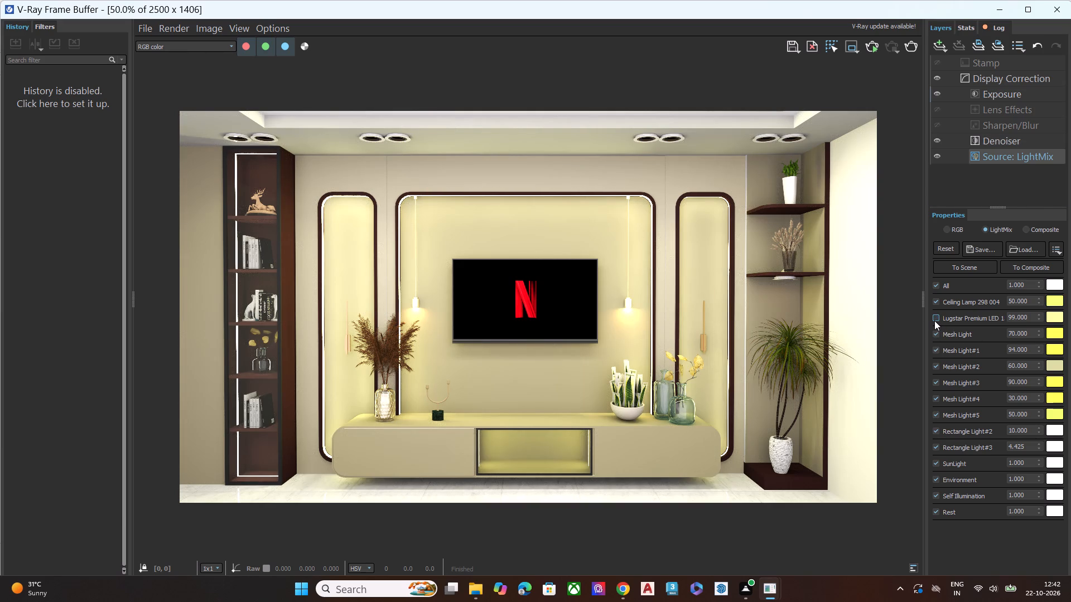
left_click(934, 321)
left_click(934, 430)
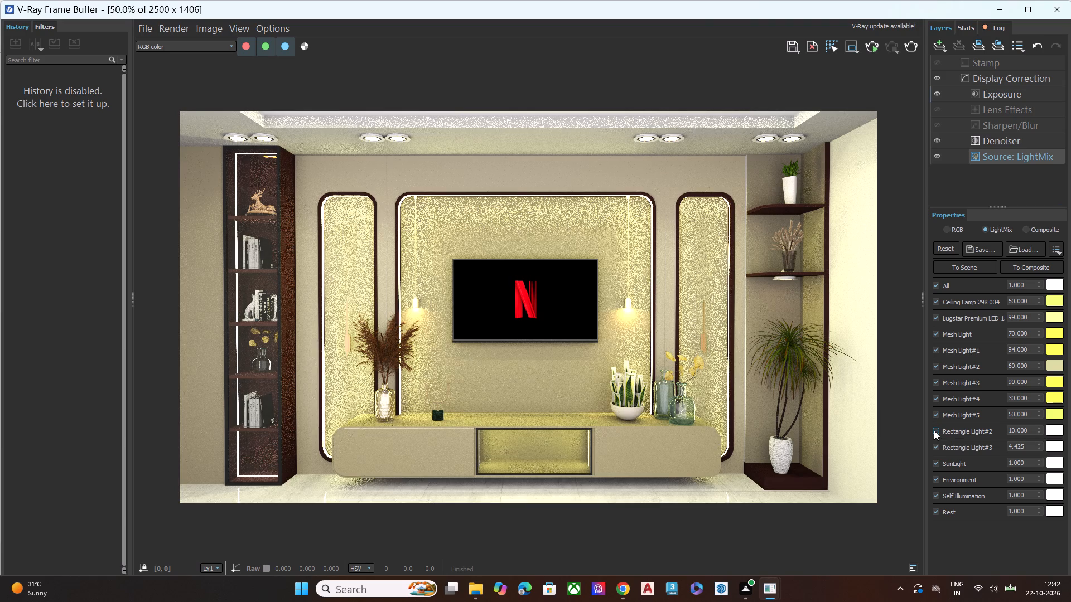
left_click(934, 430)
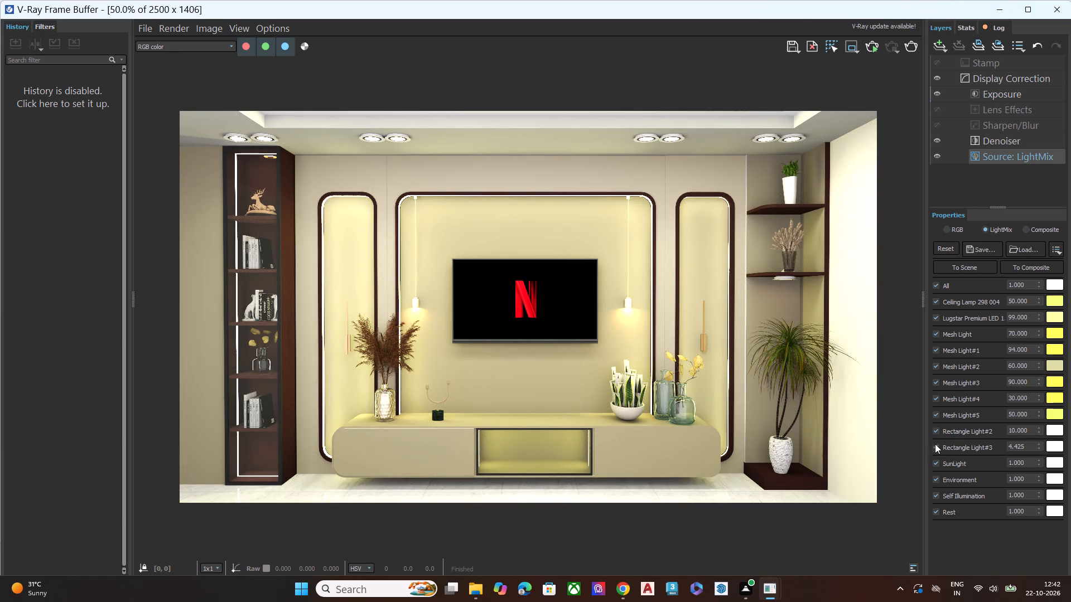
left_click(937, 446)
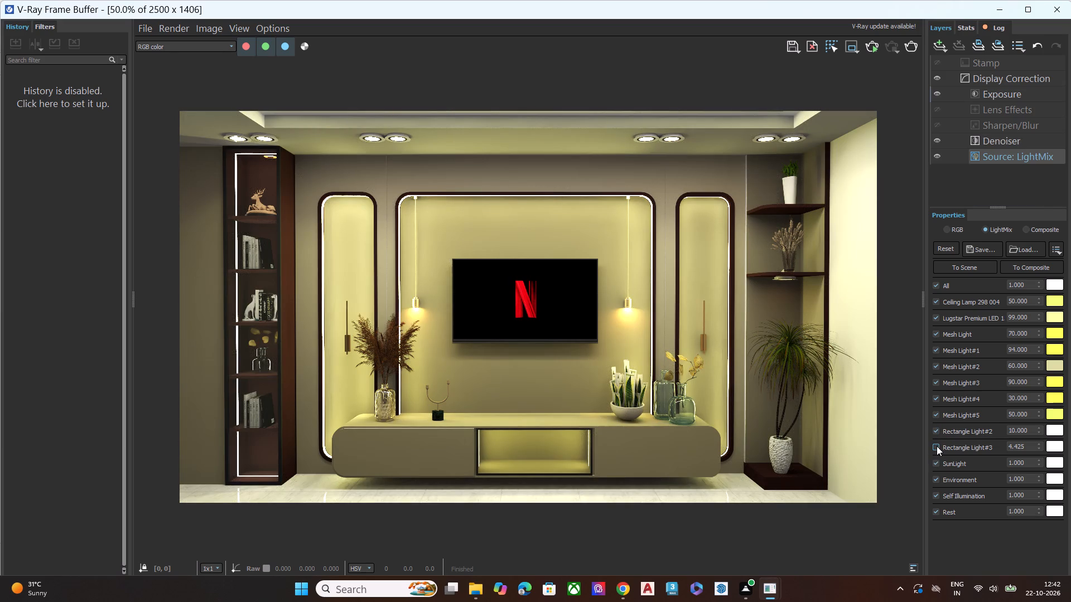
left_click(937, 446)
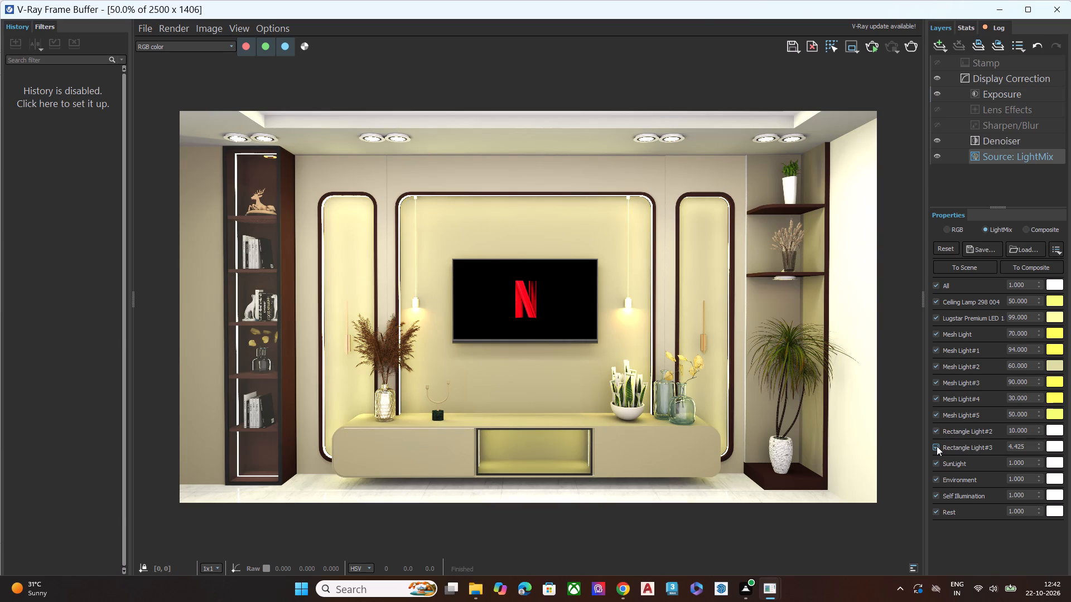
Save the rendered image as a PNG named REDDY RENDER 2 in the Documents folder.
left_click(793, 44)
type("REDD")
type("Y")
key("space")
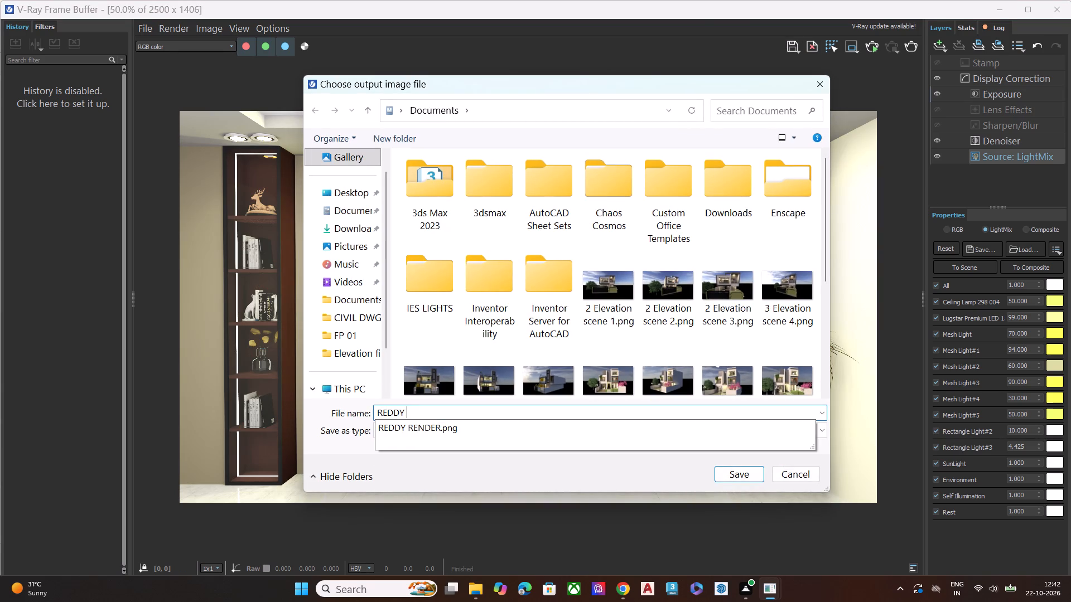
type("RENDER")
key("space")
key("2")
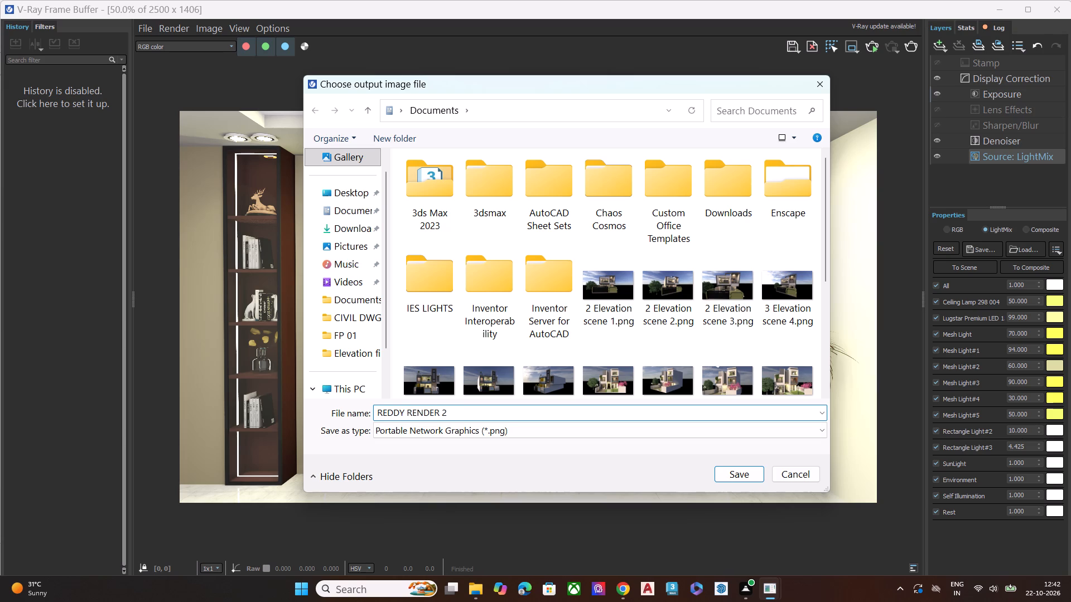
key("Return")
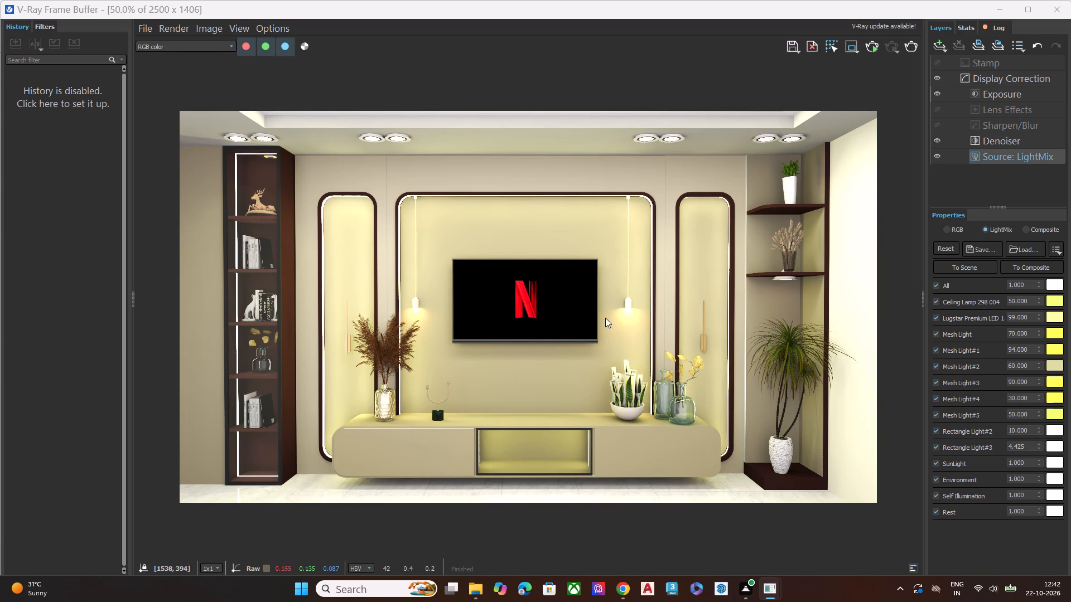
Inspect the final render up close across the console, vases, wall panels, corner shelves and plants.
scroll(621, 454, "up", 4)
scroll(621, 454, "down", 2)
middle_click_drag(638, 423, 636, 407)
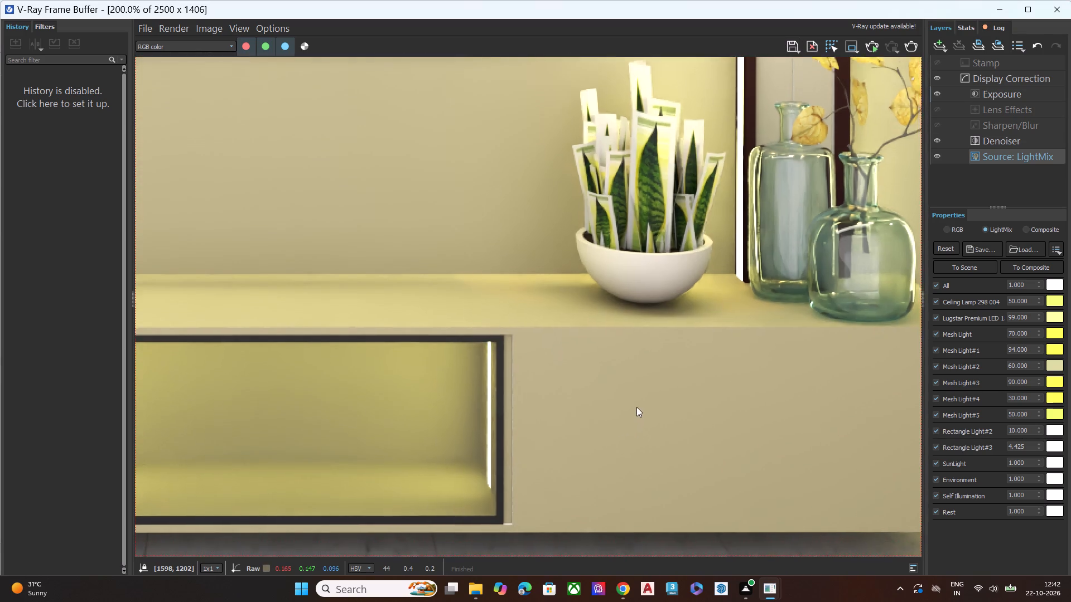
middle_click_drag(636, 407, 949, 388)
middle_click_drag(407, 317, 732, 303)
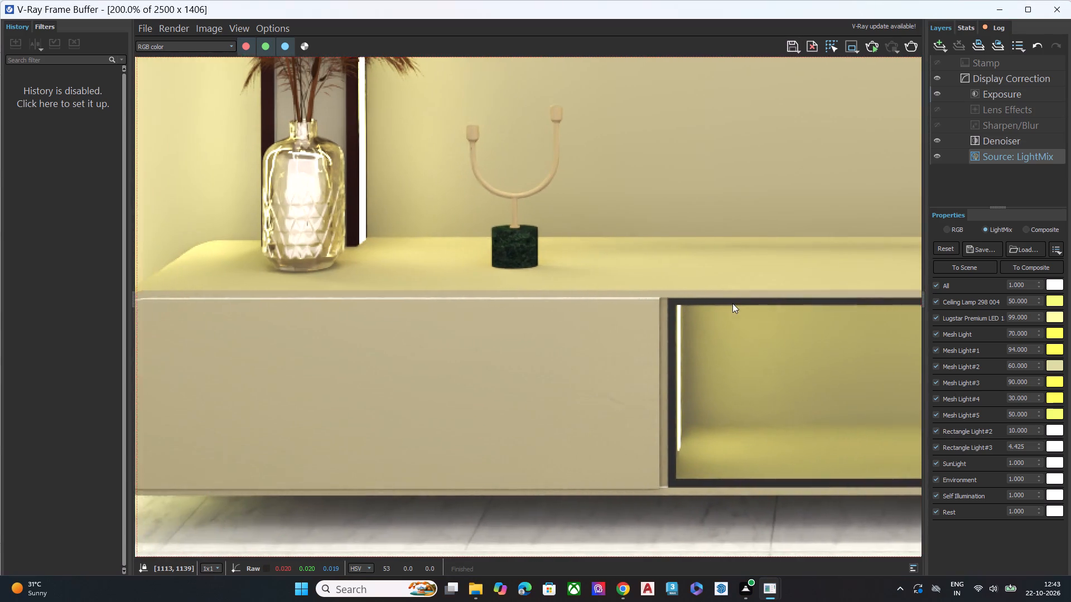
middle_click_drag(732, 303, 650, 531)
scroll(476, 331, "down", 4)
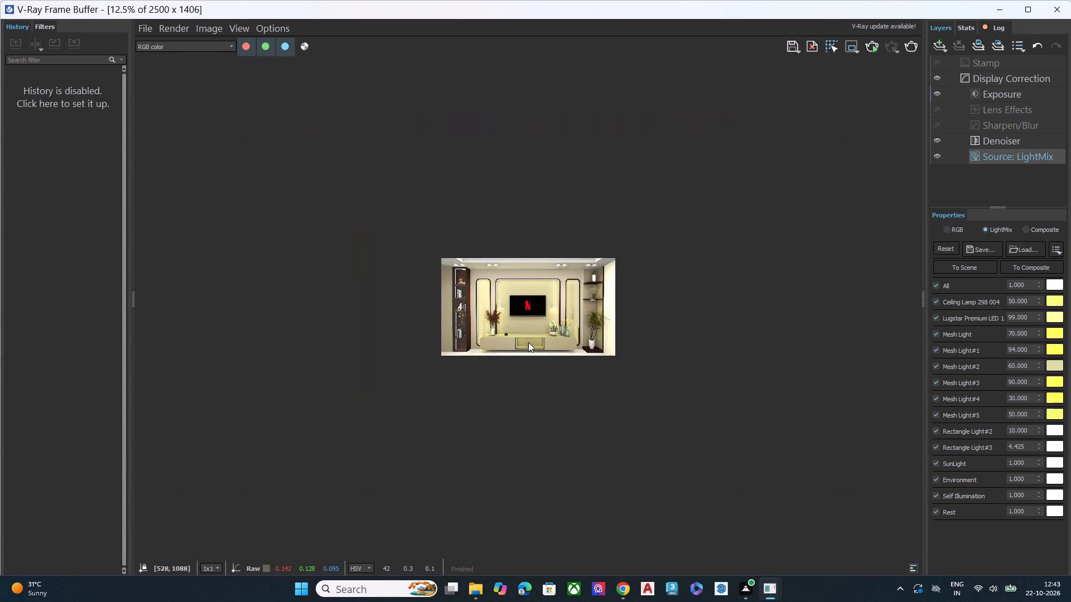
scroll(581, 344, "up", 2)
scroll(828, 201, "up", 5)
scroll(807, 214, "down", 2)
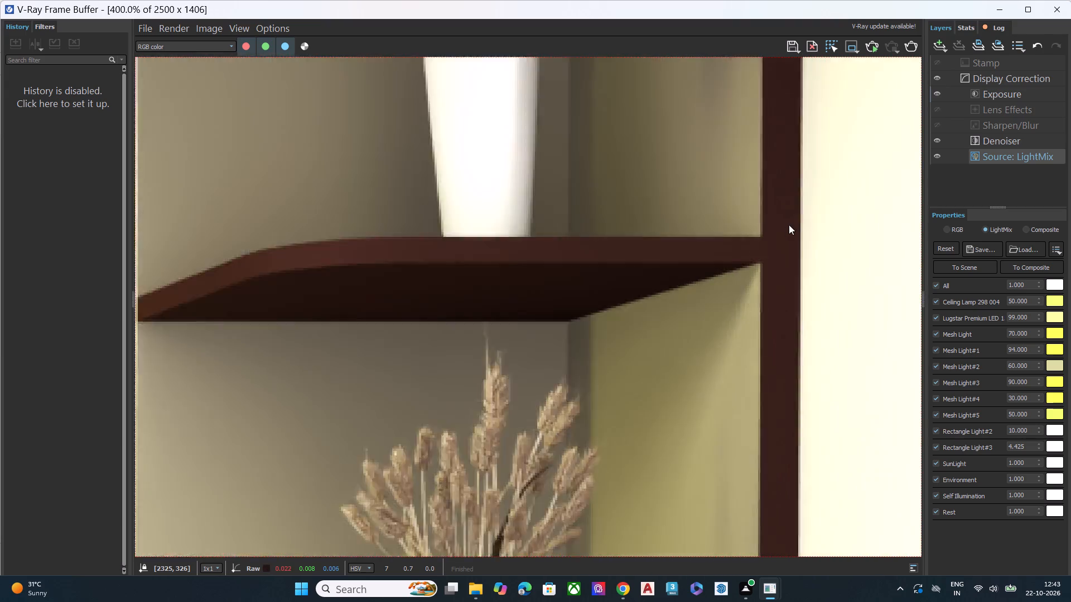
scroll(789, 225, "down", 2)
middle_click_drag(723, 228, 682, 271)
scroll(687, 267, "up", 2)
scroll(708, 258, "down", 1)
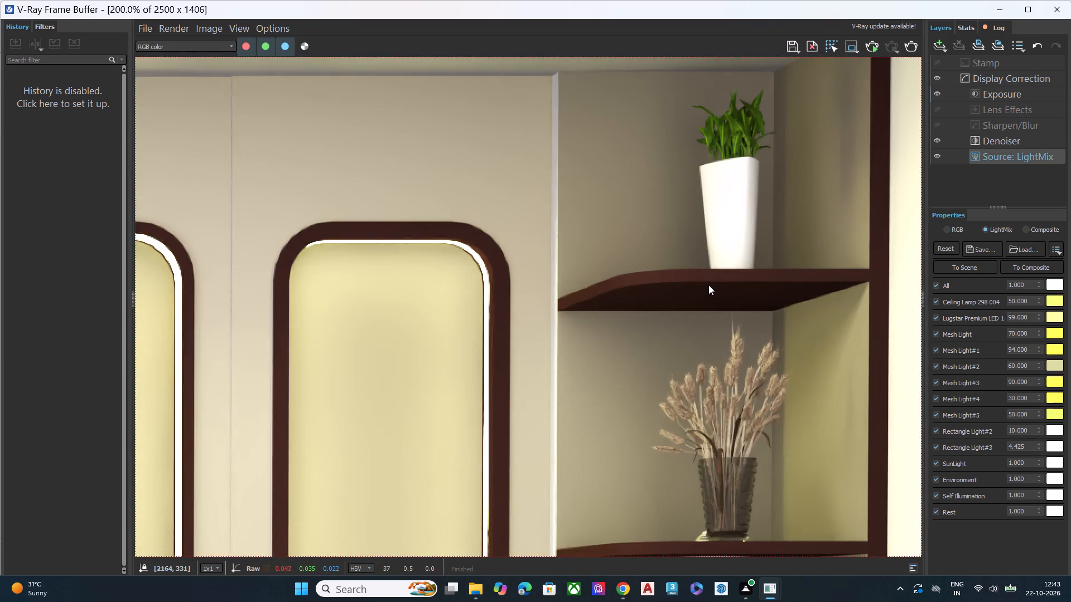
scroll(712, 294, "down", 2)
scroll(773, 367, "up", 2)
scroll(773, 367, "down", 1)
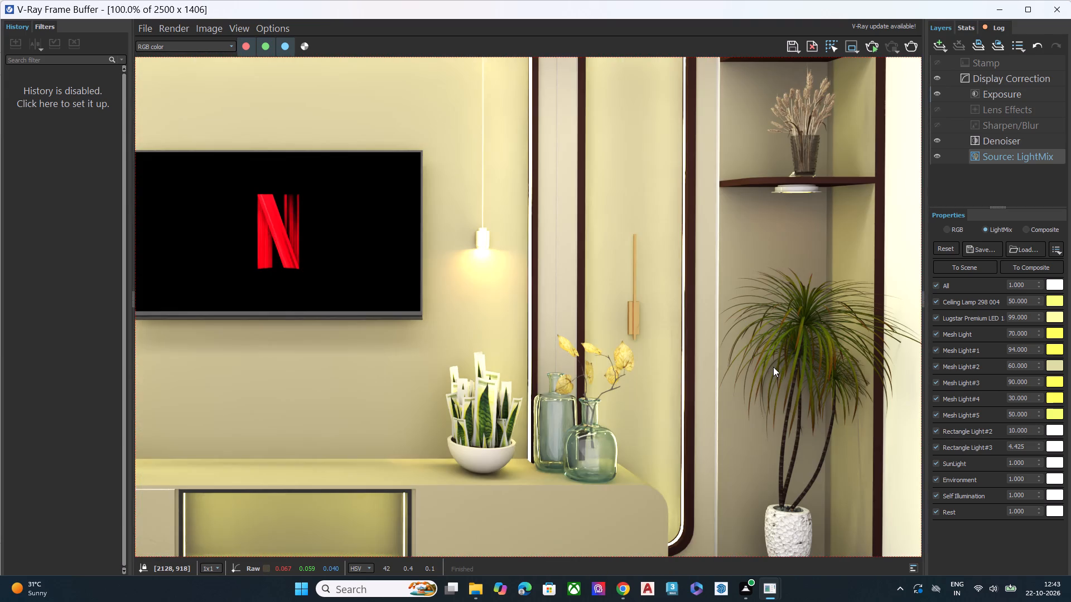
Compare the corner shelf area of the render with the Lugstar Premium LED light switched off and back on.
scroll(813, 241, "up", 1)
scroll(787, 237, "down", 1)
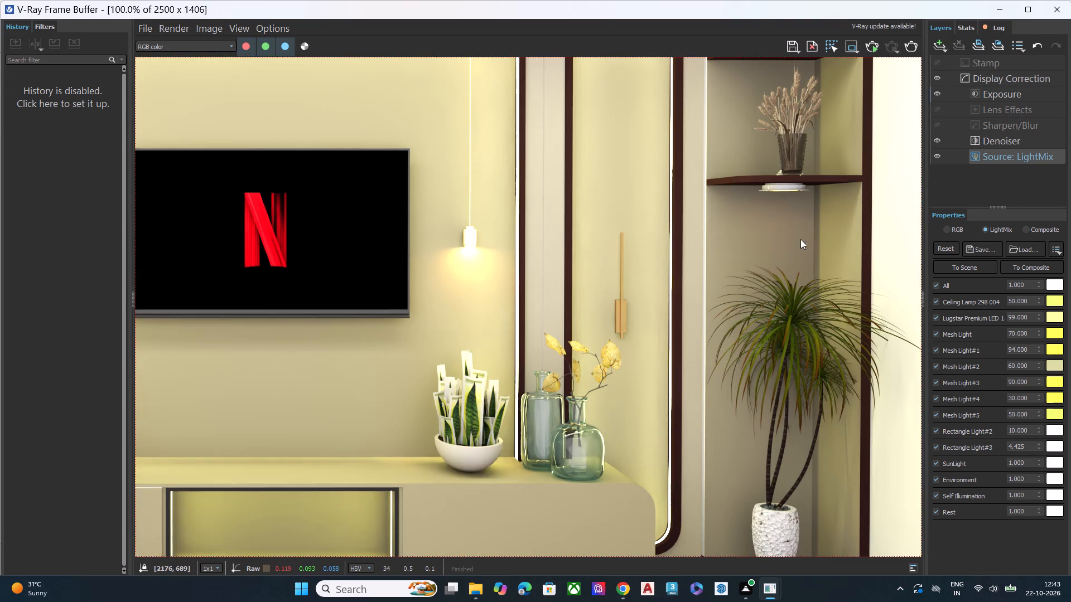
left_click(931, 318)
left_click(934, 318)
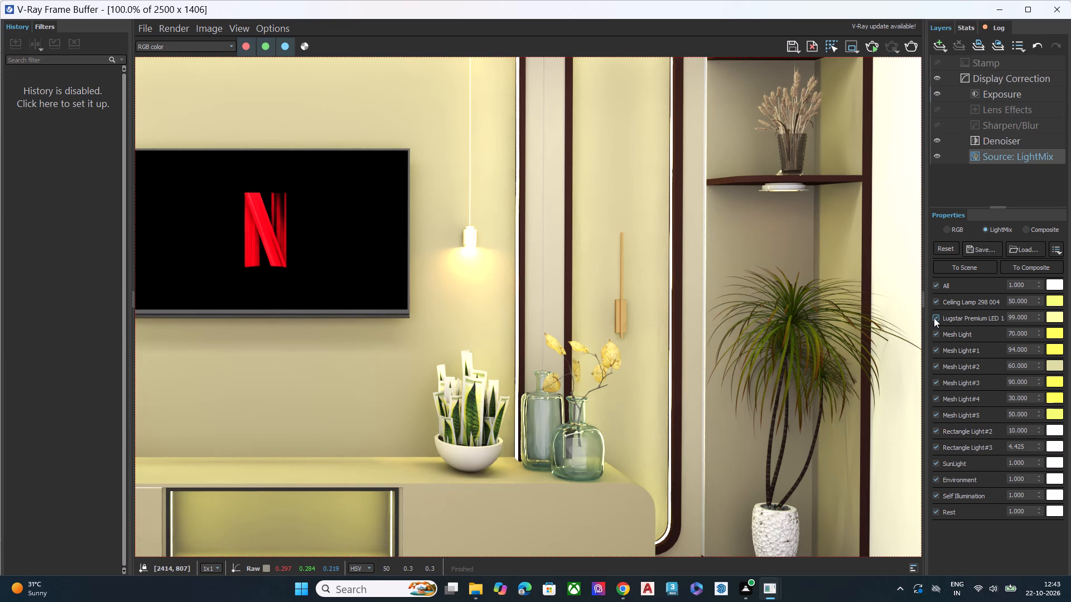
left_click(934, 318)
Examine the render up close at the bookshelf, console, potted plant, lit niche, pendant lamp and wall panels.
scroll(584, 242, "down", 4)
scroll(584, 242, "up", 2)
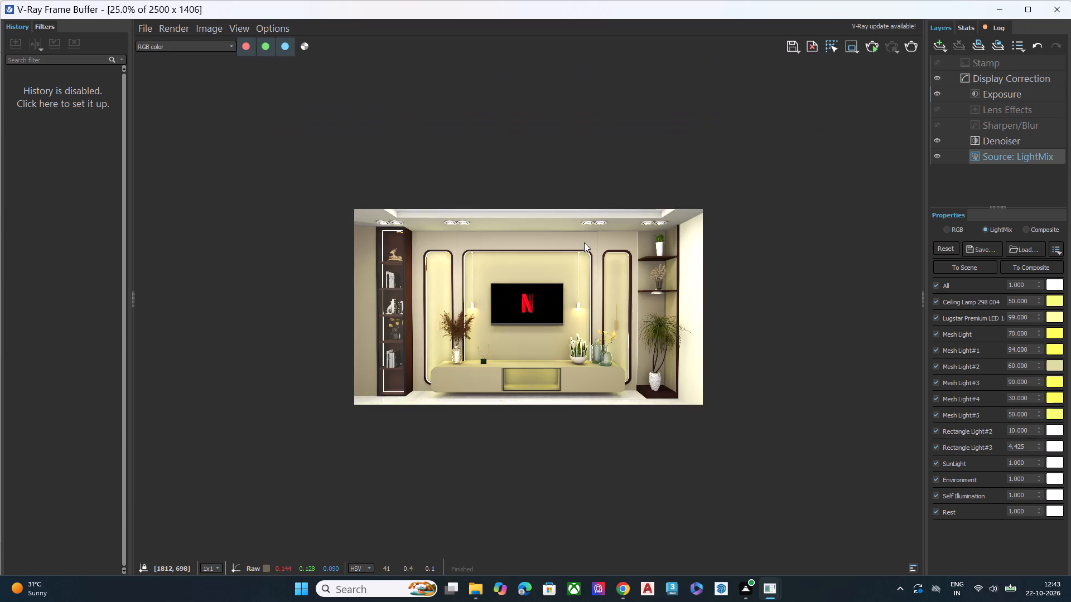
scroll(440, 326, "up", 2)
scroll(392, 335, "down", 1)
scroll(202, 368, "up", 2)
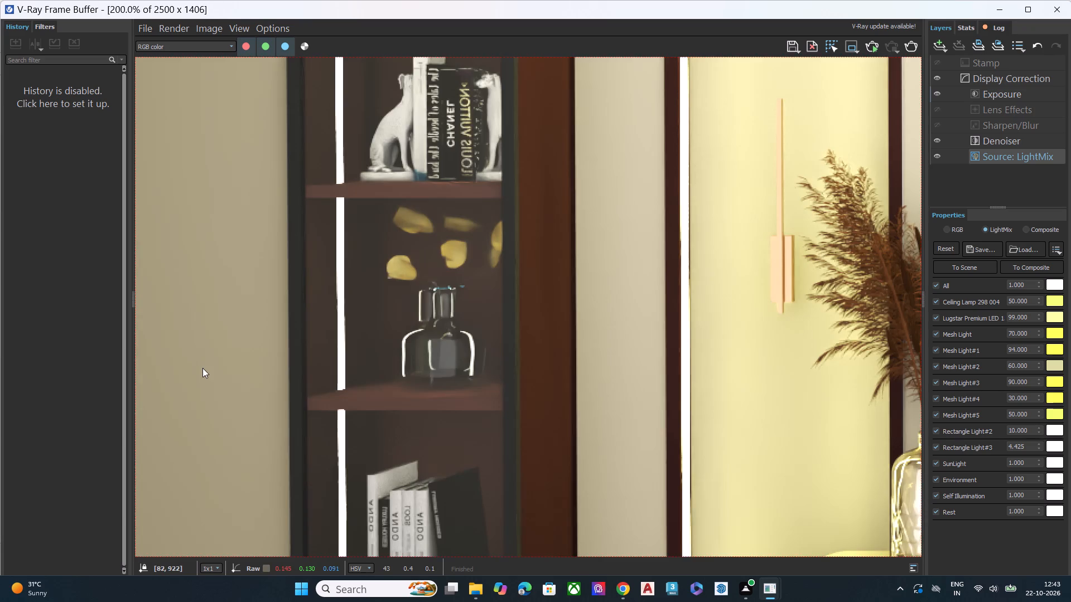
scroll(341, 340, "up", 1)
scroll(344, 339, "down", 2)
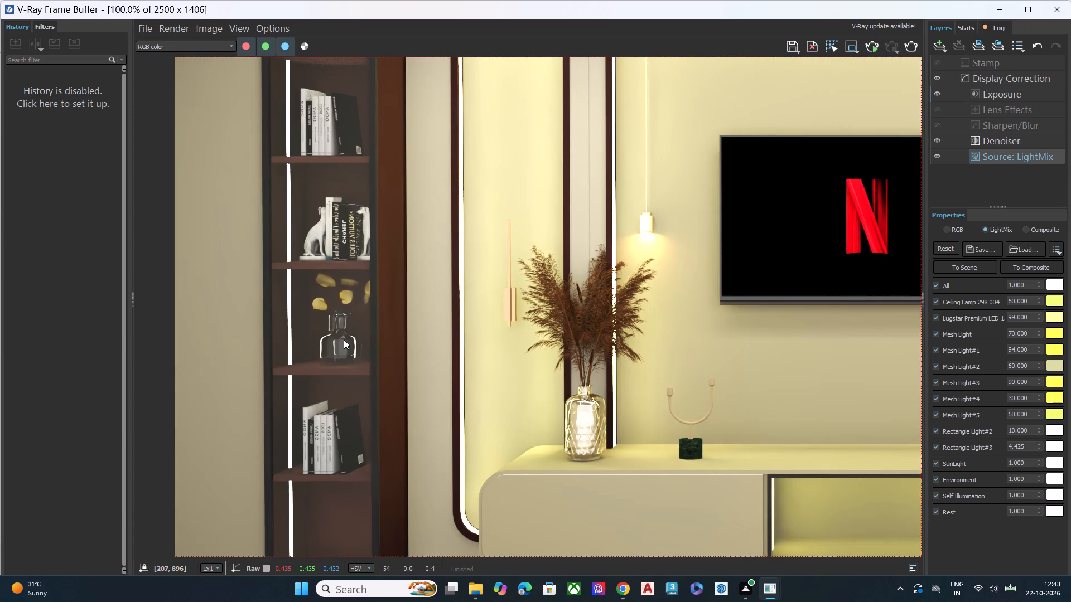
scroll(379, 351, "down", 1)
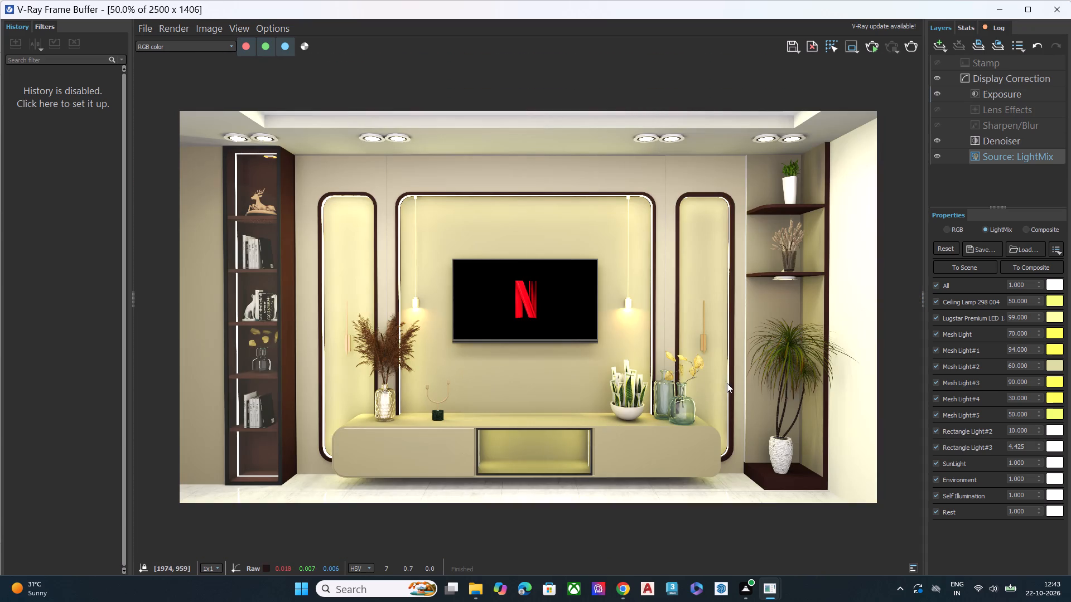
scroll(680, 440, "up", 1)
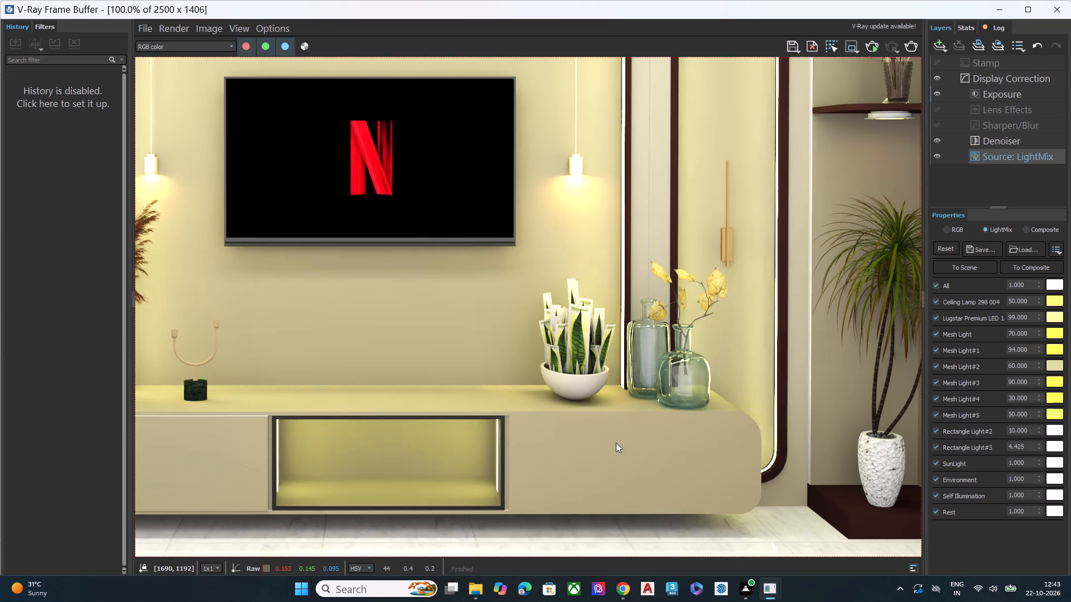
scroll(562, 350, "up", 2)
scroll(561, 350, "down", 1)
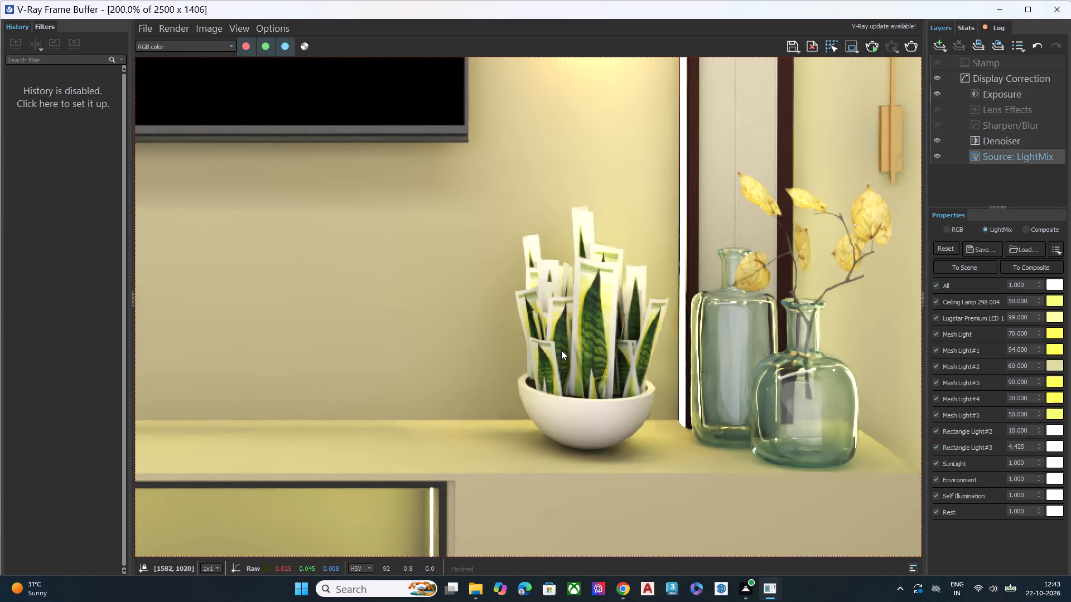
scroll(561, 350, "down", 1)
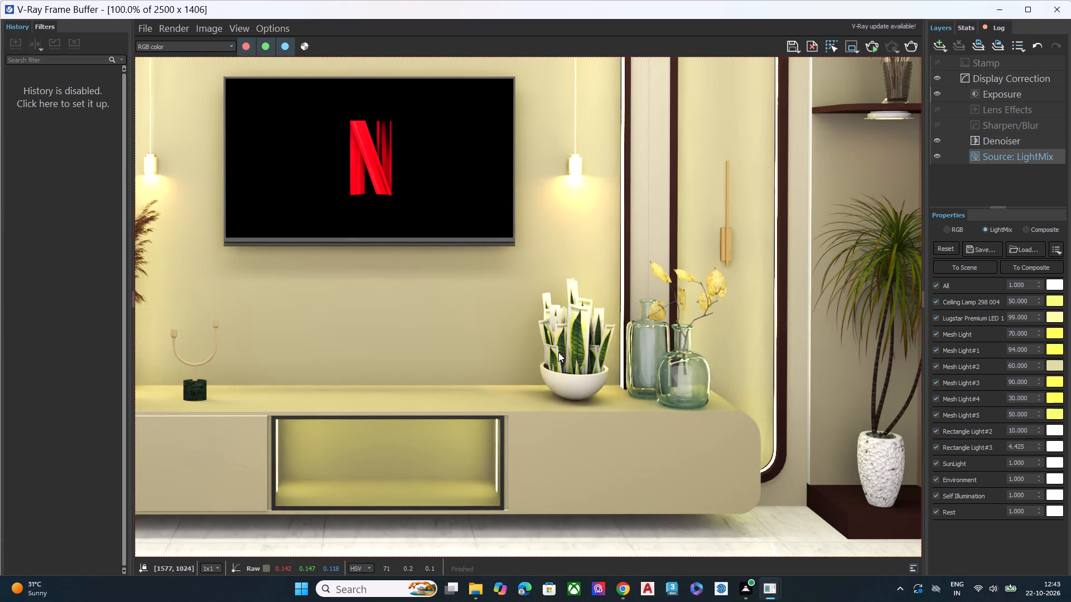
scroll(539, 359, "down", 1)
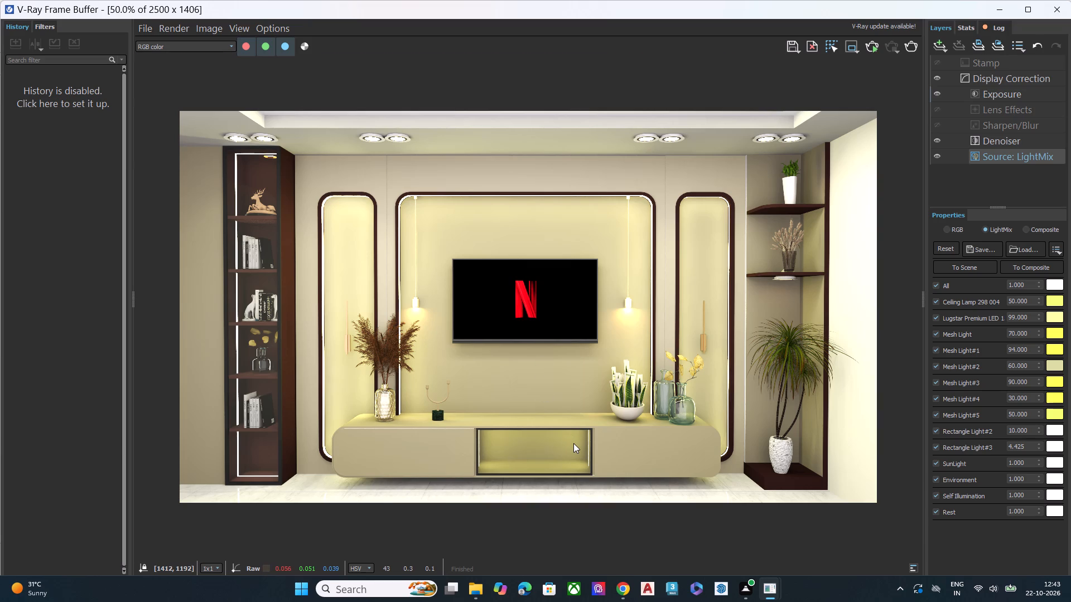
scroll(573, 443, "up", 1)
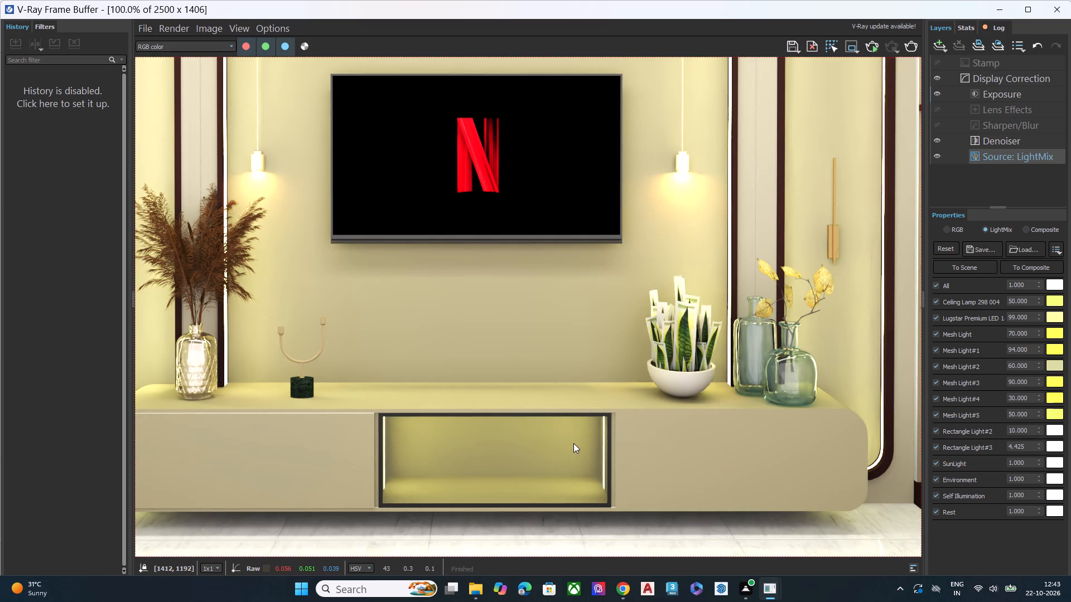
scroll(573, 443, "up", 1)
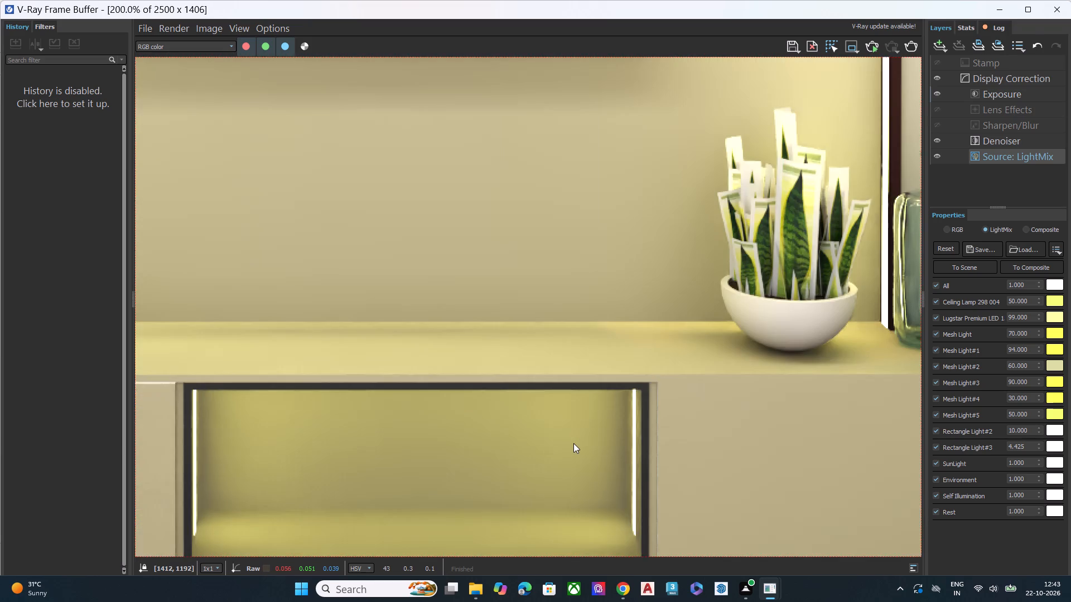
scroll(573, 443, "down", 2)
scroll(693, 341, "up", 2)
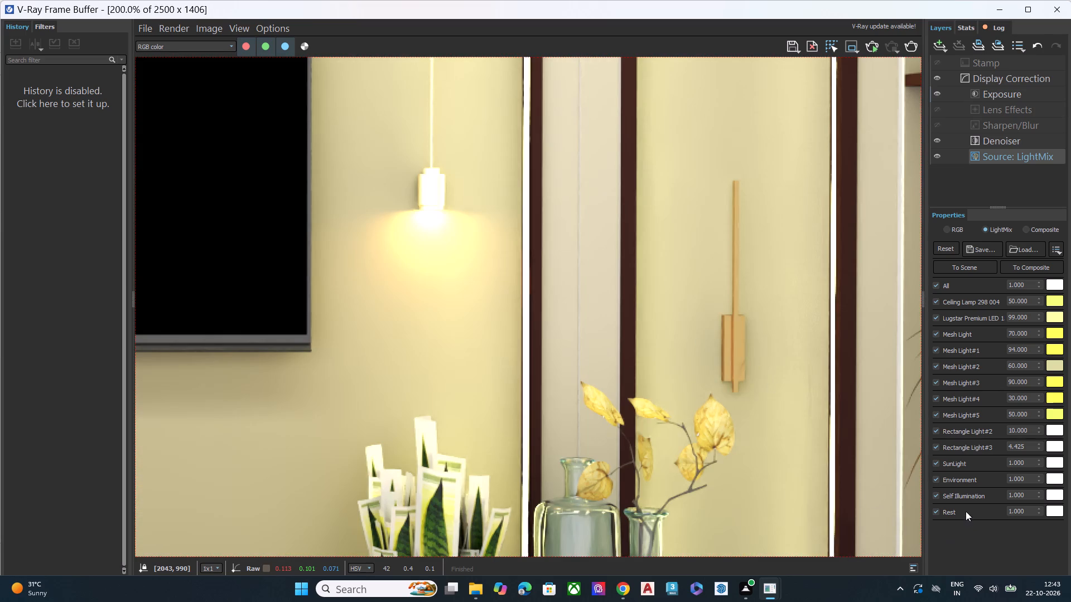
Compare the render around the pendant lamp with Self Illumination switched off and back on in the LightMix.
left_click(930, 495)
left_click(933, 495)
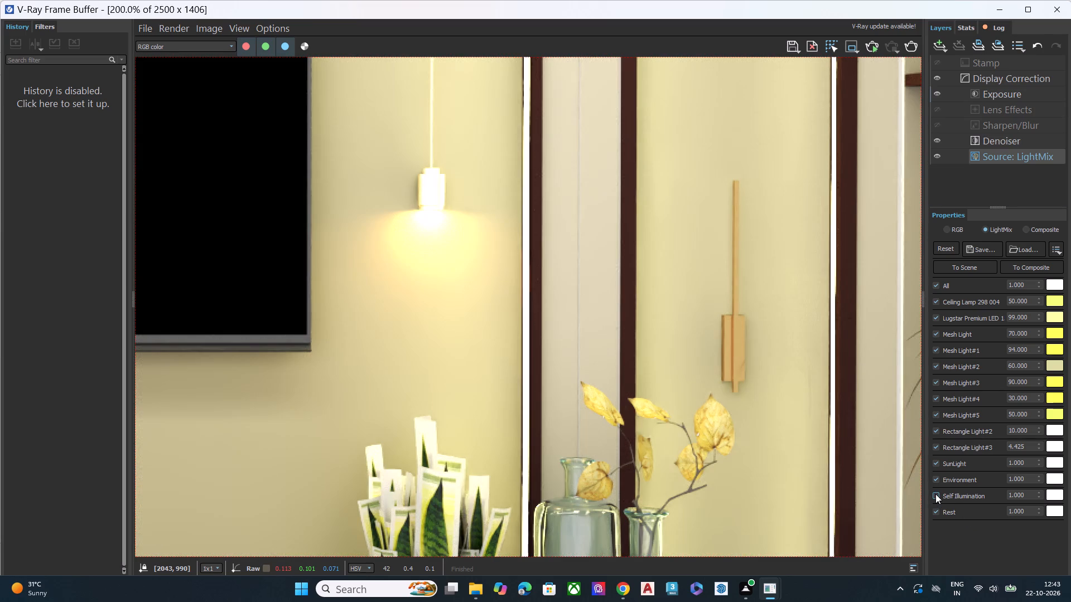
left_click(937, 497)
Set the Ceiling Lamp 298 004 light's LightMix colour to a dark olive of about R 0.047, G 0.050, B 0.016.
scroll(722, 454, "down", 3)
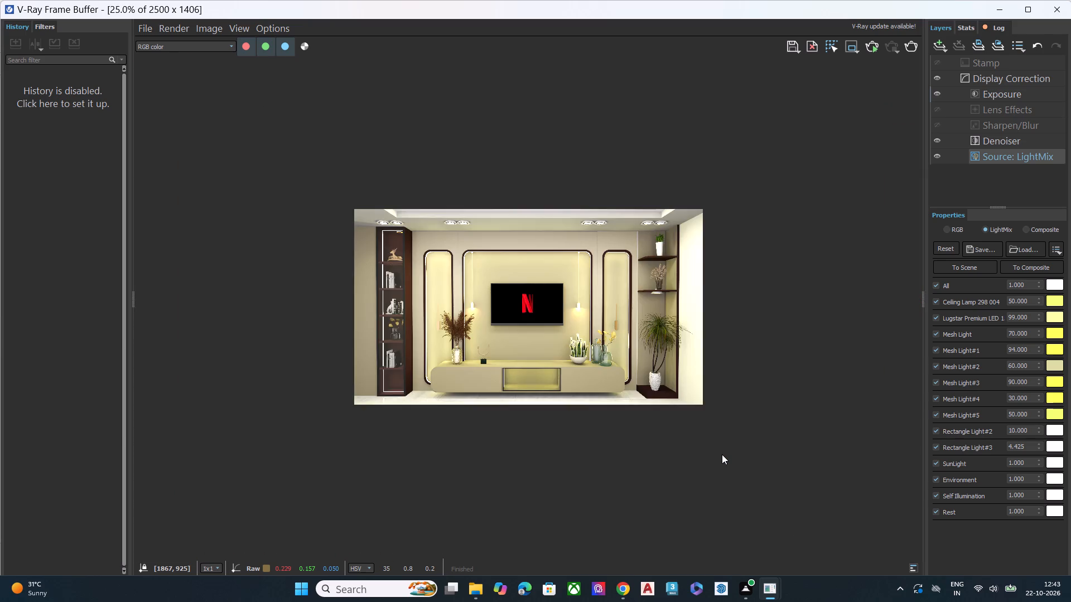
scroll(722, 454, "up", 1)
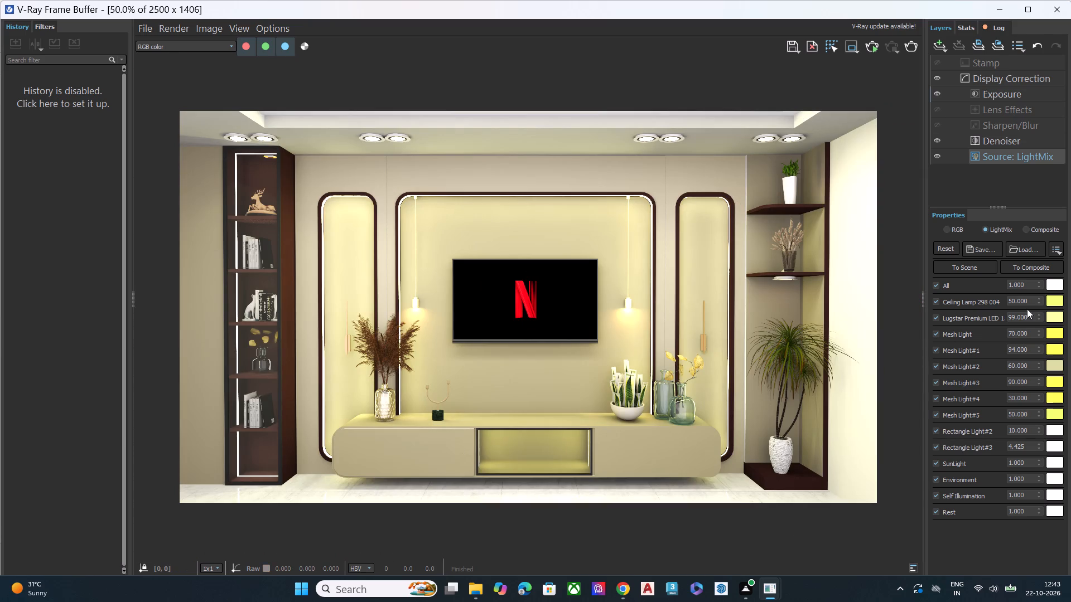
left_click(1034, 302)
left_click(1050, 303)
left_click_drag(822, 309, 793, 318)
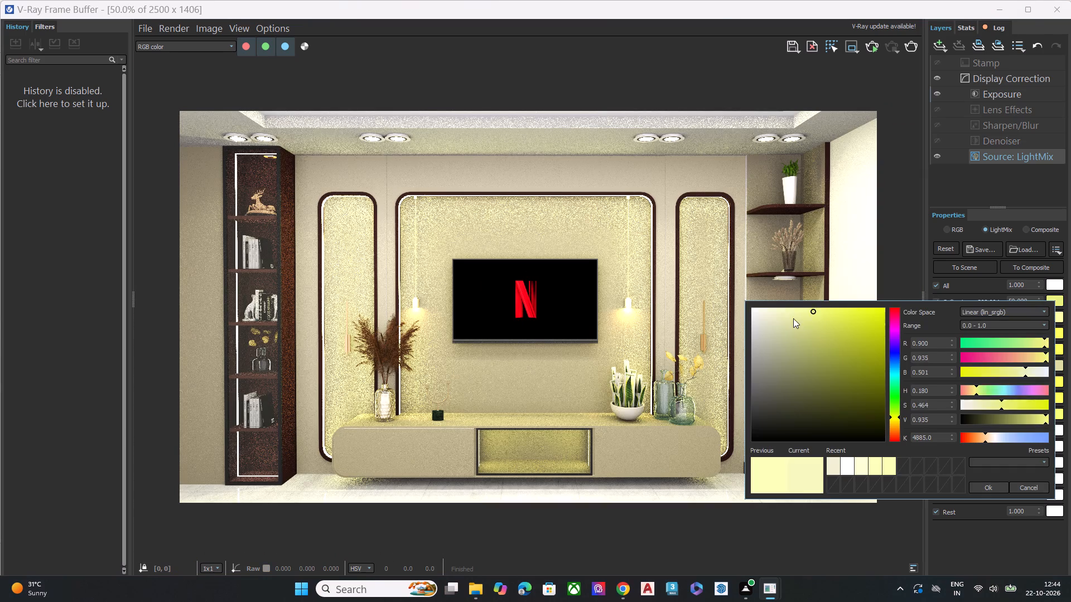
left_click_drag(793, 318, 762, 323)
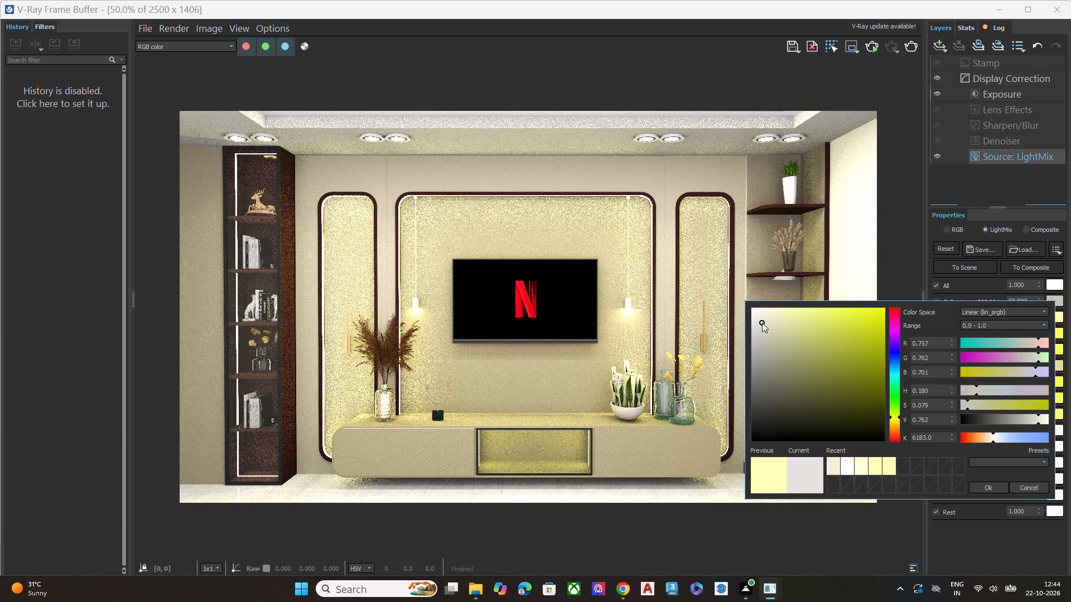
left_click_drag(762, 323, 780, 417)
left_click_drag(780, 417, 781, 394)
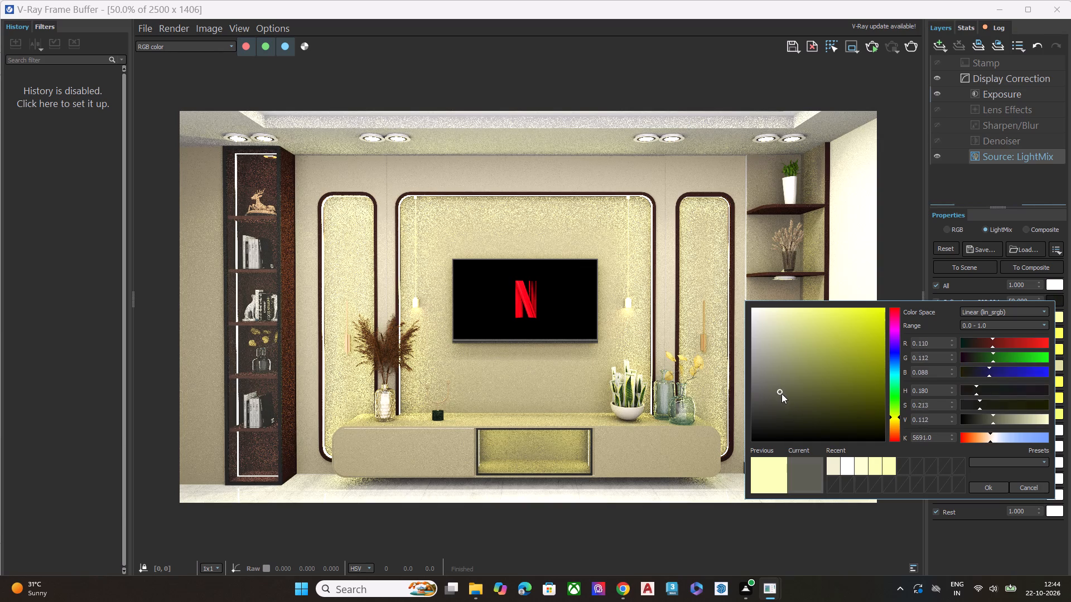
left_click_drag(781, 394, 813, 409)
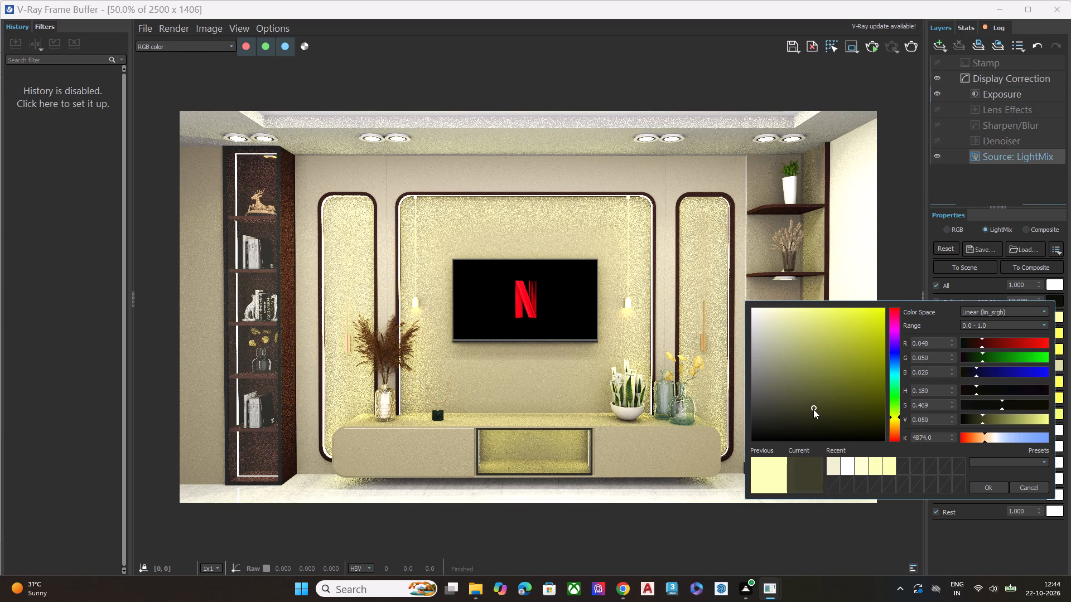
left_click_drag(813, 409, 816, 400)
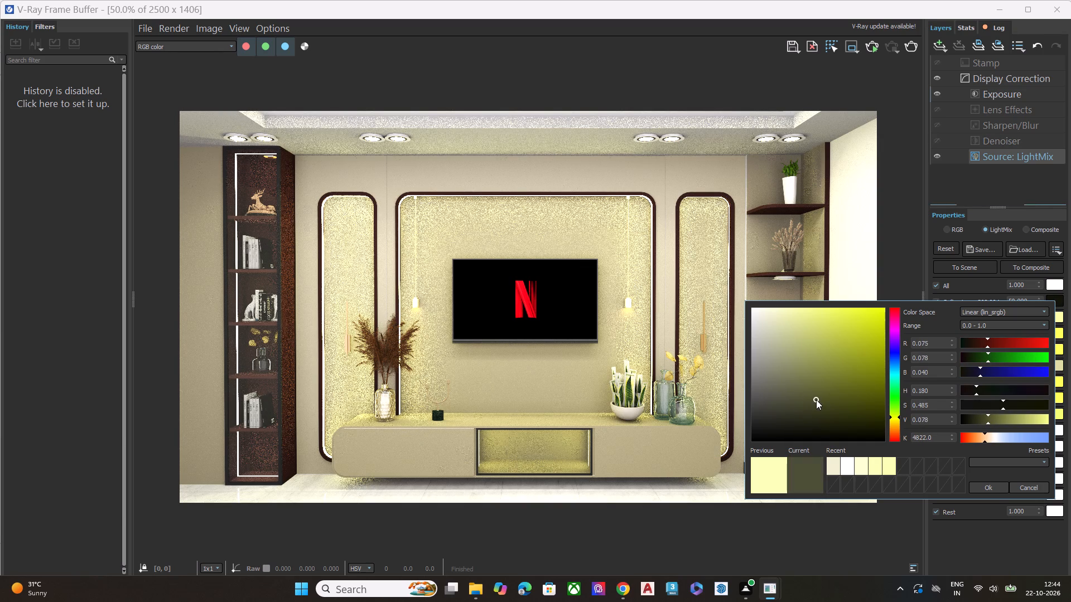
left_click_drag(816, 400, 823, 365)
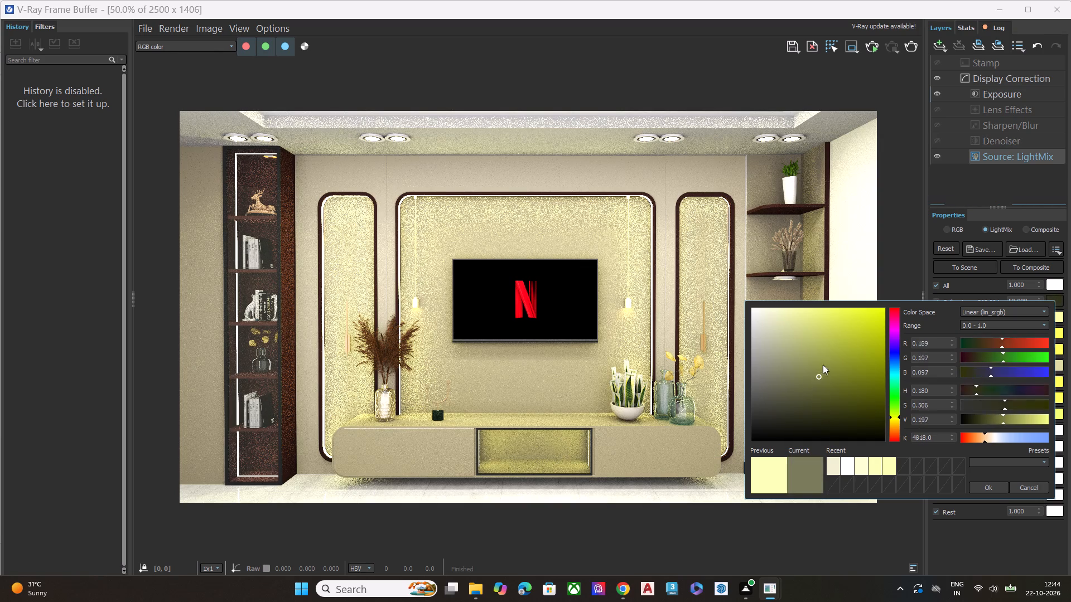
left_click_drag(823, 365, 843, 412)
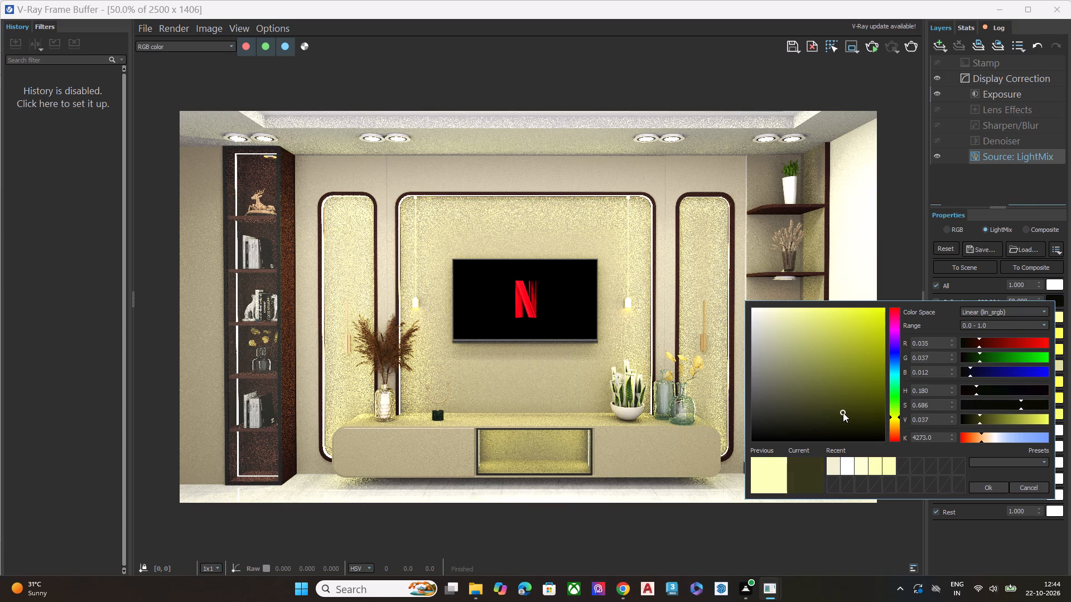
left_click_drag(843, 412, 843, 408)
left_click(989, 487)
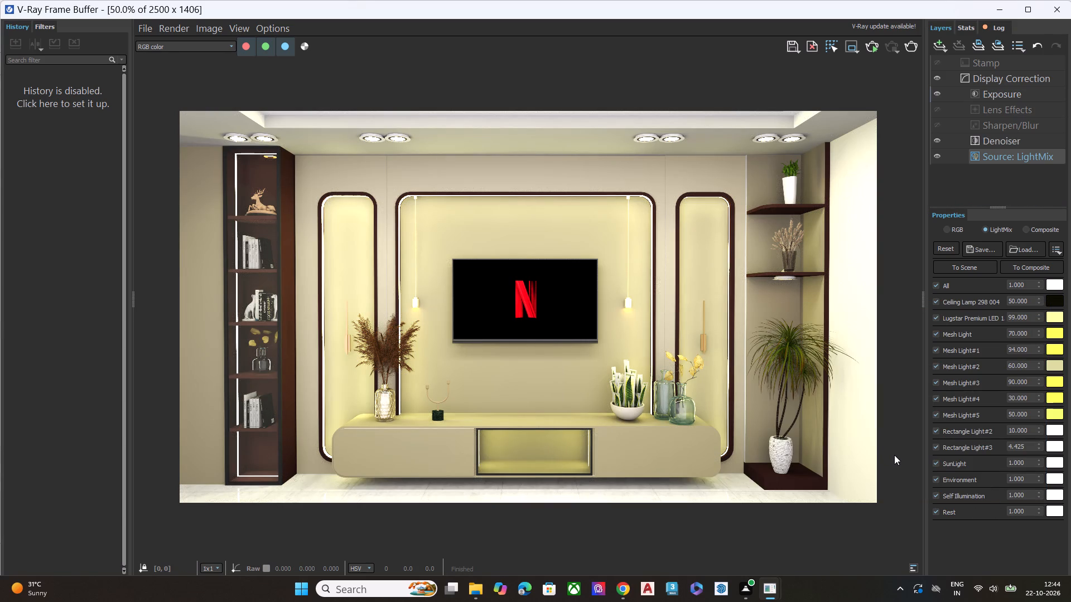
Switch off Mesh Light#1, Mesh Light#2, Mesh Light#3, Mesh Light#4 and Mesh Light#5 in the LightMix.
scroll(646, 280, "up", 2)
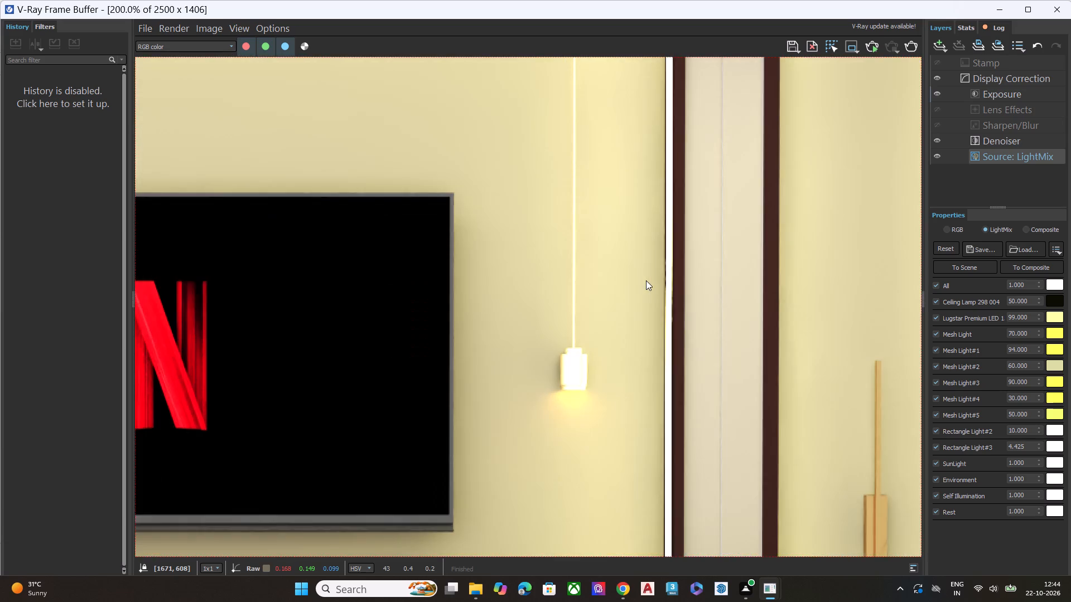
scroll(646, 280, "down", 1)
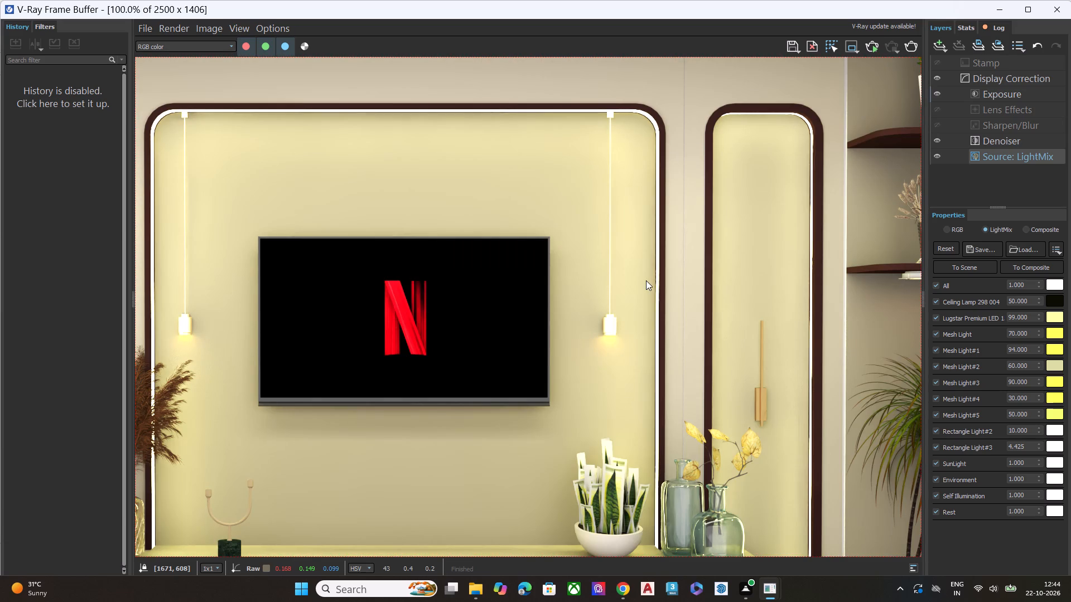
left_click(935, 354)
left_click(934, 351)
left_click(935, 367)
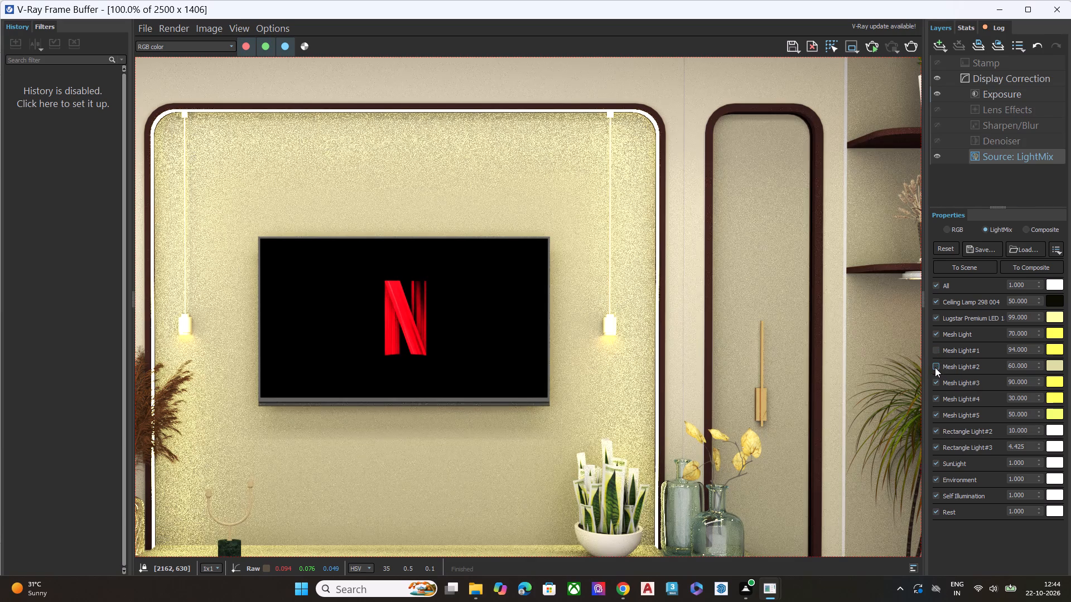
left_click(935, 385)
left_click(936, 397)
left_click(940, 417)
left_click(934, 417)
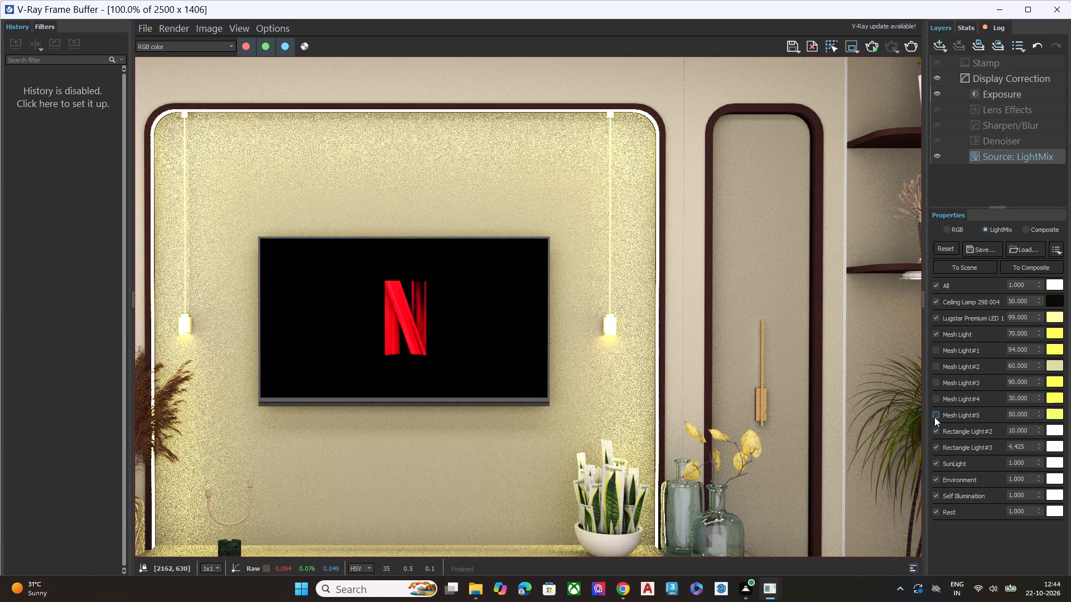
Compare the whole render with Mesh Light switched off and back on.
left_click(939, 335)
scroll(712, 331, "down", 1)
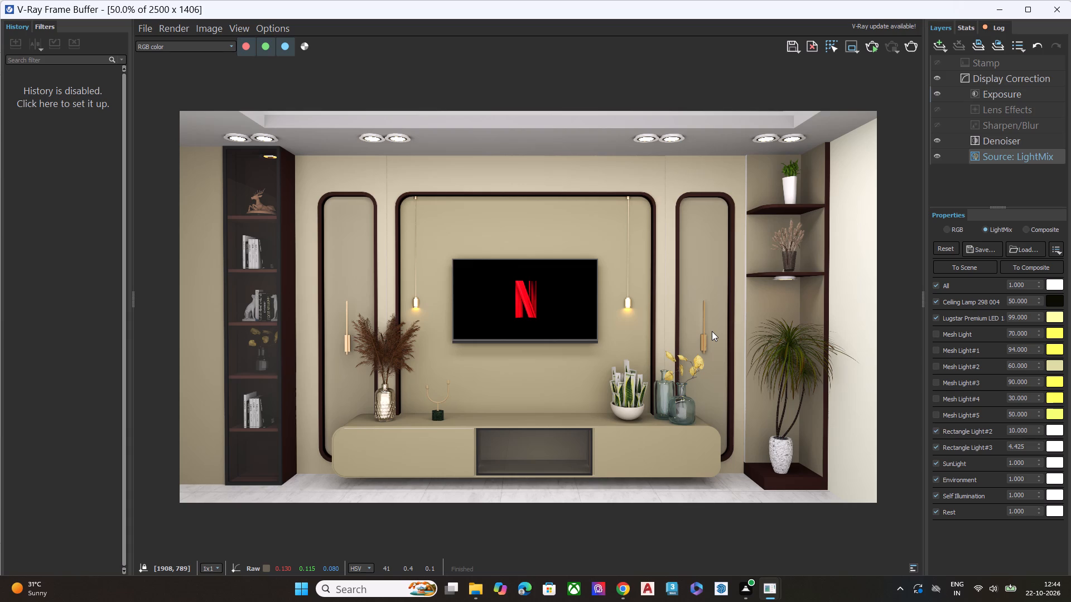
left_click(936, 334)
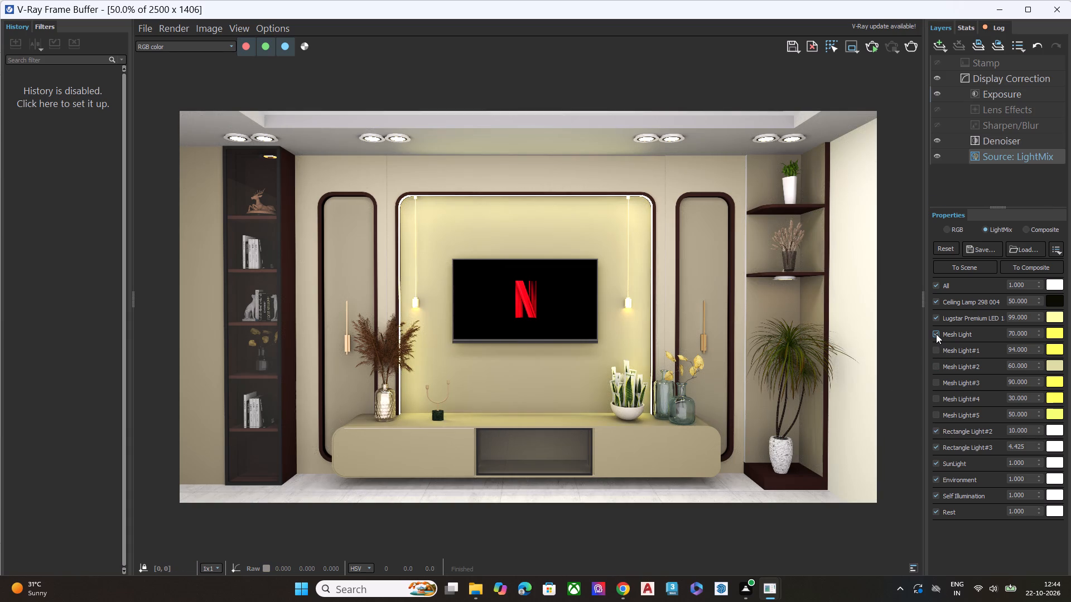
Switch Mesh Light#1, Mesh Light#2, Mesh Light#3 and Mesh Light#4 back on in the LightMix, comparing the display cabinet with and without Mesh Light#2.
left_click(935, 347)
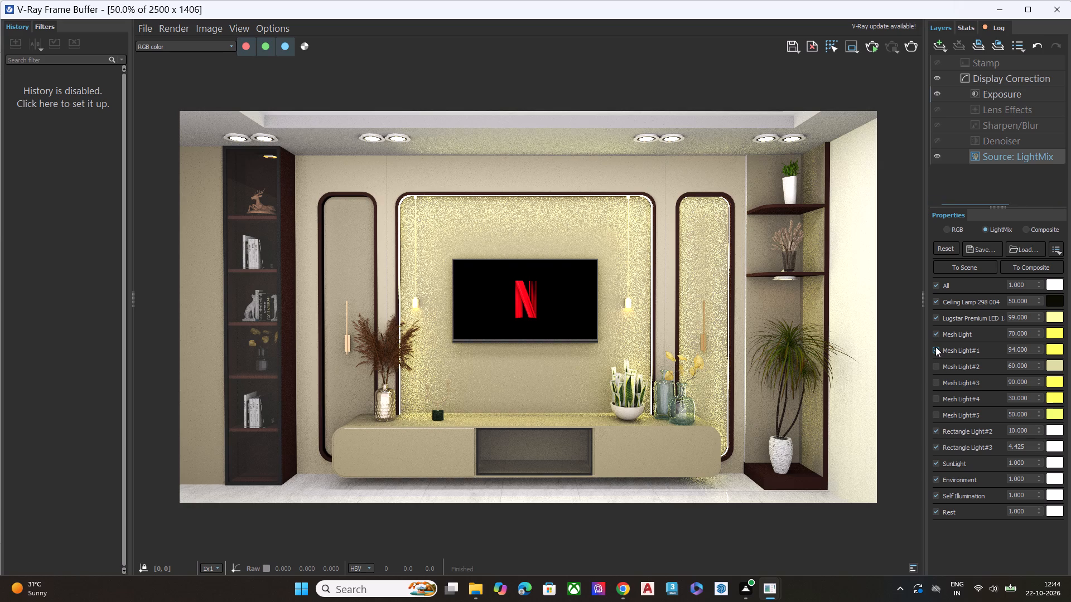
left_click(935, 347)
left_click(936, 352)
left_click(936, 363)
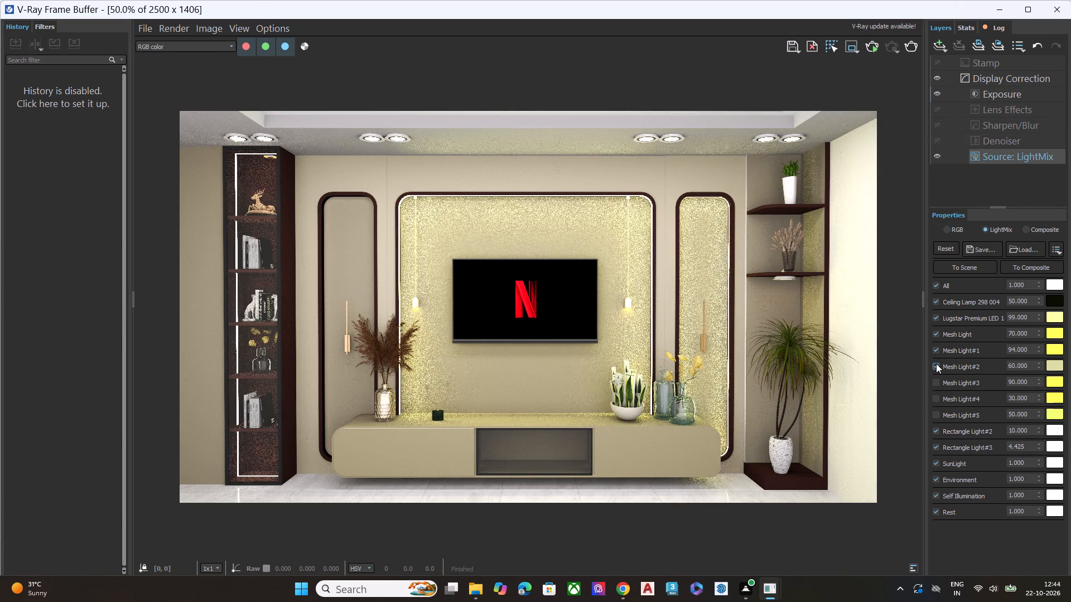
left_click(936, 363)
left_click(937, 381)
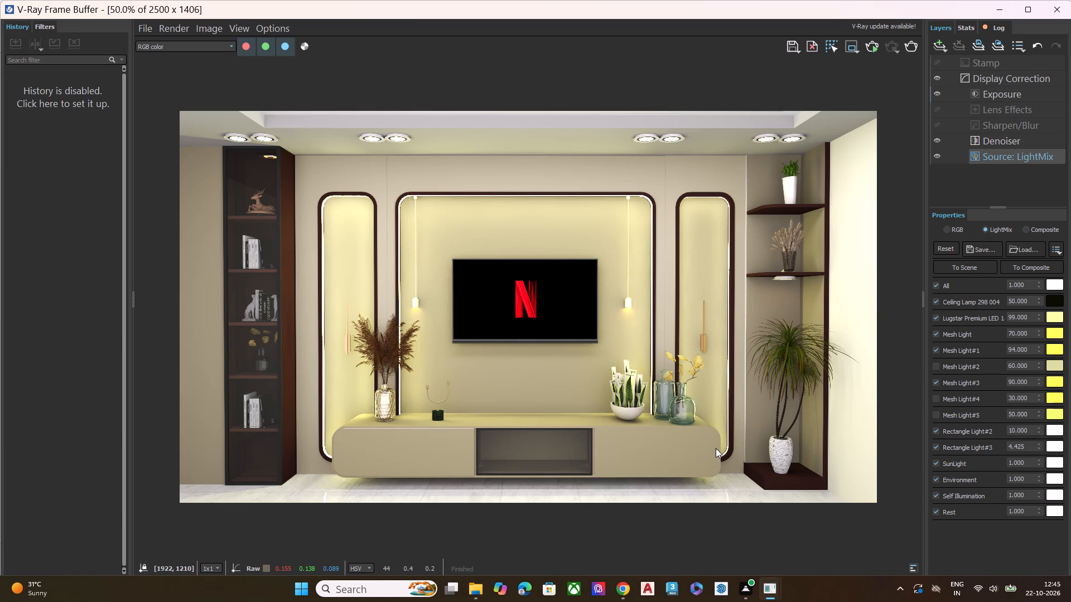
left_click(939, 366)
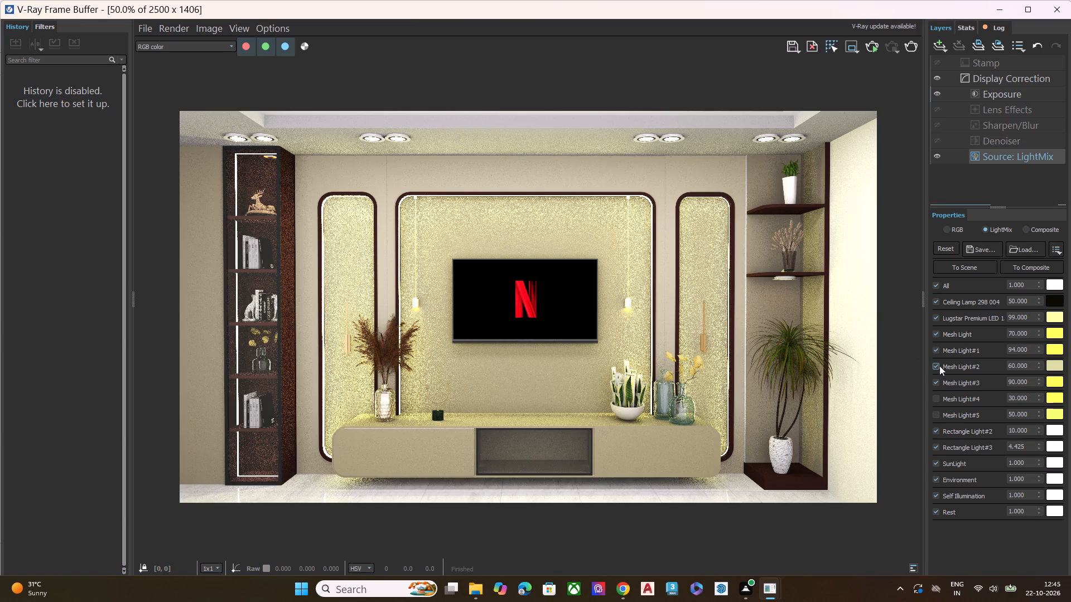
left_click(939, 366)
left_click(939, 366)
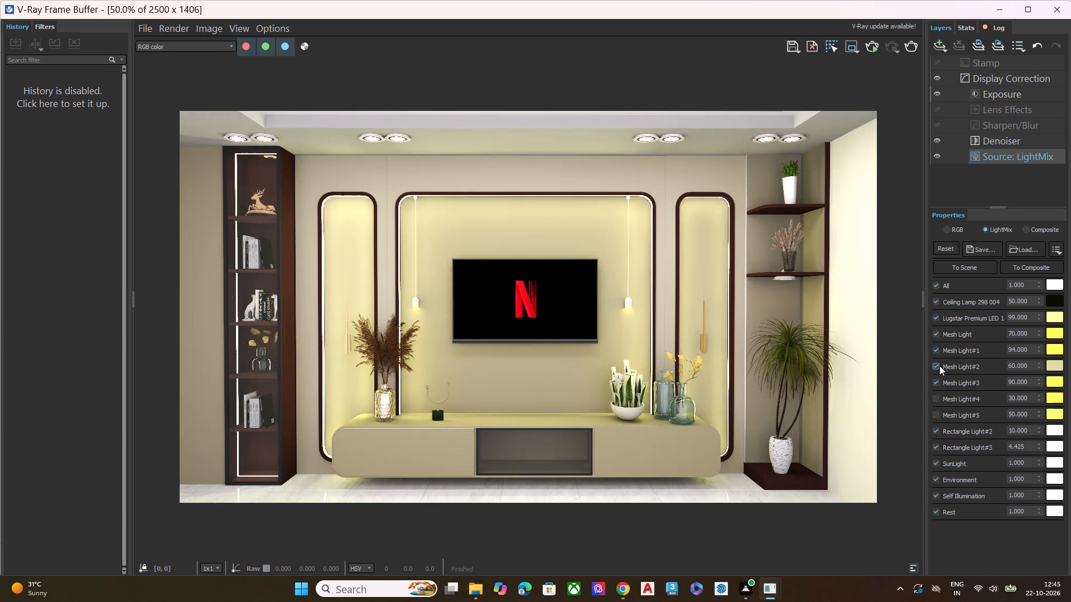
left_click(939, 366)
left_click(939, 366)
left_click(935, 401)
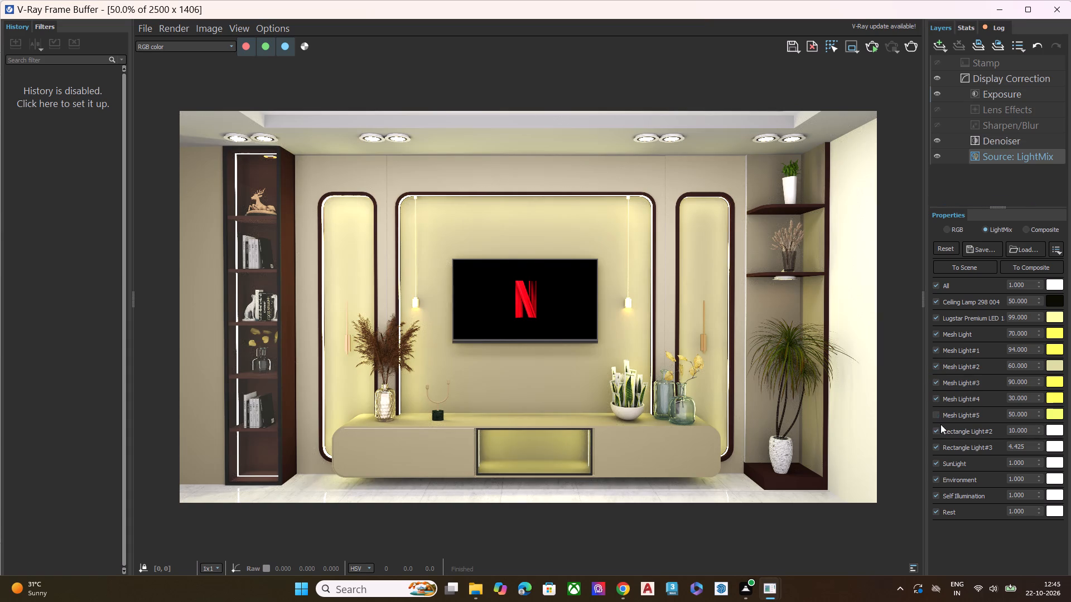
Compare the ceiling cove in the render with Mesh Light#5 switched on and off in the LightMix.
left_click(937, 413)
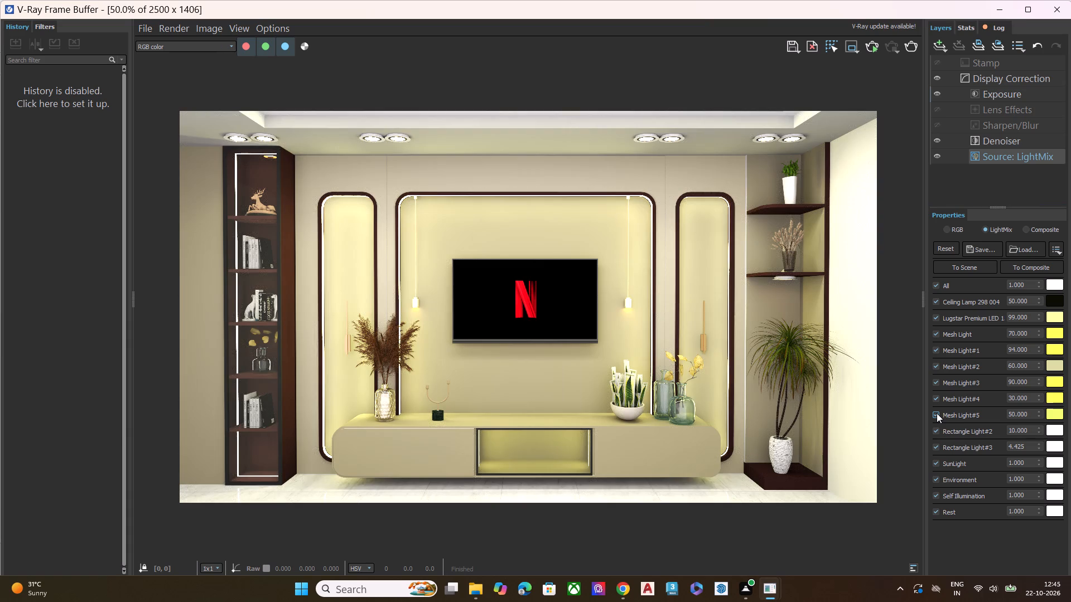
left_click(937, 413)
left_click(937, 413)
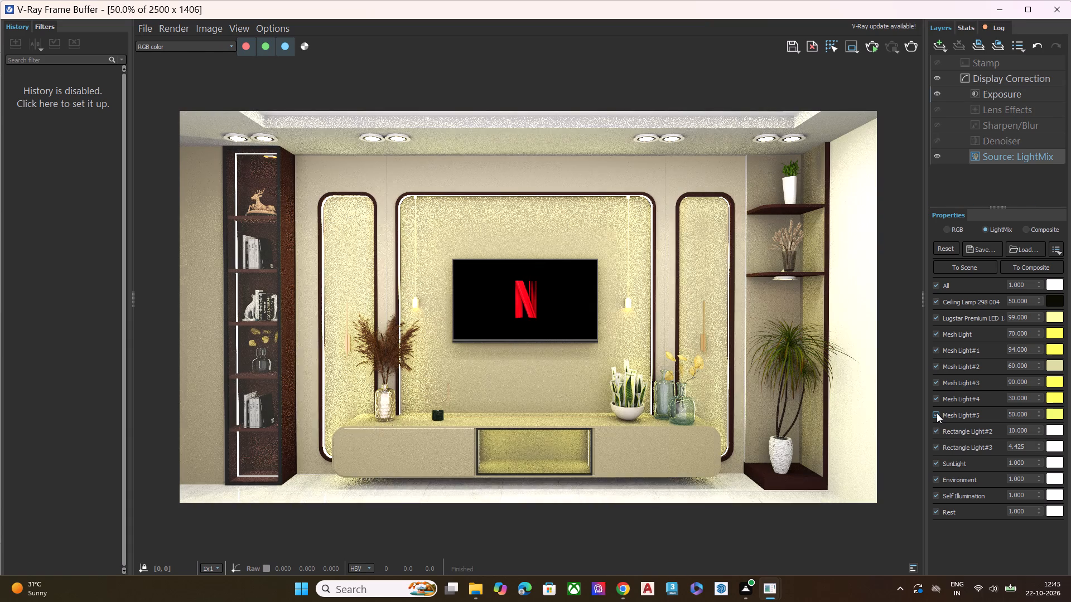
left_click(937, 413)
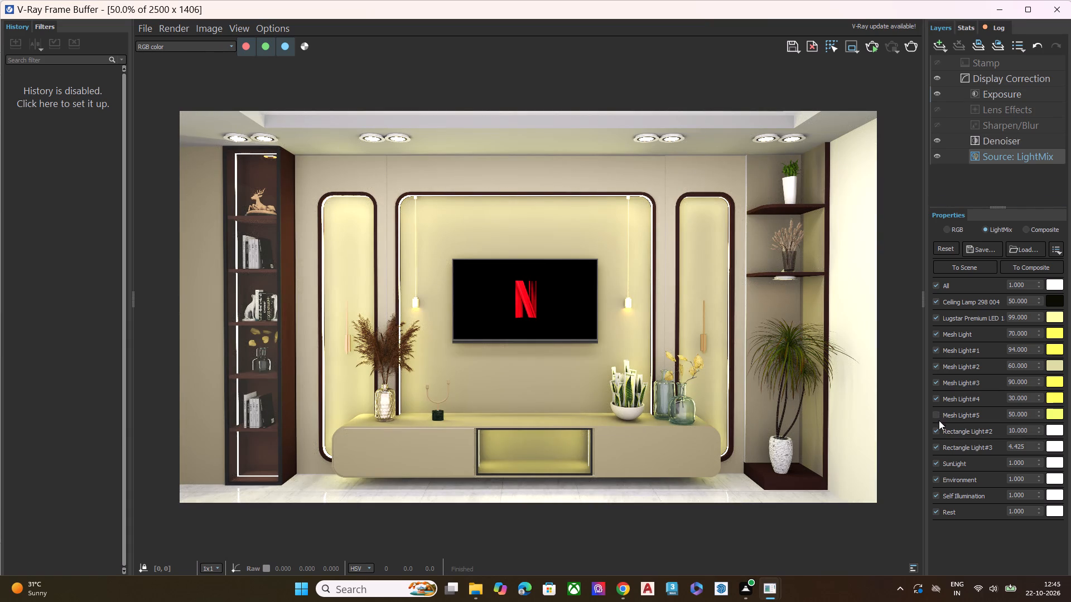
left_click(935, 414)
left_click(935, 414)
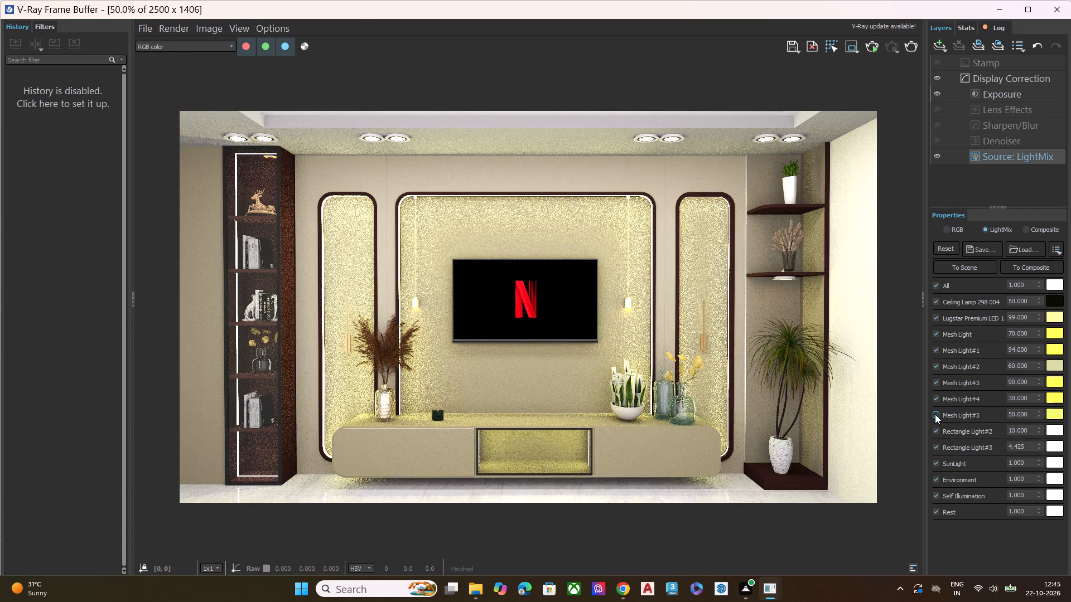
Check the render without both rectangle lights, then leave Rectangle Light#3 off and switch Rectangle Light#2 and Mesh Light#5 on.
left_click(939, 429)
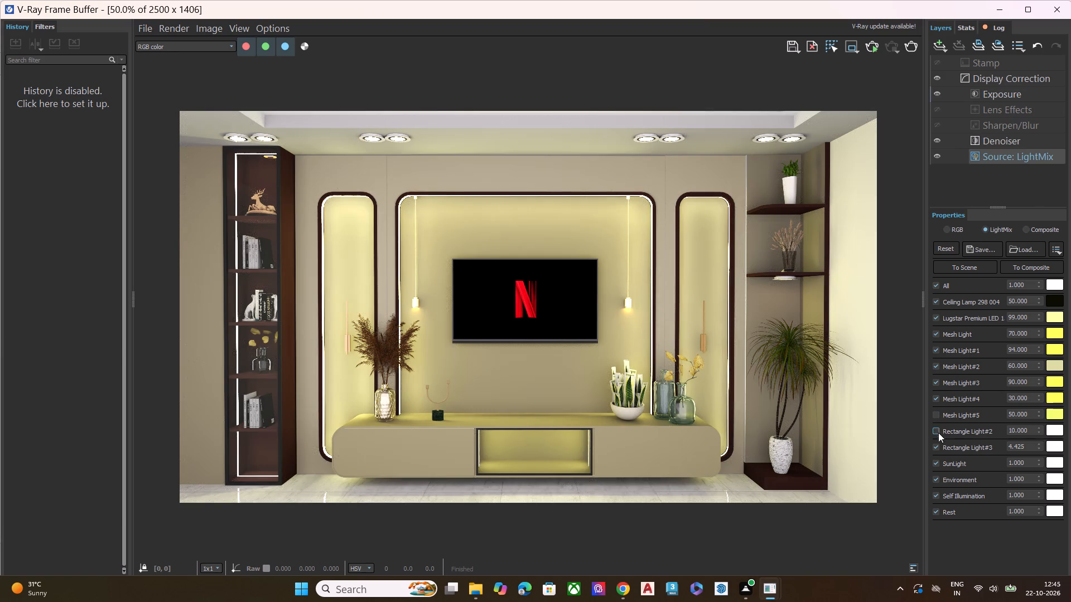
left_click(935, 450)
left_click(934, 449)
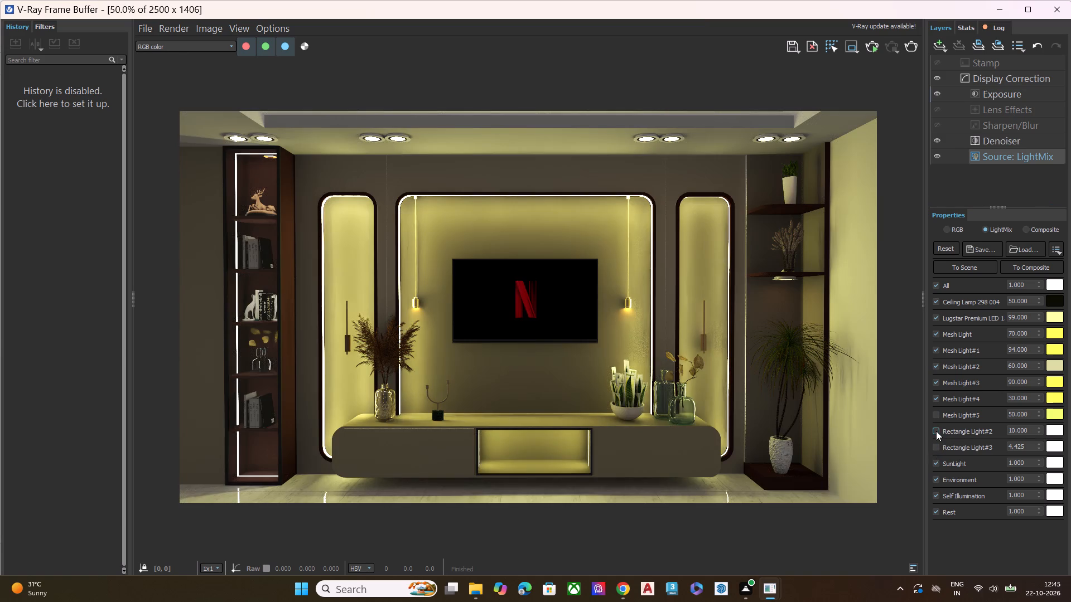
left_click(937, 429)
left_click(937, 418)
left_click(935, 413)
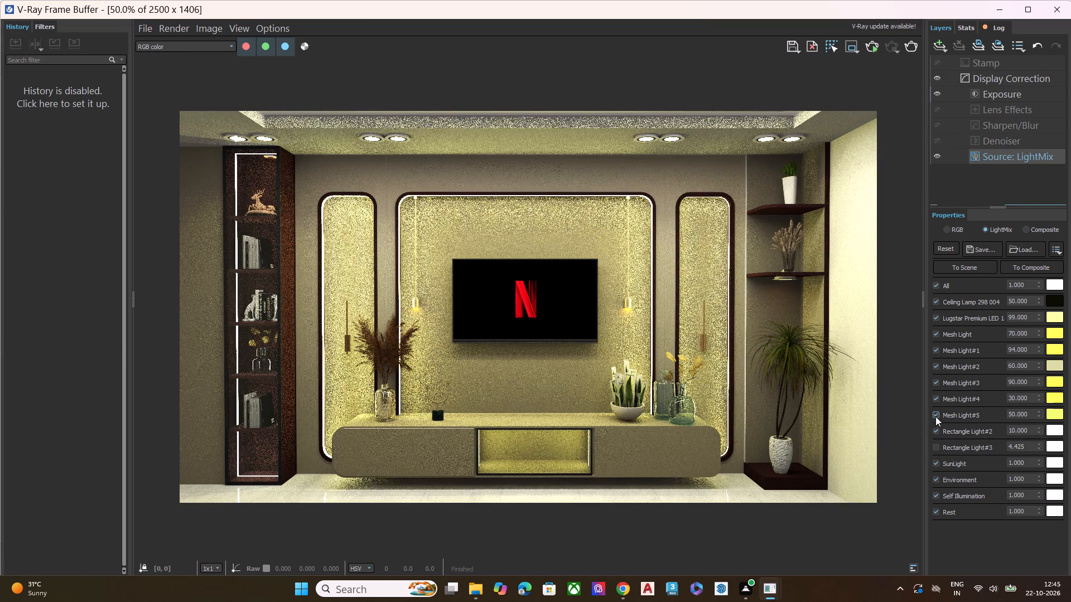
Compare the render with Rectangle Light#3 and Rectangle Light#2 on and off, leaving both switched off in the LightMix.
scroll(762, 420, "up", 1)
scroll(762, 420, "down", 1)
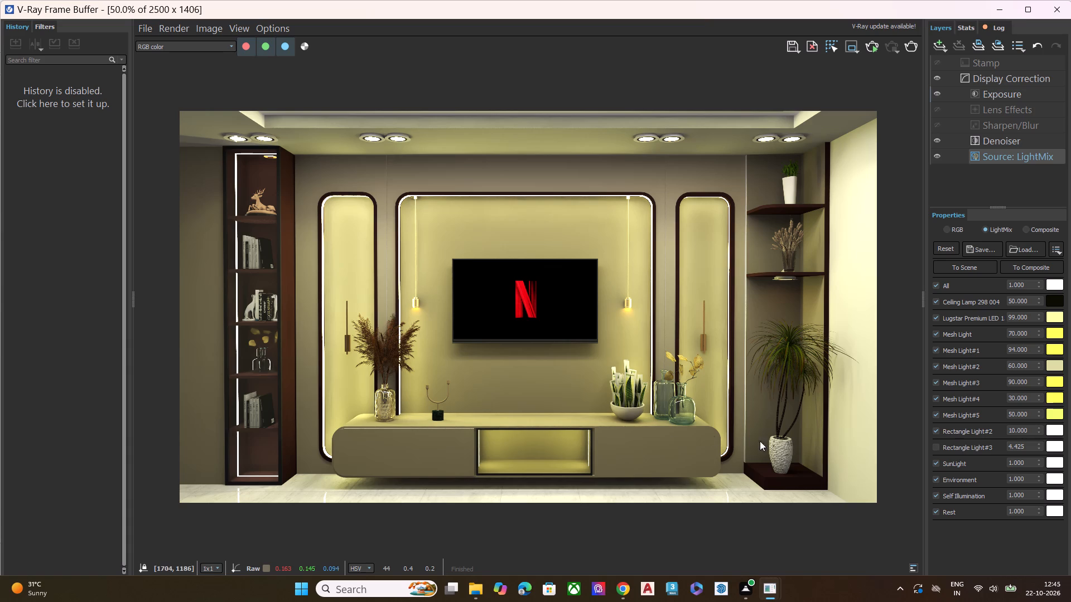
left_click(941, 448)
left_click(938, 448)
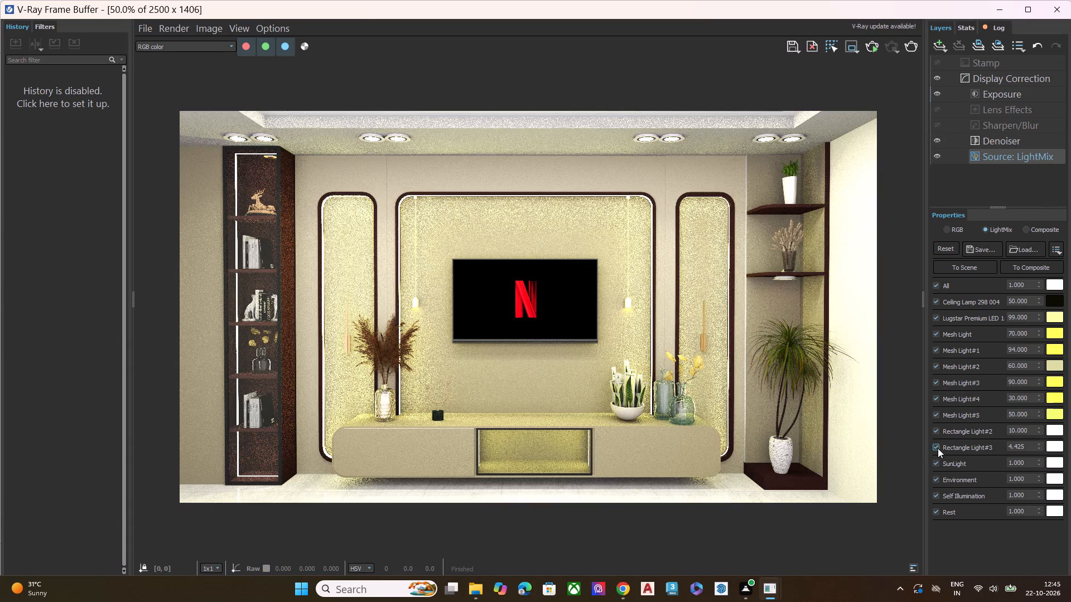
left_click(938, 448)
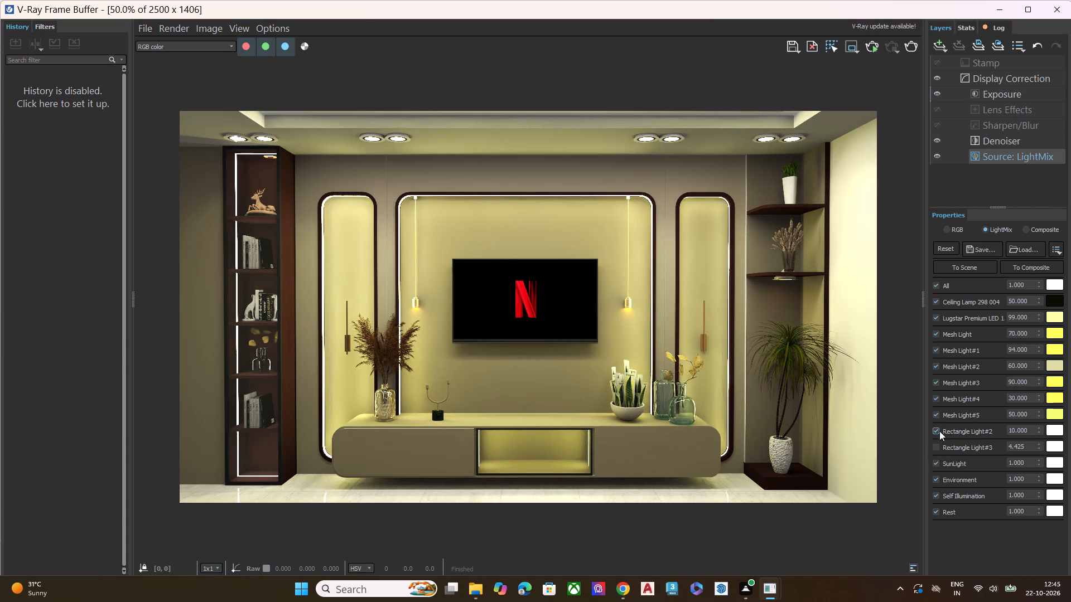
left_click(937, 431)
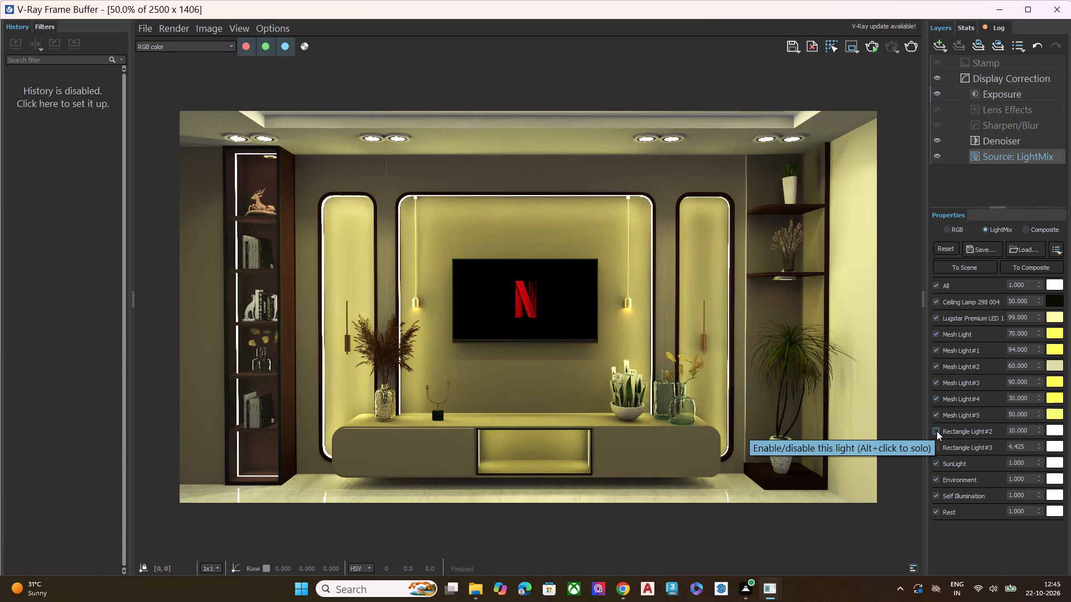
left_click(937, 431)
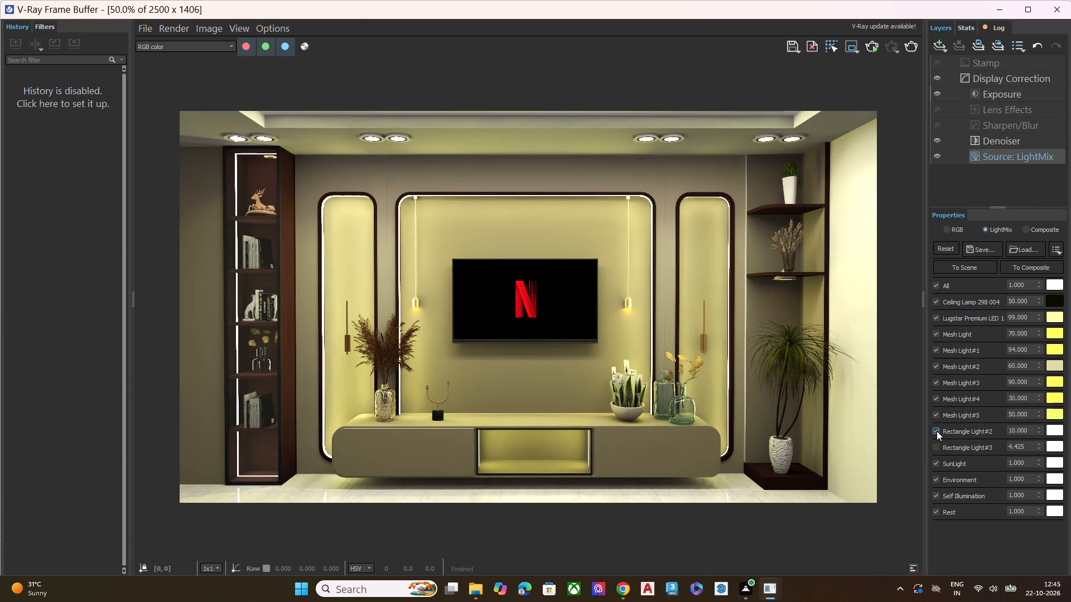
left_click(937, 431)
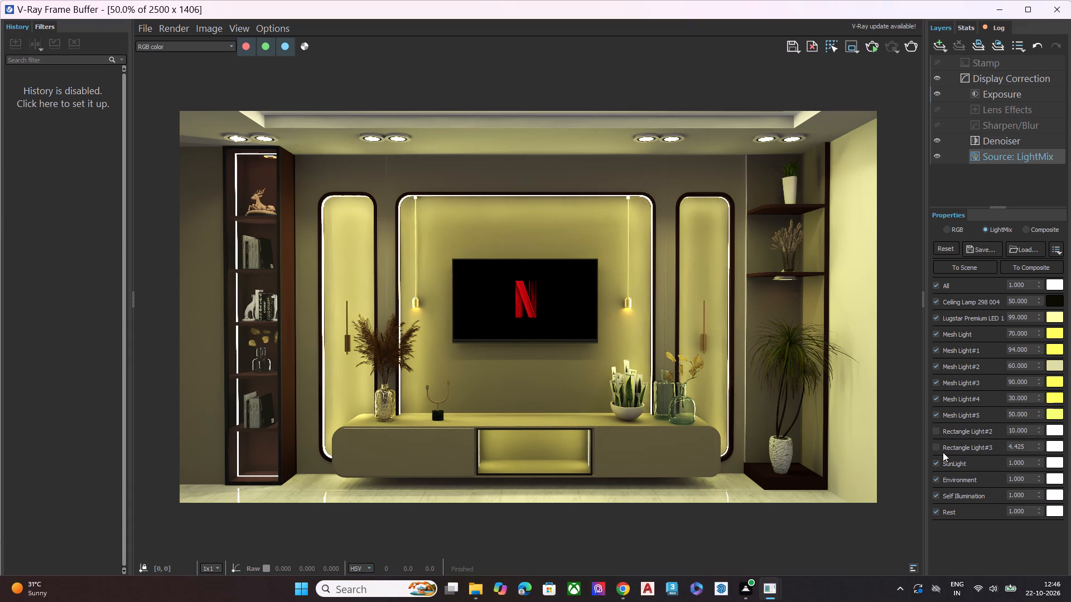
Save the rendered image in Documents as the PNG file REDDY RENDER 3.
left_click(793, 38)
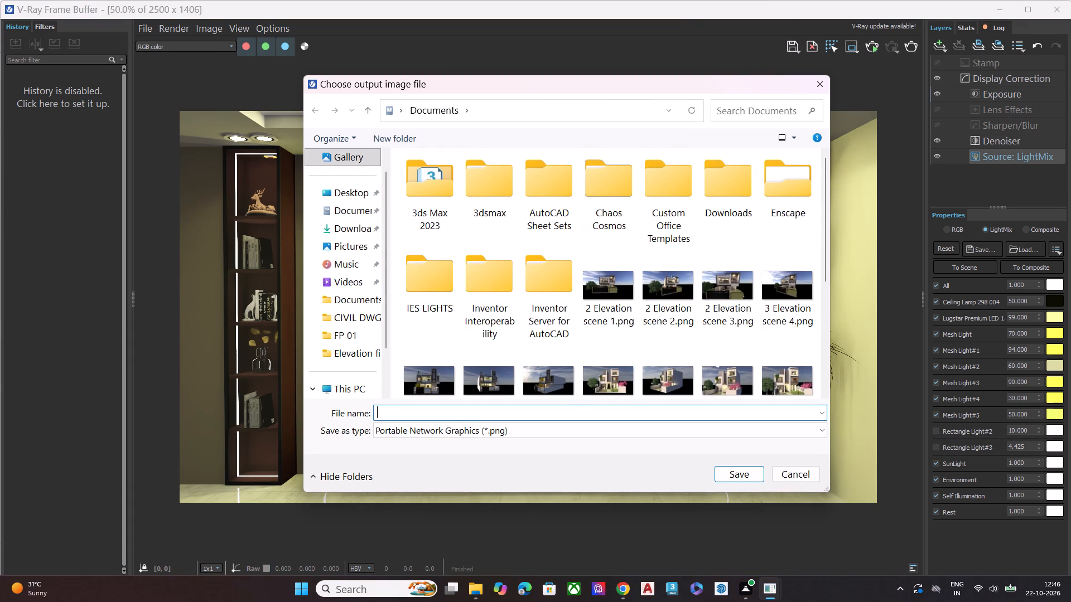
type("REDDY")
key("space")
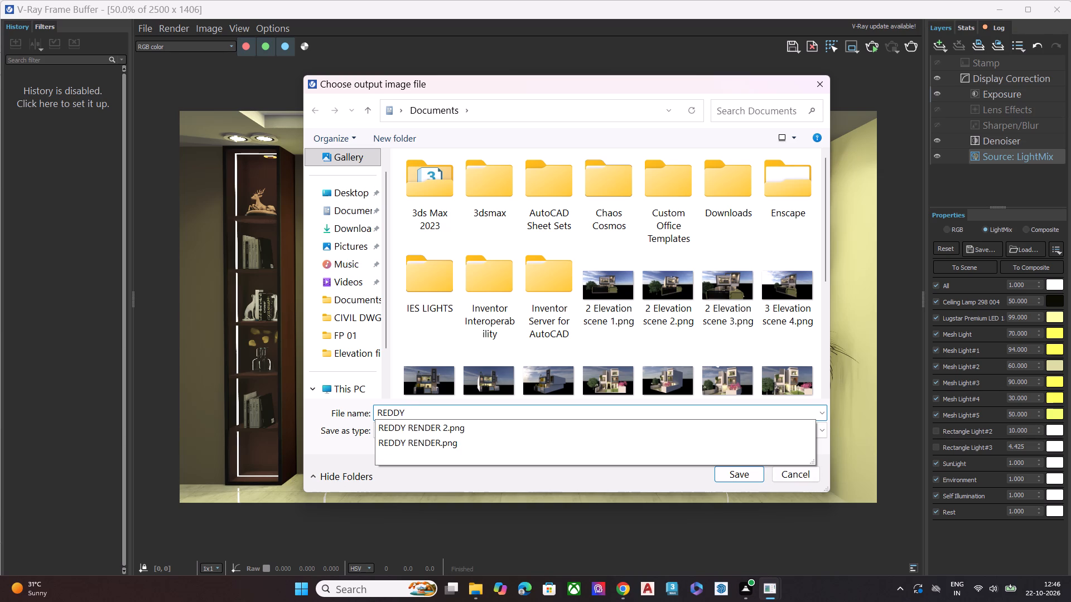
type("RENDER 3")
key("Return")
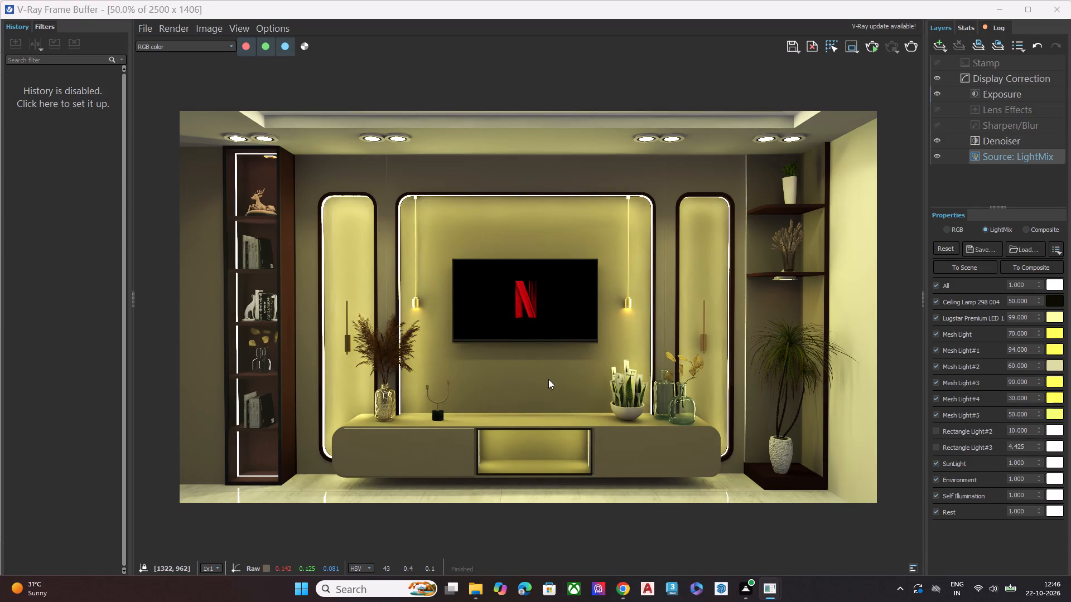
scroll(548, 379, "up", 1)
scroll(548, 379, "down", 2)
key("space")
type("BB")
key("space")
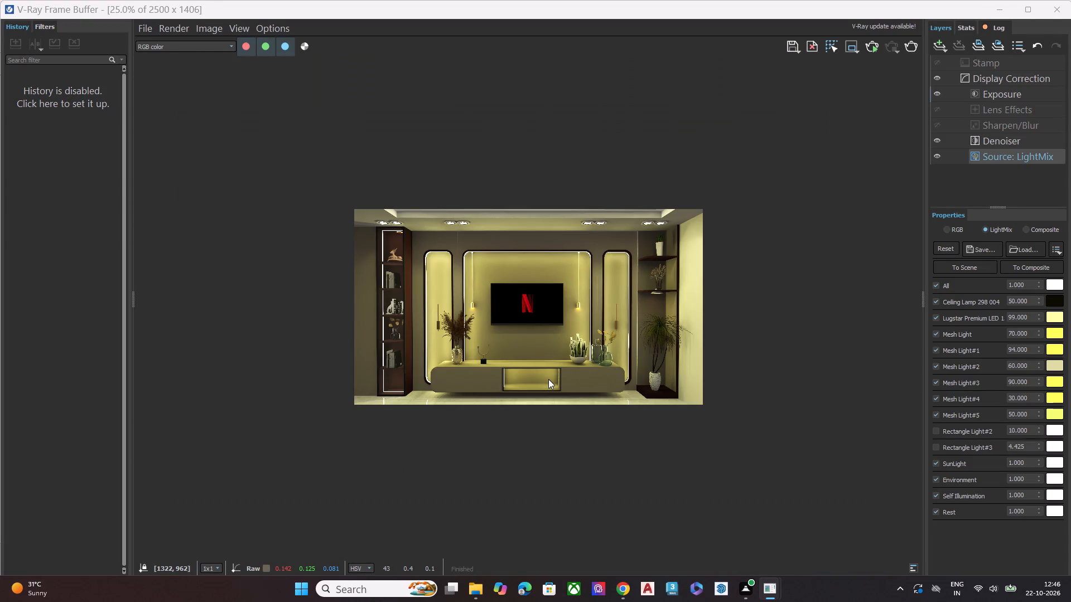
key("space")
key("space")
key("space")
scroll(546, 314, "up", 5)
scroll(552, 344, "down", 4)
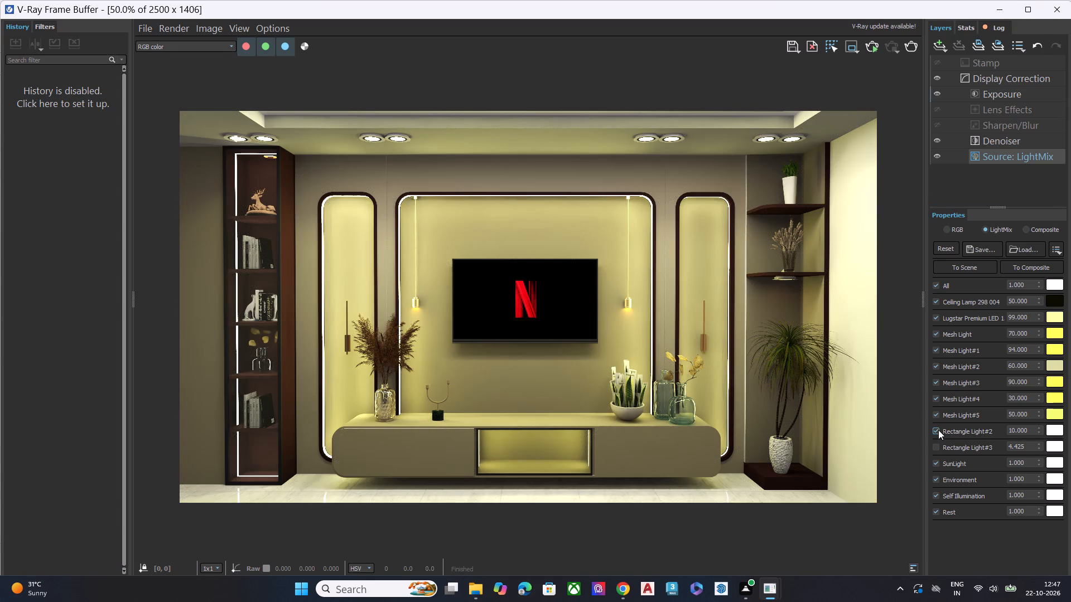
Switch Rectangle Light#3 back on in the LightMix and reduce its intensity to 2.975.
left_click(938, 430)
left_click(942, 448)
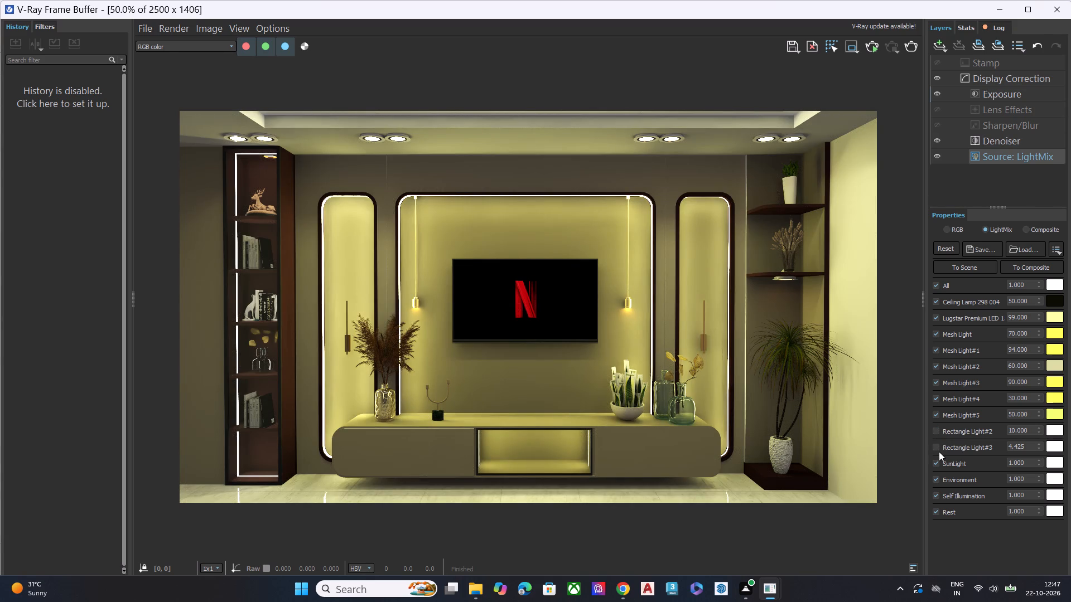
left_click(939, 448)
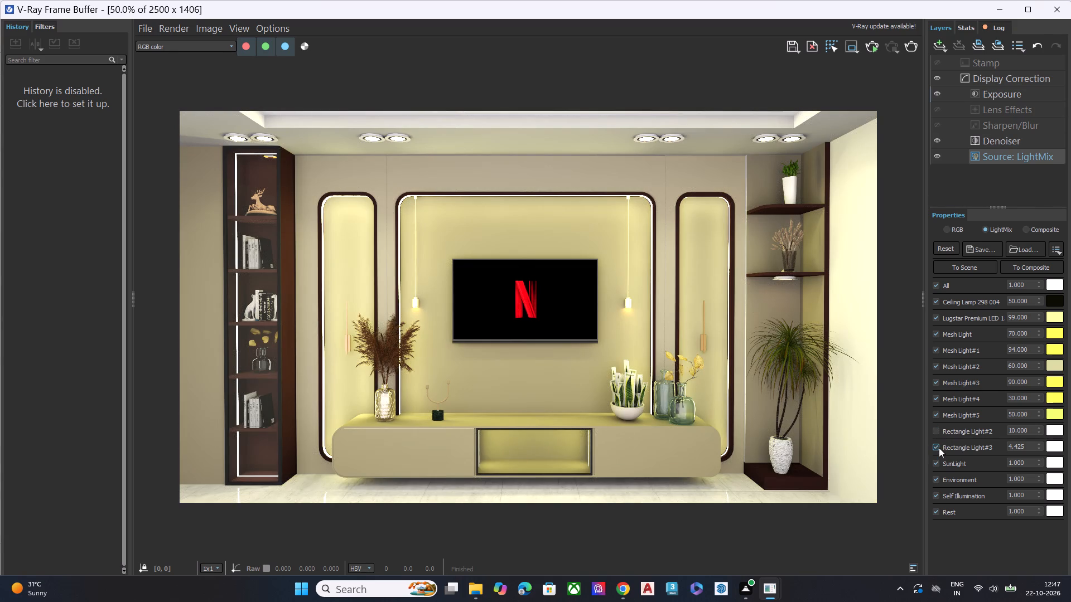
left_click(1038, 446)
triple_click(1039, 447)
left_click(1039, 447)
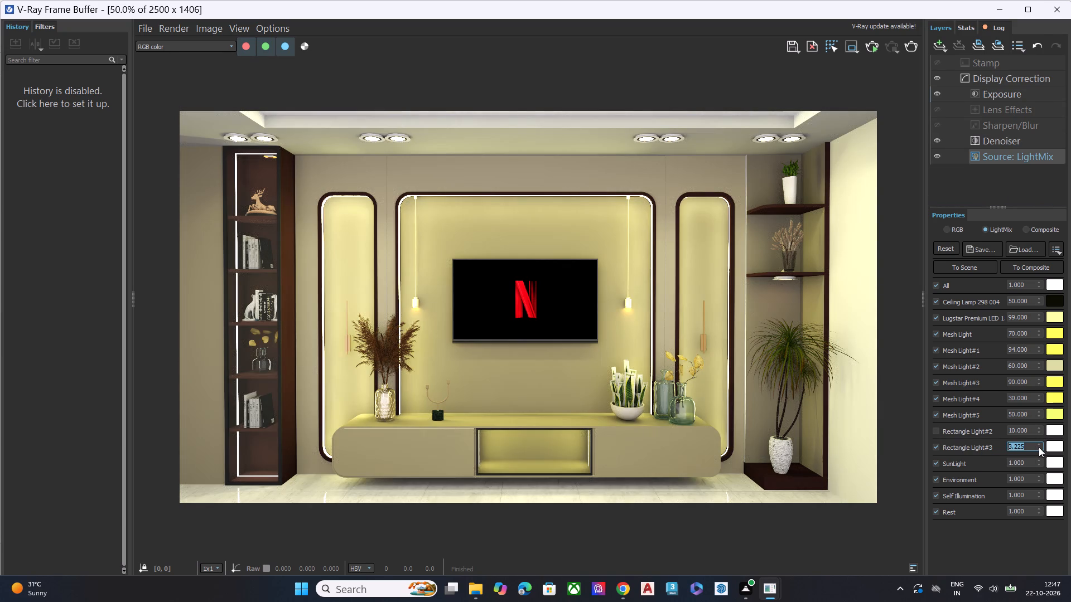
left_click(1039, 447)
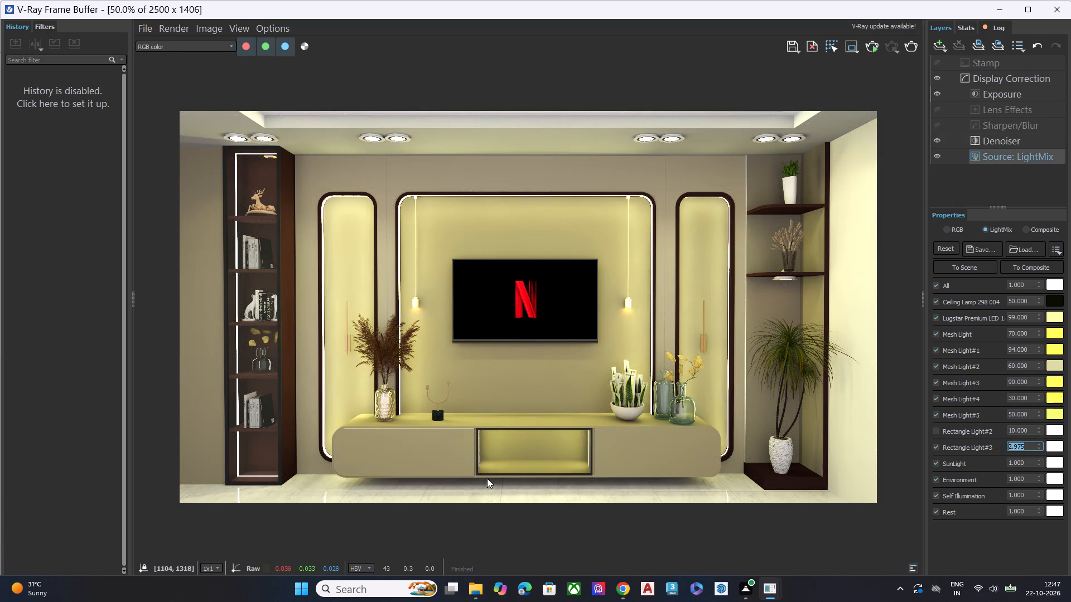
Switch Rectangle Light#2 back on after comparing the render with and without it, and inspect the TV console and floor up close.
left_click(937, 432)
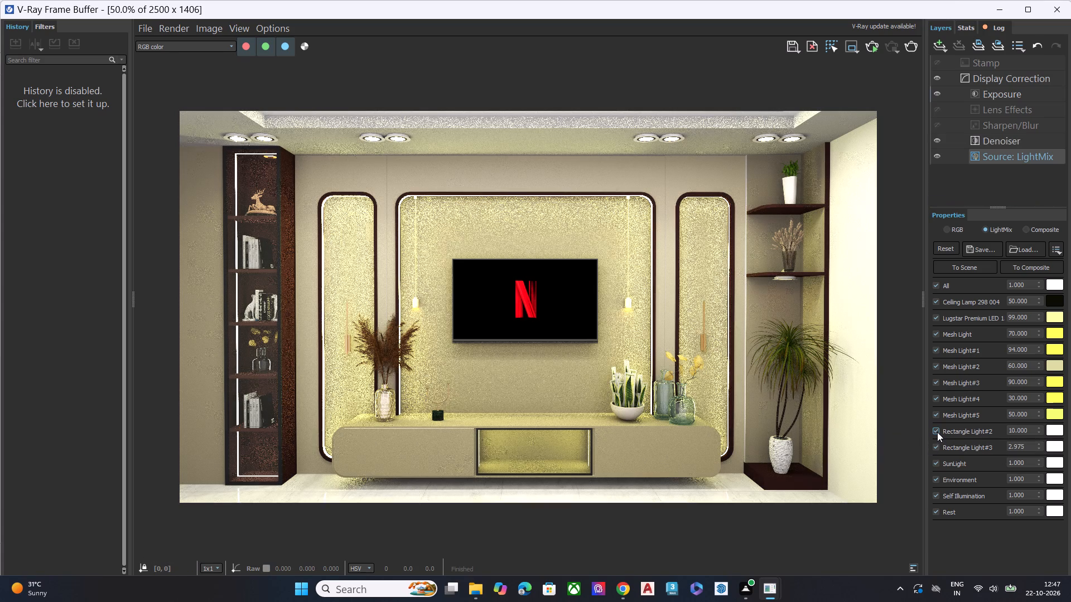
left_click(937, 432)
left_click(937, 432)
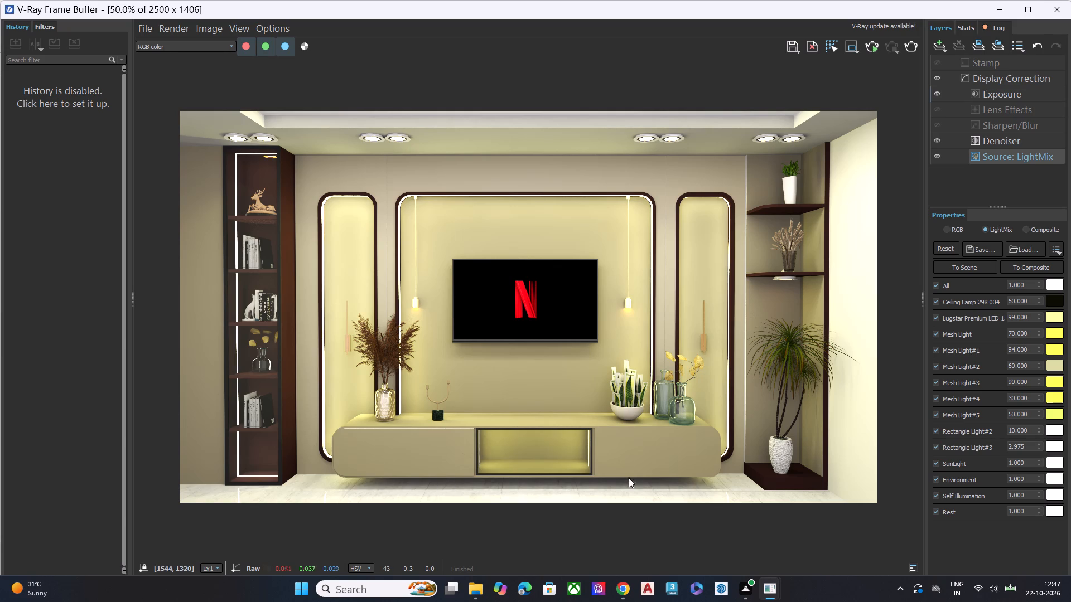
scroll(640, 475, "up", 1)
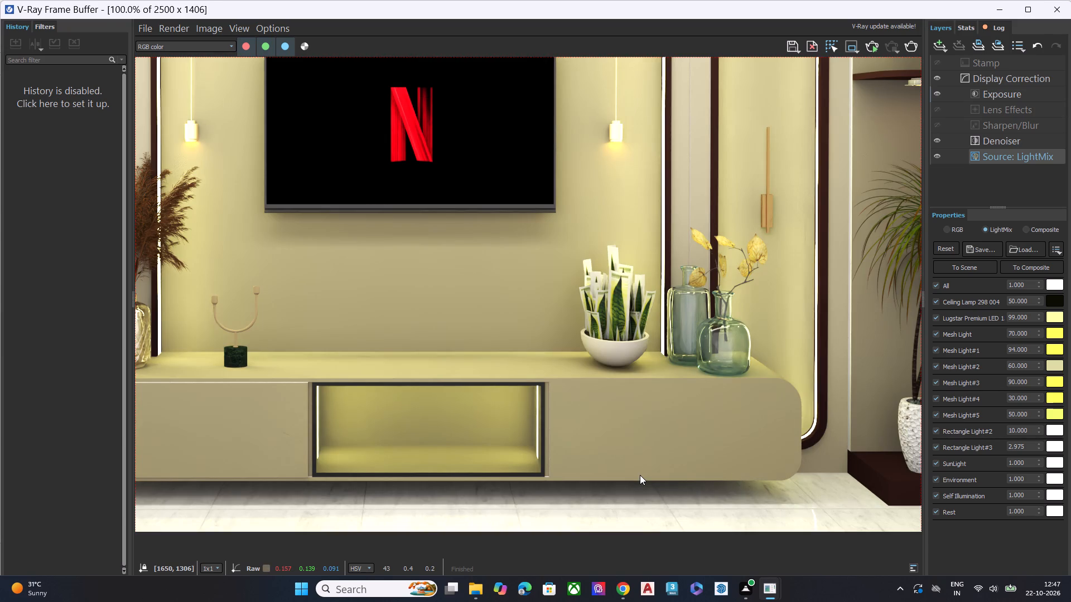
scroll(640, 475, "up", 1)
scroll(640, 475, "down", 1)
Leave the frame buffer and review the denoiser options and camera settings in the V-Ray Asset Editor's render settings.
scroll(563, 423, "down", 1)
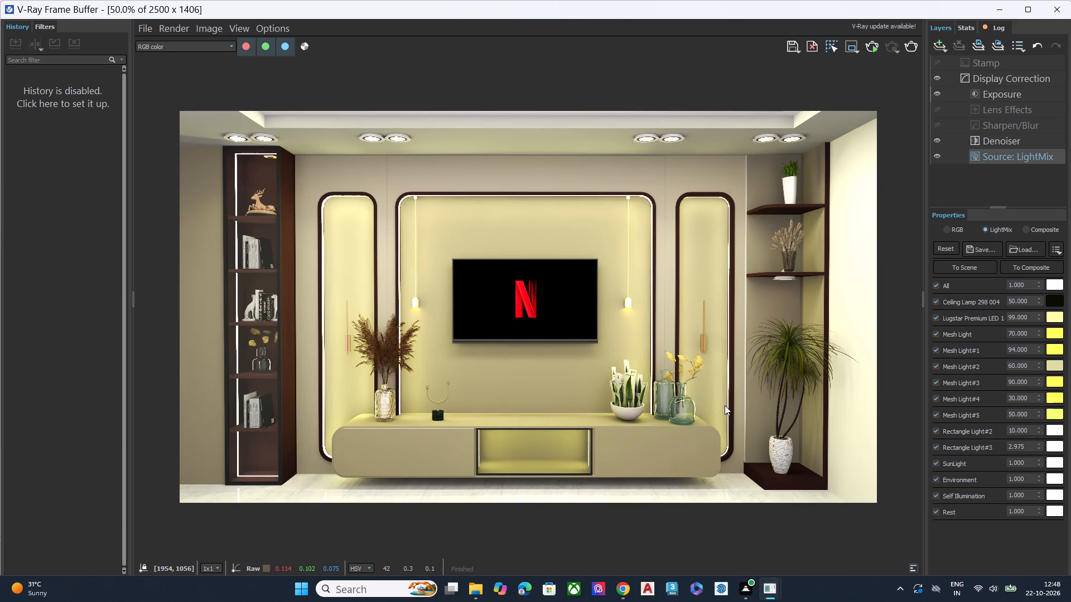
left_click(1006, 10)
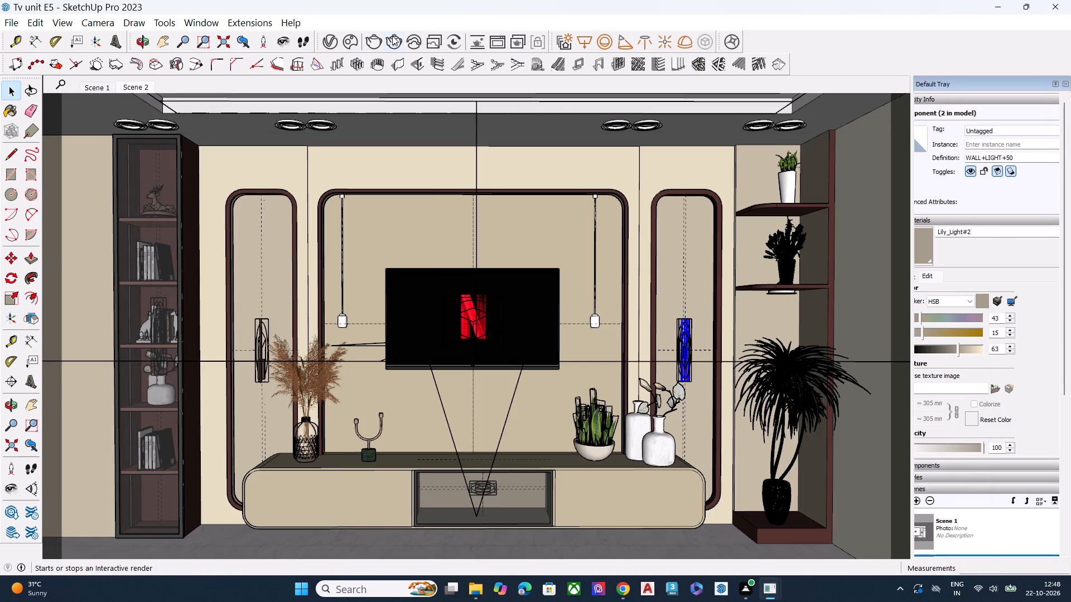
left_click(330, 42)
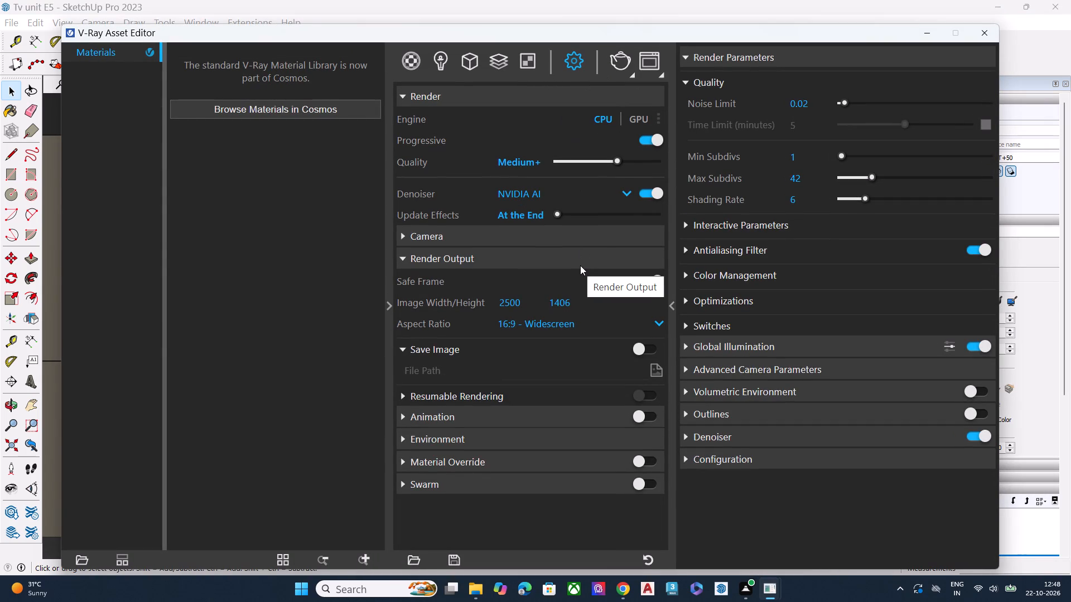
left_click(623, 191)
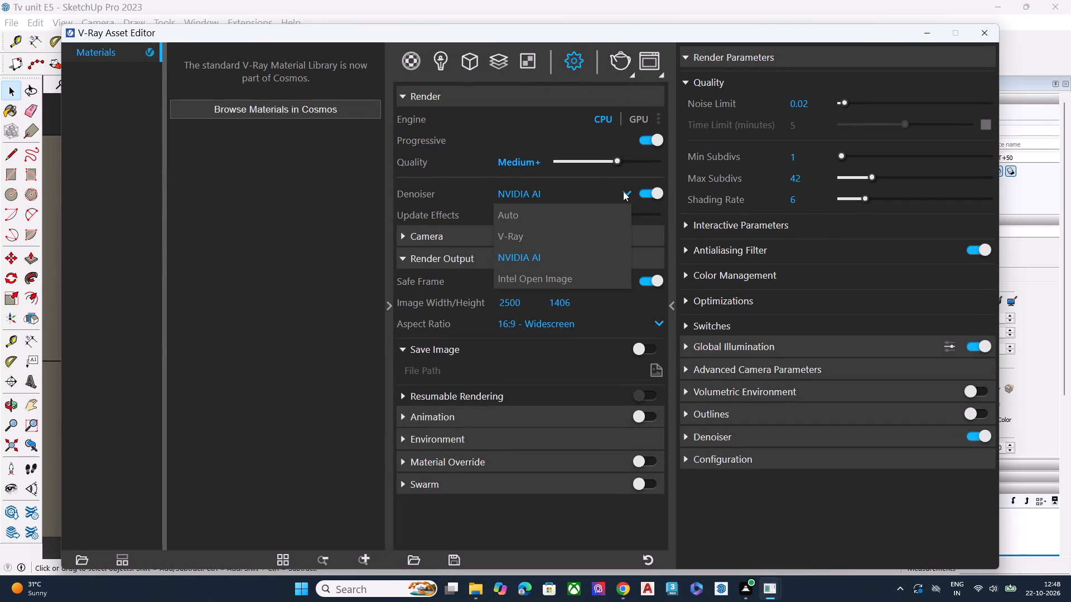
left_click(623, 191)
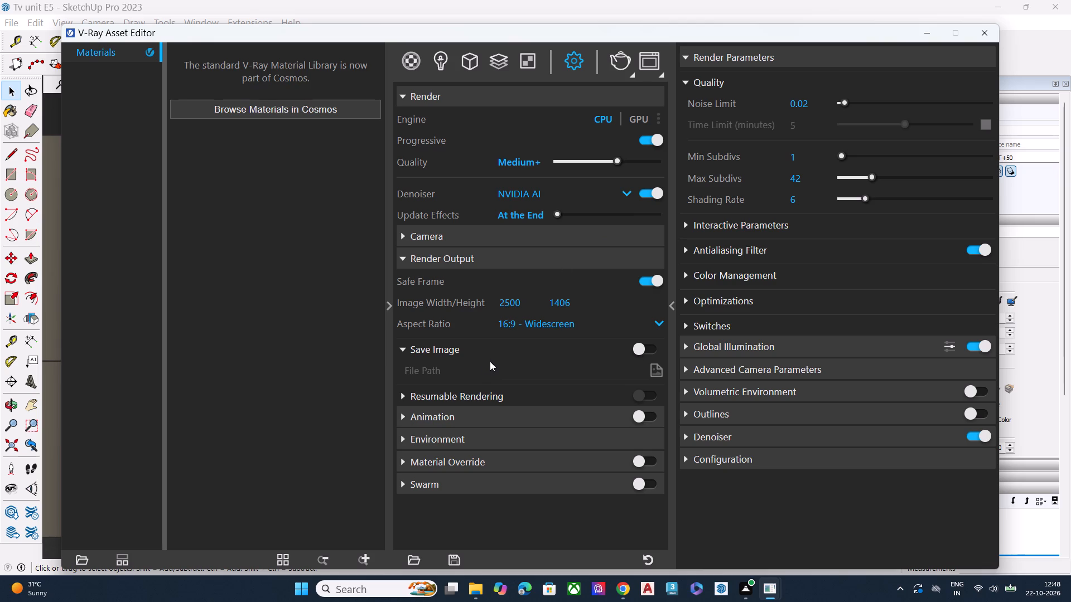
left_click(512, 236)
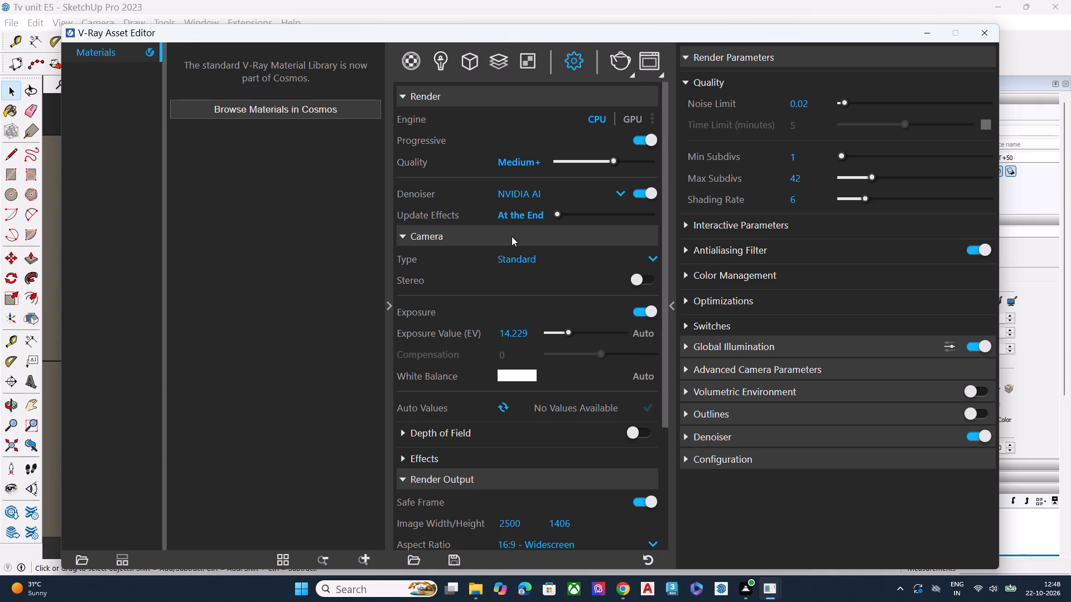
left_click(512, 236)
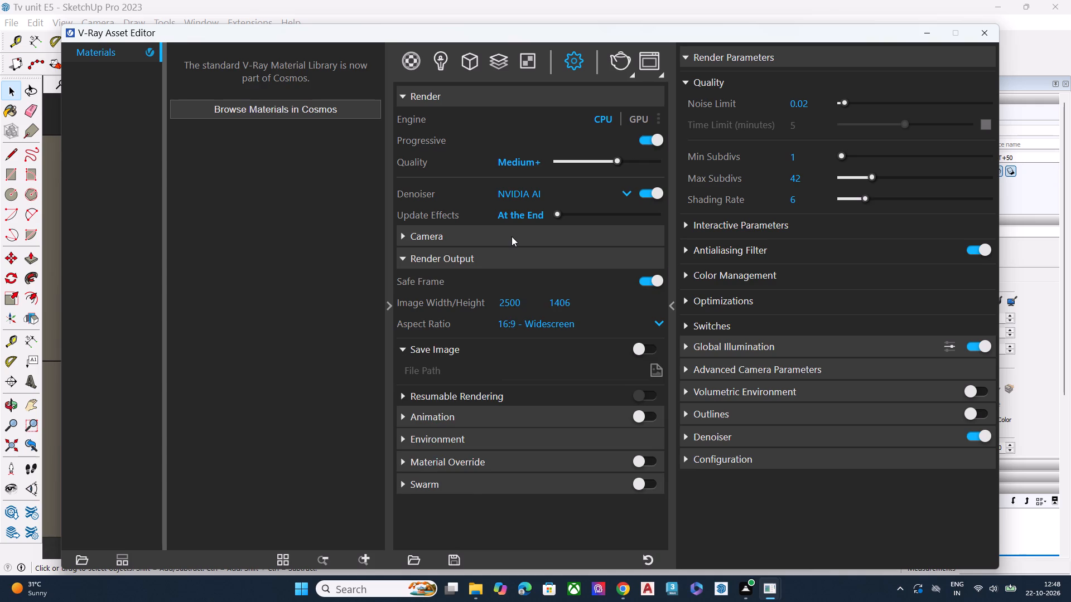
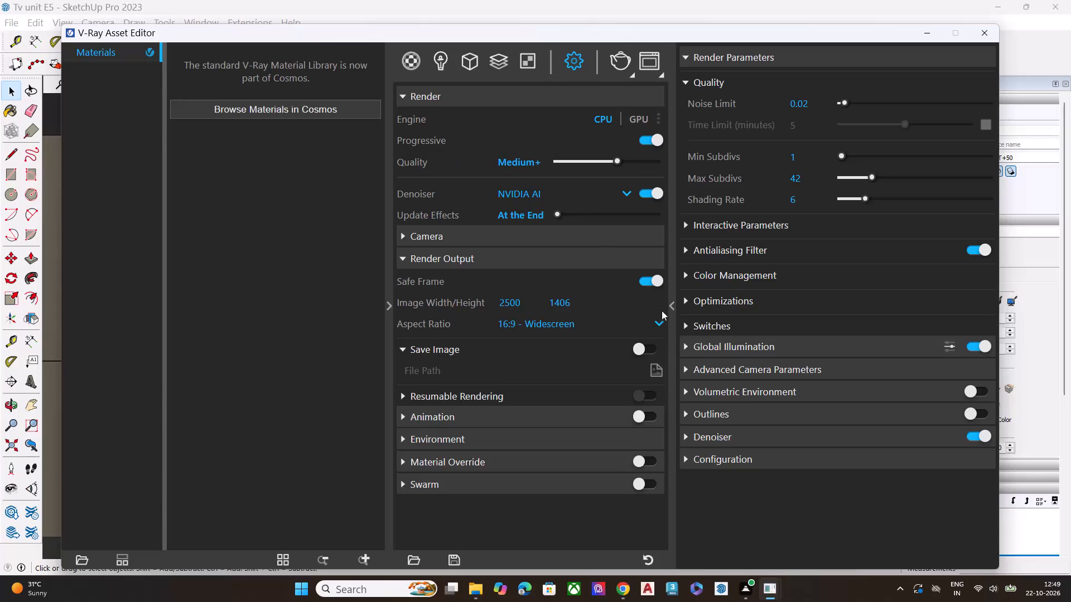
Review the Global Illumination, Advanced Camera Parameters and Volumetric Environment render settings, and leave the Asset Editor.
left_click(742, 345)
scroll(805, 366, "down", 2)
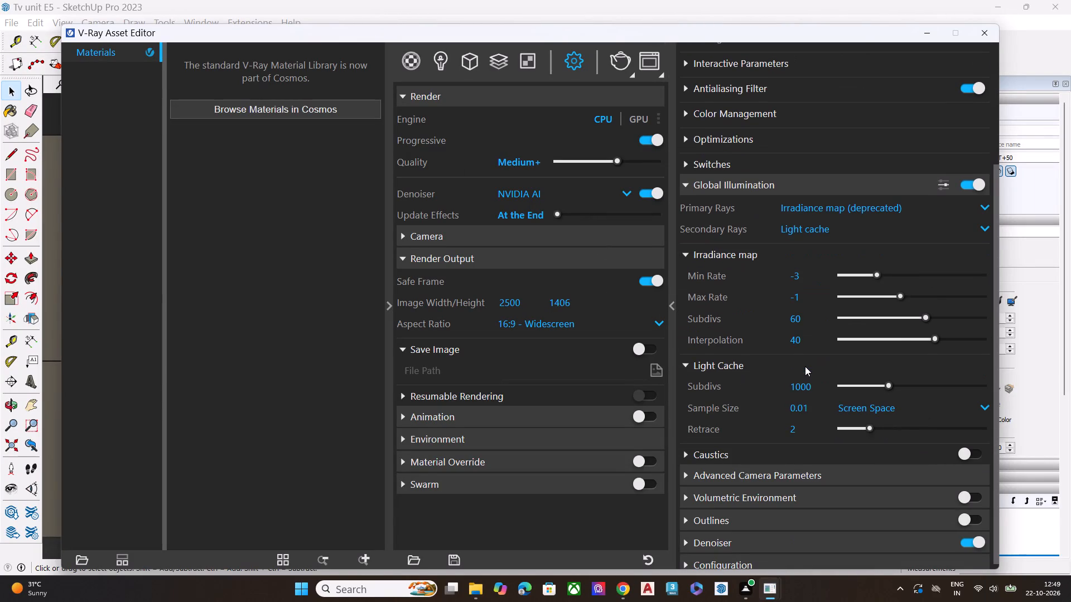
left_click(771, 182)
left_click(757, 361)
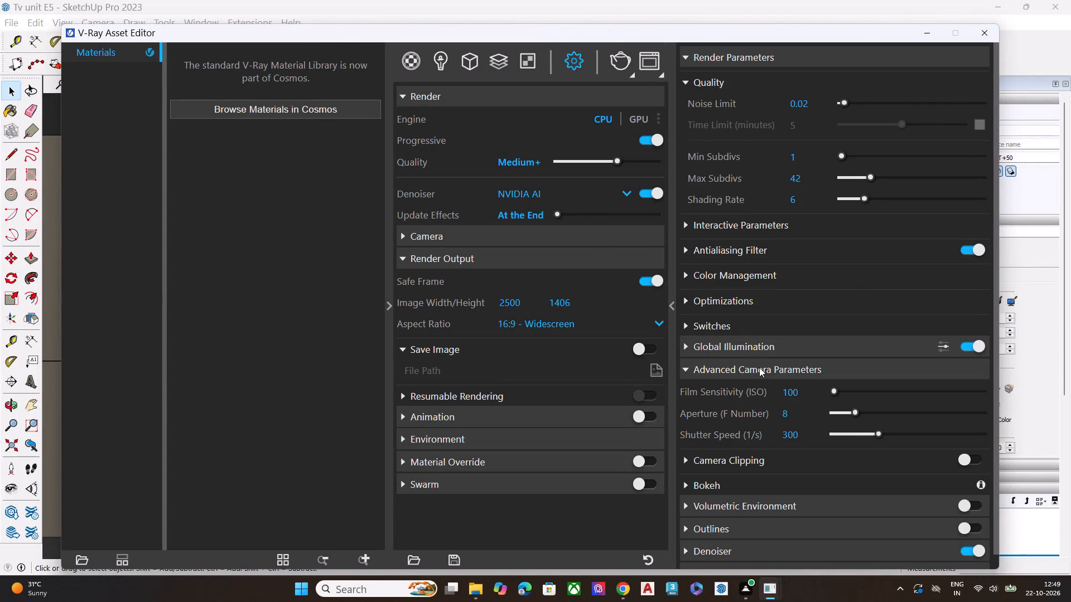
left_click(759, 367)
left_click(768, 396)
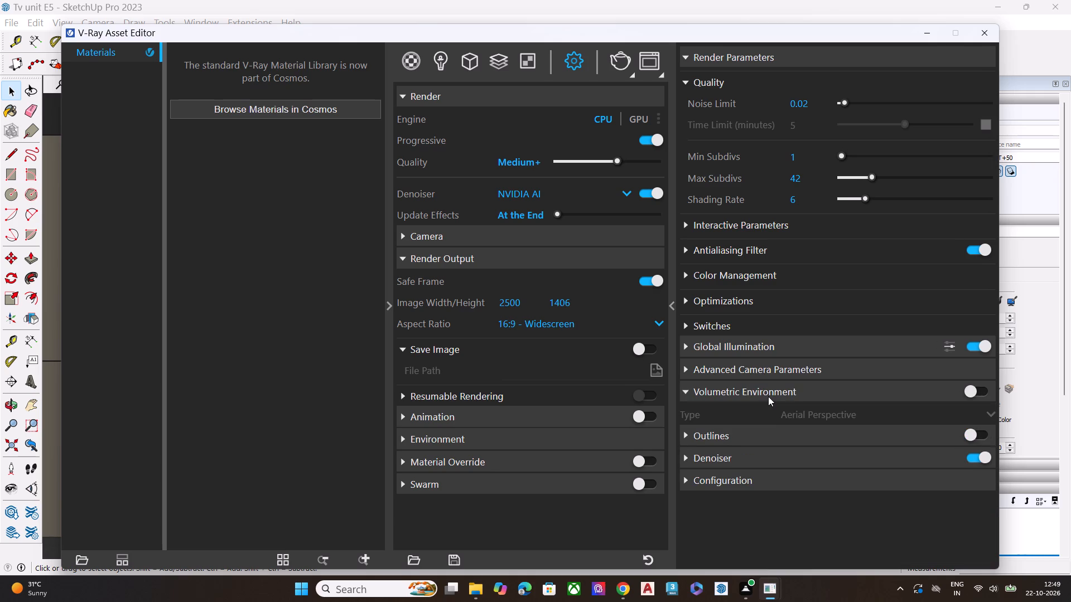
left_click(768, 396)
left_click(771, 373)
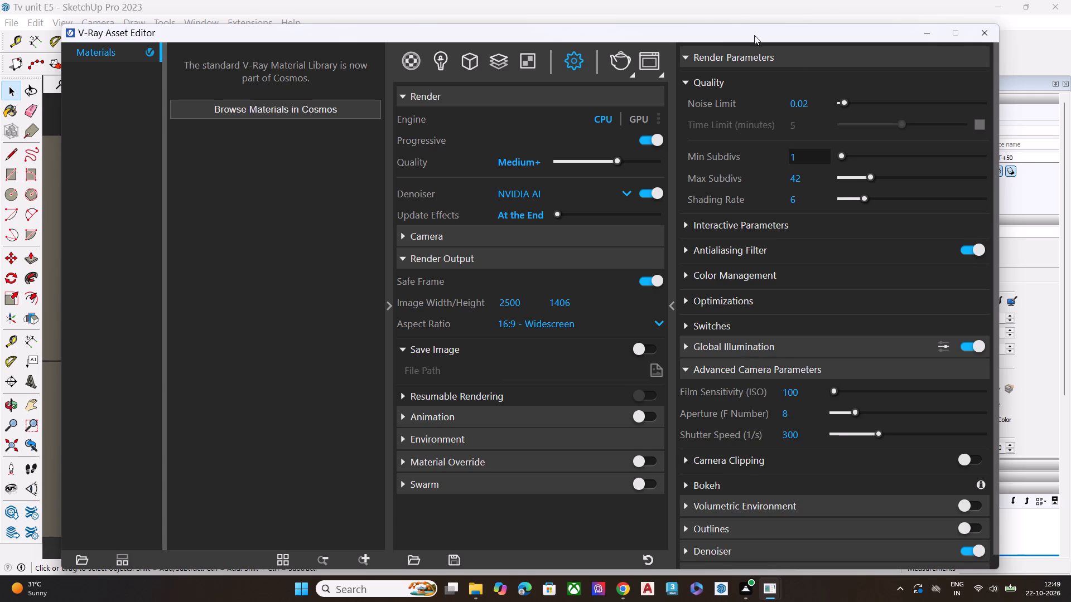
left_click(764, 363)
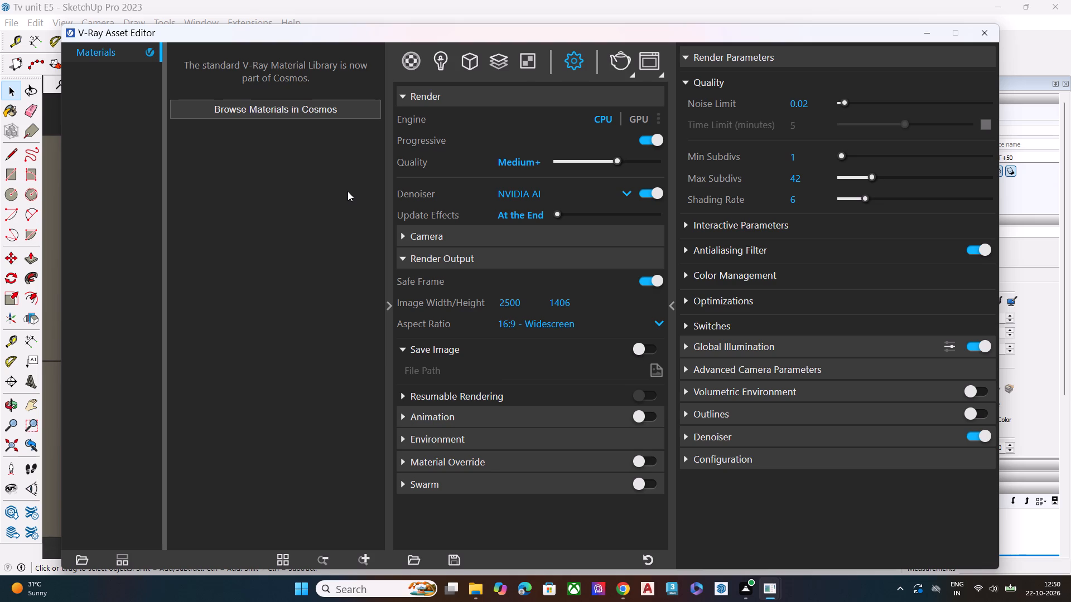
left_click(977, 35)
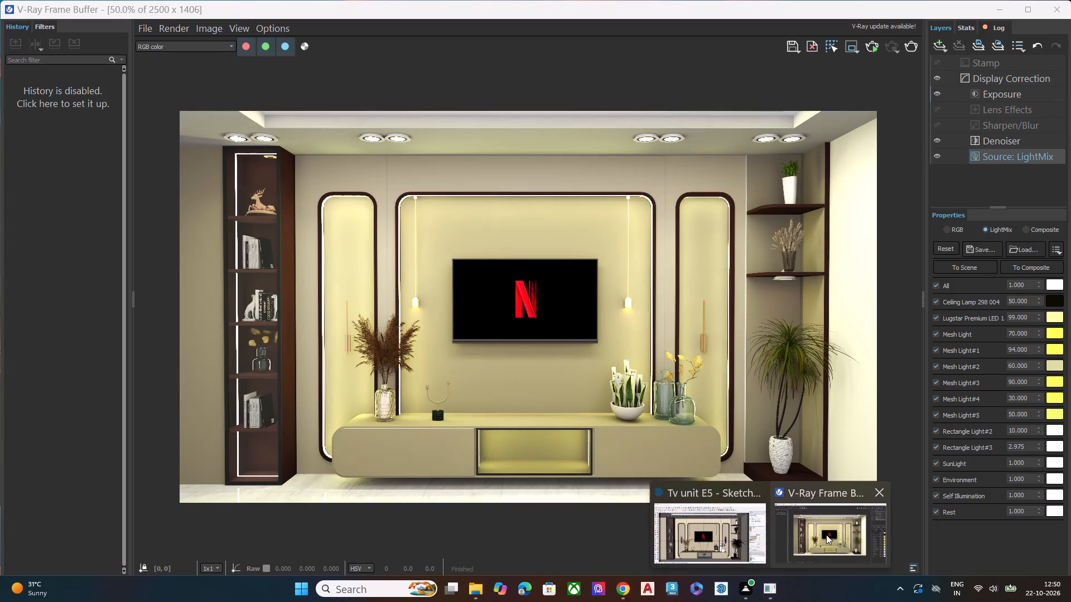
Return to the V-Ray Frame Buffer and inspect the TV wall, side shelves and console of the render up close.
left_click(826, 535)
scroll(565, 339, "up", 1)
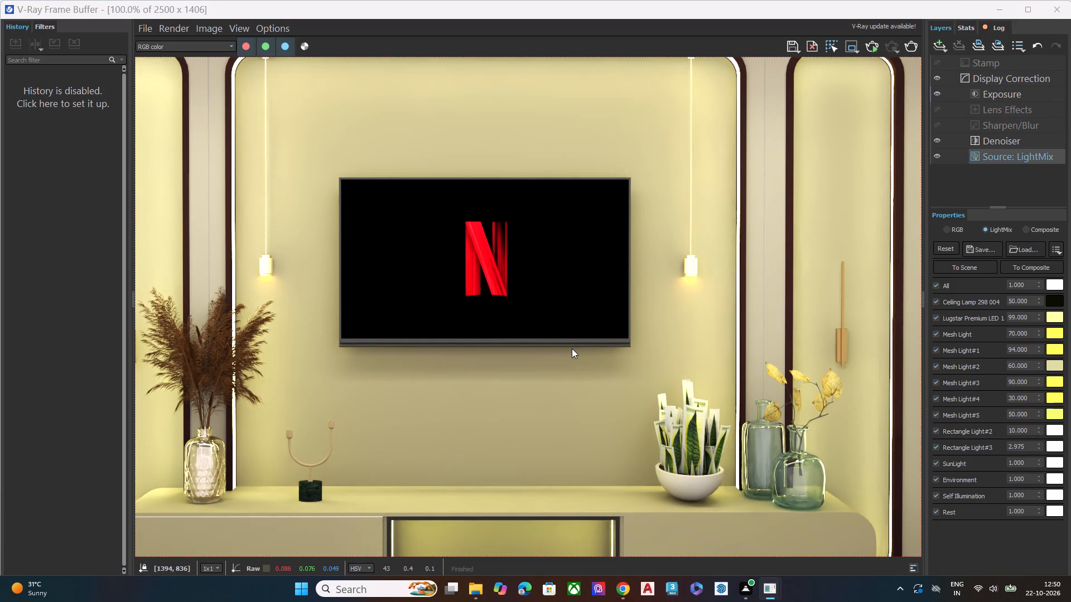
scroll(572, 349, "down", 1)
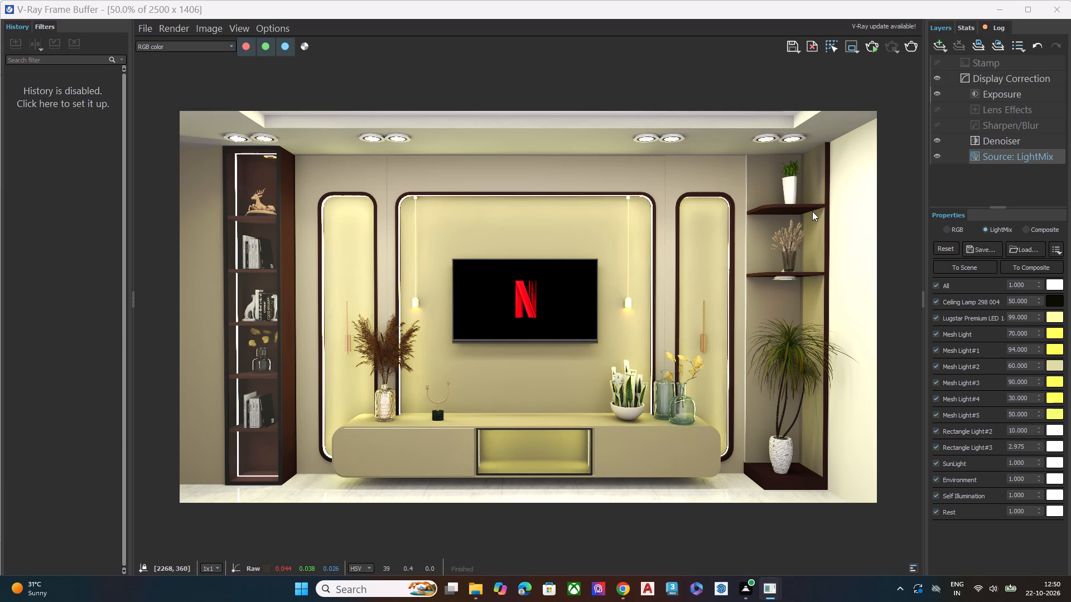
scroll(774, 472, "up", 1)
scroll(774, 472, "down", 1)
scroll(774, 472, "up", 1)
scroll(809, 450, "down", 1)
scroll(809, 450, "up", 3)
scroll(776, 446, "down", 3)
scroll(756, 312, "up", 2)
scroll(757, 313, "down", 2)
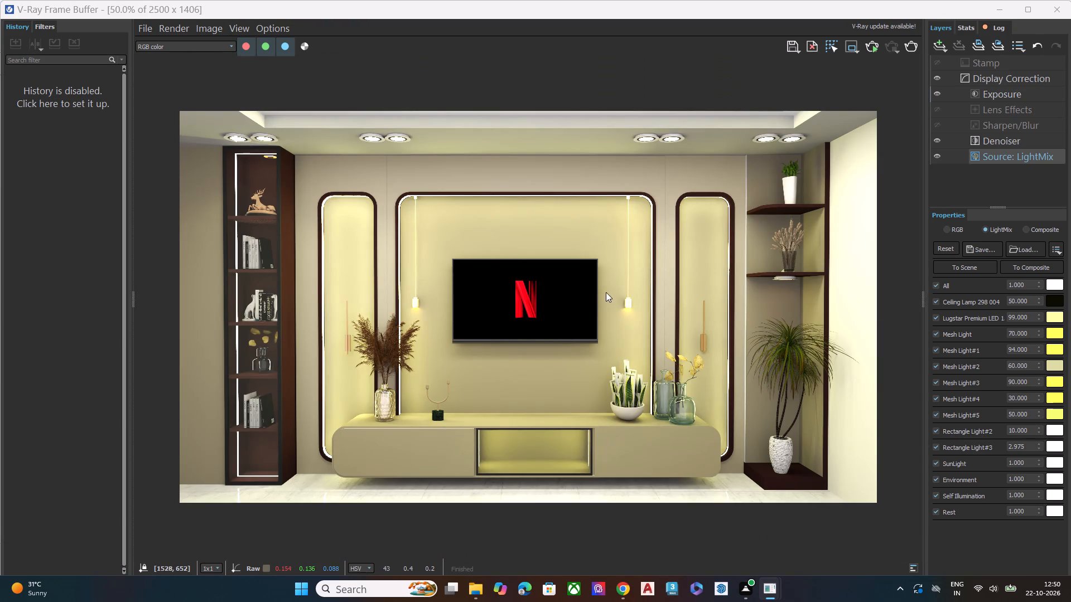
scroll(606, 294, "down", 1)
scroll(533, 416, "up", 2)
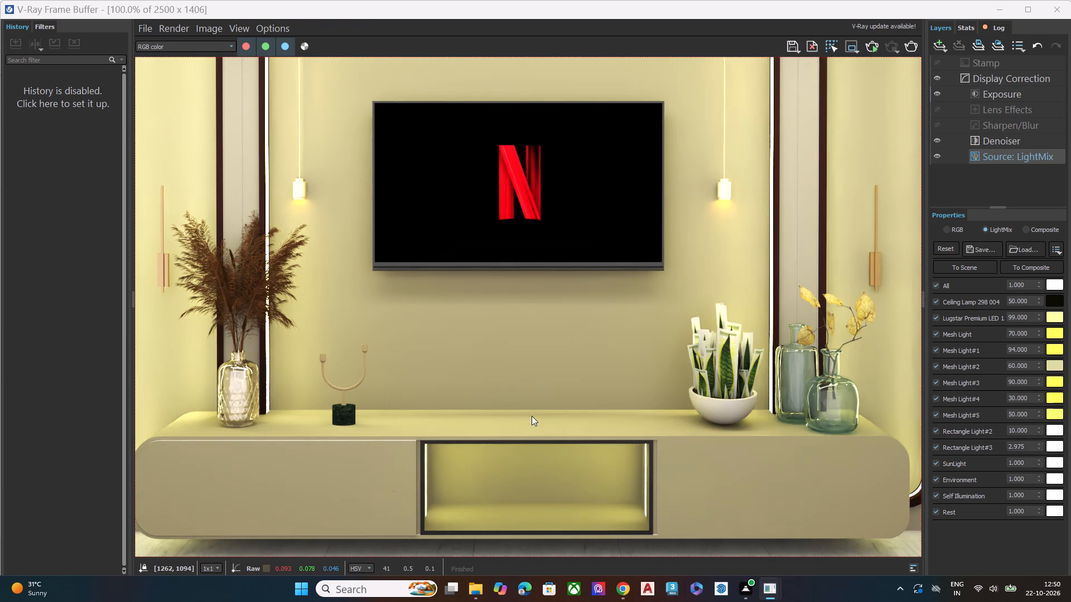
scroll(532, 416, "down", 1)
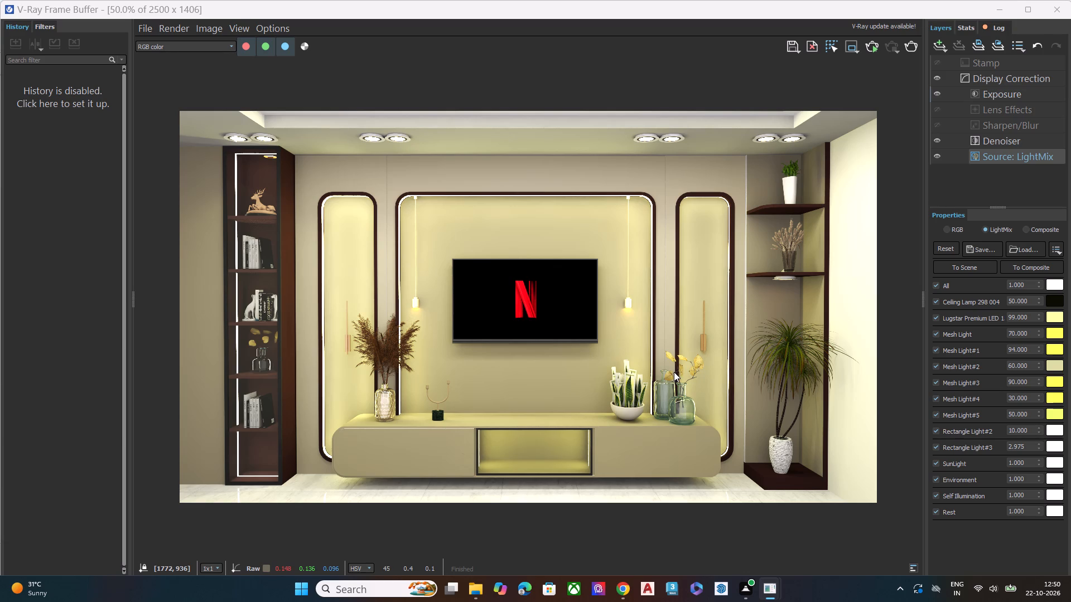
Switch off both rectangle lights, all Mesh Lights, the Lugstar Premium LED and Ceiling Lamp 298 004 in the LightMix.
left_click(935, 430)
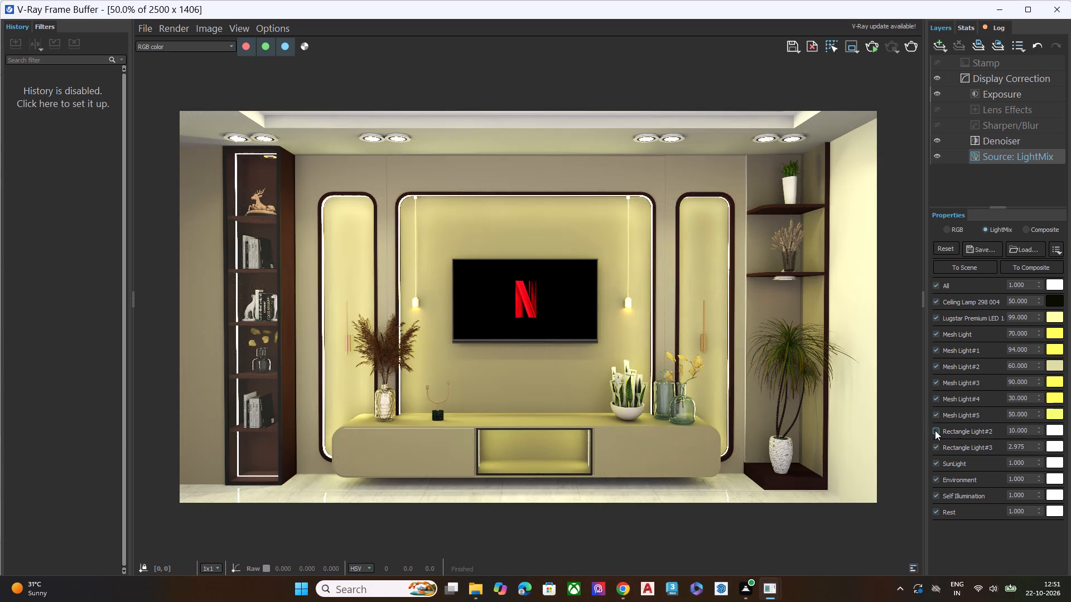
left_click(937, 446)
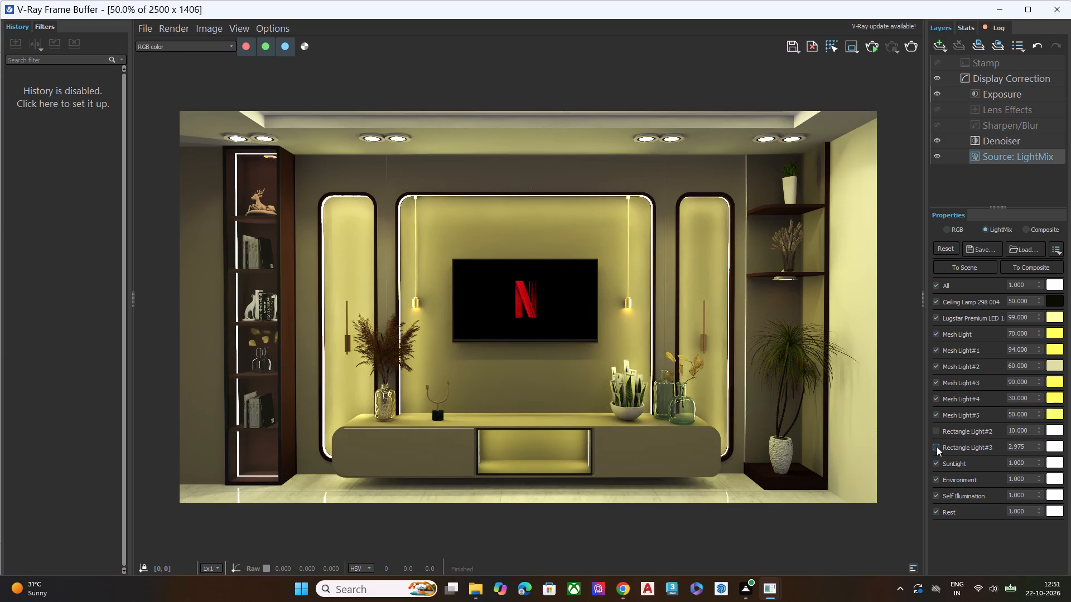
left_click(937, 412)
left_click(935, 400)
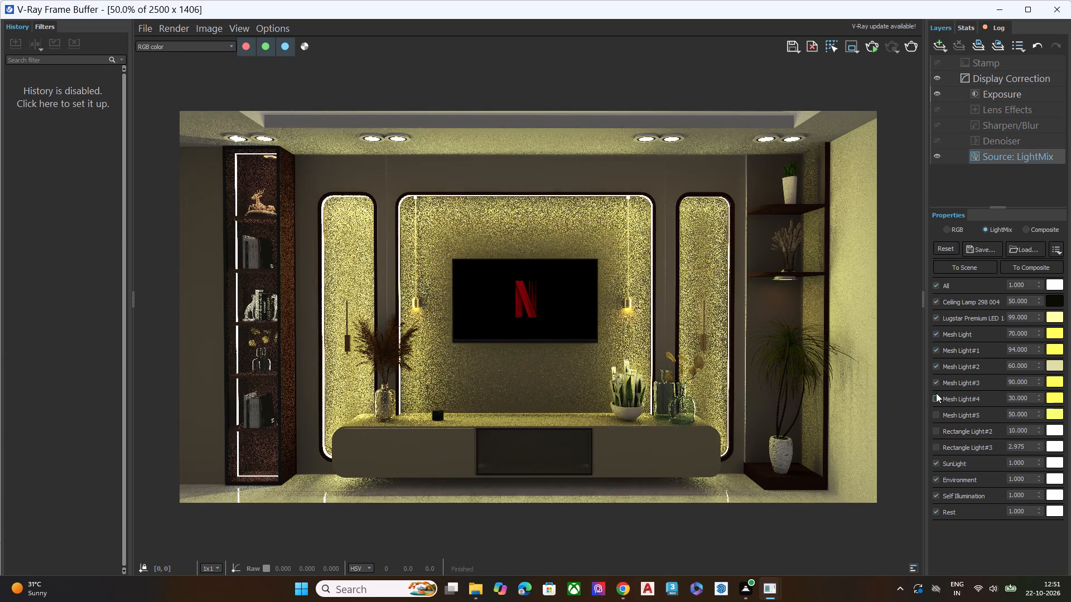
left_click(939, 381)
left_click(936, 367)
left_click(938, 350)
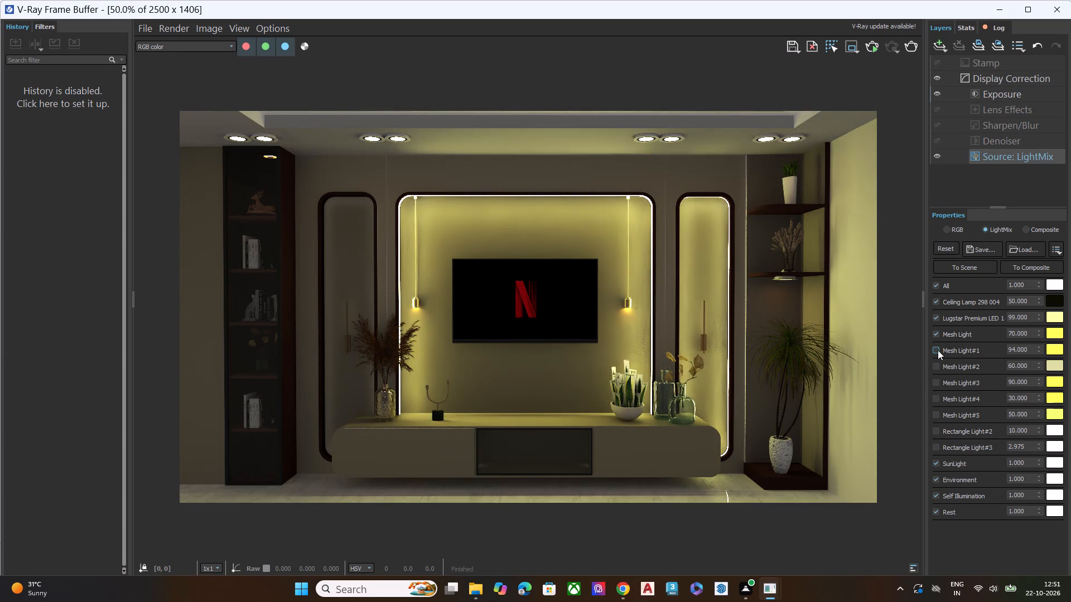
left_click(935, 333)
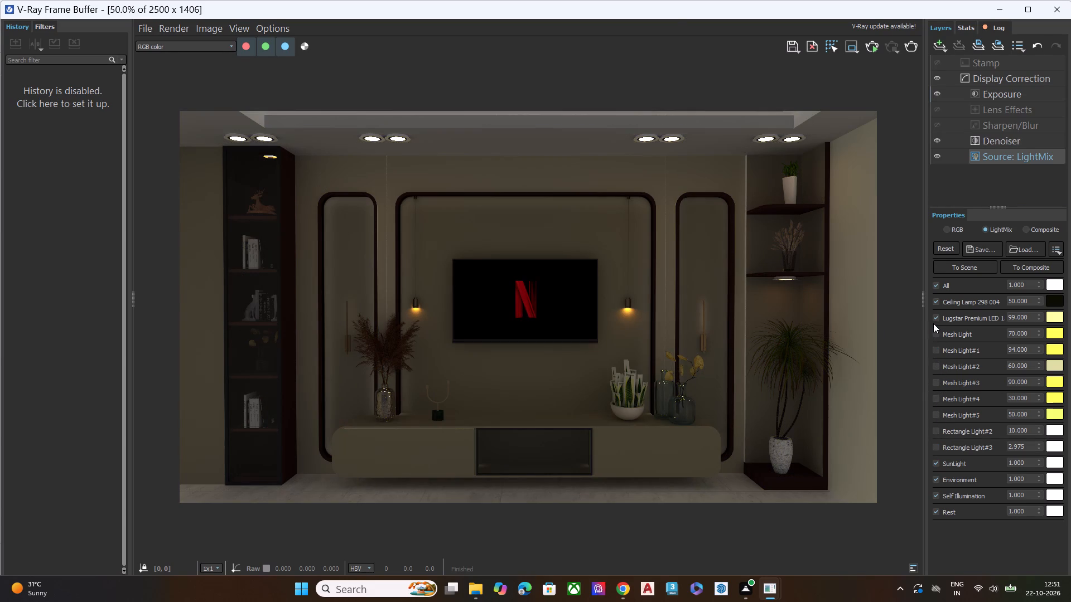
left_click(934, 318)
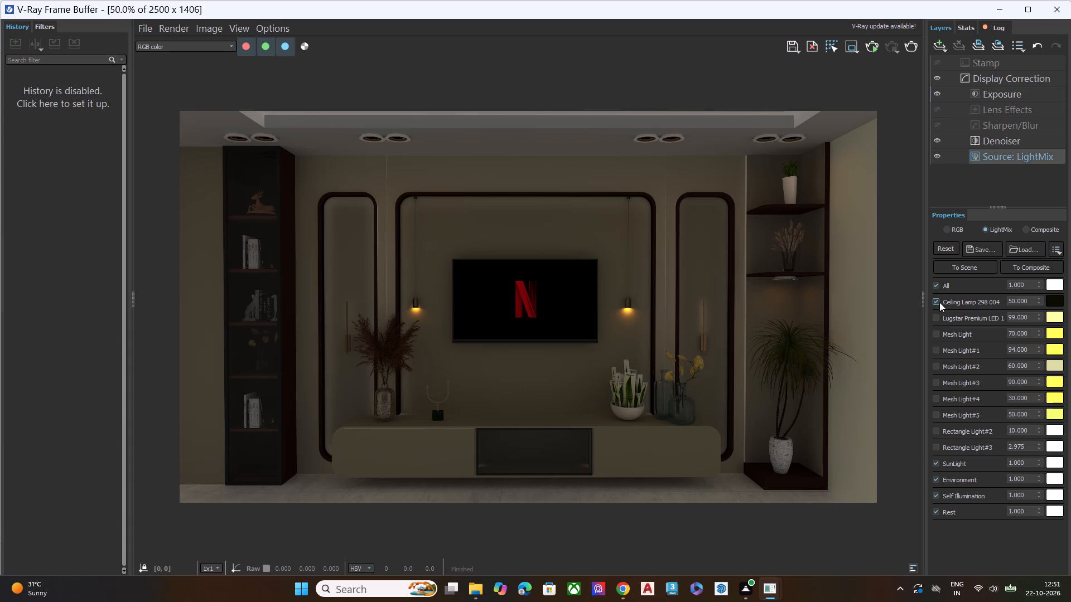
left_click(939, 302)
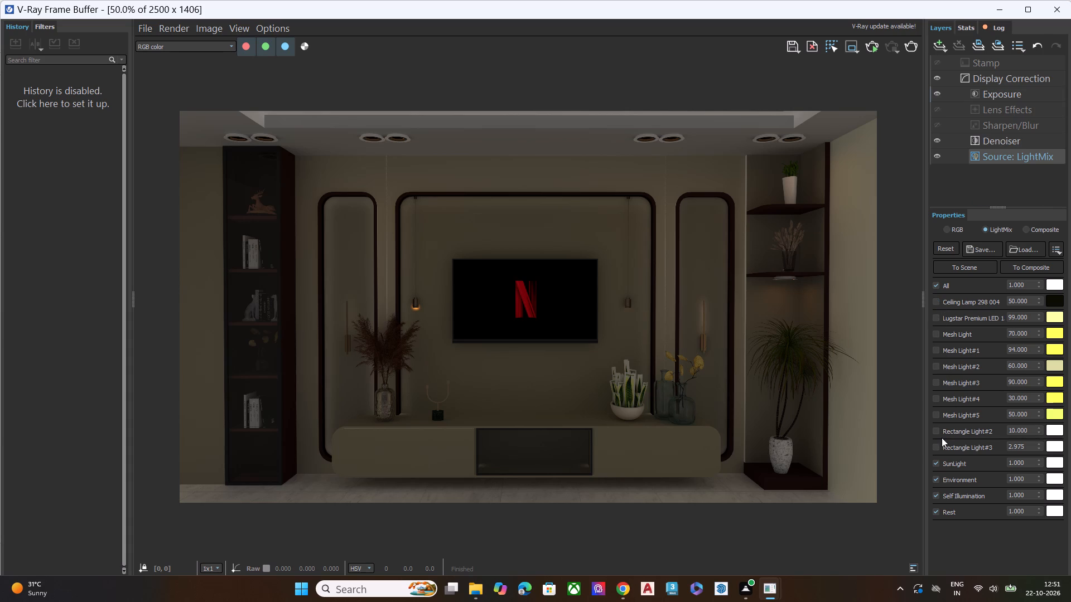
Switch off SunLight, Environment and Self Illumination in the LightMix, and compare the render with Rest off and on, leaving Rest on.
left_click(938, 464)
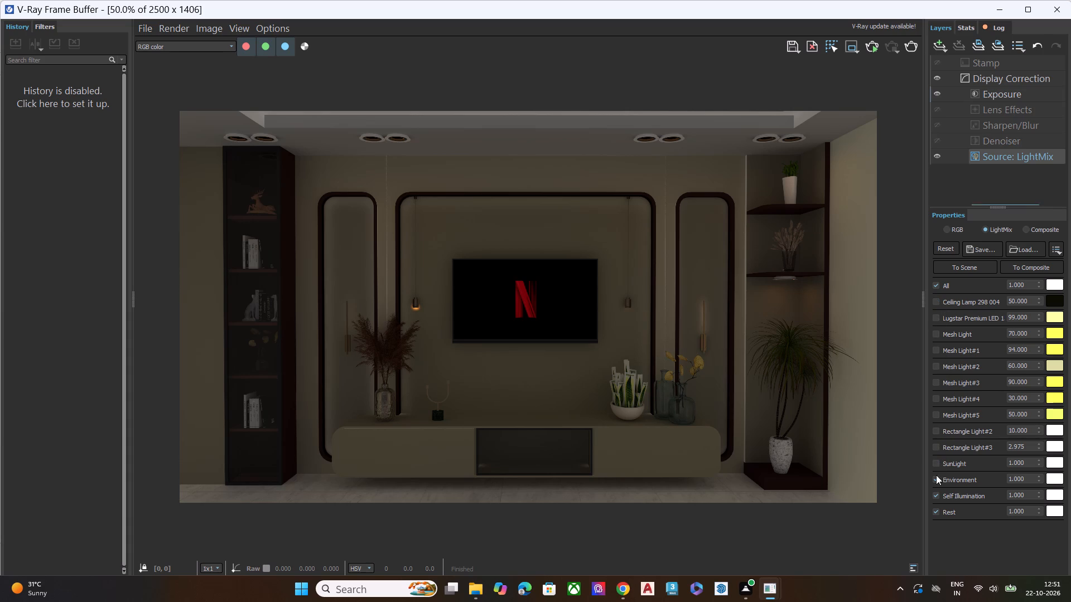
left_click(935, 478)
left_click(937, 489)
left_click(938, 496)
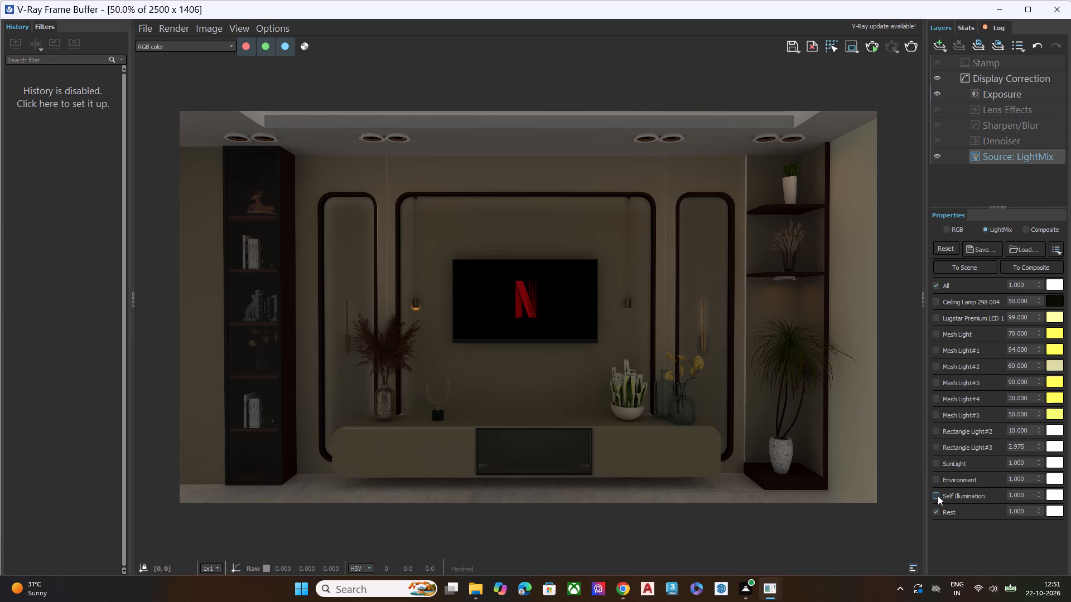
left_click(932, 506)
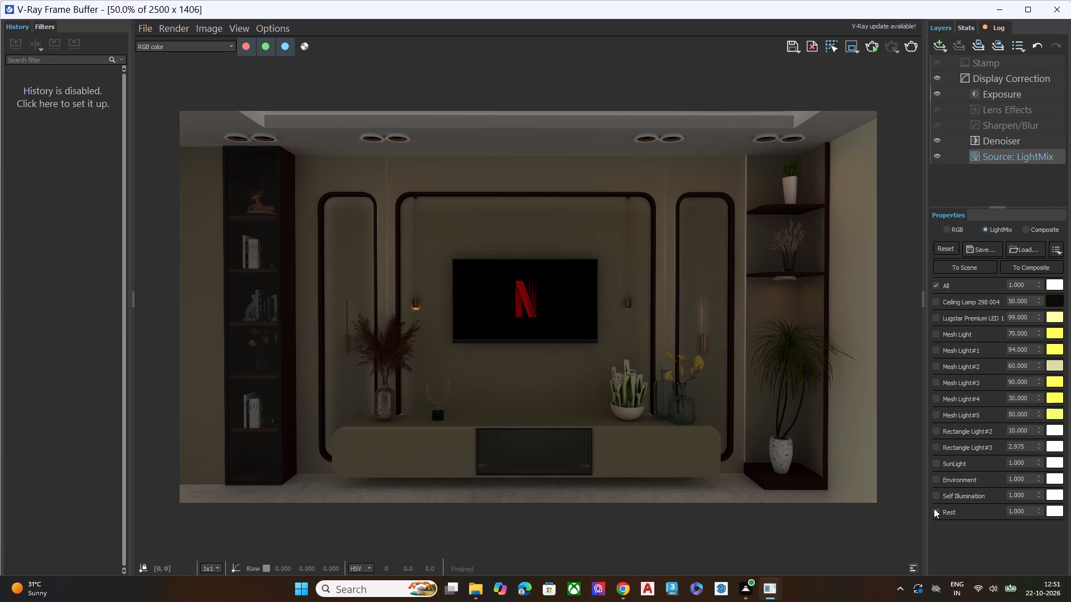
left_click(934, 511)
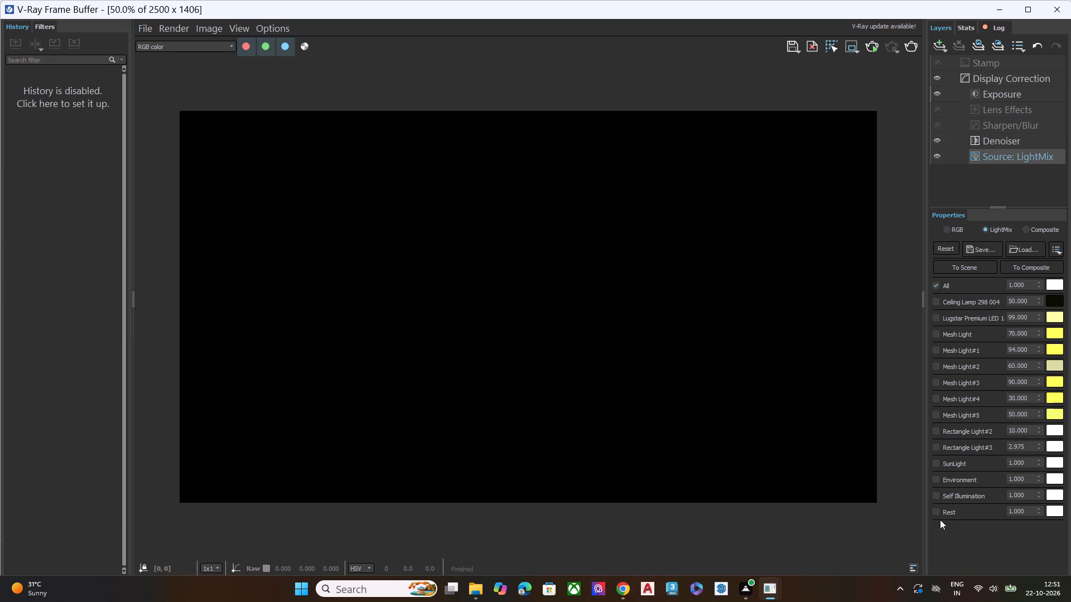
left_click(938, 509)
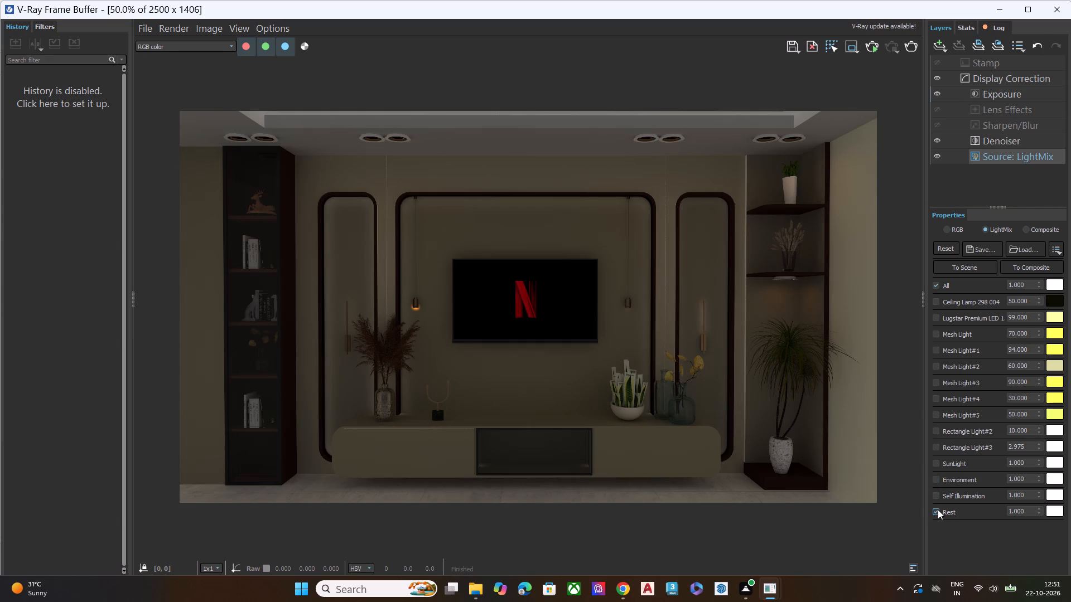
left_click(938, 509)
left_click(938, 509)
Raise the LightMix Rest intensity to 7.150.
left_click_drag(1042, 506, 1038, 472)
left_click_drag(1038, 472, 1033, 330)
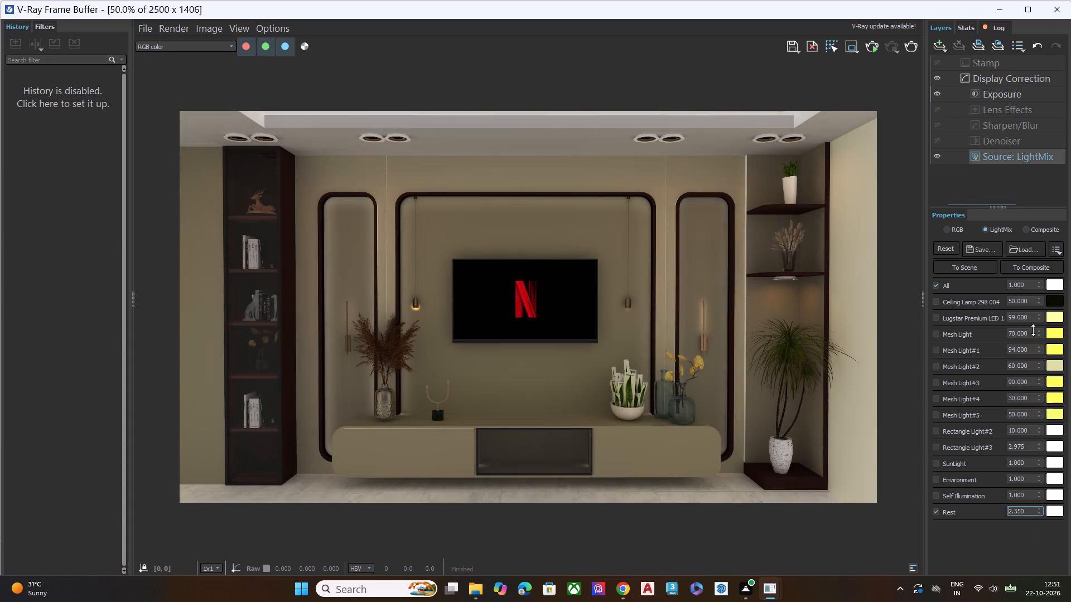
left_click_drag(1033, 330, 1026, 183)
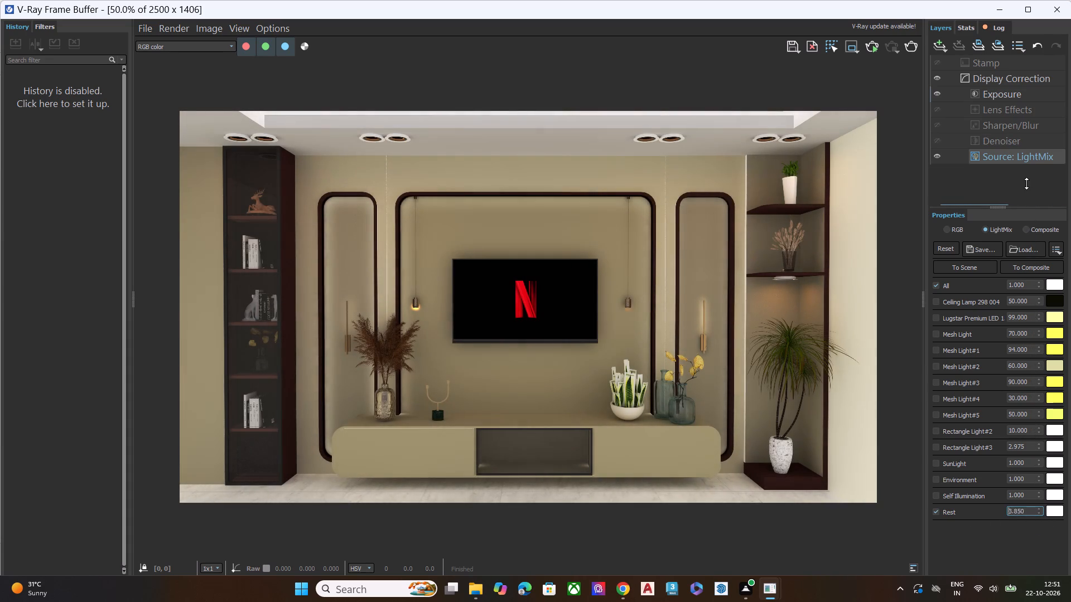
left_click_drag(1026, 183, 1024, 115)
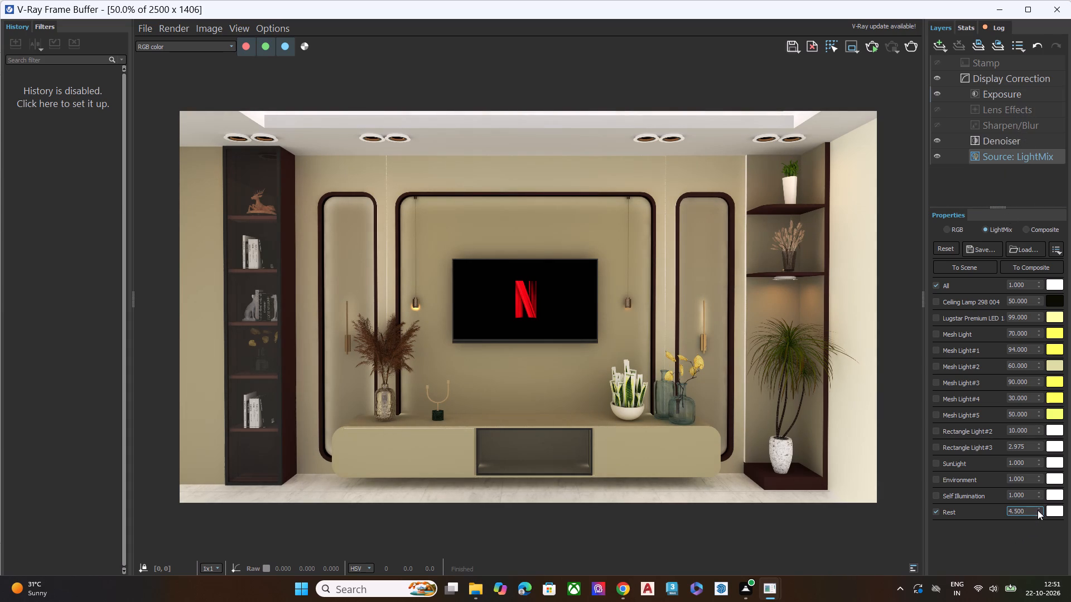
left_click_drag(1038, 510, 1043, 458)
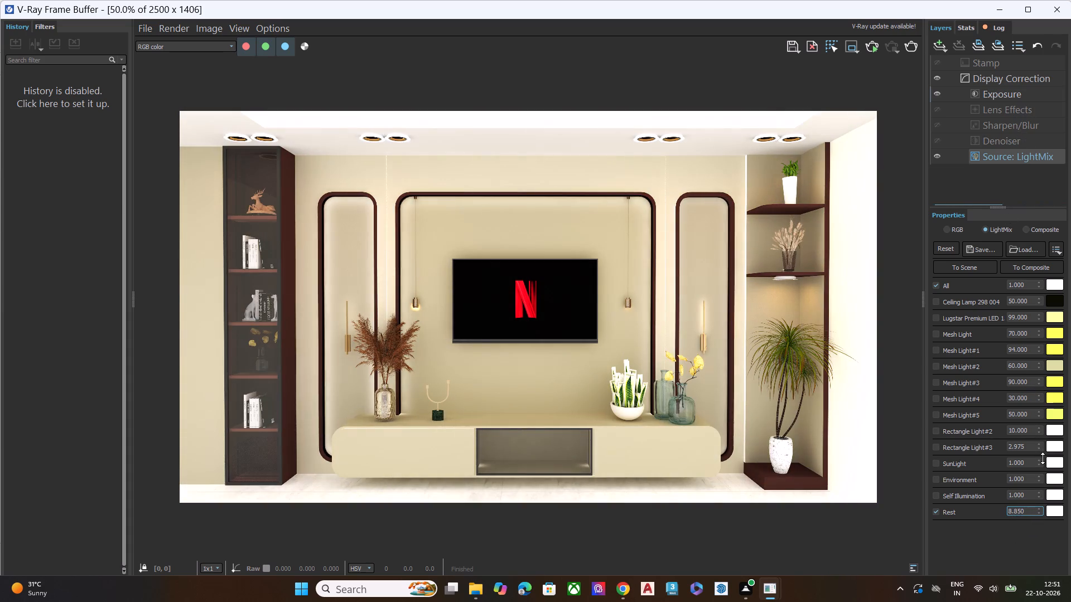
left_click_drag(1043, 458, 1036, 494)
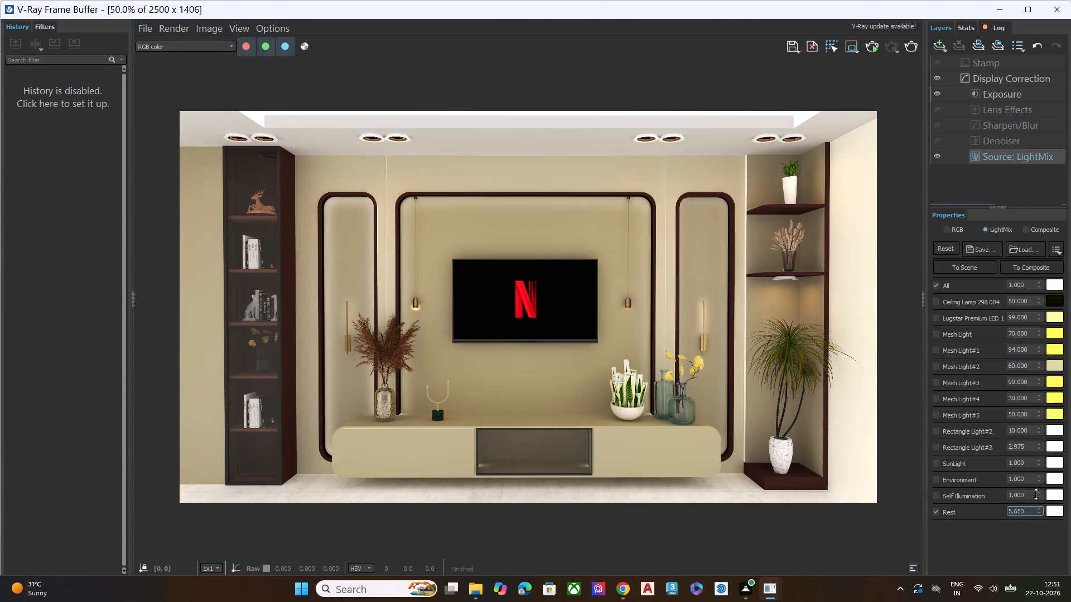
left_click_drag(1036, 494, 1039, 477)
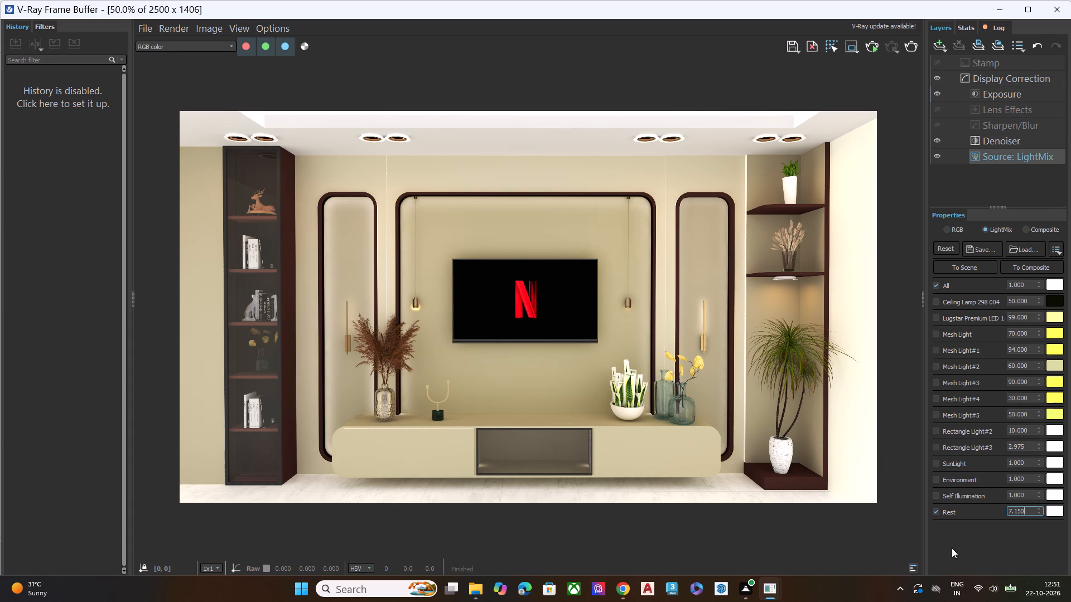
Try Rectangle Light#2 on and off, leaving it off, and switch Rectangle Light#3 back on in the LightMix.
left_click(937, 430)
left_click(937, 430)
left_click(934, 446)
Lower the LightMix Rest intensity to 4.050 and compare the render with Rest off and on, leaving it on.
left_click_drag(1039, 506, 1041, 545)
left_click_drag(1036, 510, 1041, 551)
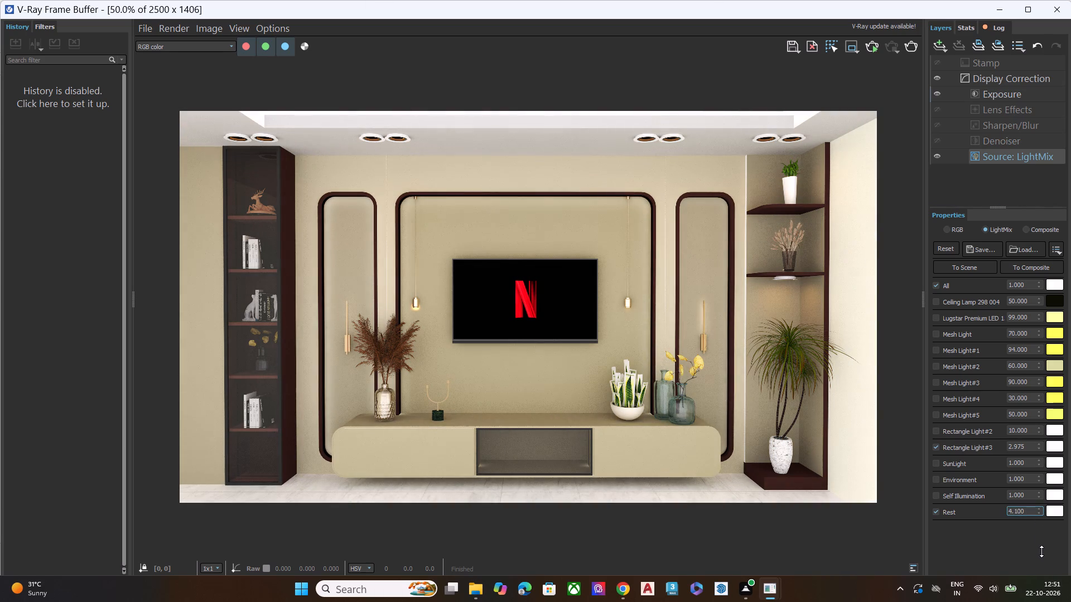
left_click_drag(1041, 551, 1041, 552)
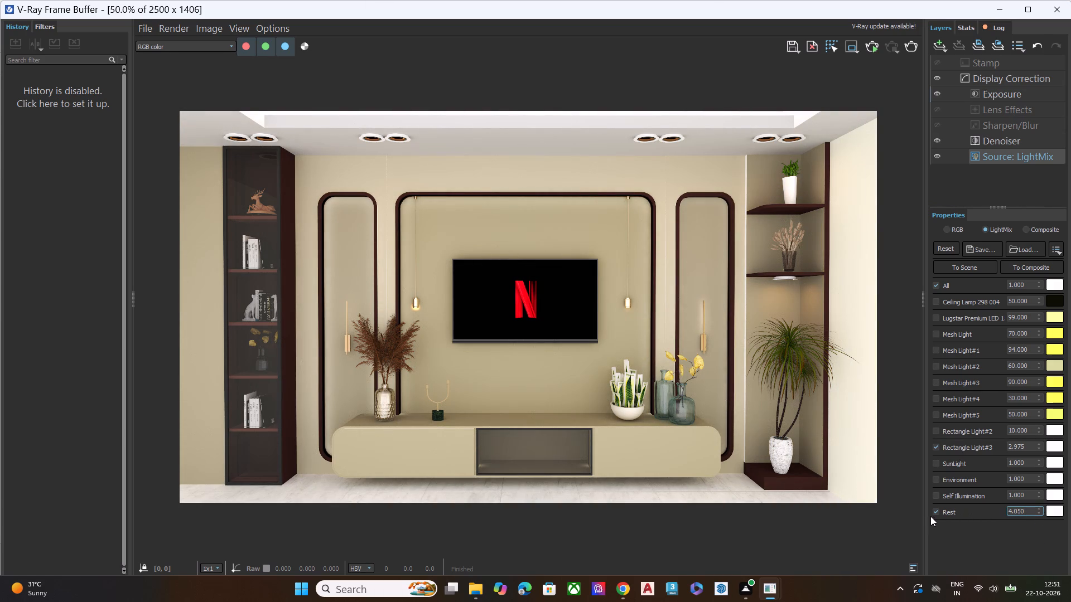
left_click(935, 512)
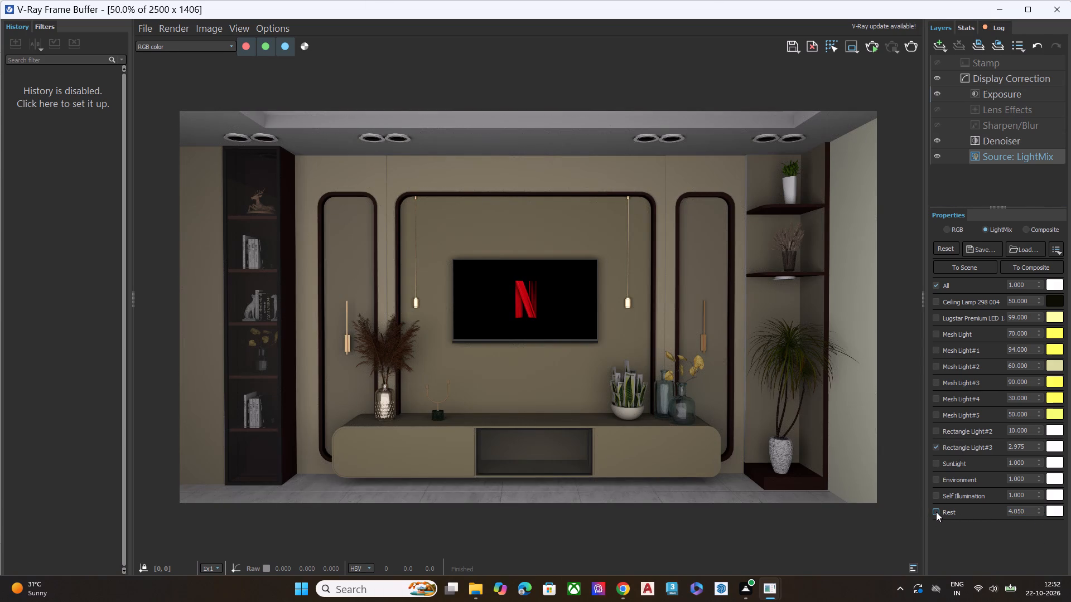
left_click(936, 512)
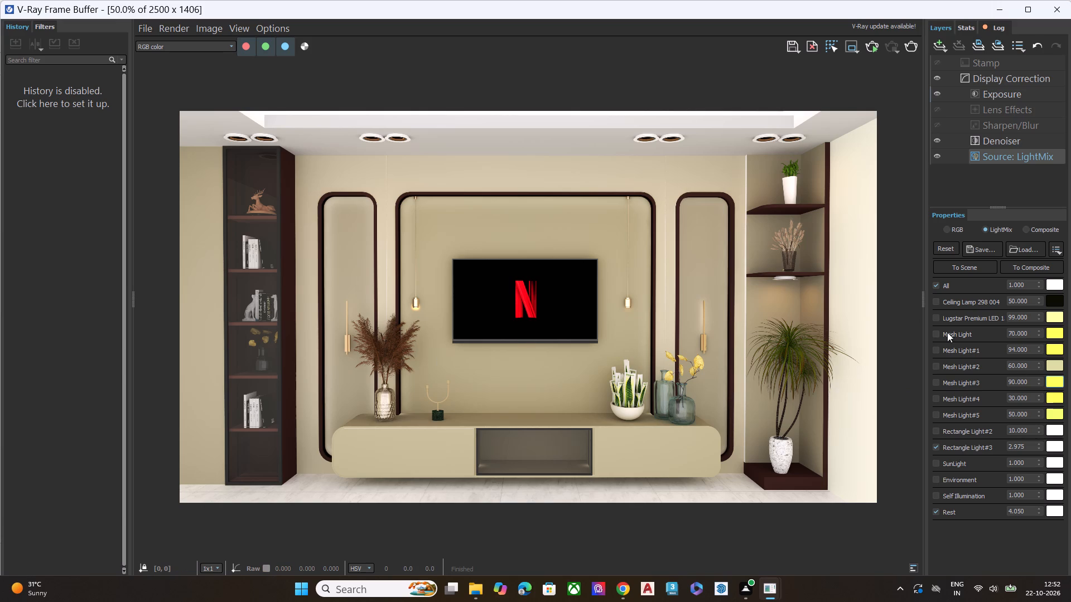
Switch on every light in the LightMix except Ceiling Lamp 298 004 and the Lugstar Premium LED.
left_click(935, 287)
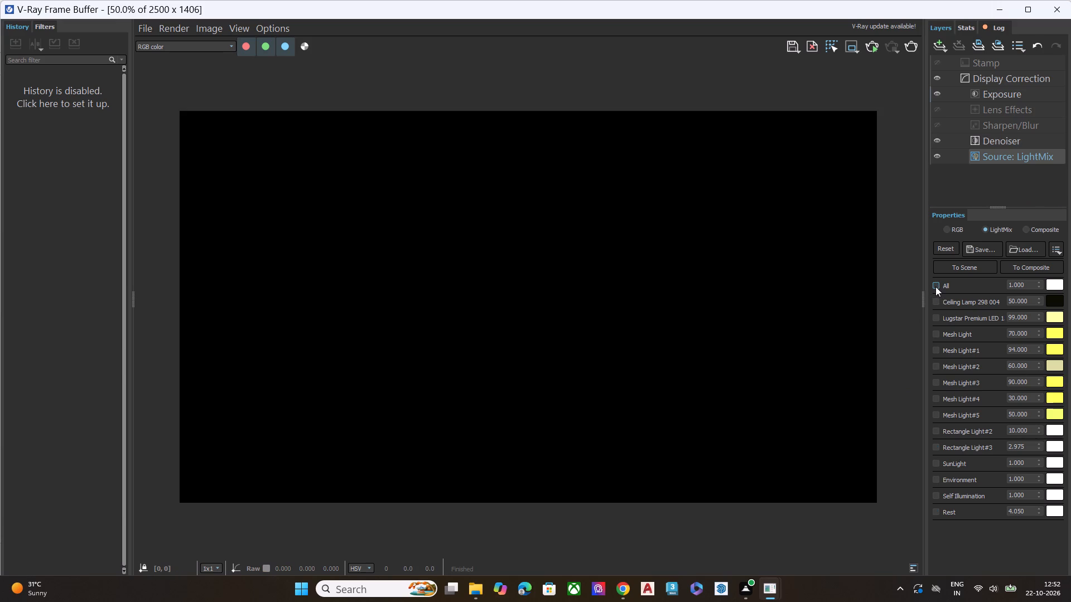
left_click(935, 287)
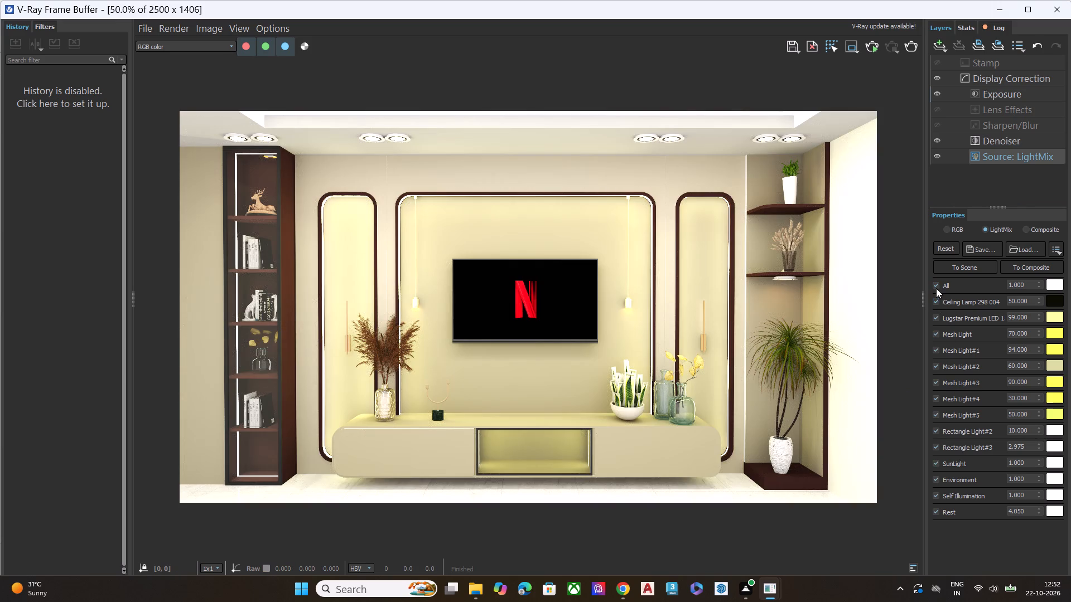
left_click(937, 283)
left_click(937, 287)
left_click(941, 307)
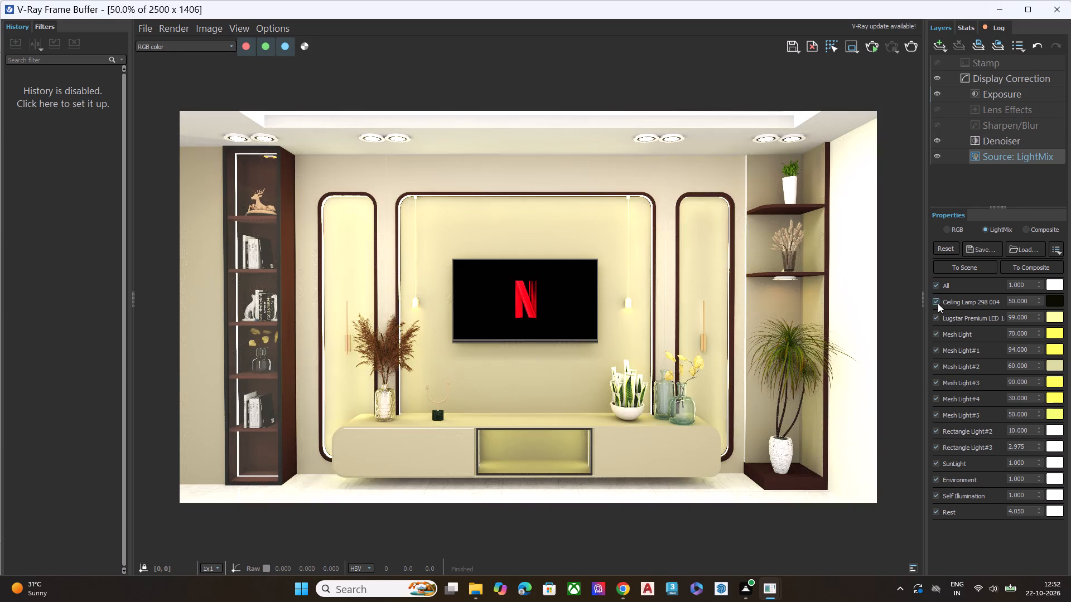
left_click(938, 303)
left_click(932, 321)
left_click(933, 315)
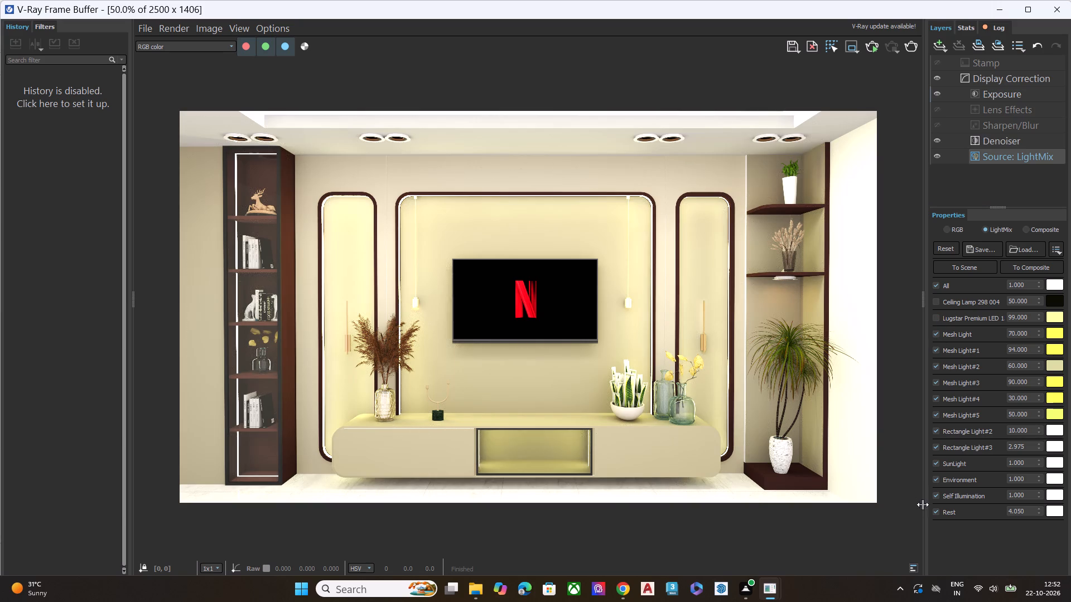
Compare the render with Rest and SunLight switched off and on in the LightMix, leaving both on.
left_click(938, 510)
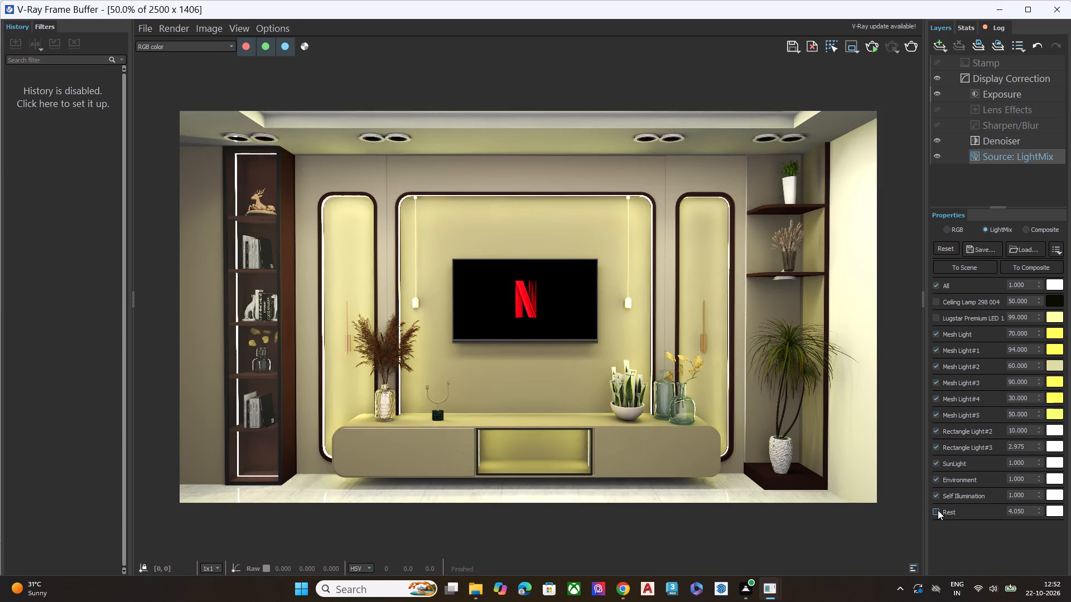
left_click(936, 462)
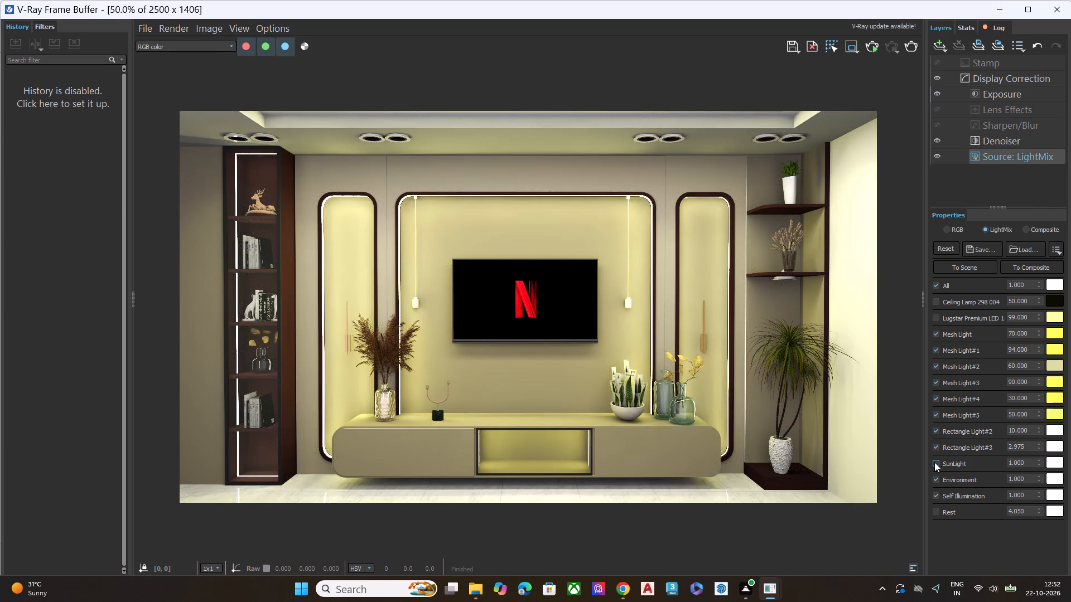
left_click(934, 462)
left_click(938, 511)
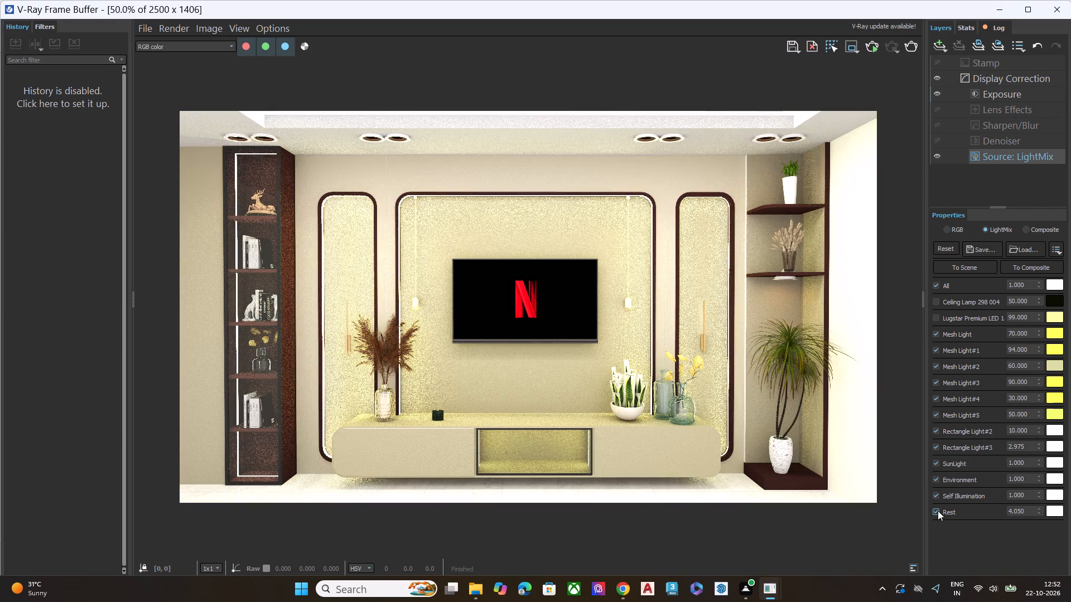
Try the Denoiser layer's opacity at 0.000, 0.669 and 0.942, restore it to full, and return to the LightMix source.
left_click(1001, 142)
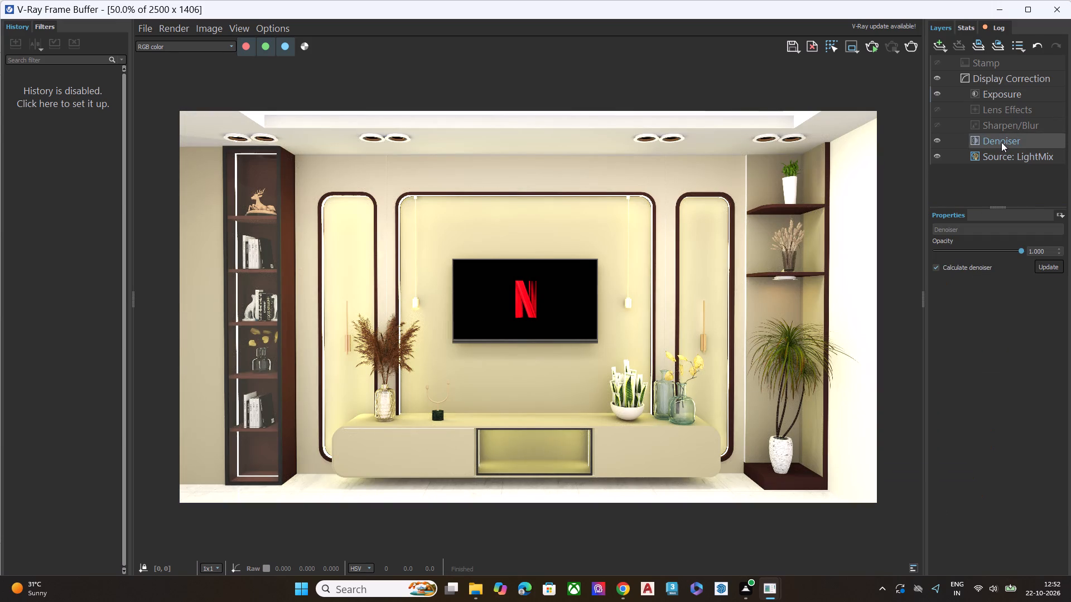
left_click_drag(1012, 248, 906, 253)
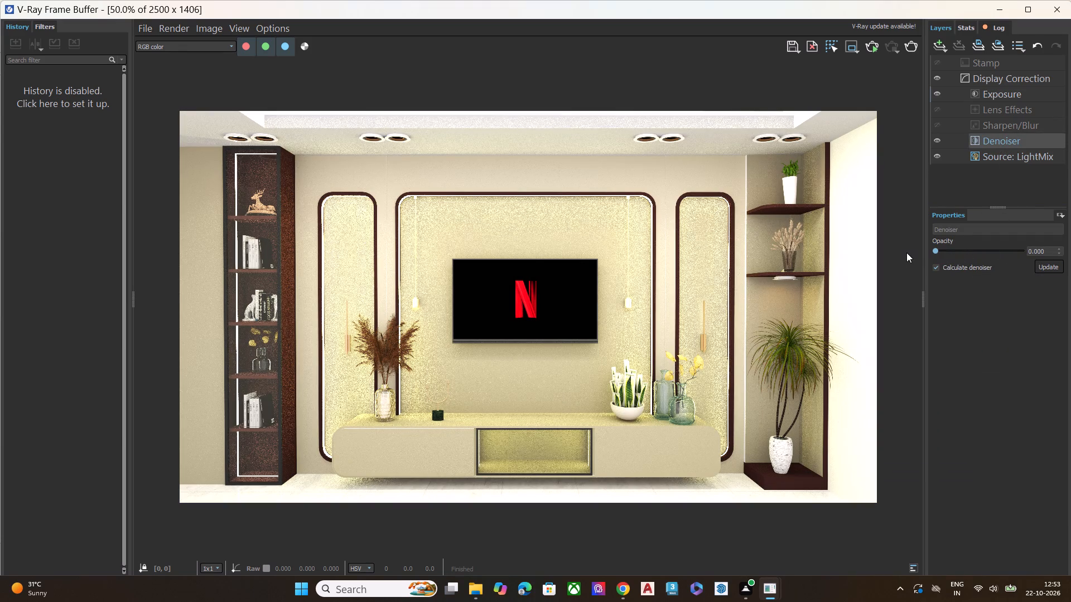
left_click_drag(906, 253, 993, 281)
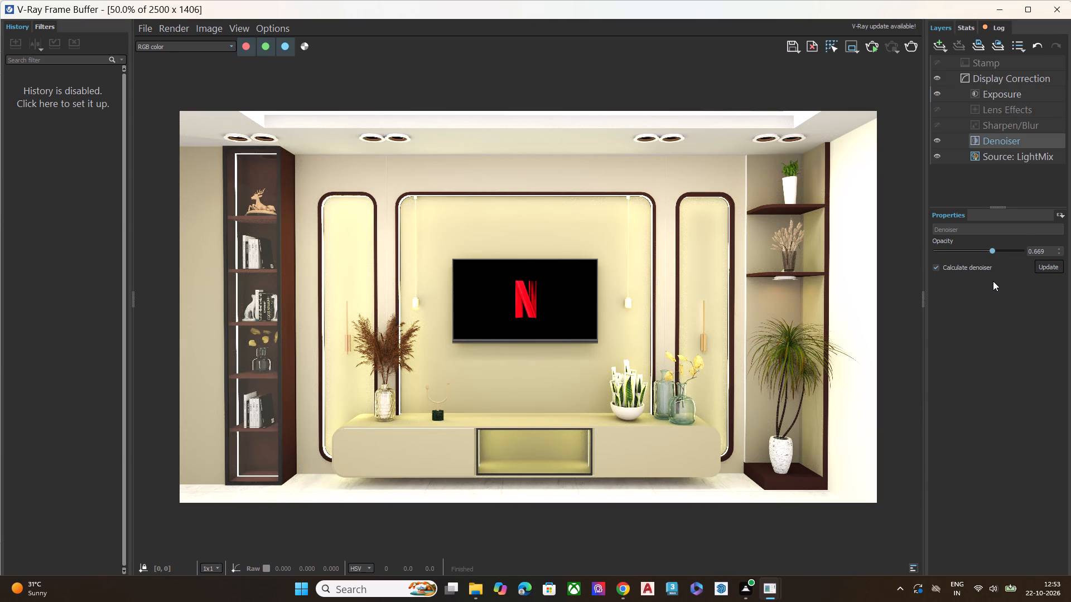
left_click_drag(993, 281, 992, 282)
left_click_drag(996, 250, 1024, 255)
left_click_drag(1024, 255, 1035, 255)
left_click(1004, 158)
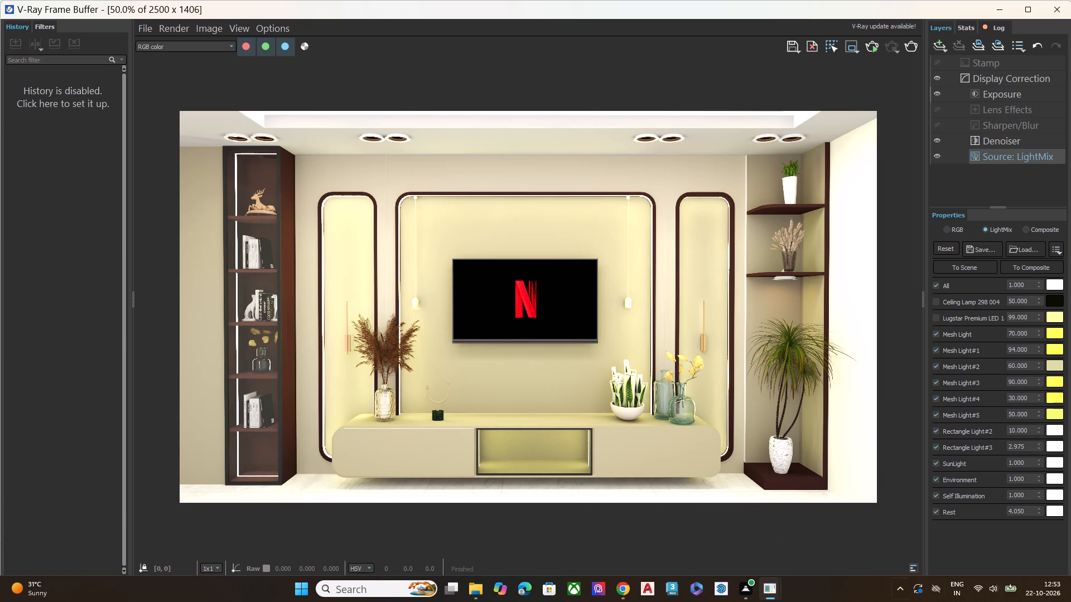
Examine the TV, pendant lamps, wall panelling and console in the render close up and as a whole.
scroll(576, 400, "up", 1)
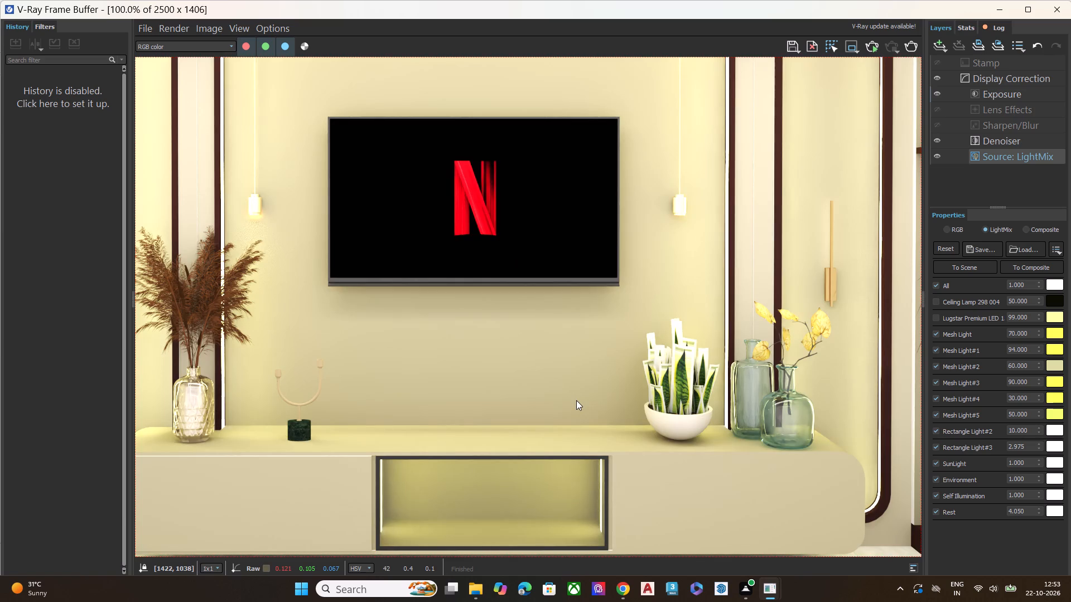
scroll(400, 140, "up", 3)
scroll(453, 216, "down", 2)
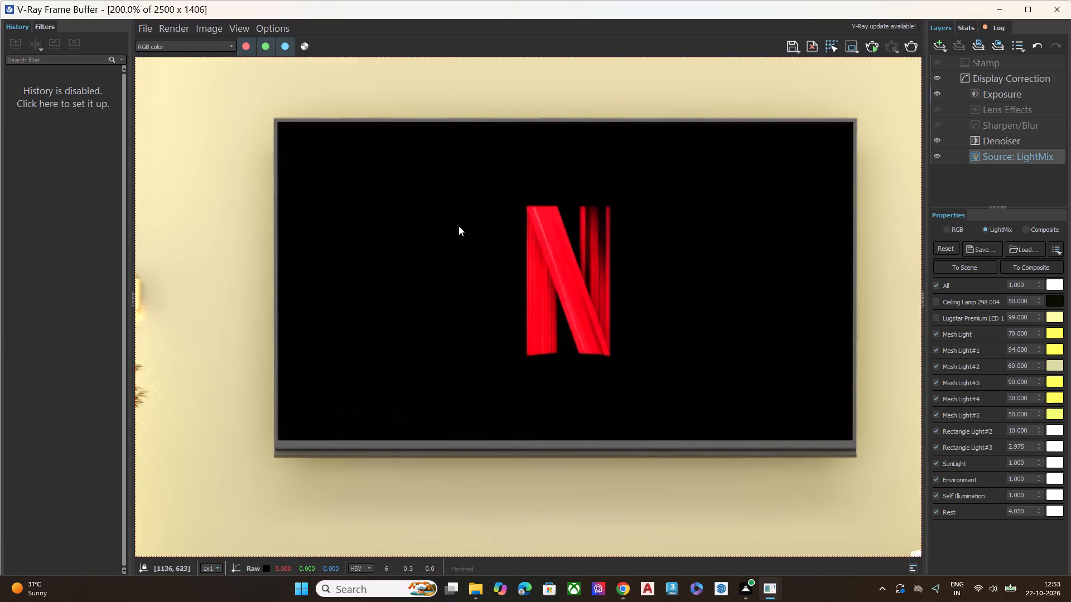
scroll(539, 260, "up", 2)
scroll(537, 270, "down", 3)
scroll(785, 296, "up", 1)
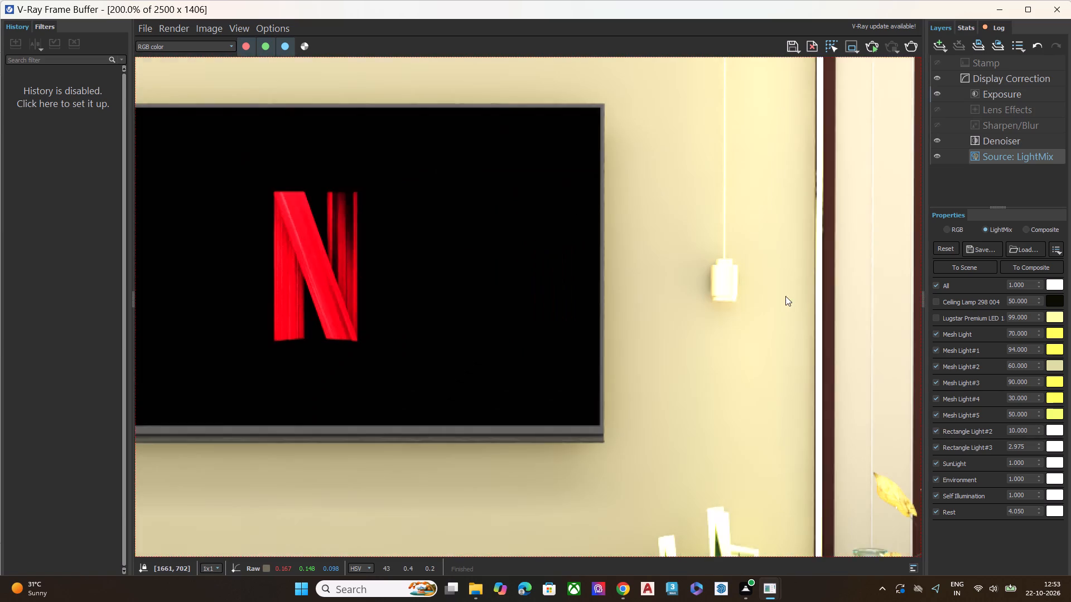
scroll(732, 288, "up", 3)
scroll(729, 289, "down", 1)
scroll(727, 291, "up", 1)
scroll(727, 291, "down", 8)
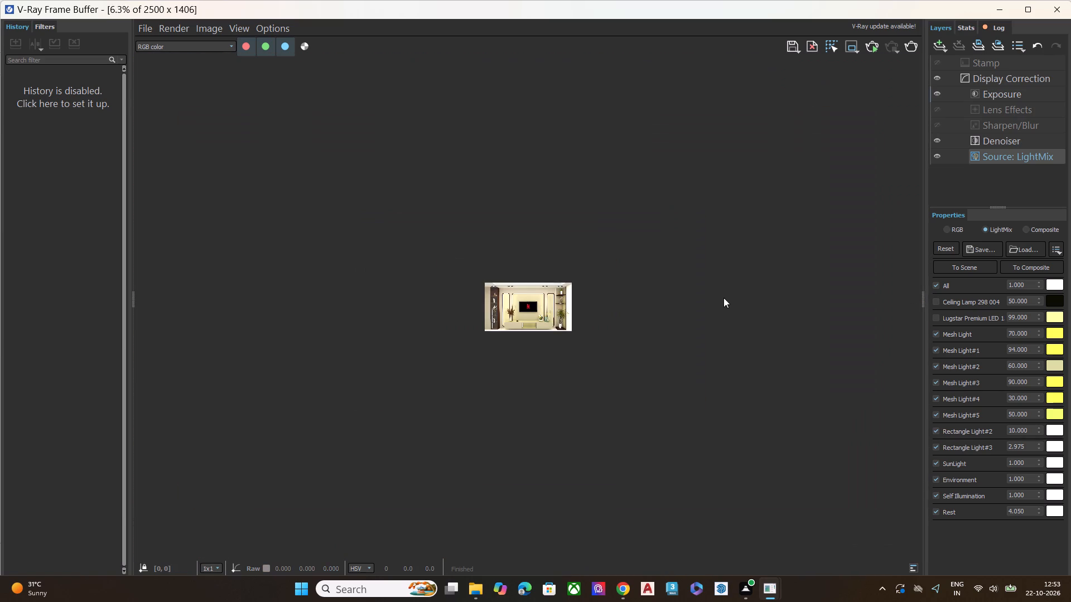
scroll(586, 311, "up", 2)
scroll(523, 325, "up", 1)
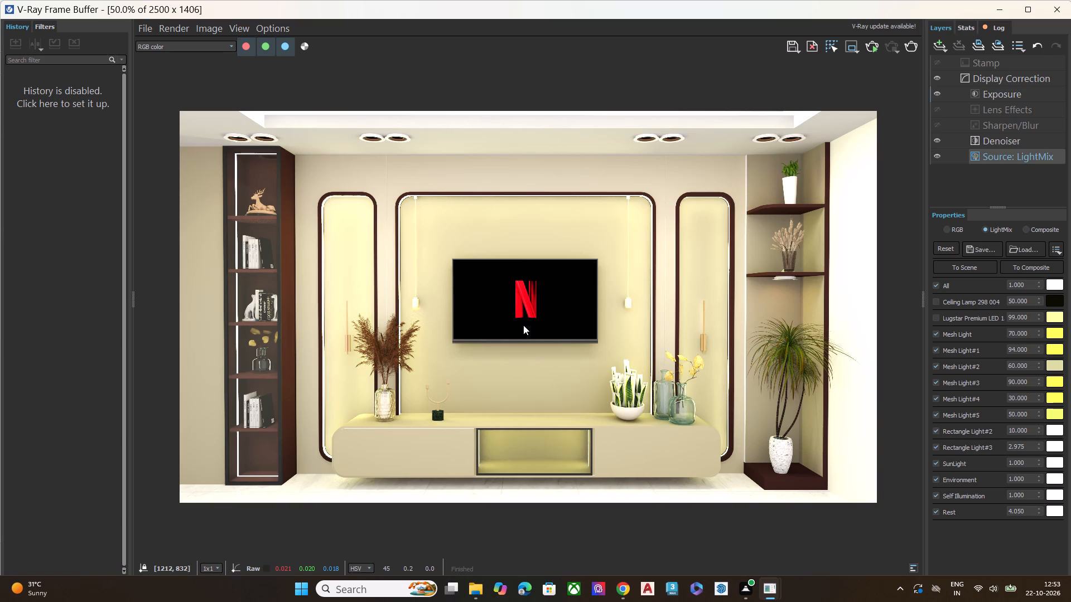
scroll(523, 325, "up", 1)
scroll(523, 325, "down", 1)
scroll(523, 325, "up", 1)
scroll(523, 325, "down", 1)
Change the LightMix colour of Ceiling Lamp 298 004 to a light yellow from the recent colours.
left_click(1059, 300)
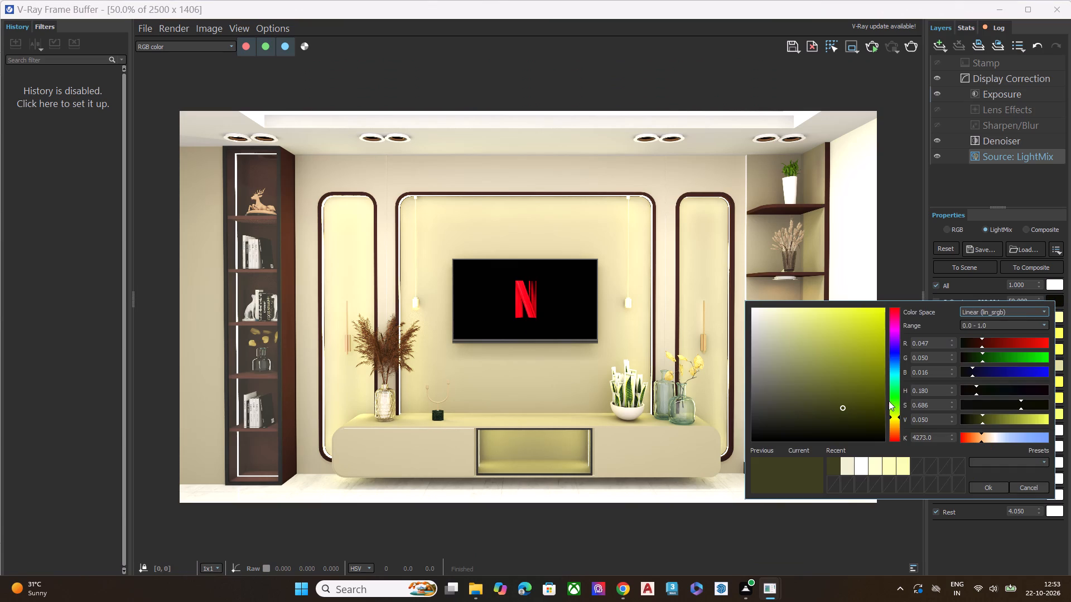
left_click(874, 469)
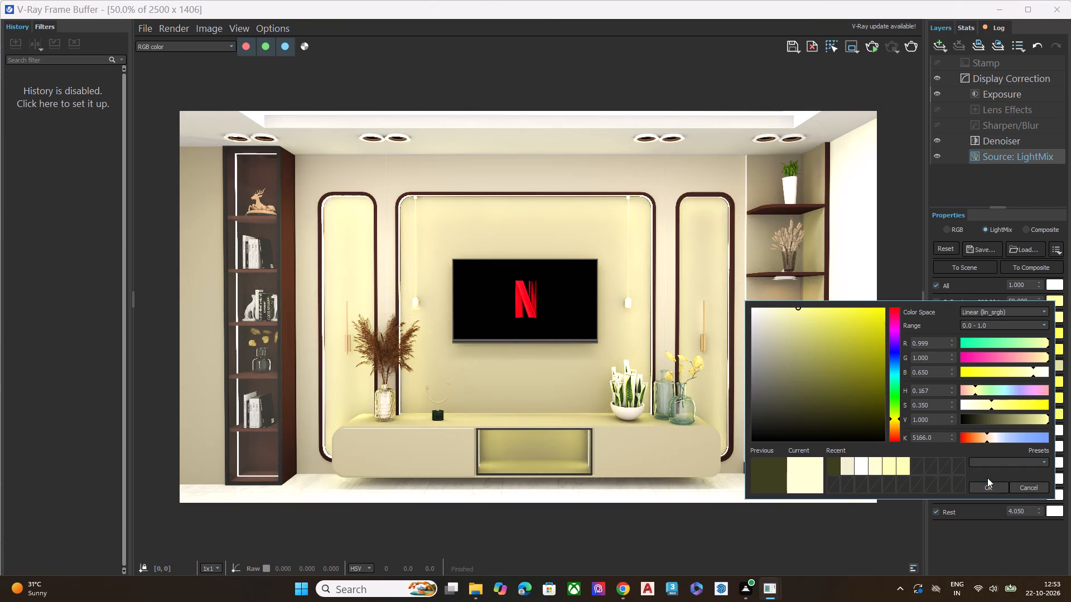
left_click(897, 468)
left_click(995, 482)
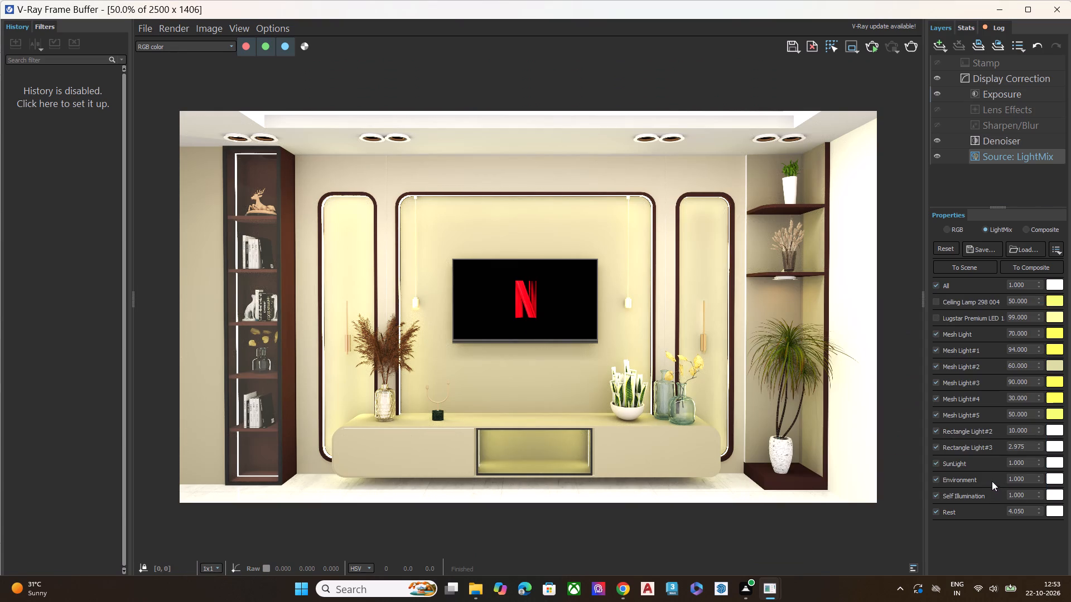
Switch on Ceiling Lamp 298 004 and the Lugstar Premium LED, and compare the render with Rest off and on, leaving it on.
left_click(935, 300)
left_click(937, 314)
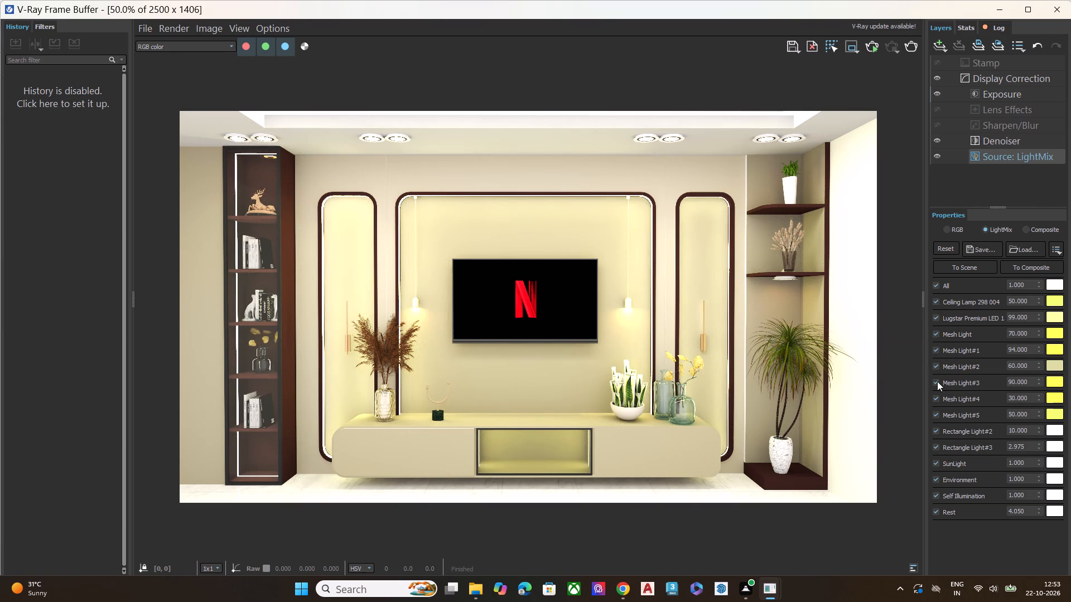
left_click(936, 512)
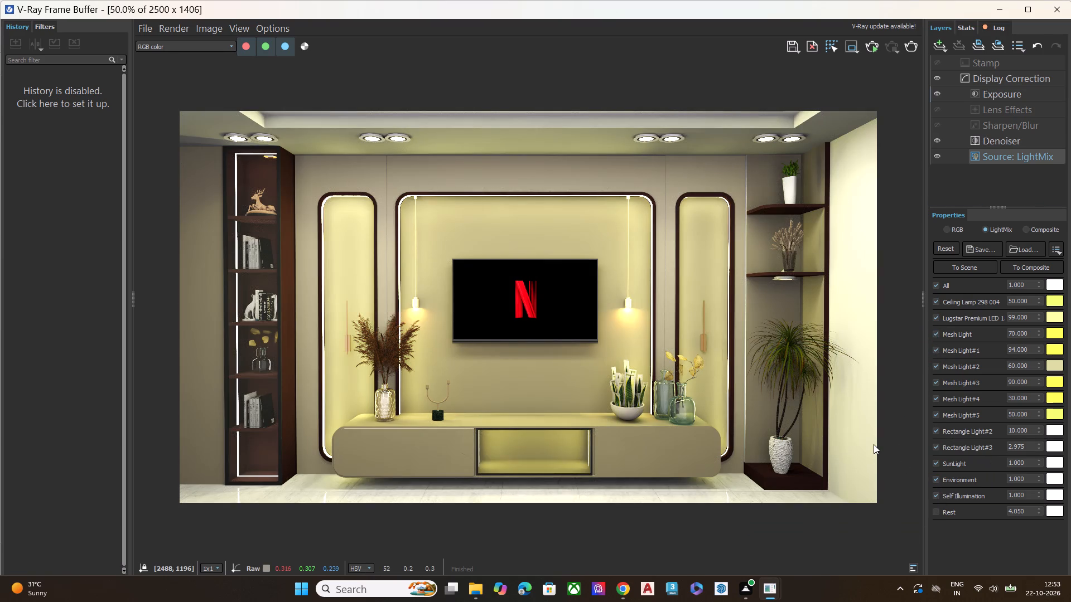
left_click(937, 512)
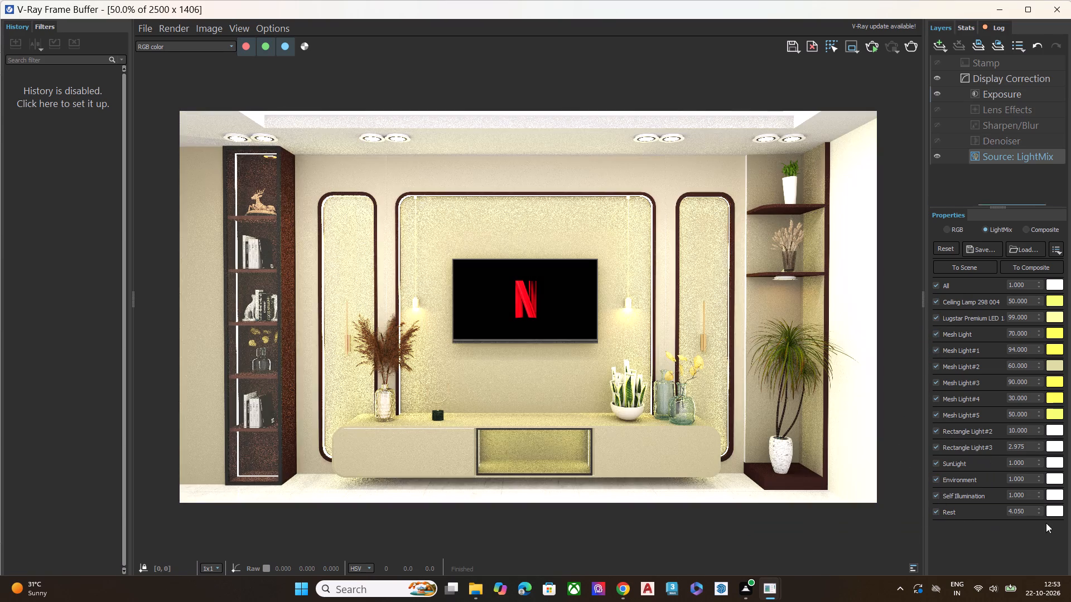
Set the LightMix Rest intensity to 2.550 after trying it at zero.
left_click_drag(1037, 511, 1043, 20)
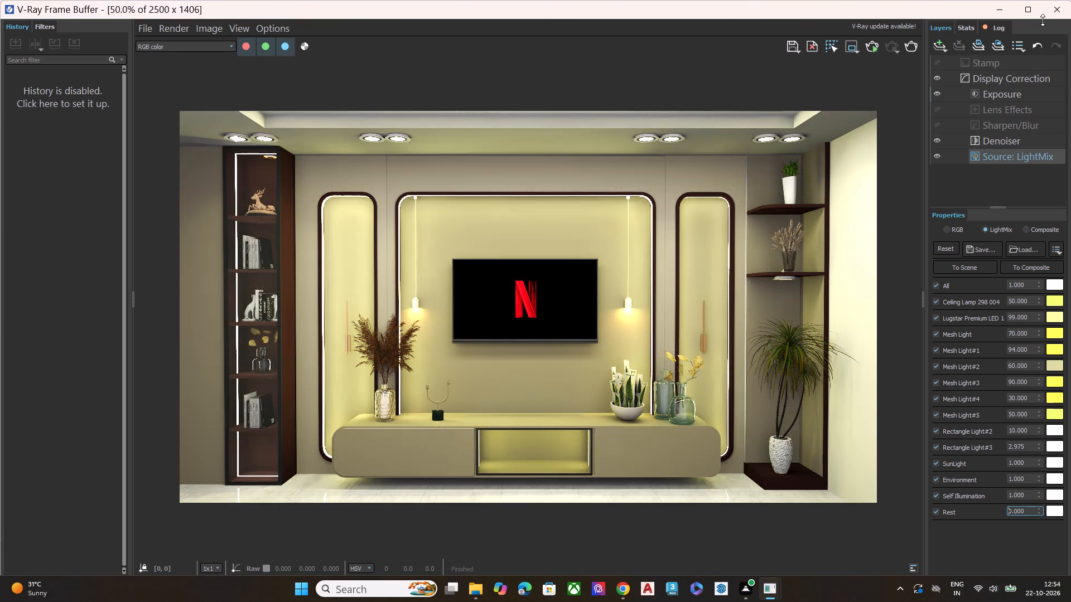
left_click_drag(1043, 20, 1039, 537)
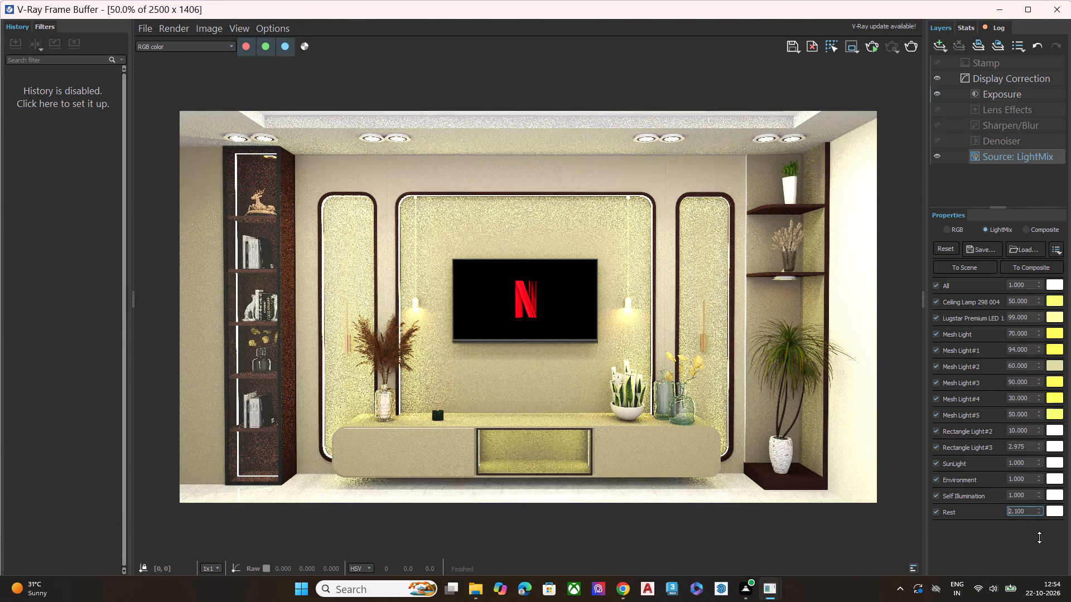
left_click_drag(1039, 537, 1039, 532)
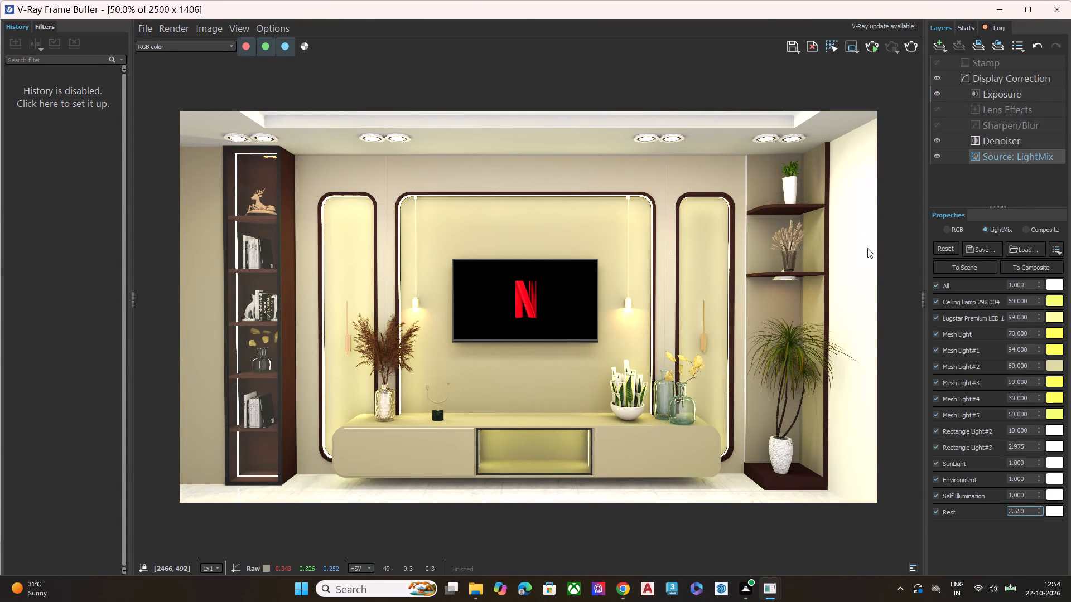
Switch off Ceiling Lamp 298 004, the Lugstar Premium LED, all Mesh Lights and Rectangle Light#2 in the LightMix.
left_click(937, 304)
left_click(935, 317)
left_click(937, 335)
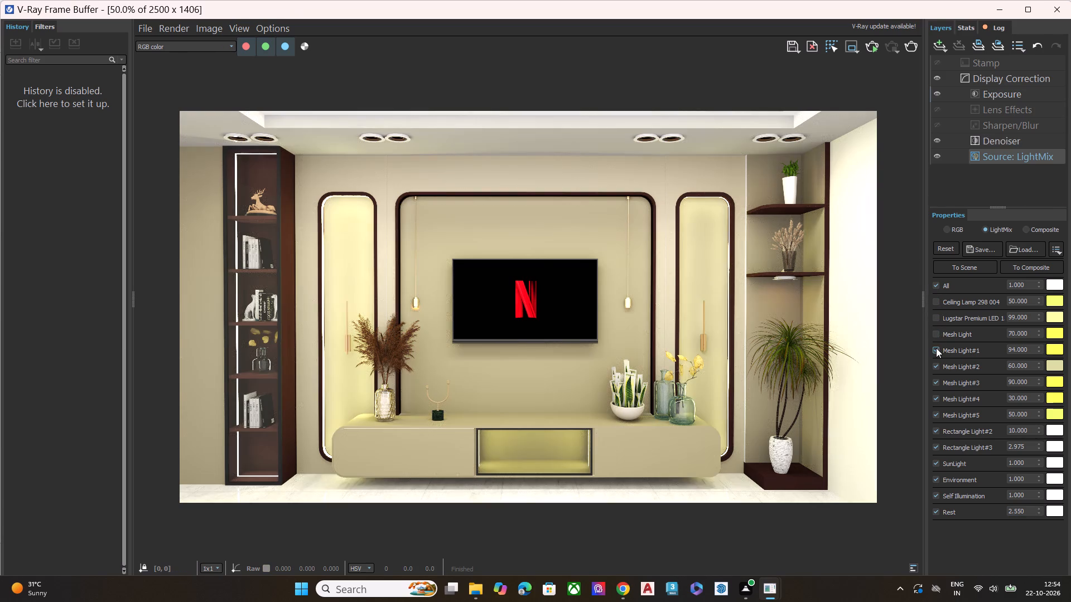
left_click(936, 348)
left_click(935, 363)
left_click(935, 379)
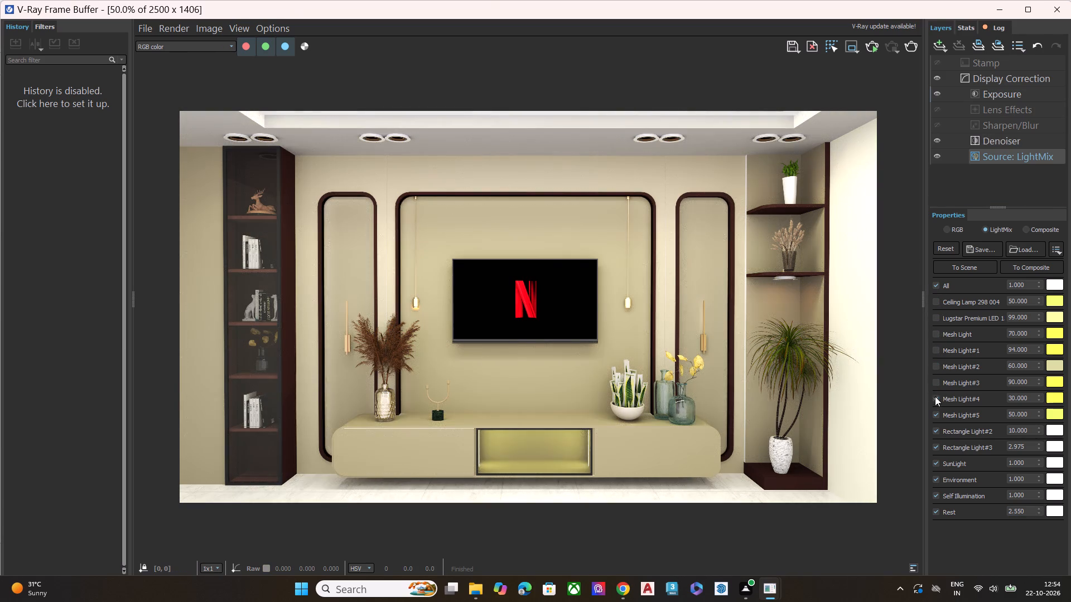
left_click(935, 400)
left_click(937, 416)
left_click(937, 430)
left_click(937, 443)
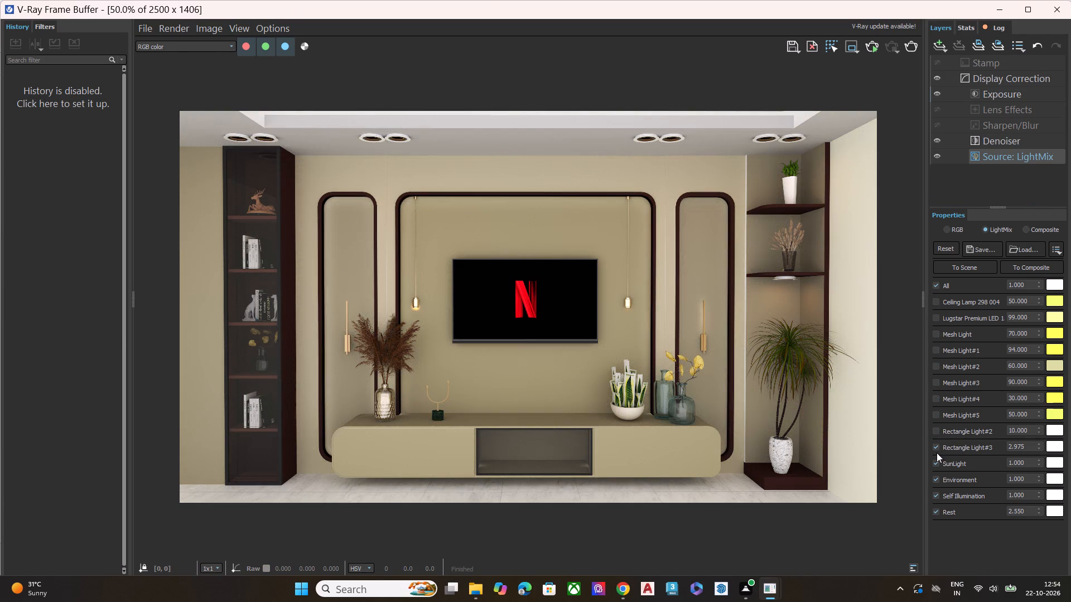
Switch off SunLight, Rectangle Light#3, Environment and Self Illumination in the LightMix.
left_click(936, 463)
left_click(937, 445)
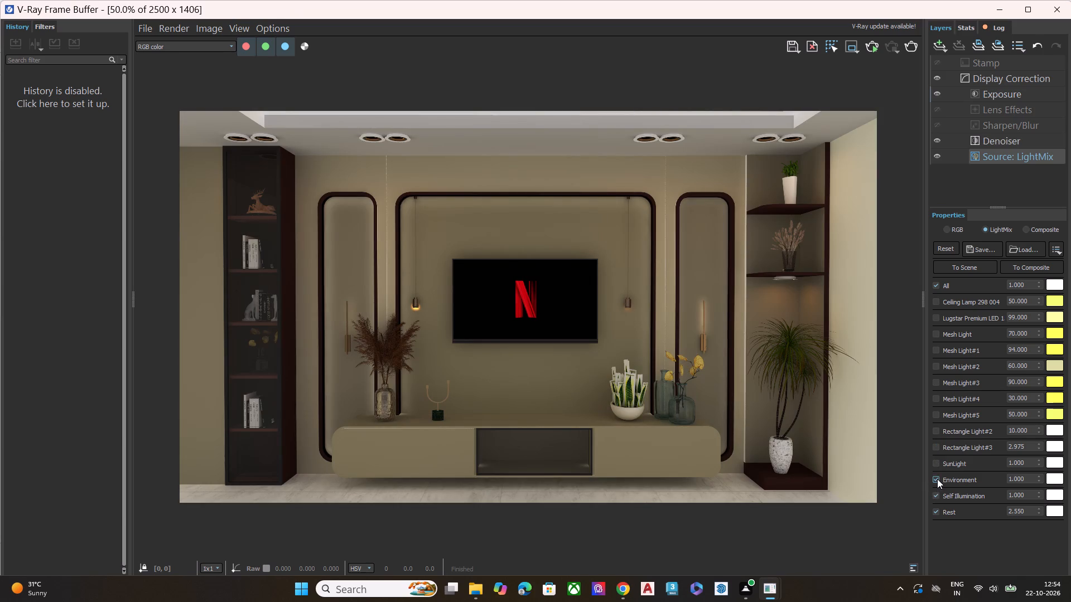
left_click(937, 479)
left_click(935, 495)
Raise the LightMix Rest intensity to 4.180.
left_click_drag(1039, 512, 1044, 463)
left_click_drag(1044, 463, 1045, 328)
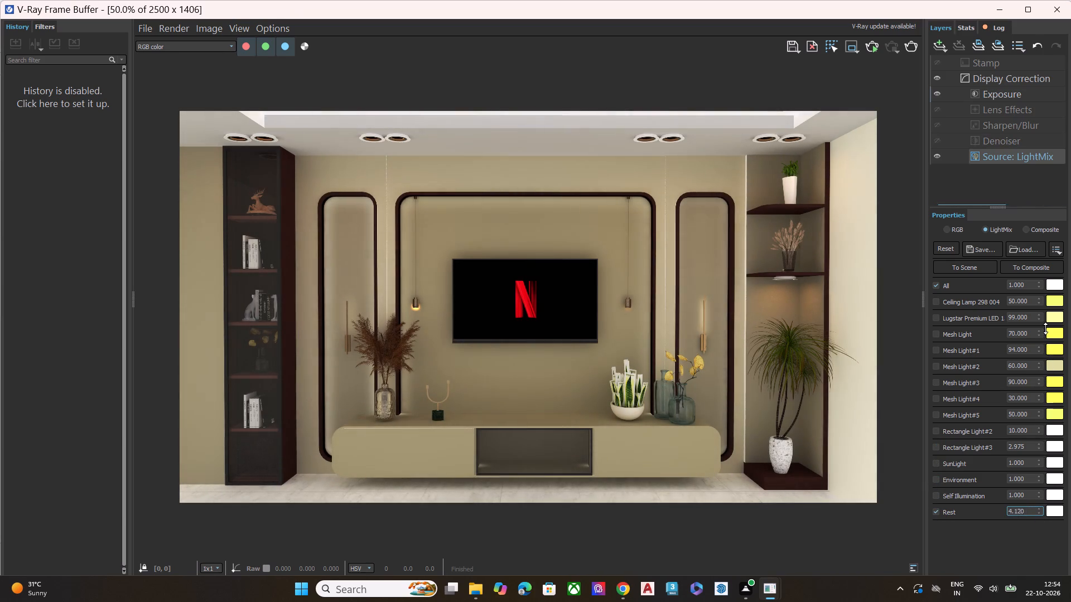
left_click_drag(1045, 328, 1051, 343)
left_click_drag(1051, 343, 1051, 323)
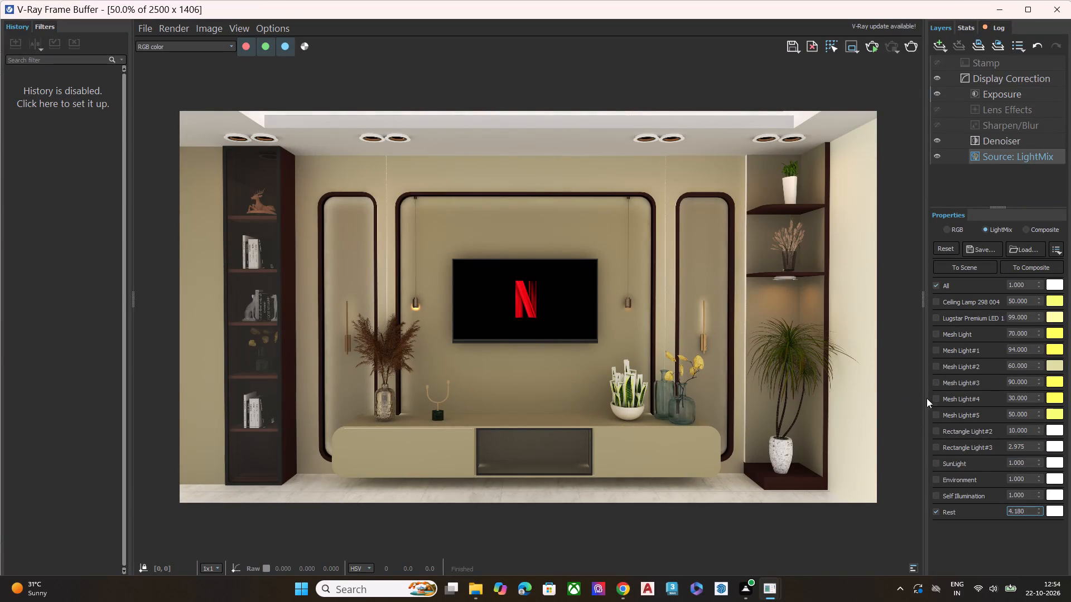
Try Rectangle Light#2 on and off in the LightMix, and switch Rectangle Light#3 back on.
left_click(934, 429)
left_click(934, 429)
left_click(935, 448)
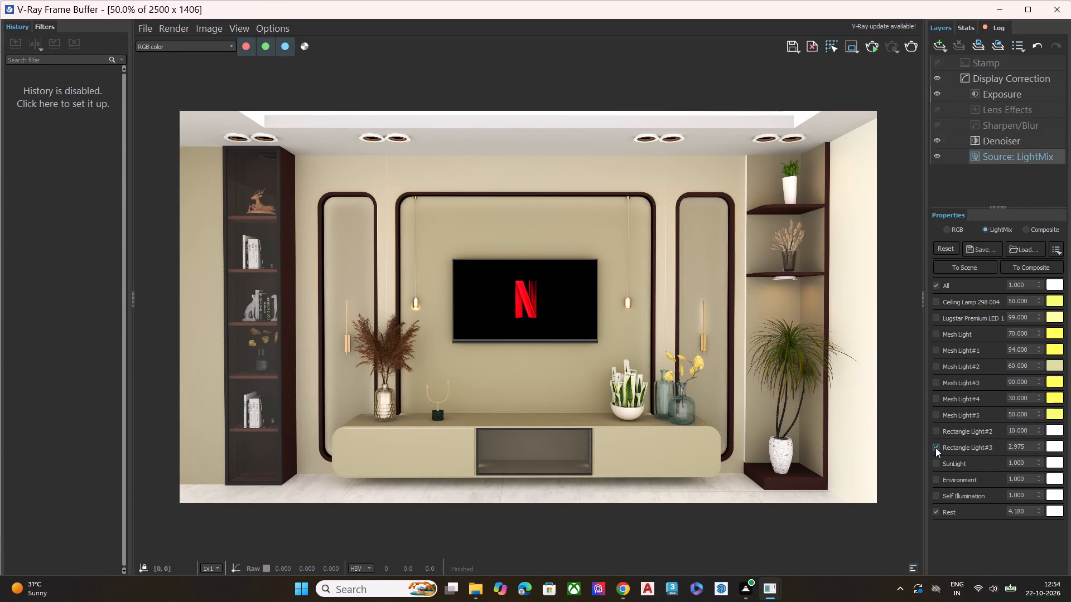
Set the LightMix Rest intensity to 5.180 after trying a lower value.
left_click_drag(1040, 507, 1041, 533)
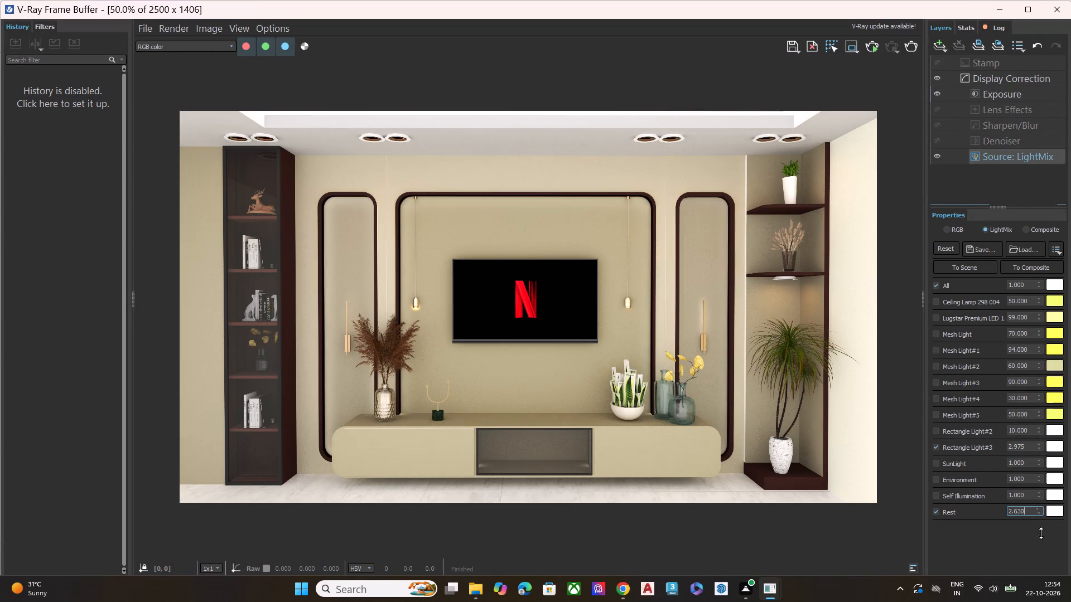
left_click_drag(1041, 533, 1044, 501)
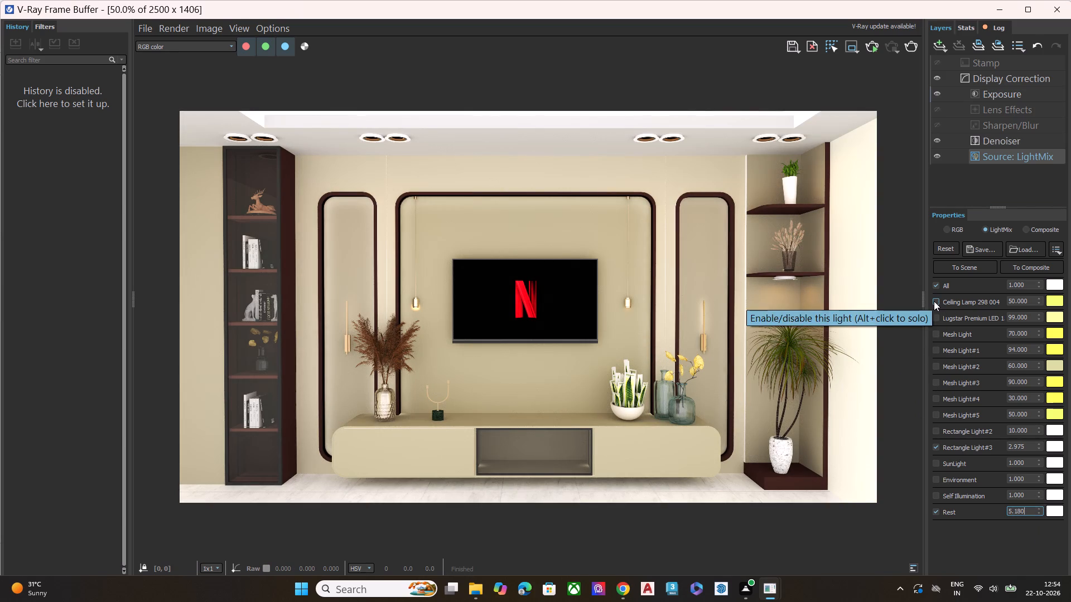
Compare the render with Ceiling Lamp 298 004 and the Lugstar Premium LED each switched on and off, leaving both off.
left_click(934, 301)
left_click(934, 301)
left_click(937, 320)
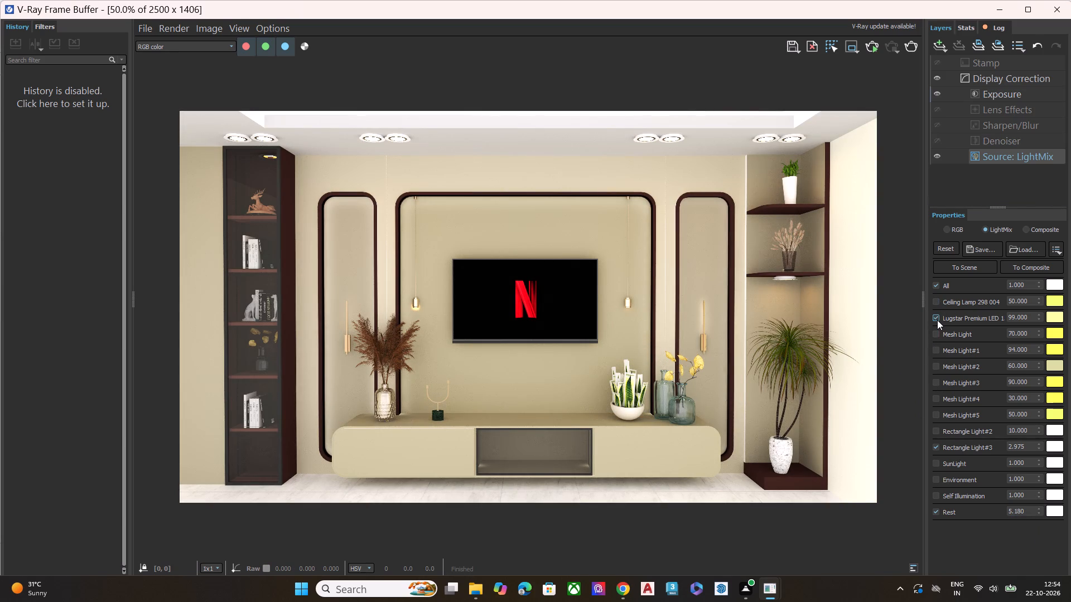
left_click(937, 320)
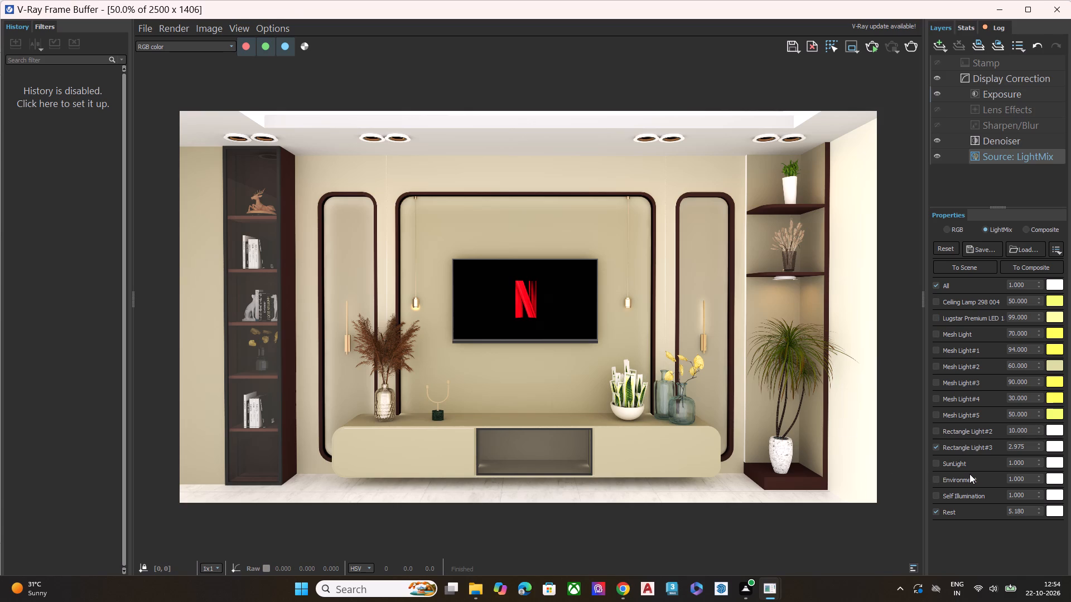
Save the render as a PNG named REDDY RENDER 4 in Documents, and close the frame buffer.
left_click(792, 52)
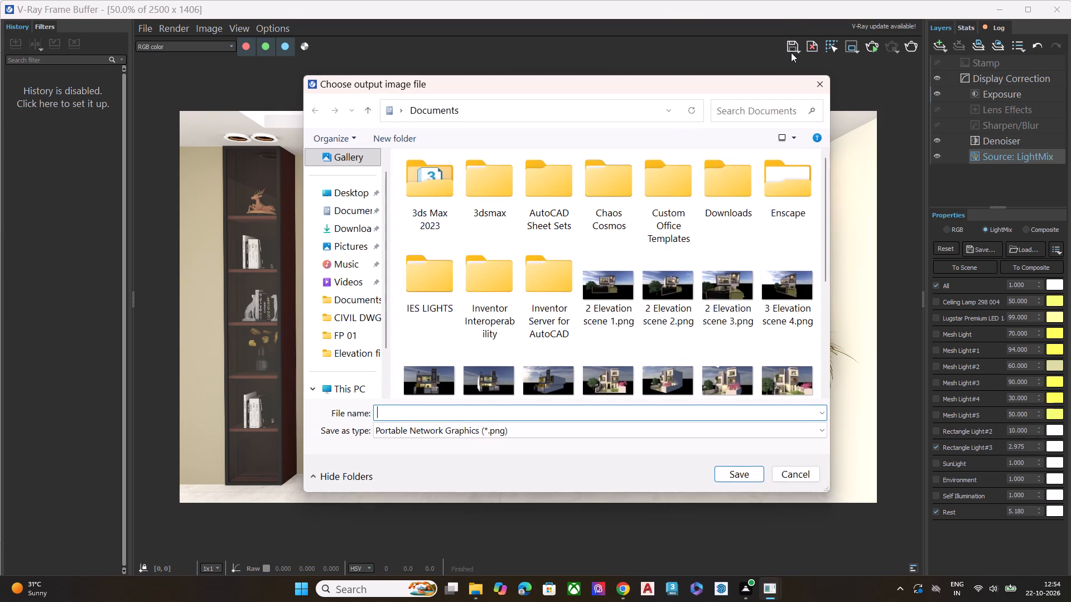
type("REND")
key("BackSpace")
key("BackSpace")
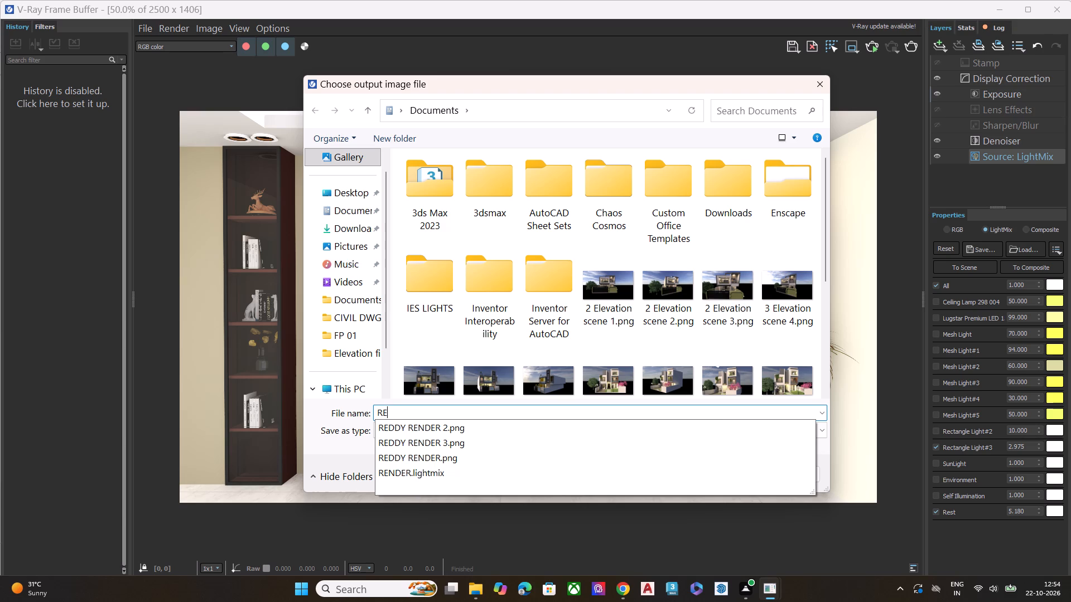
type("DDY")
key("space")
type("RENDER")
key("space")
key("4")
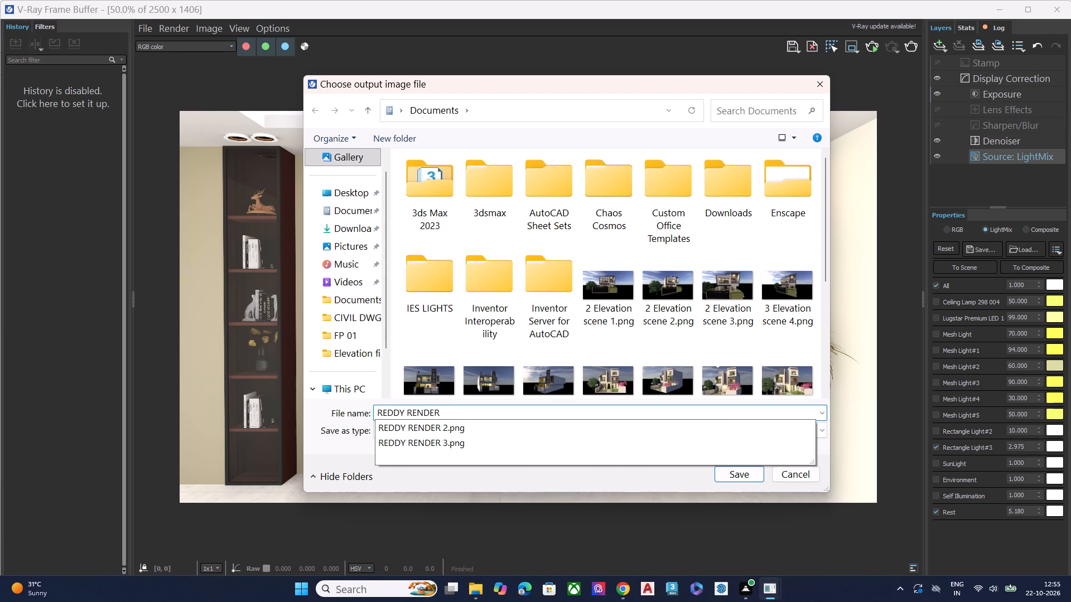
key("Return")
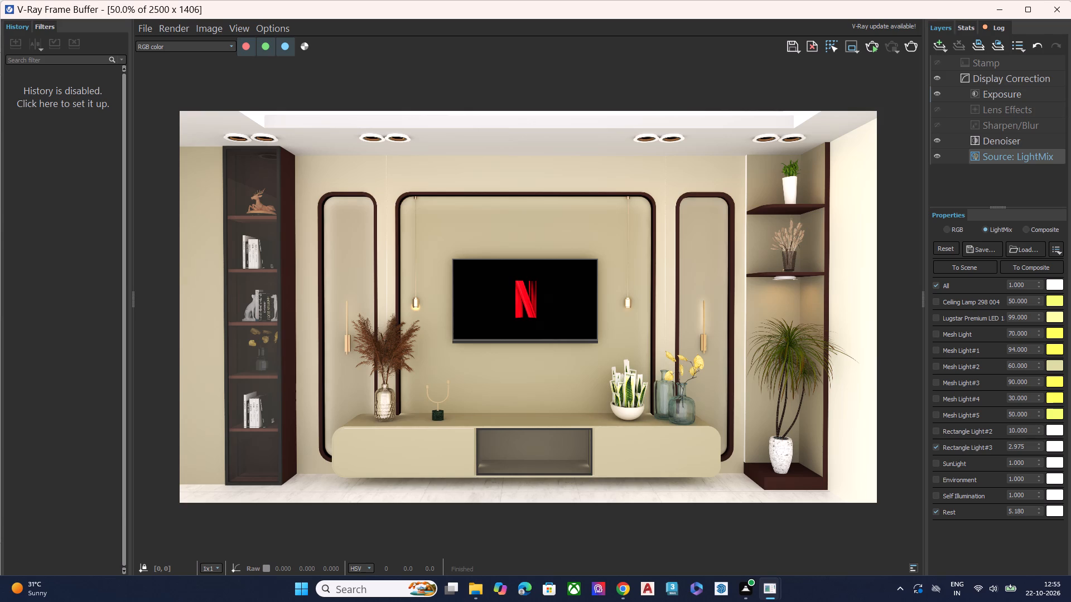
left_click(1056, 16)
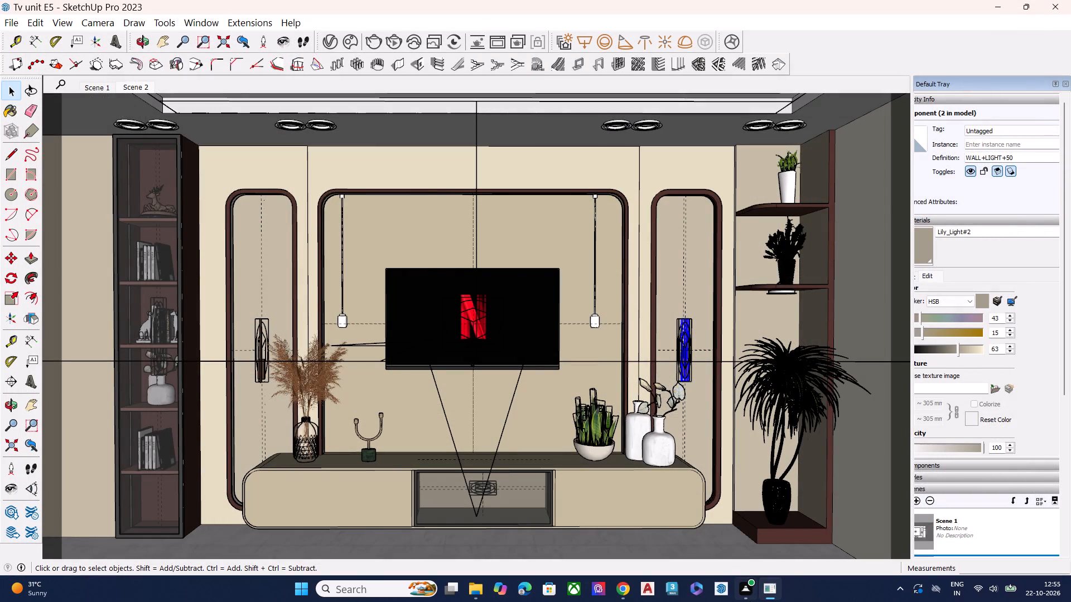
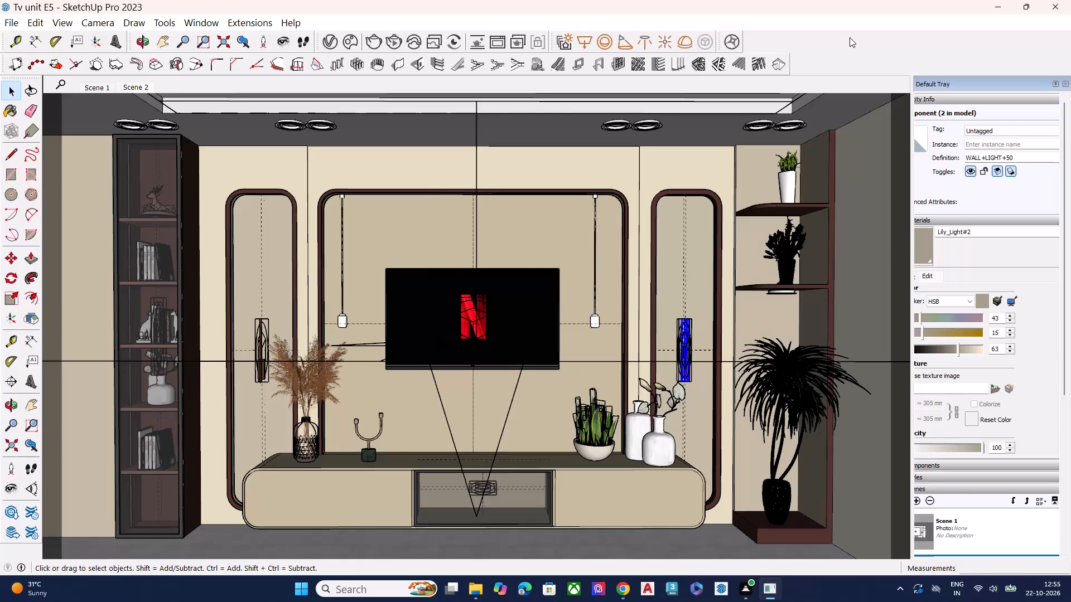
Clear the selection of the wall light component and leave nothing selected in the model.
scroll(632, 241, "down", 4)
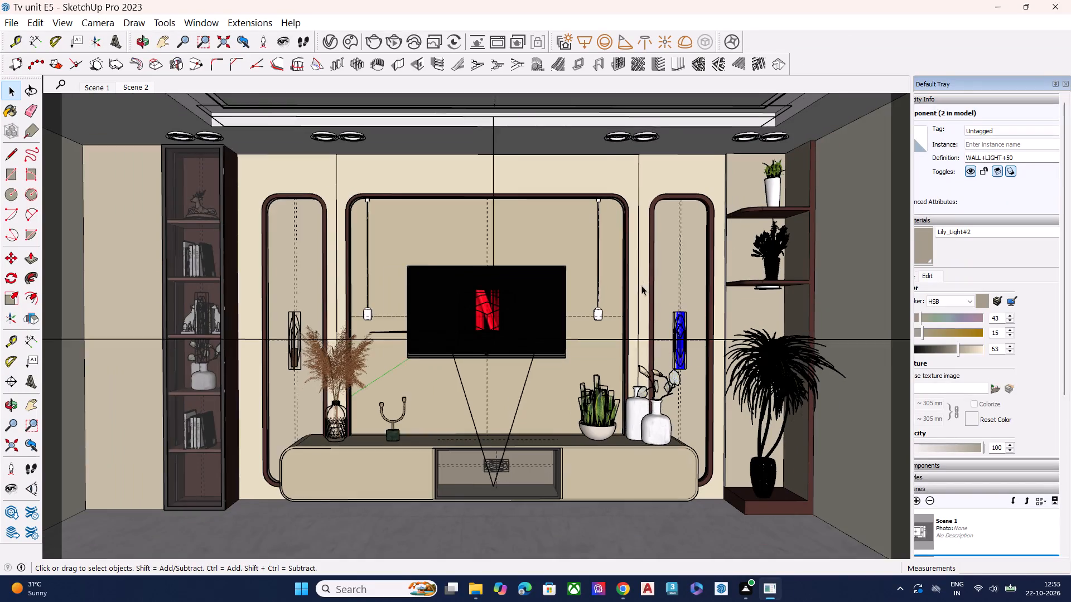
left_click_drag(683, 327, 679, 368)
key("space")
key("space")
key("space")
double_click(624, 502)
key("space")
scroll(586, 315, "down", 2)
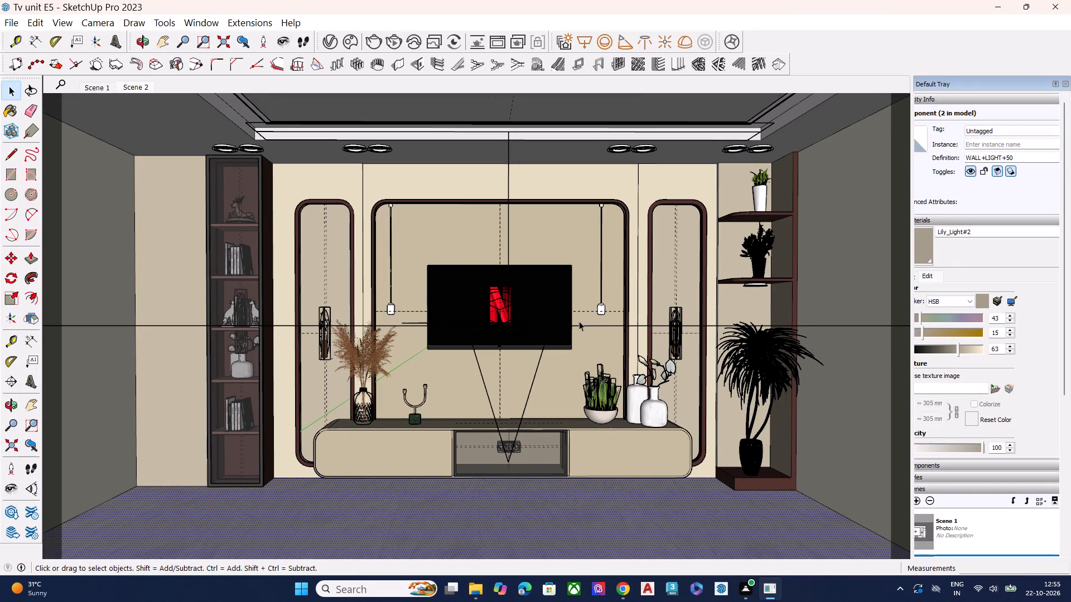
scroll(579, 321, "down", 19)
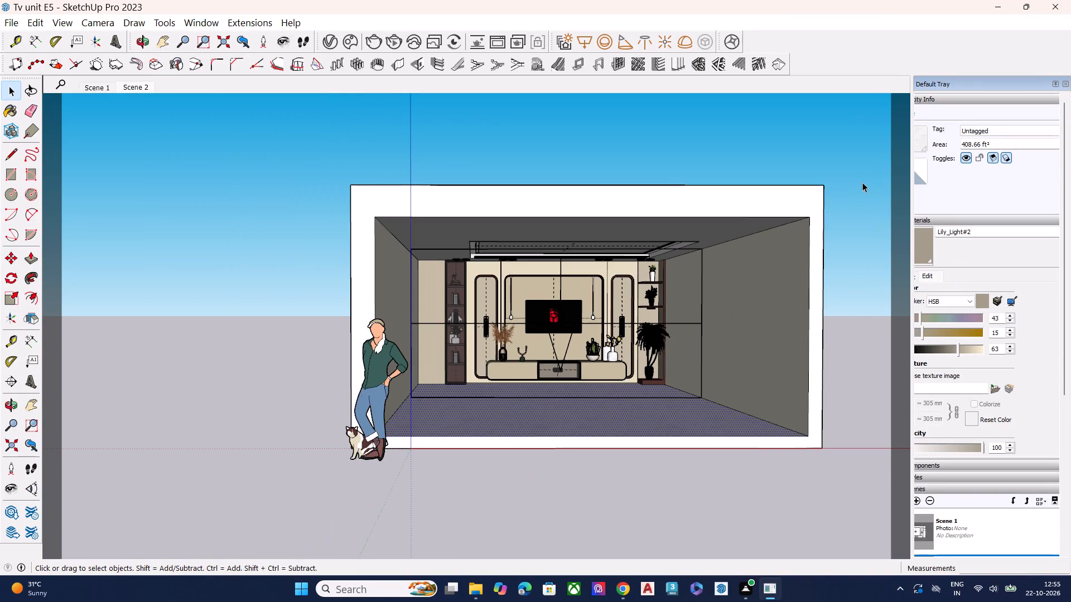
key("space")
double_click(857, 182)
Frame an angled view of the TV wall from the bookshelf side and save it as a new scene.
middle_click_drag(840, 260, 794, 290)
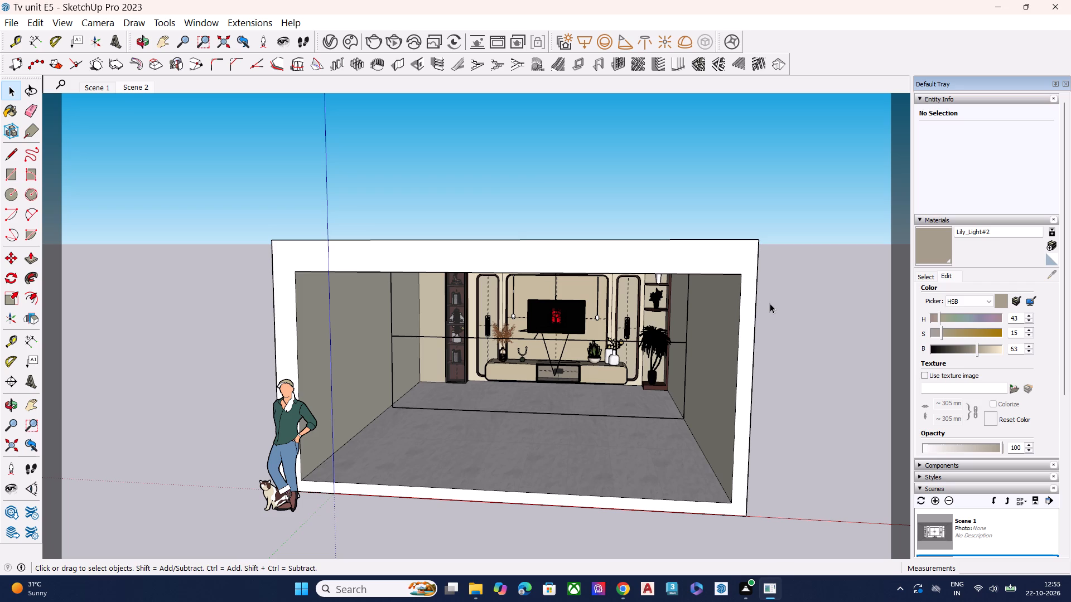
scroll(658, 313, "down", 3)
middle_click_drag(585, 448, 605, 414)
scroll(581, 366, "up", 2)
scroll(608, 330, "up", 3)
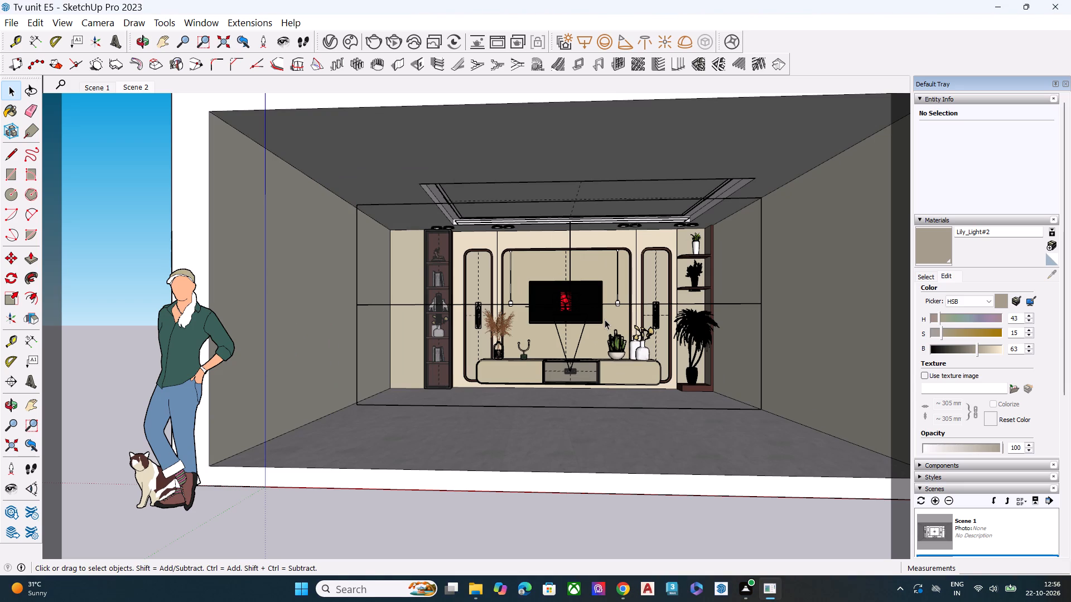
scroll(633, 417, "down", 6)
scroll(654, 385, "up", 1)
middle_click_drag(654, 385, 654, 424)
scroll(631, 377, "up", 4)
middle_click_drag(485, 323, 510, 312)
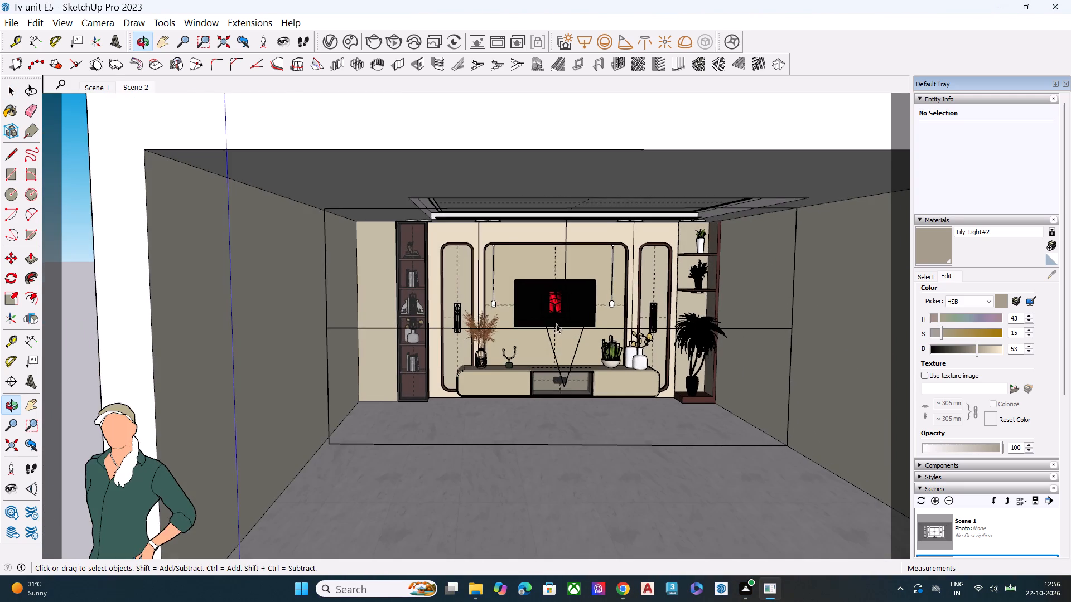
scroll(687, 294, "up", 9)
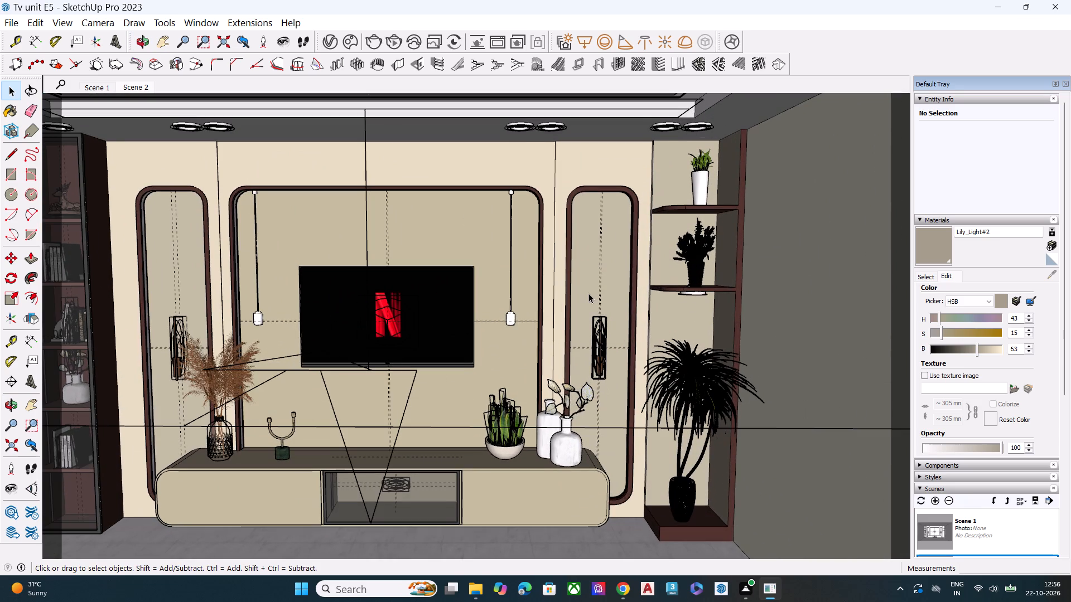
scroll(588, 293, "up", 1)
middle_click_drag(612, 314, 599, 302)
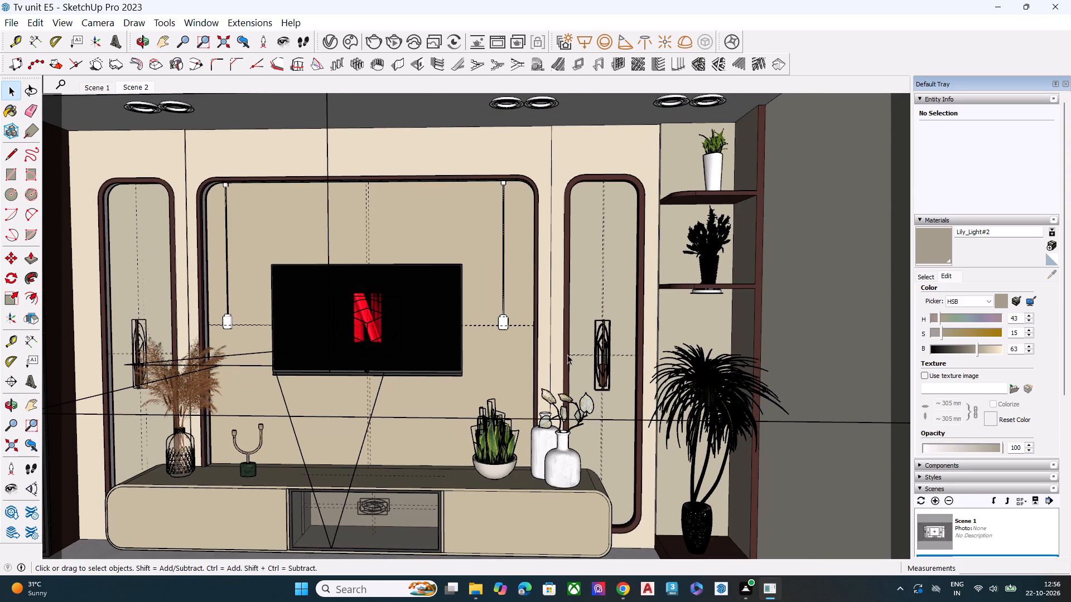
key("h")
left_click_drag(567, 361, 563, 332)
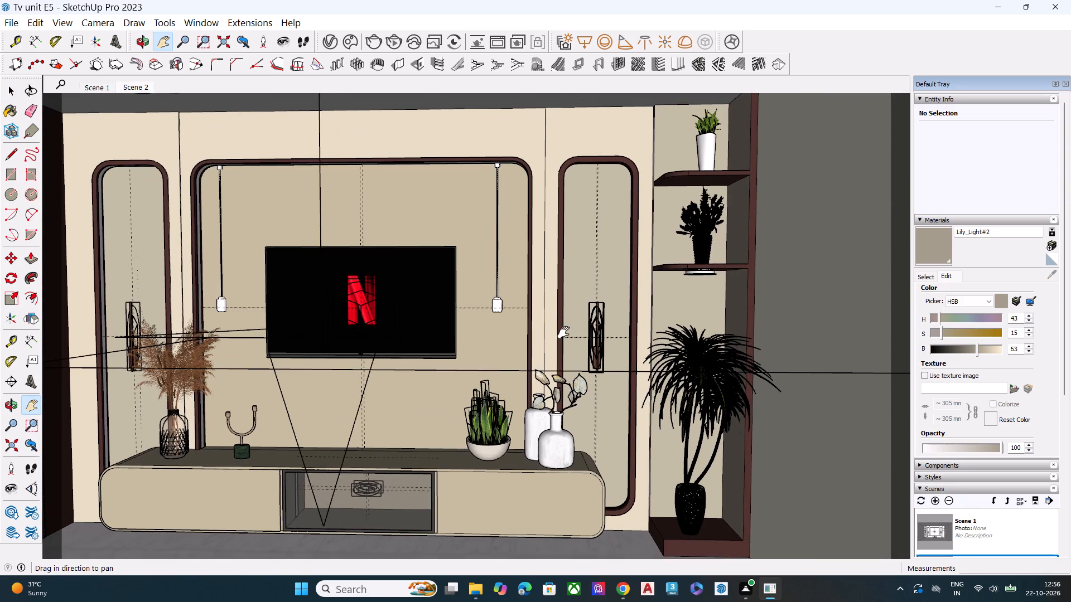
left_click_drag(563, 332, 638, 341)
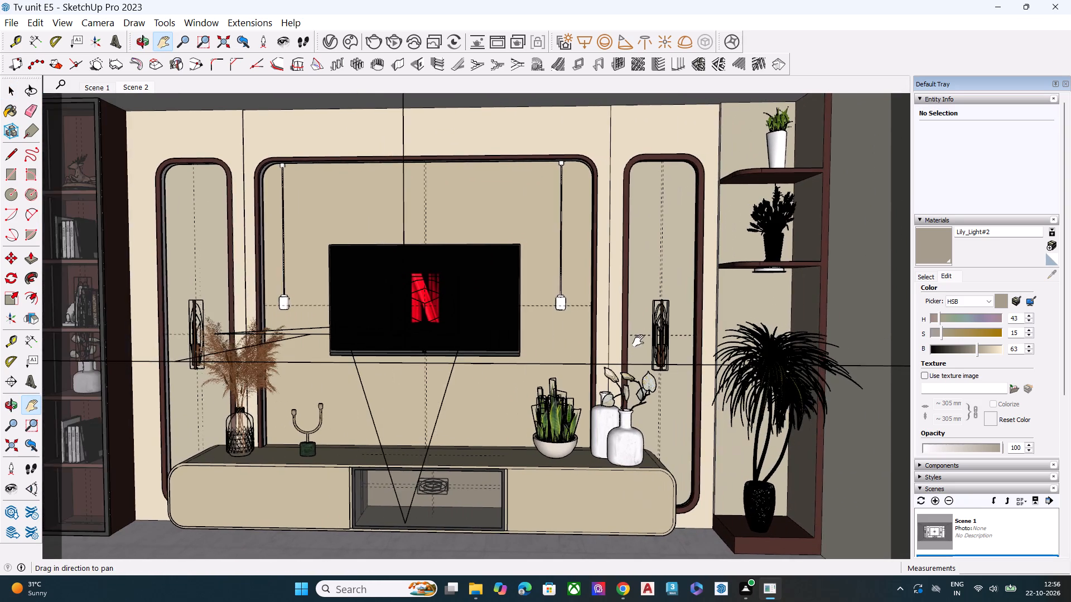
left_click_drag(638, 341, 788, 338)
scroll(199, 294, "up", 3)
middle_click_drag(258, 297, 320, 288)
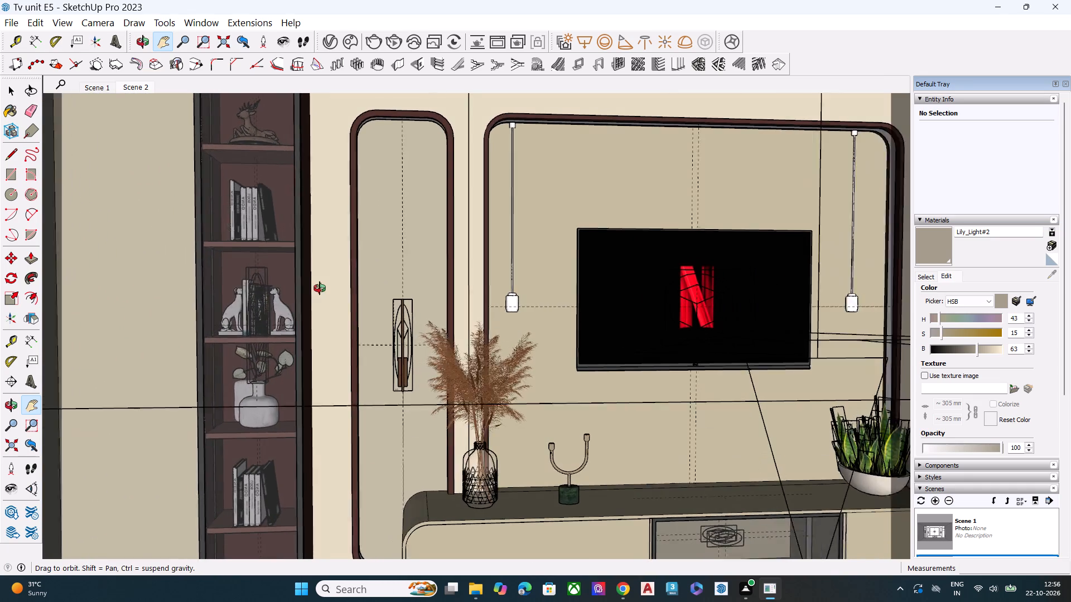
middle_click_drag(320, 288, 325, 287)
left_click_drag(279, 310, 338, 378)
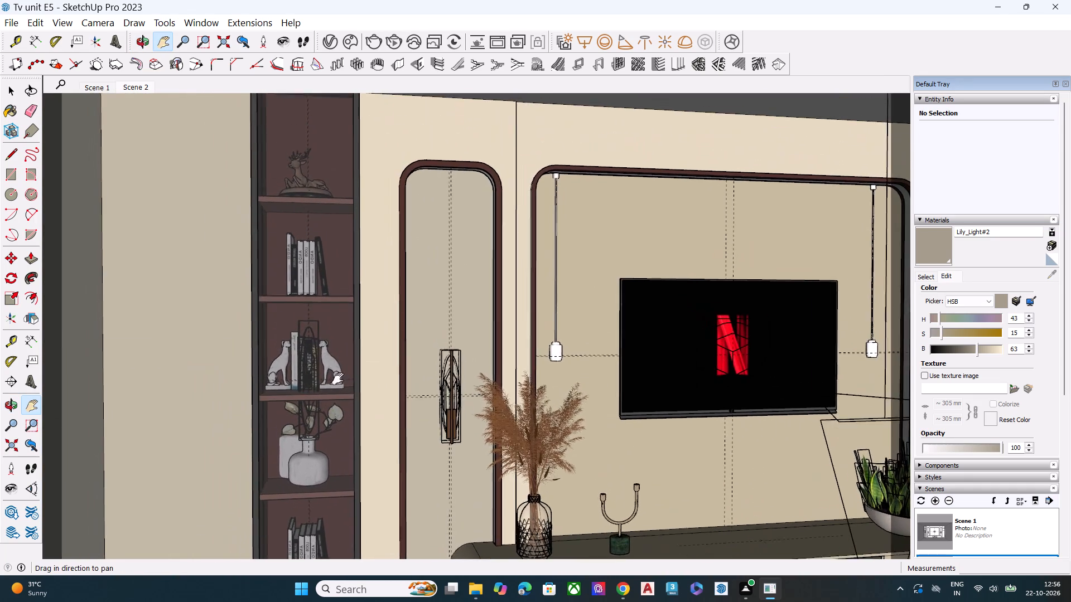
left_click_drag(338, 378, 283, 179)
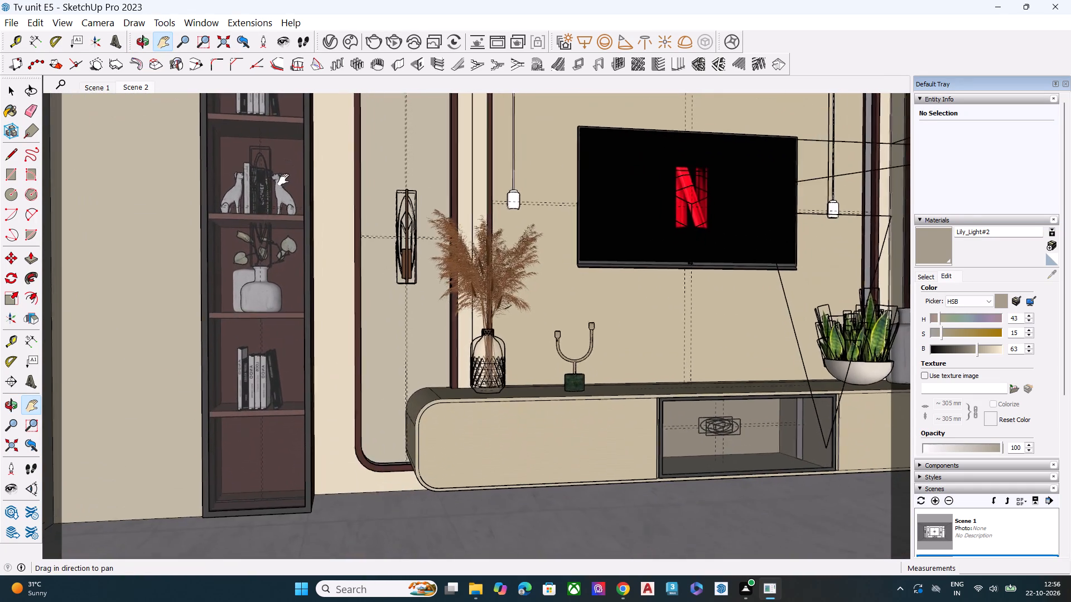
left_click_drag(283, 179, 134, 302)
middle_click_drag(316, 380, 436, 380)
left_click_drag(456, 376, 438, 360)
scroll(441, 360, "down", 1)
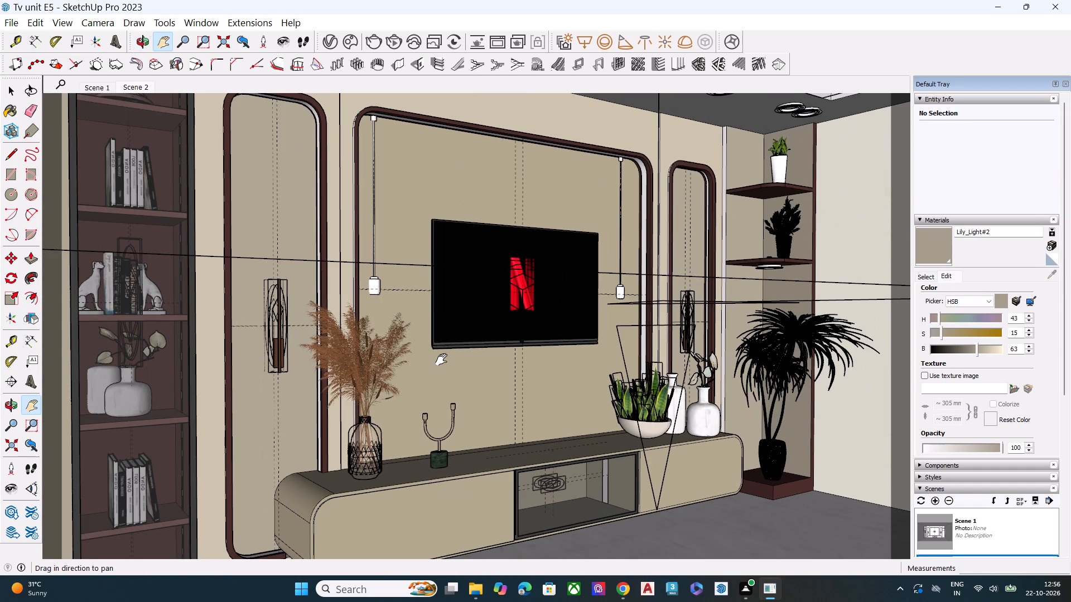
middle_click_drag(445, 357, 452, 357)
left_click_drag(432, 332, 431, 347)
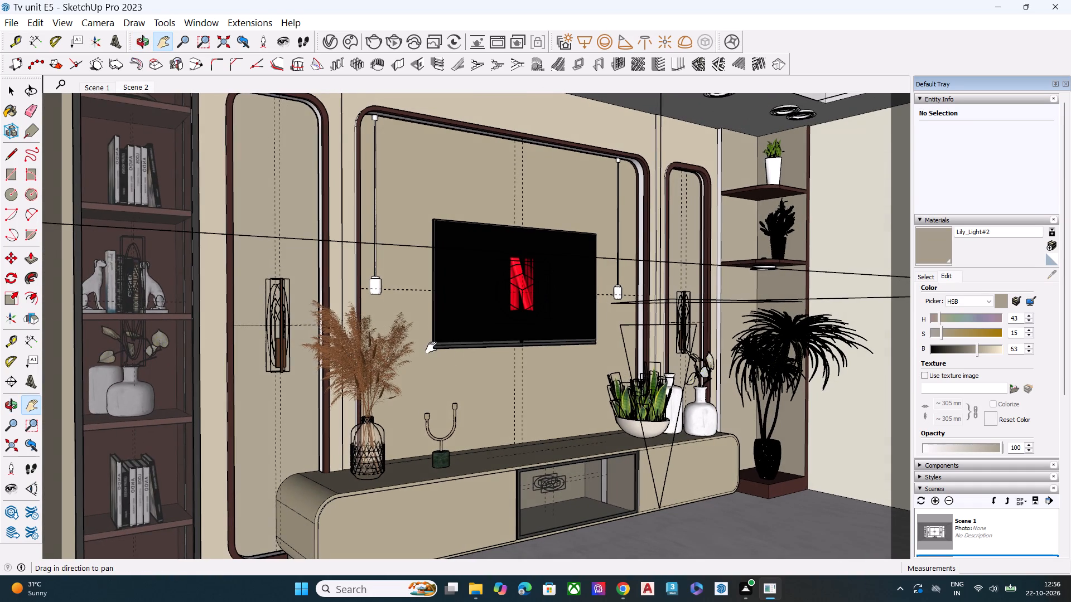
left_click_drag(431, 347, 437, 360)
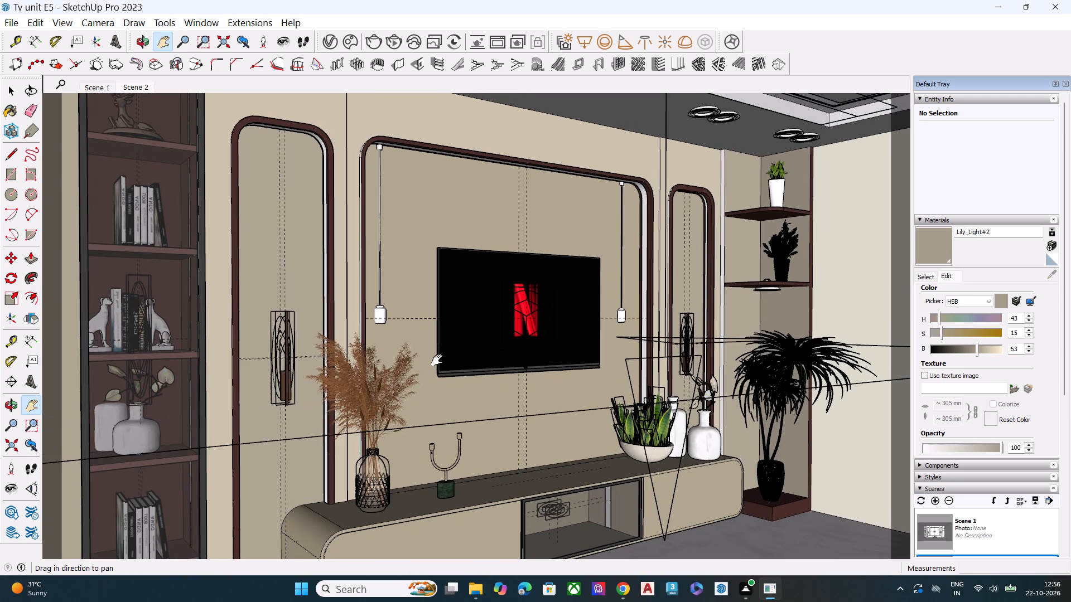
left_click_drag(437, 360, 446, 363)
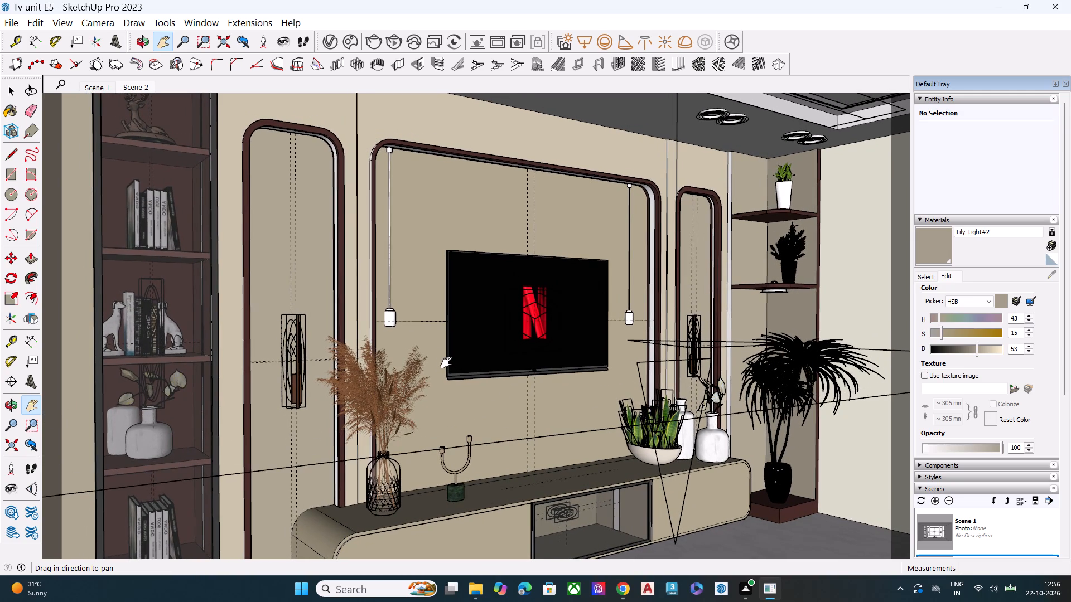
left_click(964, 222)
left_click(934, 263)
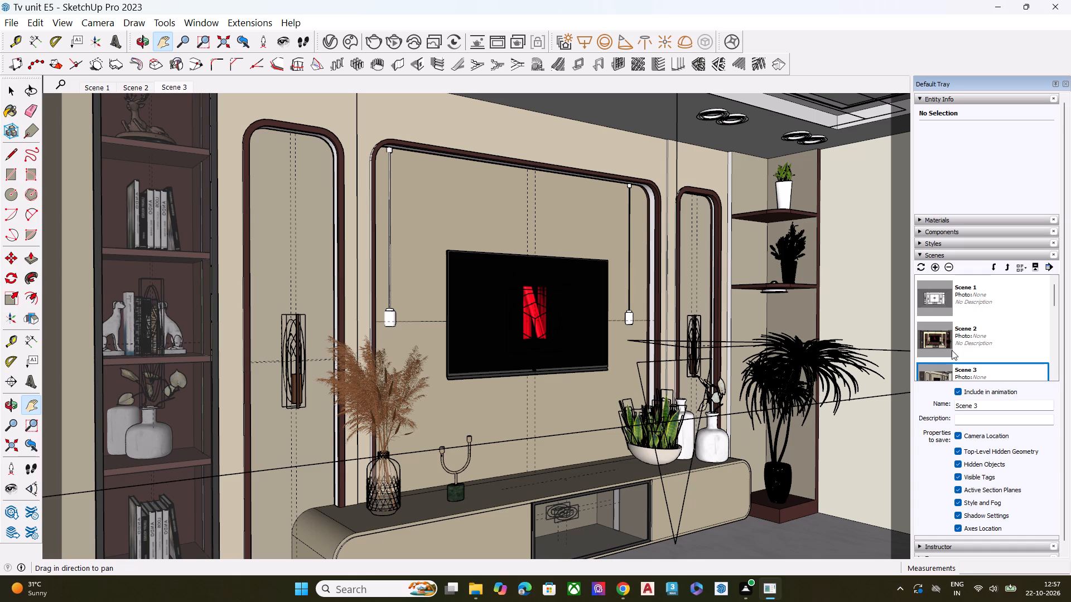
Start a V-Ray render of the new angled scene.
left_click(378, 40)
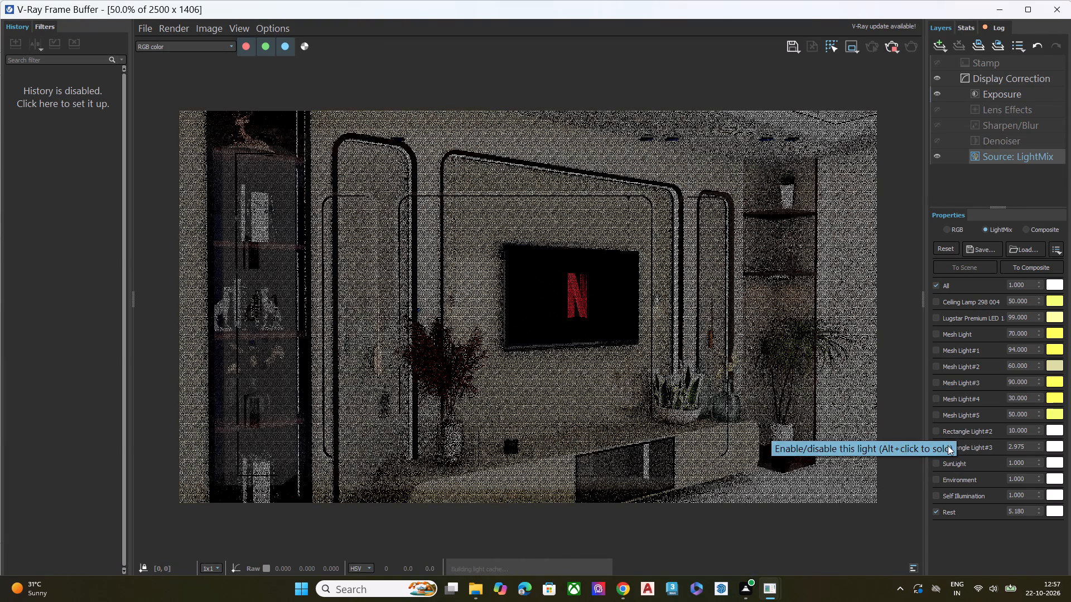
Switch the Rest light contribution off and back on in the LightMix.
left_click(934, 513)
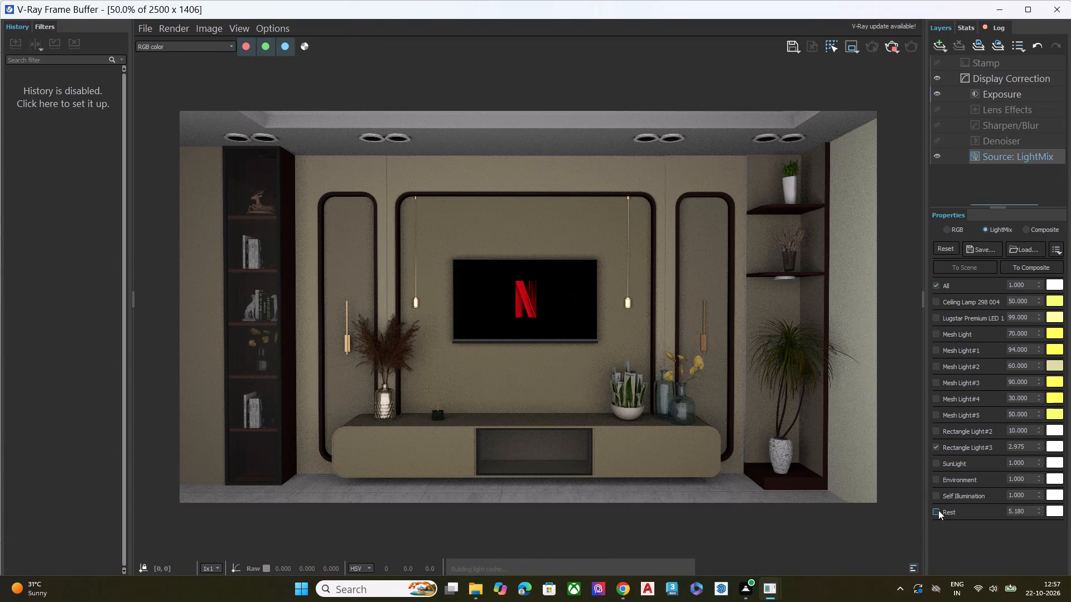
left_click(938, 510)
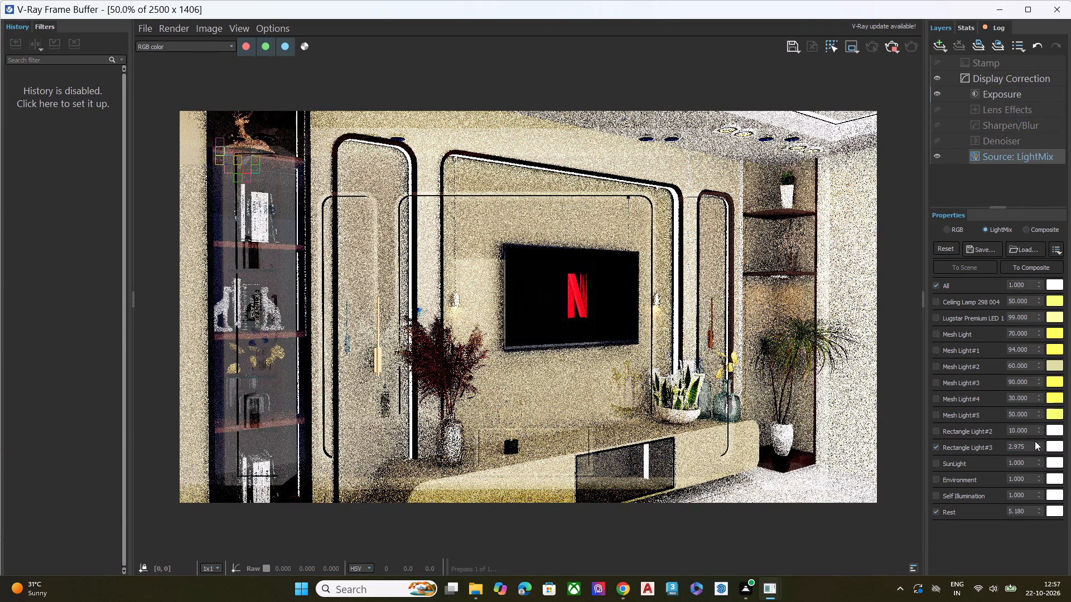
Lower the Rectangle Light#3 intensity in the LightMix to 1.950.
left_click_drag(1038, 444, 1030, 516)
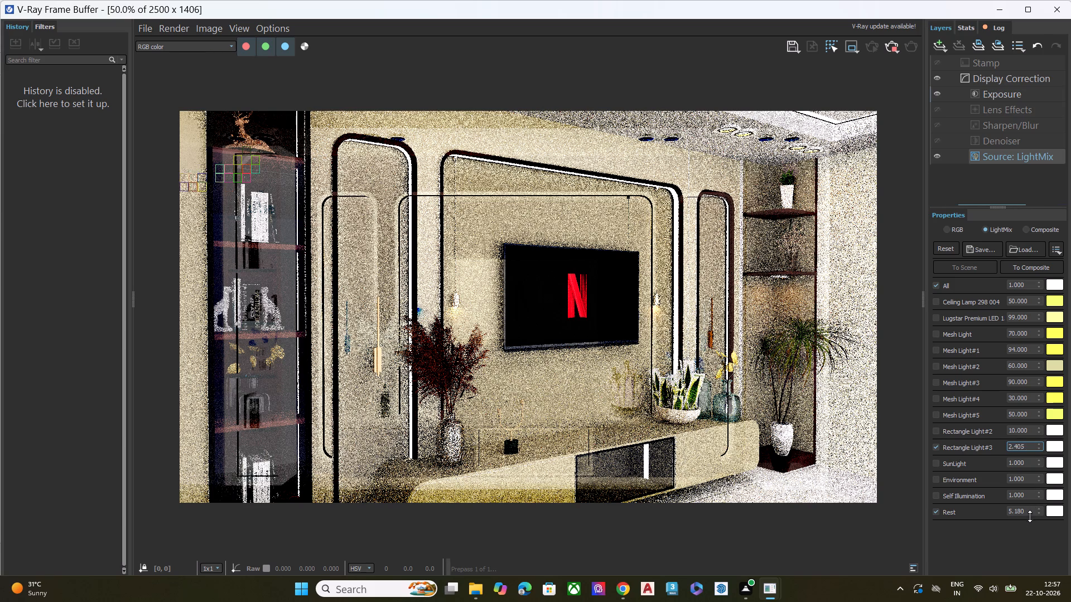
left_click_drag(1030, 516, 1027, 556)
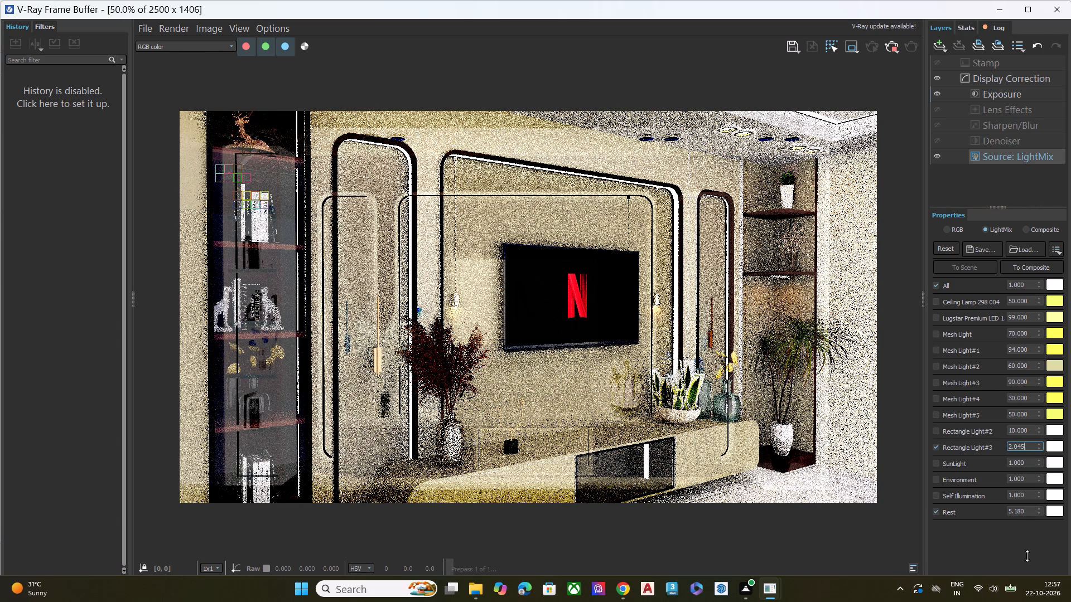
left_click_drag(1027, 556, 1026, 566)
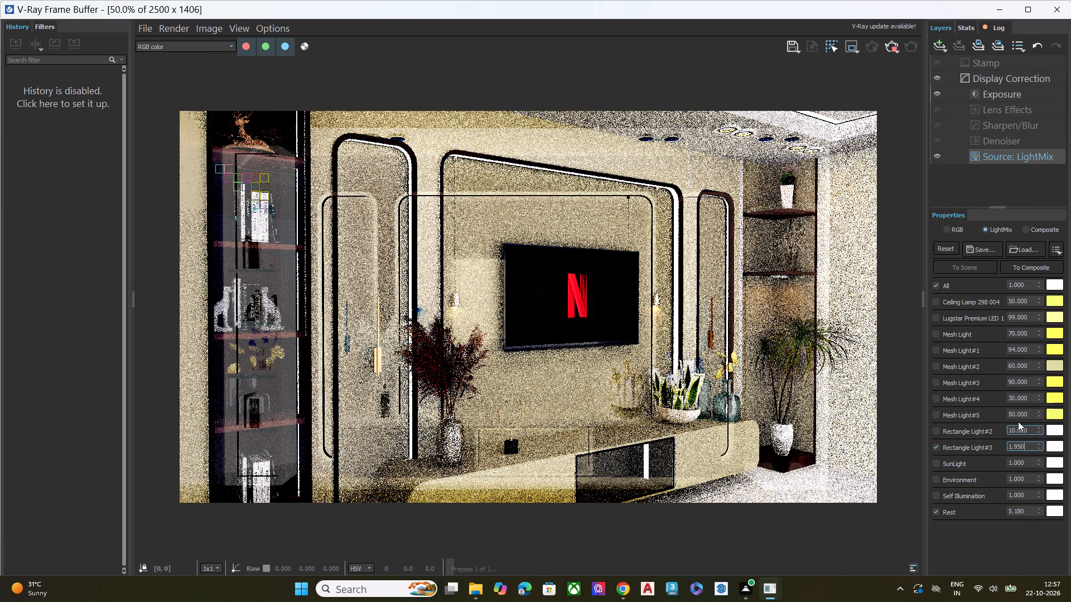
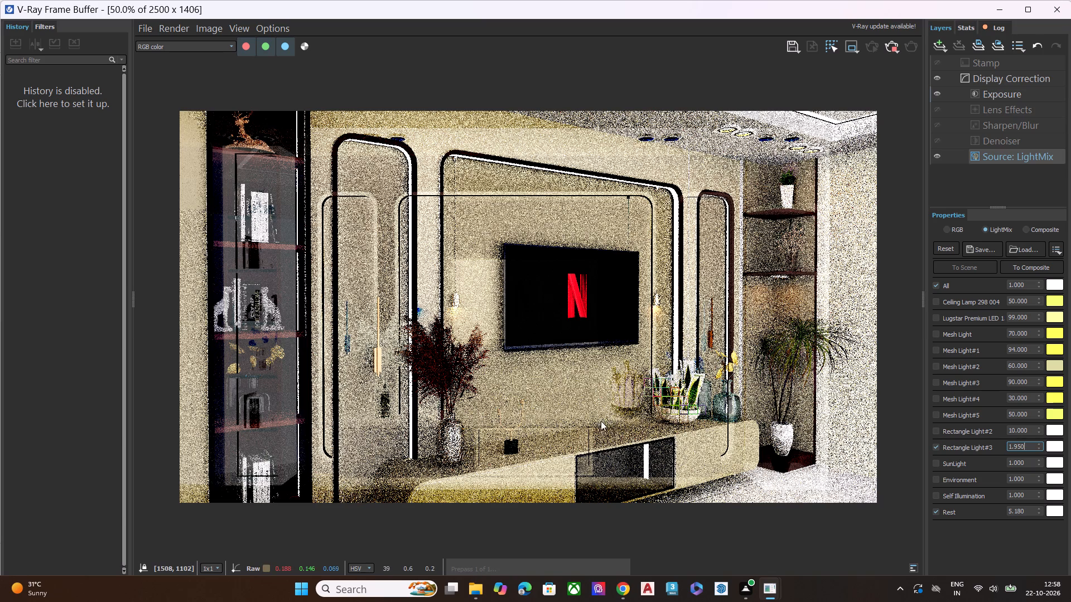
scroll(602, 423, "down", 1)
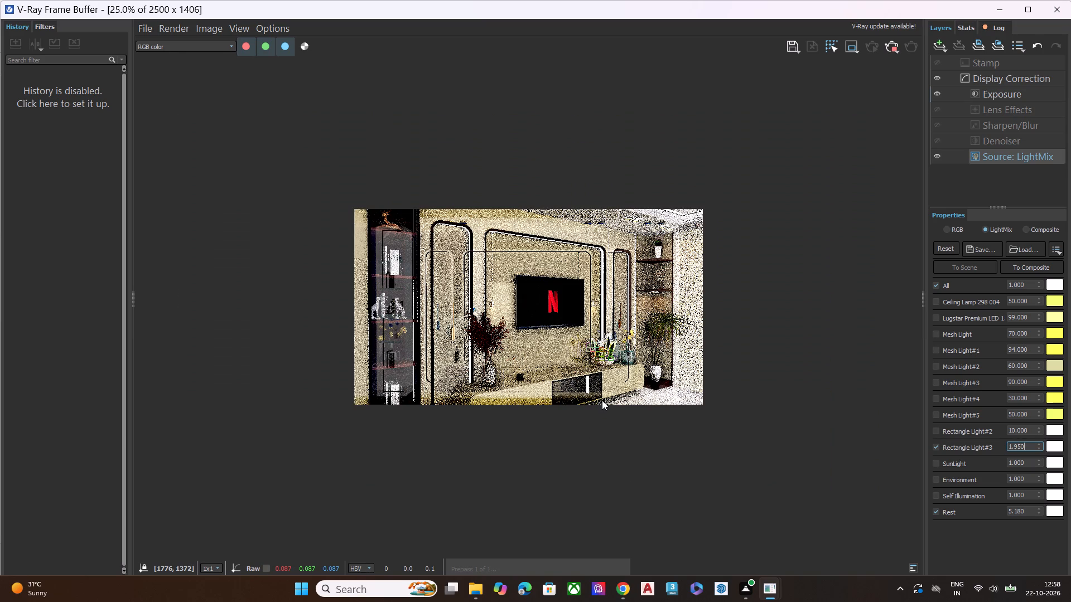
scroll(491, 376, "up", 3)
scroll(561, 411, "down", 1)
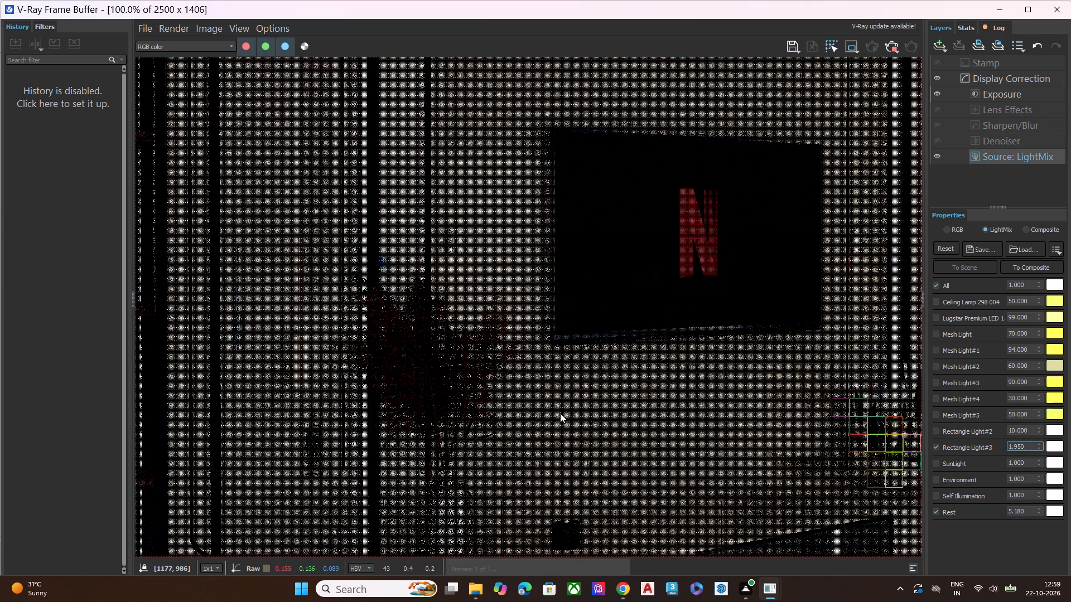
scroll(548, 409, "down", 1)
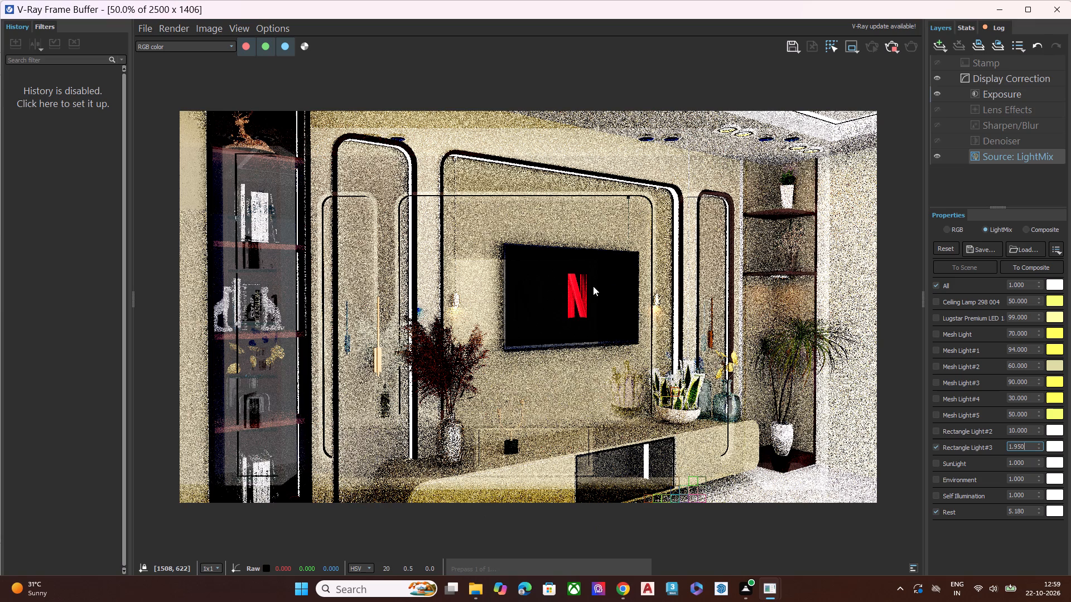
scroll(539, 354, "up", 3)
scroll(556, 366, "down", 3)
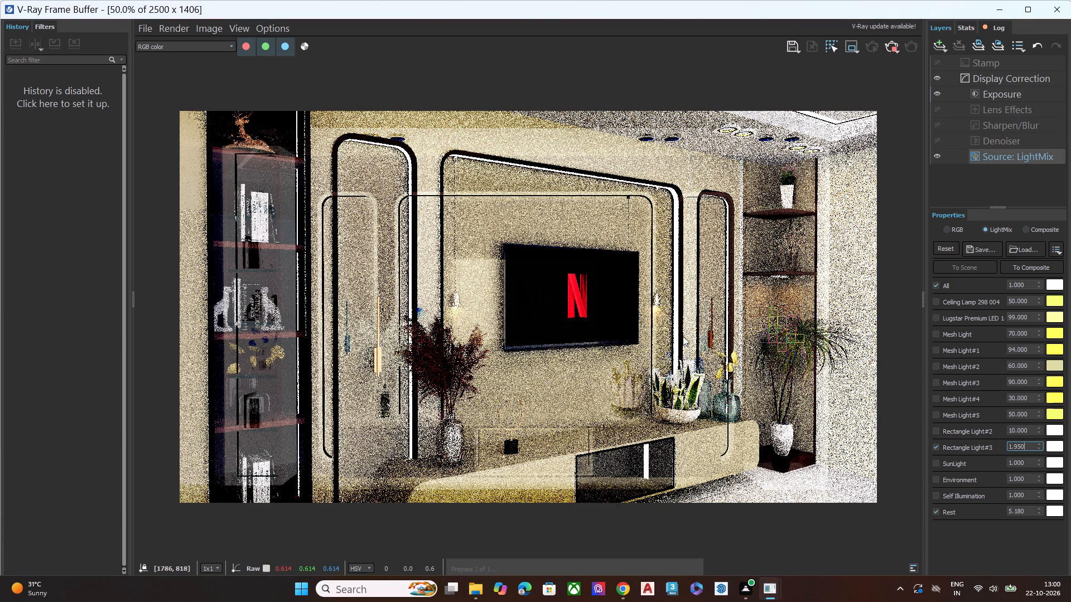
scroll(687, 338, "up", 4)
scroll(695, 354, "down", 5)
Try the Ceiling Lamp 298 004 and Lugstar Premium LED lights in the LightMix, keeping only the Lugstar light enabled of the two.
left_click(937, 300)
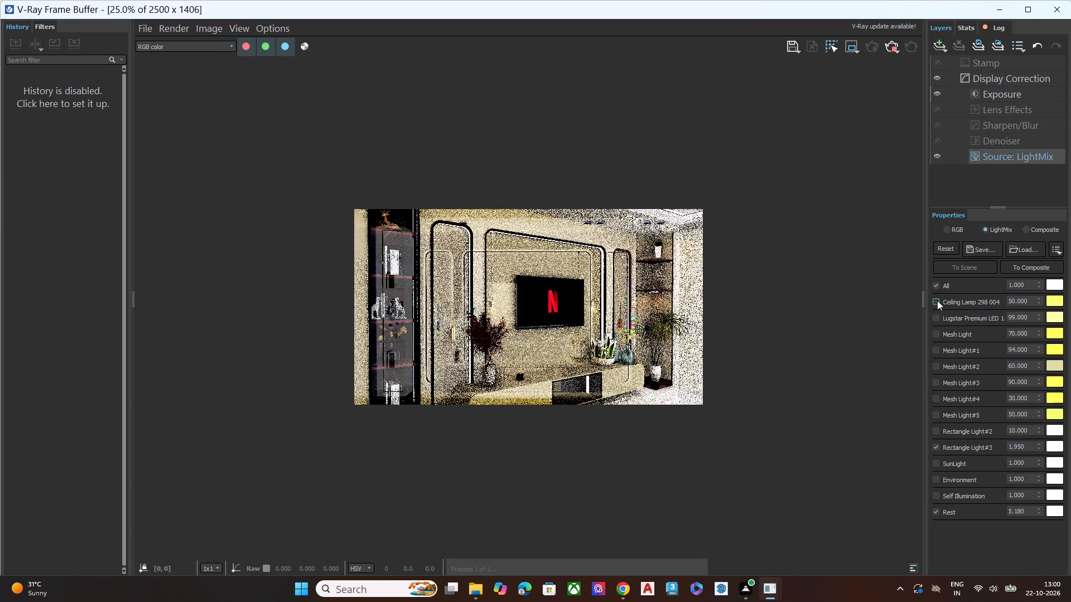
left_click(937, 317)
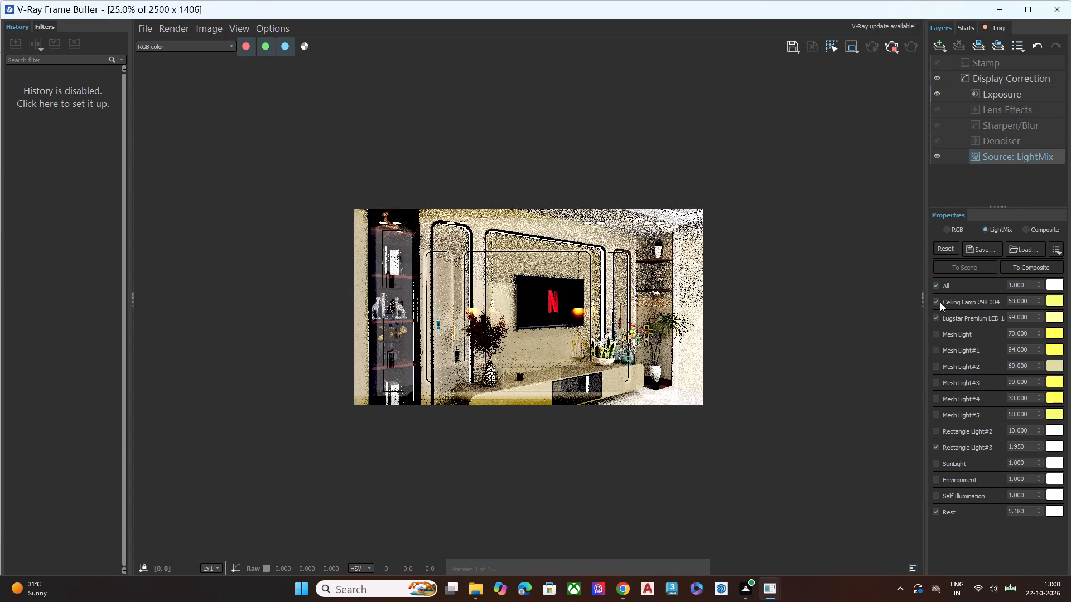
left_click(939, 302)
left_click(936, 315)
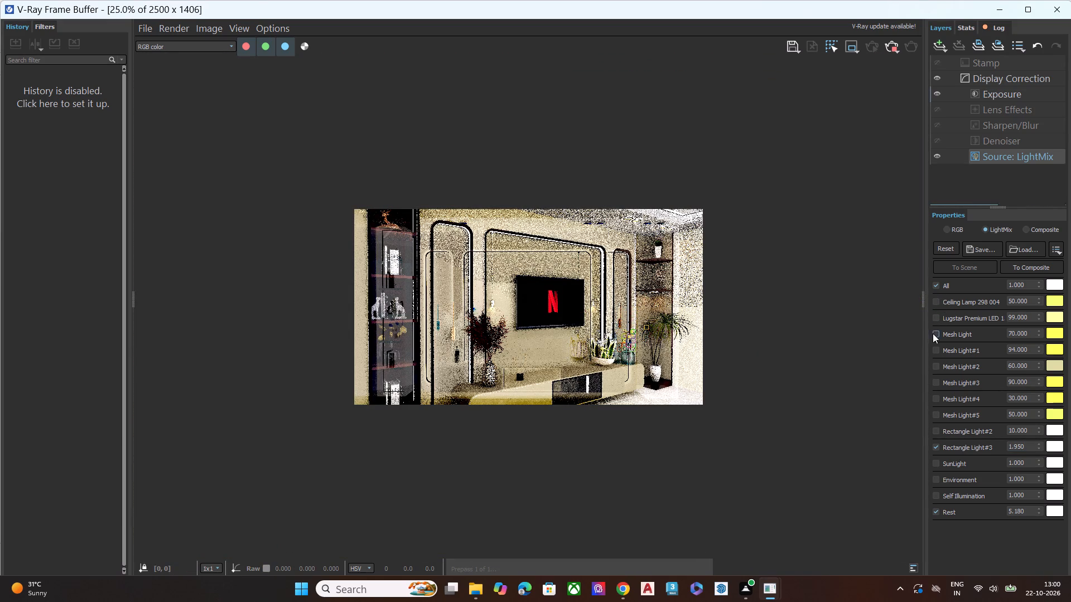
left_click(936, 318)
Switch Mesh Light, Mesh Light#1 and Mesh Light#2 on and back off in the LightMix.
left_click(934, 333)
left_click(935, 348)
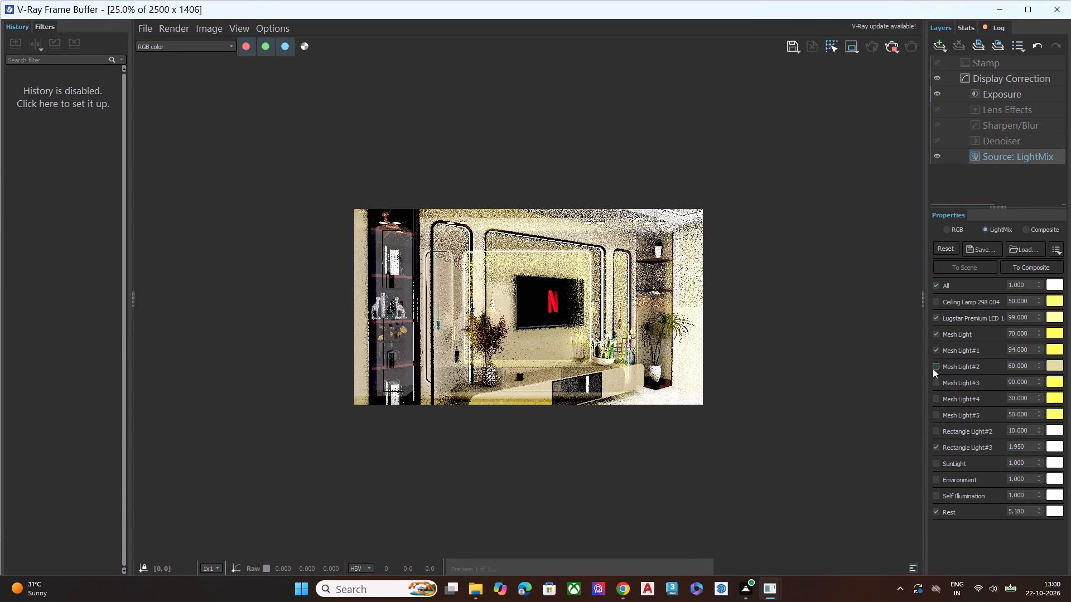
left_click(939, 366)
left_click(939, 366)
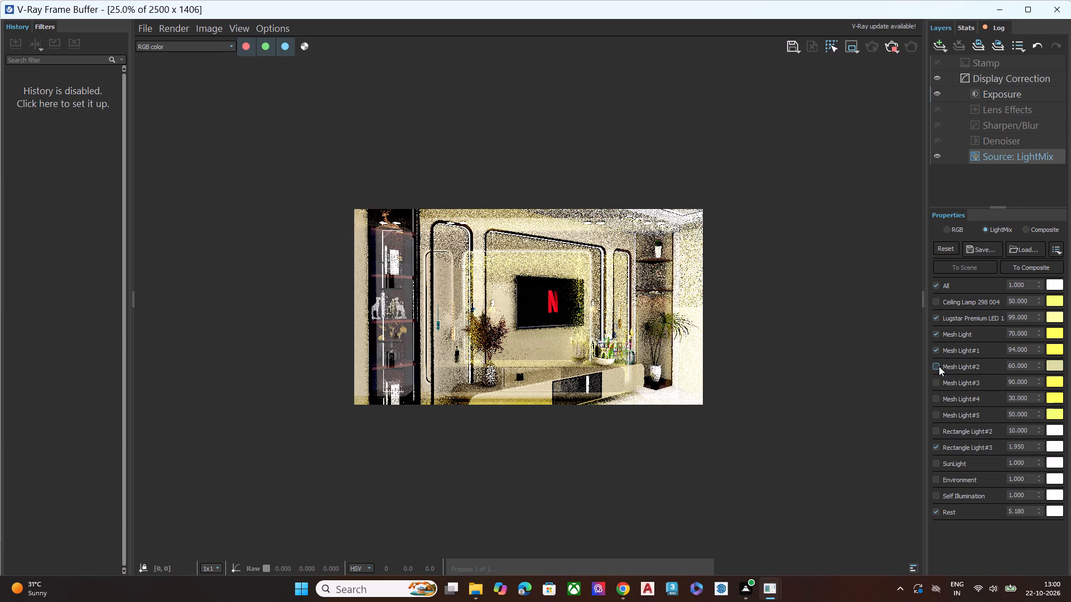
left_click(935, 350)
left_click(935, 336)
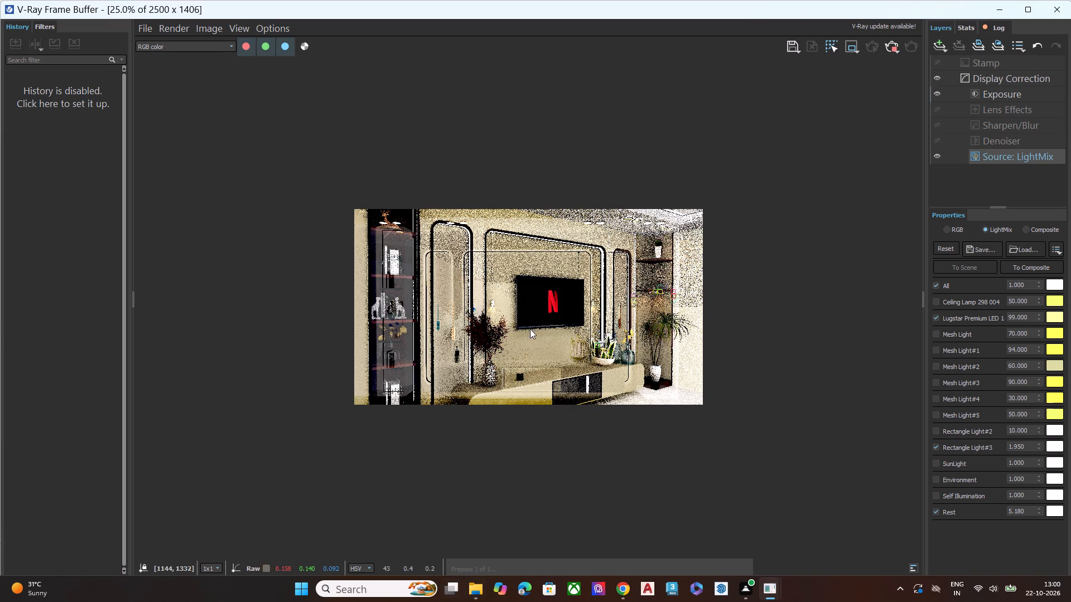
Compare the render's RGB, LightMix and Composite sources, returning to the LightMix source.
scroll(517, 315, "up", 1)
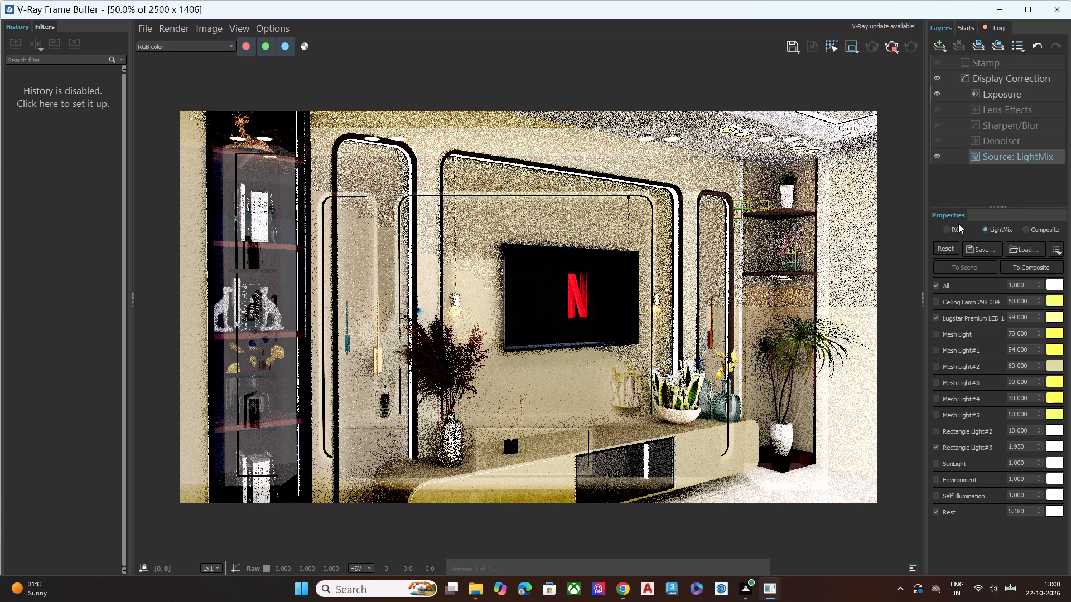
left_click(944, 232)
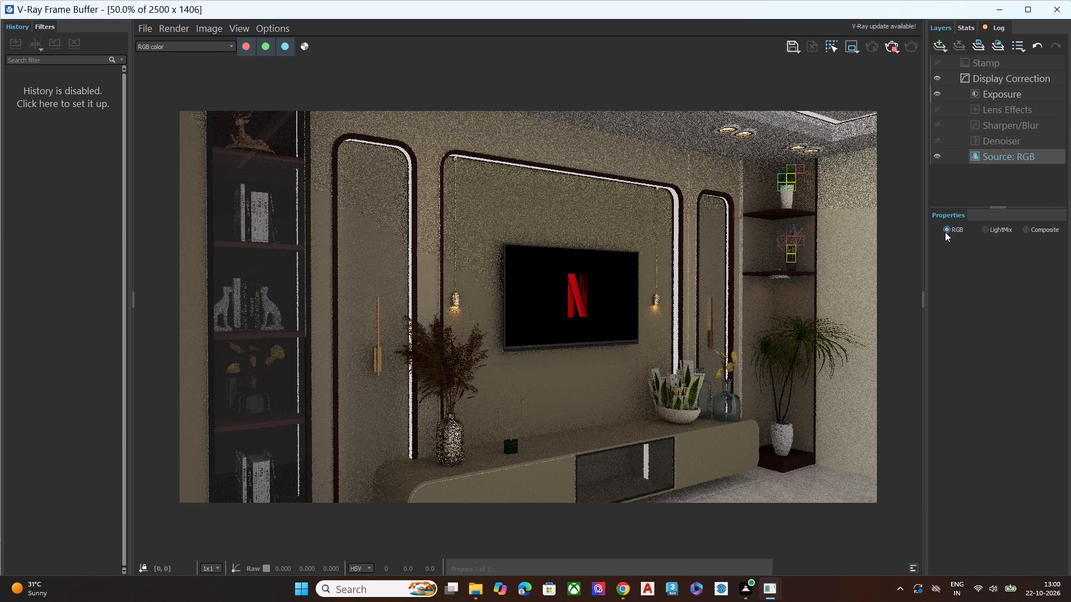
left_click(945, 232)
left_click(985, 231)
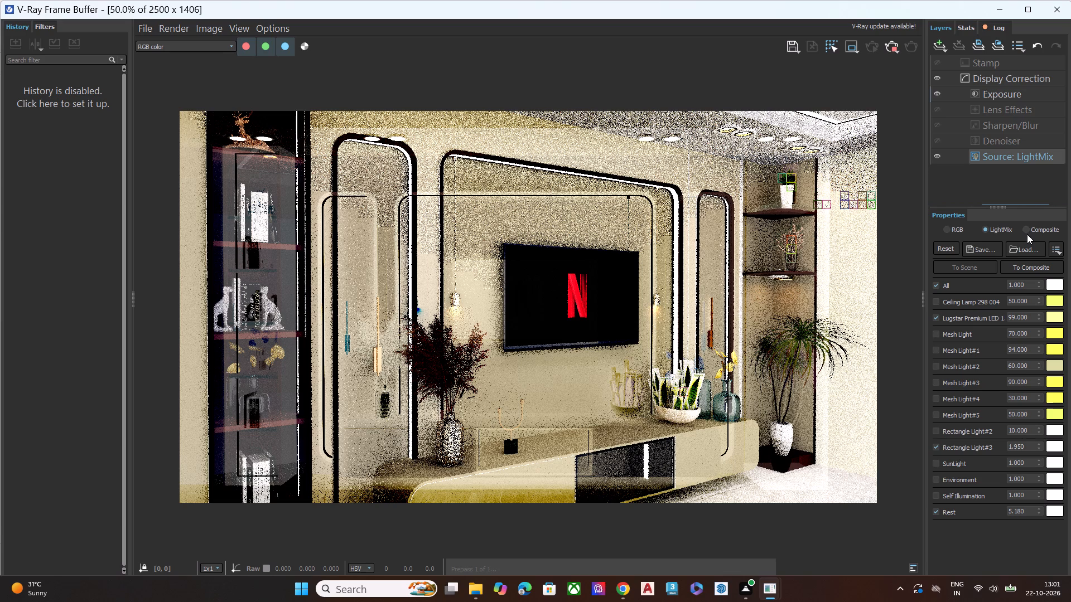
left_click(1026, 230)
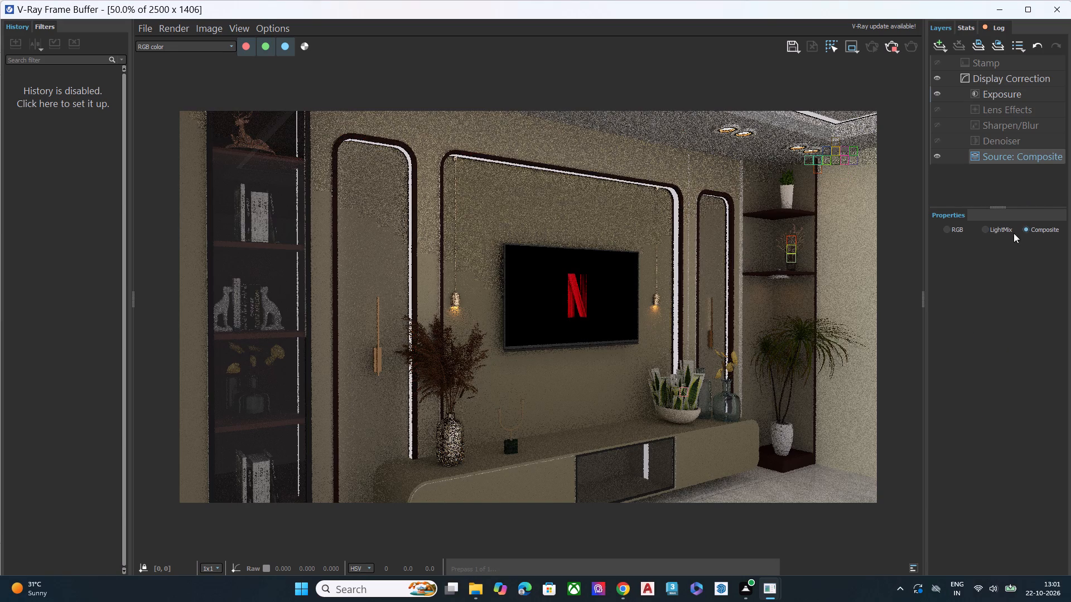
left_click(987, 230)
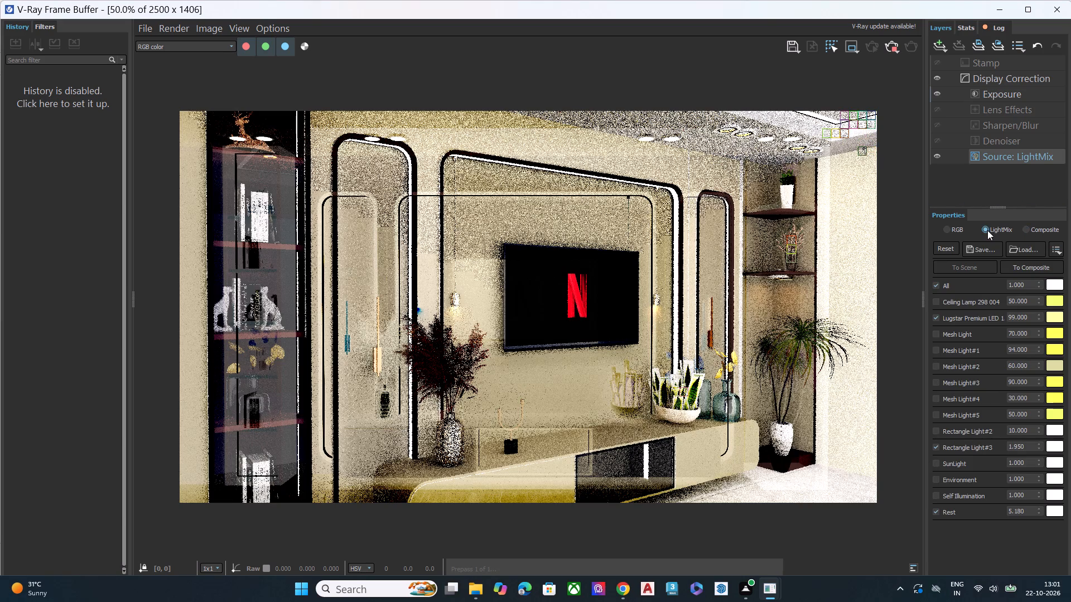
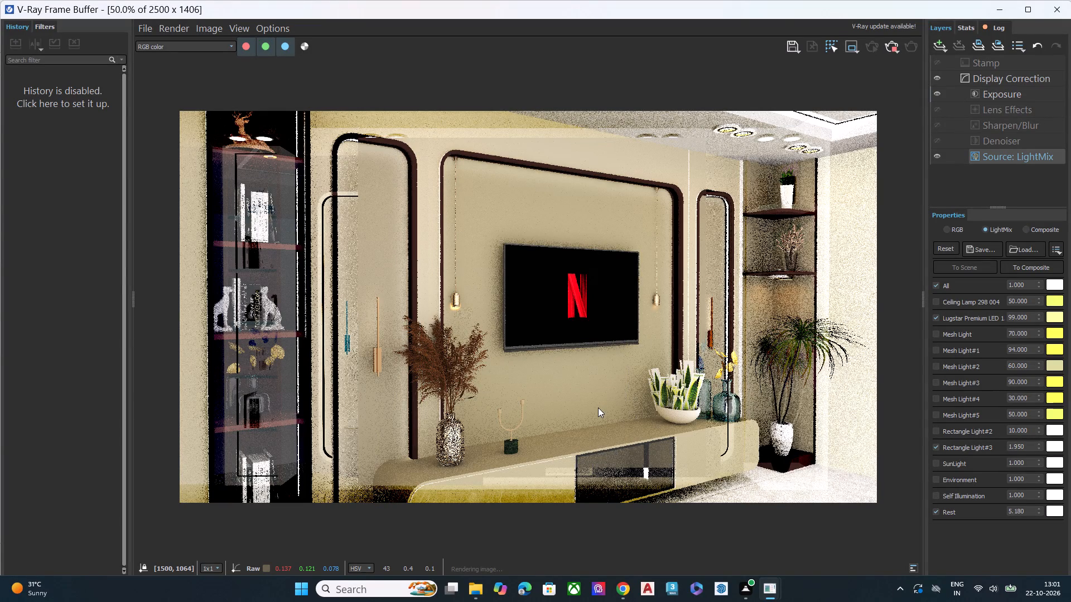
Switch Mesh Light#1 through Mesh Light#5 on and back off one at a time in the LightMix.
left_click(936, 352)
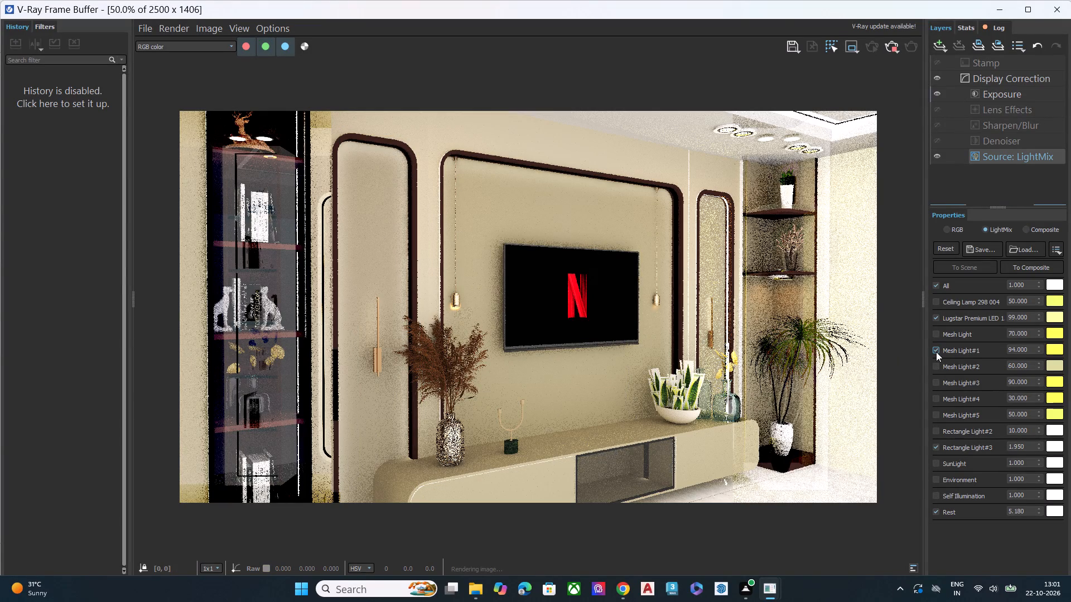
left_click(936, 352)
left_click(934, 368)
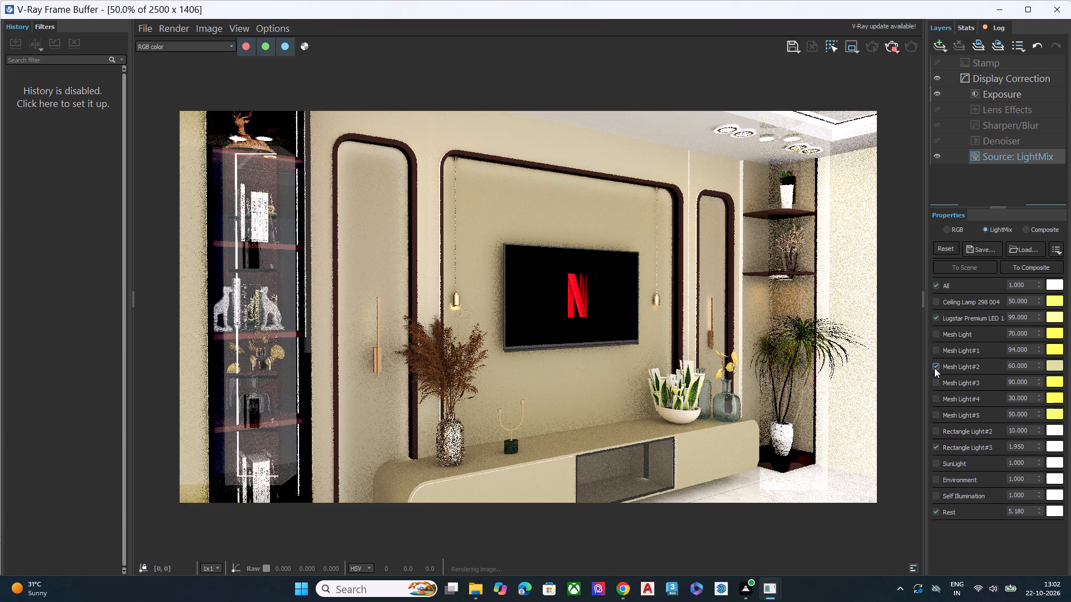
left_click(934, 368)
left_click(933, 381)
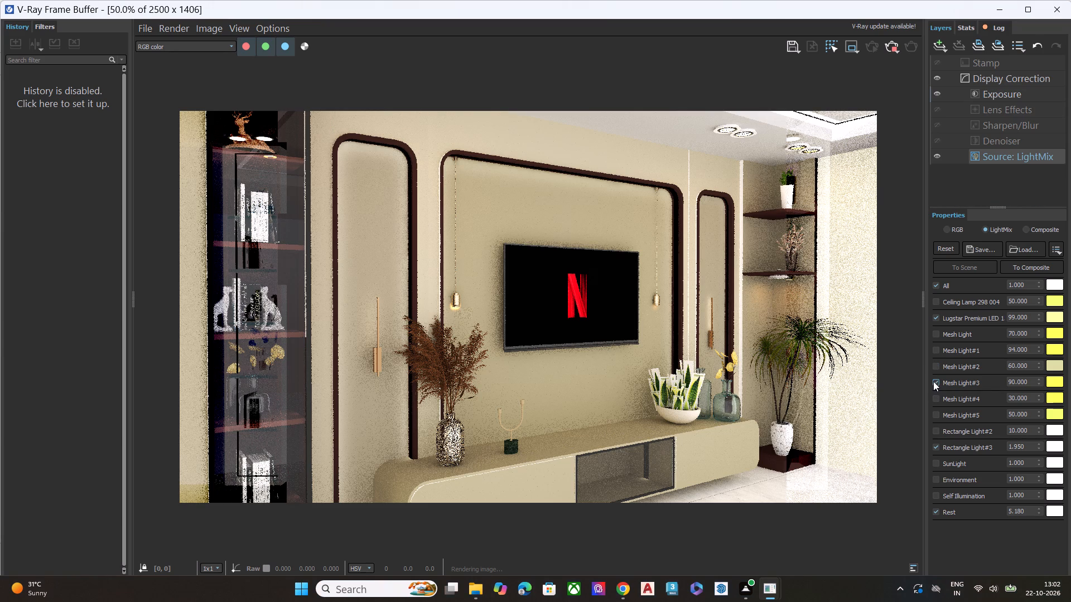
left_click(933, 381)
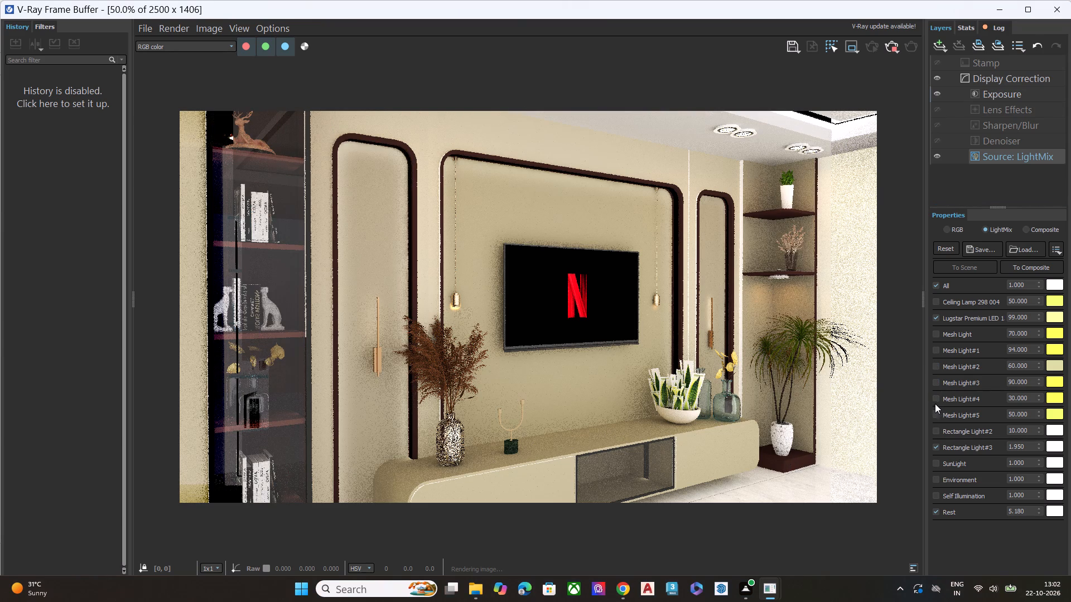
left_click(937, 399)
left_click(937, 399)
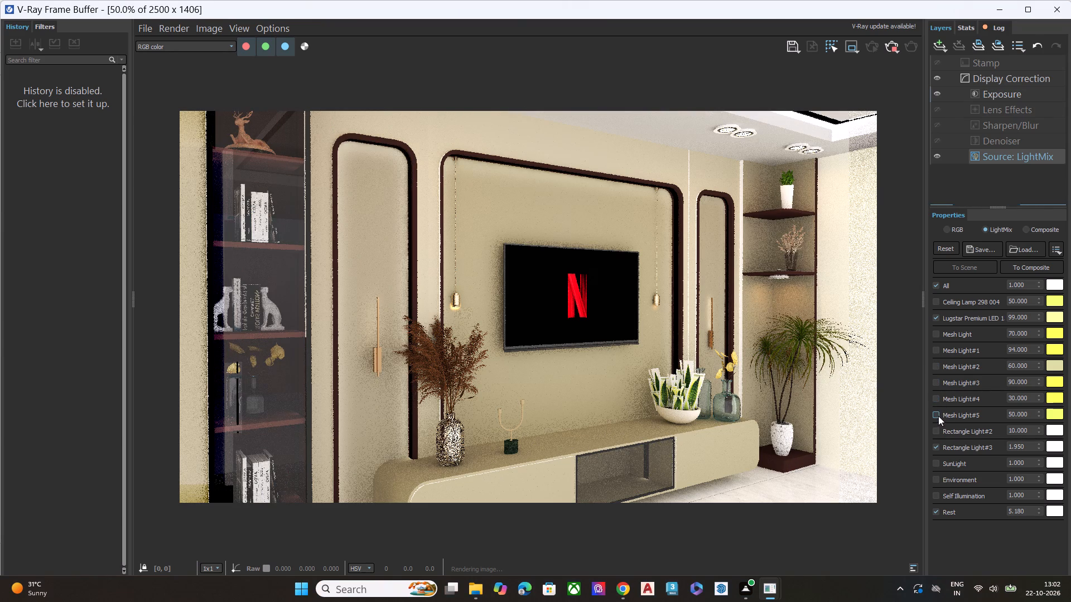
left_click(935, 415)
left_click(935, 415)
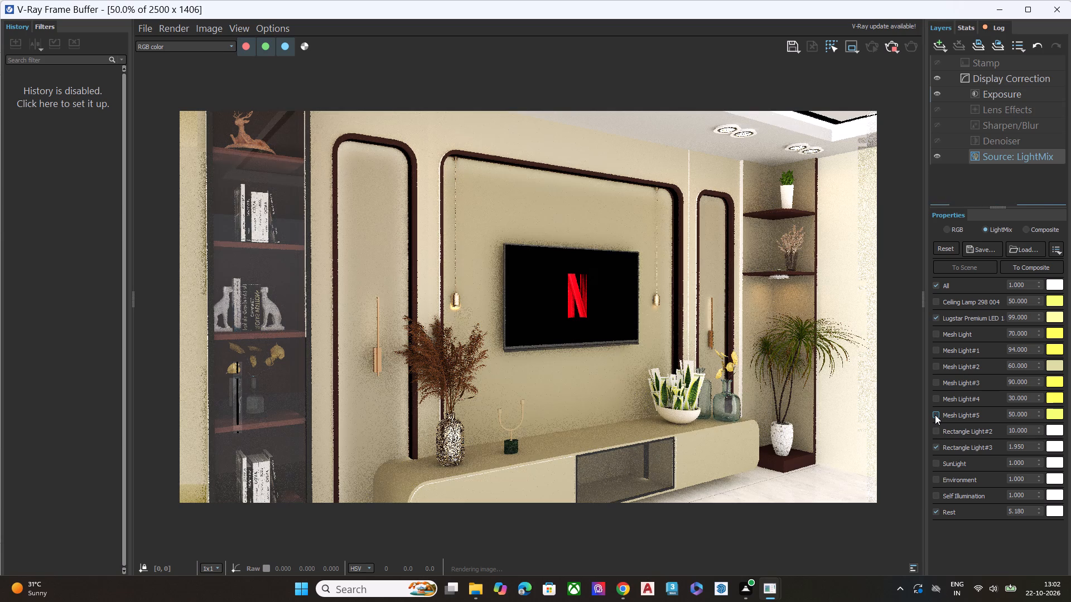
Enable Mesh Light in the LightMix, set its intensity to 3.000, and inspect the glow around the TV panel.
left_click(936, 336)
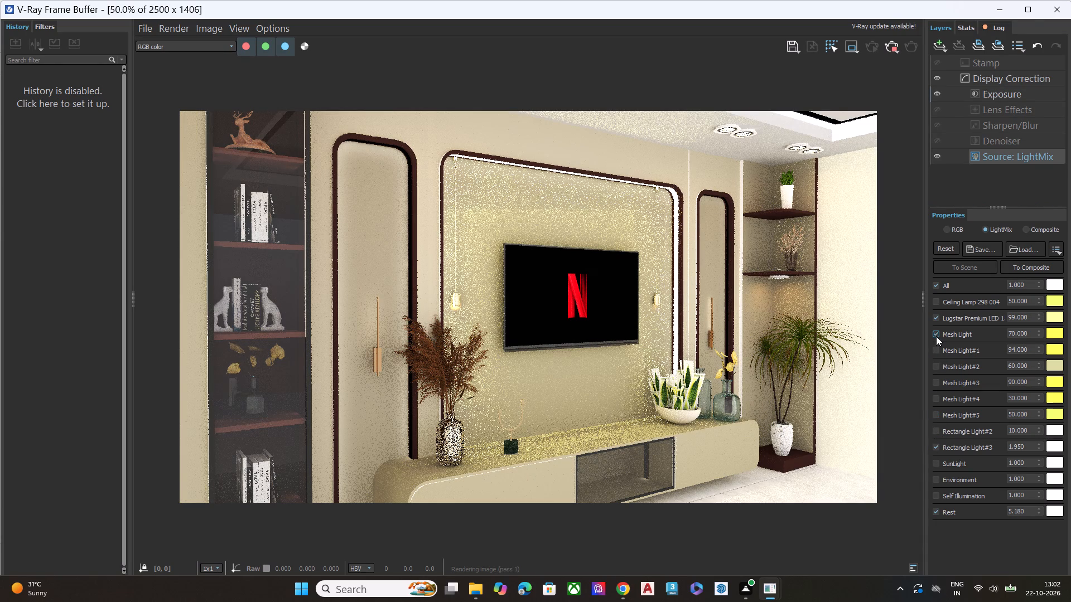
left_click_drag(1039, 333, 1041, 349)
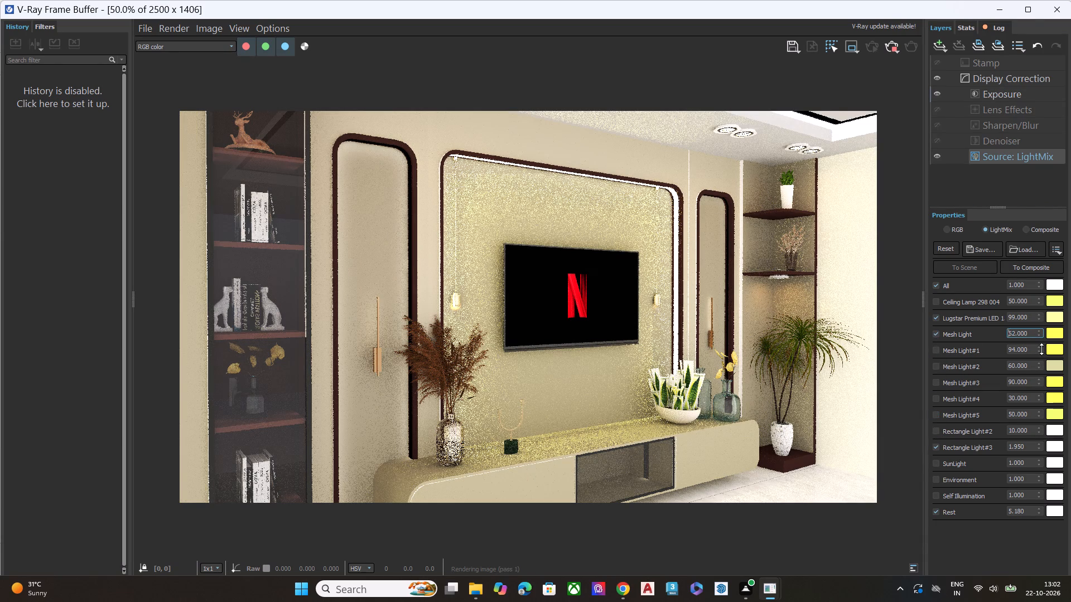
left_click_drag(1041, 349, 1039, 442)
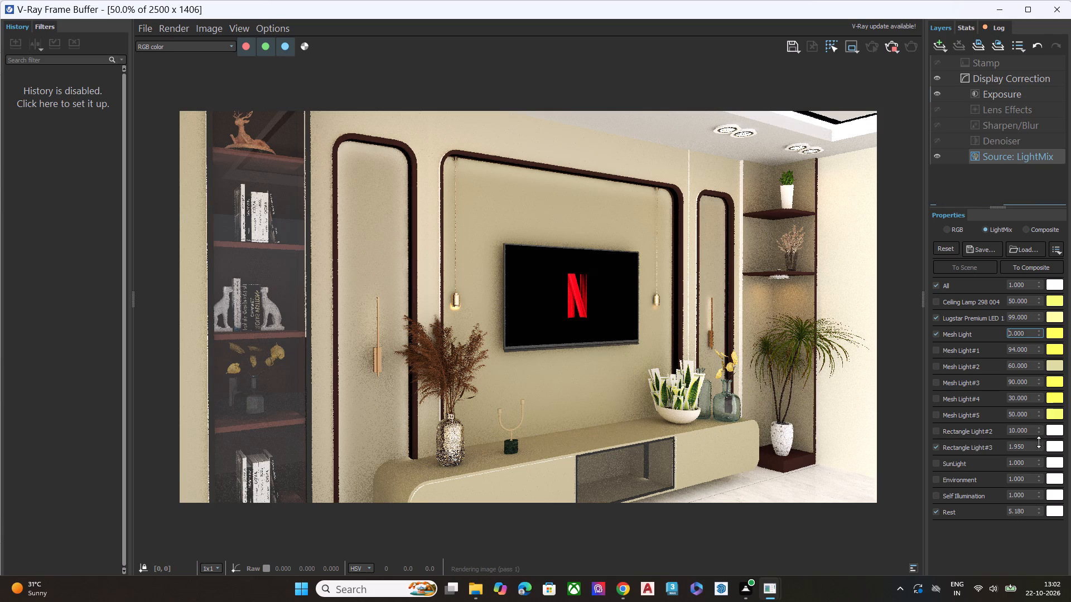
left_click_drag(1039, 442, 1036, 365)
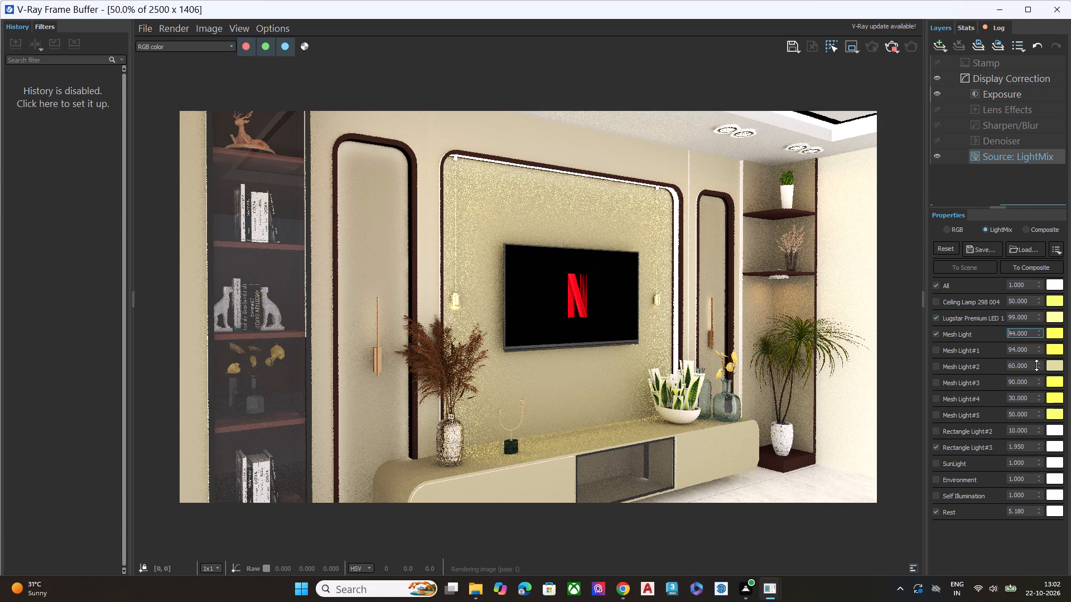
left_click_drag(1036, 365, 1039, 394)
left_click_drag(1039, 394, 1039, 412)
scroll(569, 352, "up", 1)
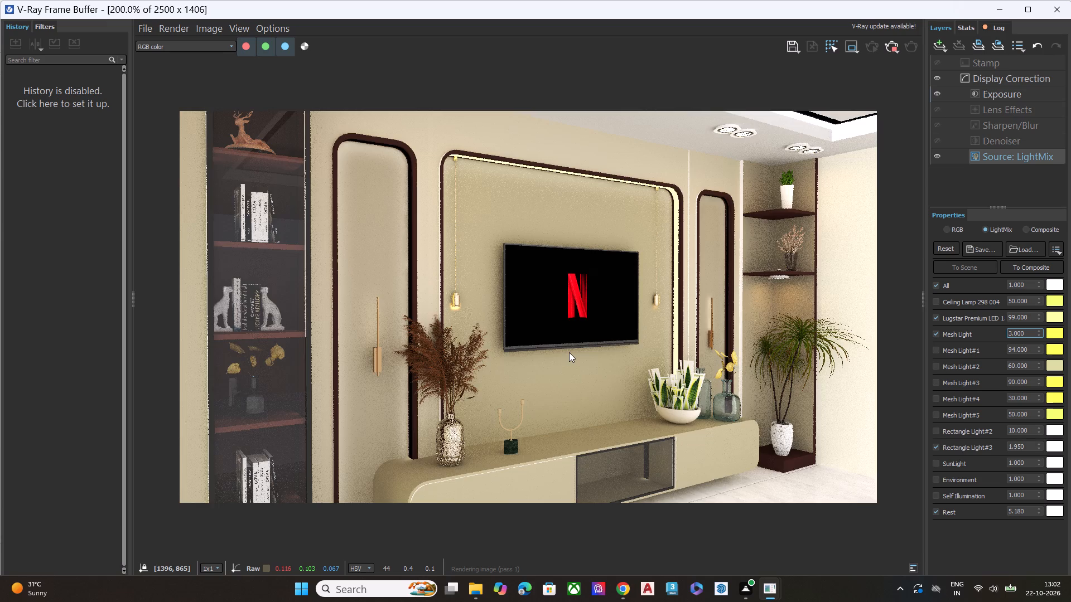
scroll(569, 352, "up", 2)
scroll(569, 352, "down", 3)
scroll(621, 450, "up", 1)
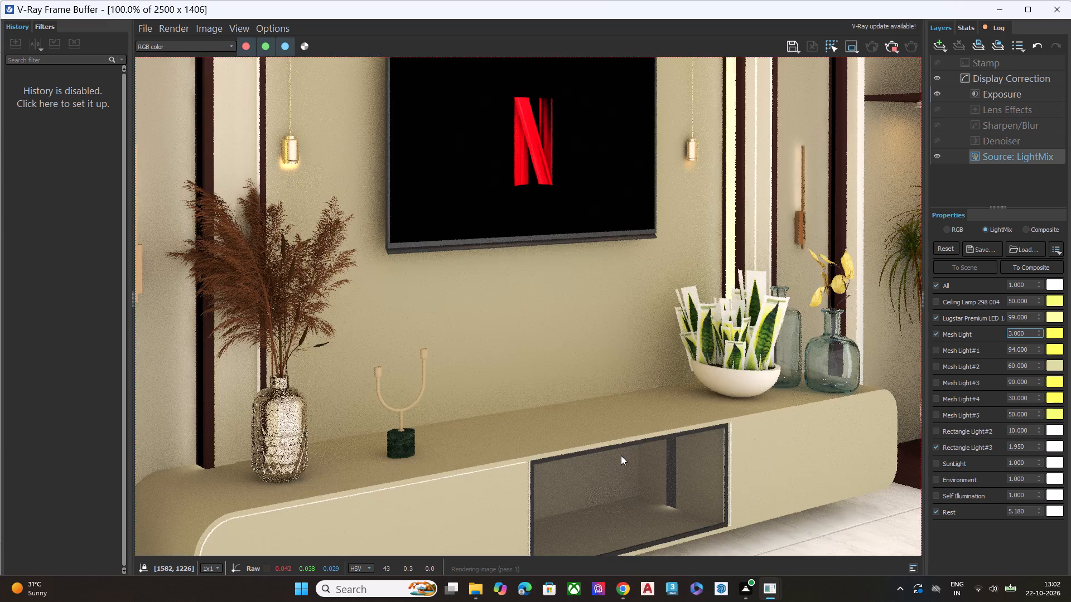
scroll(621, 455, "up", 1)
scroll(621, 455, "down", 1)
scroll(672, 431, "down", 1)
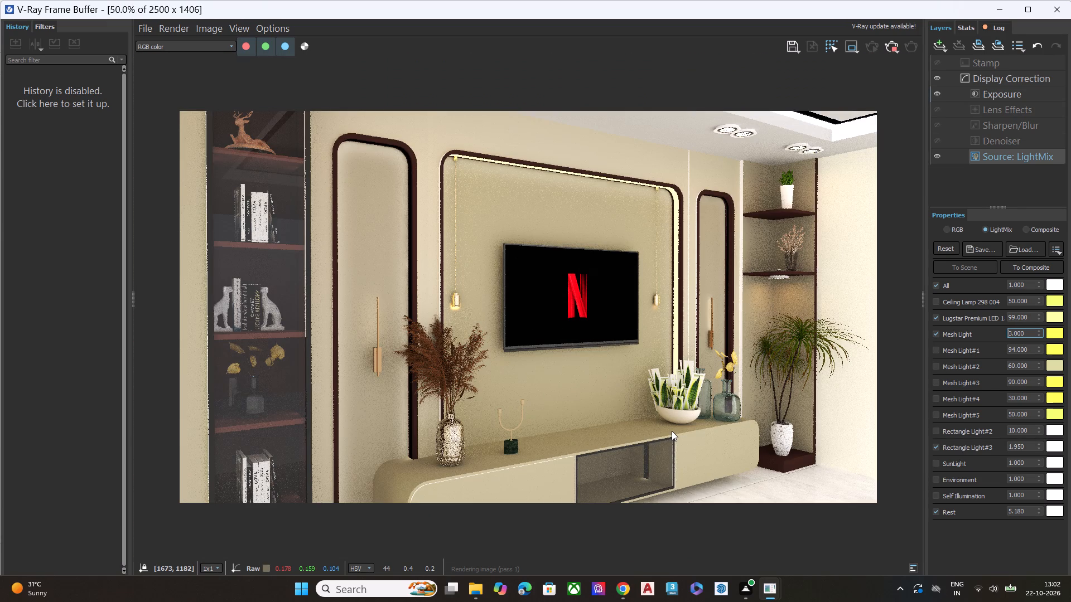
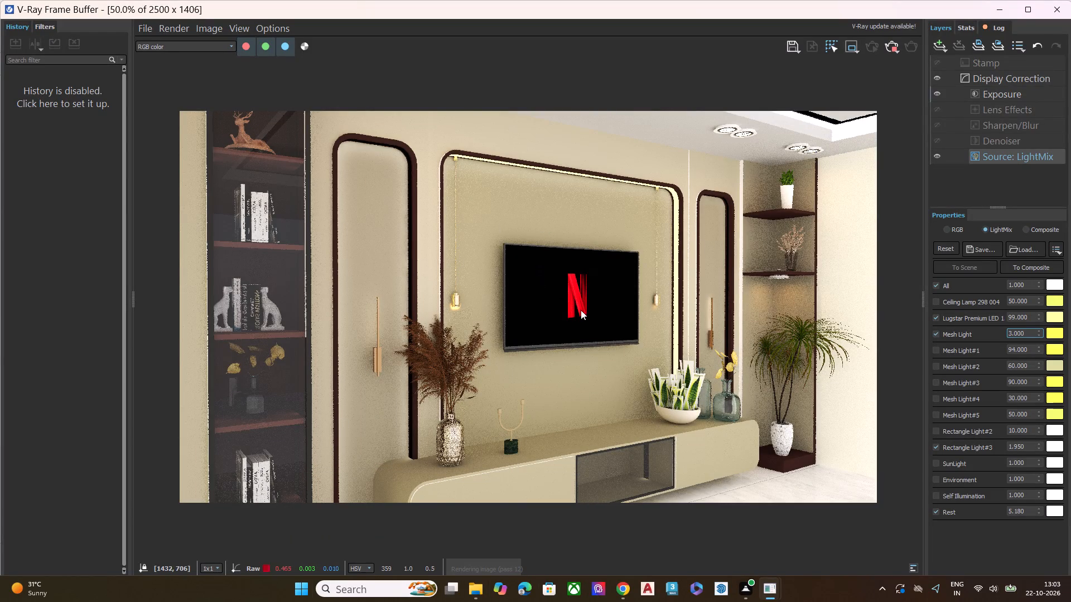
Enable Mesh Light#1 through Mesh Light#5 together in the LightMix.
left_click(935, 352)
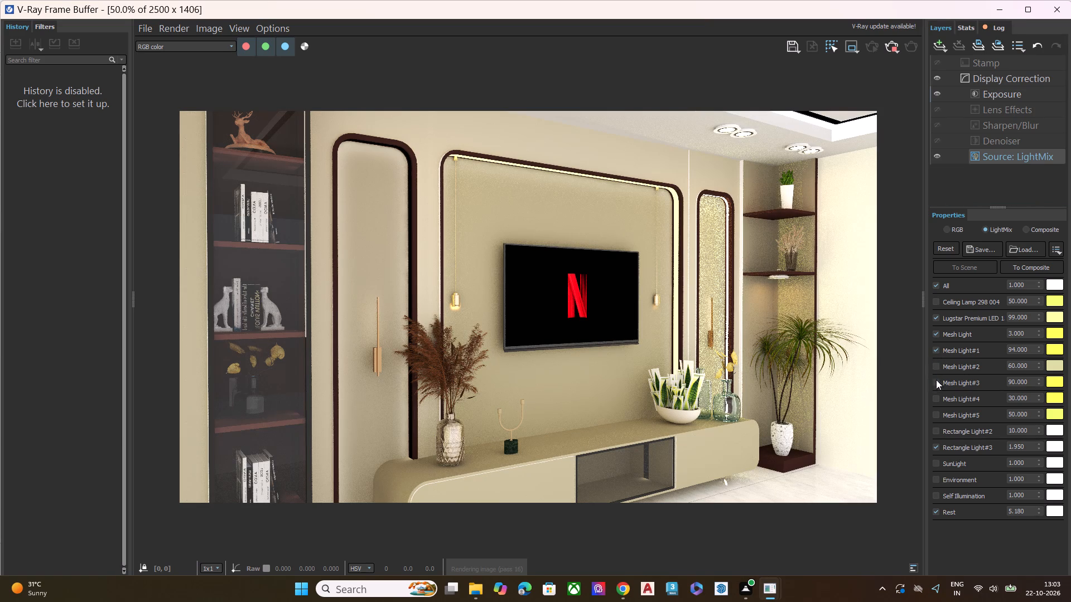
left_click(935, 366)
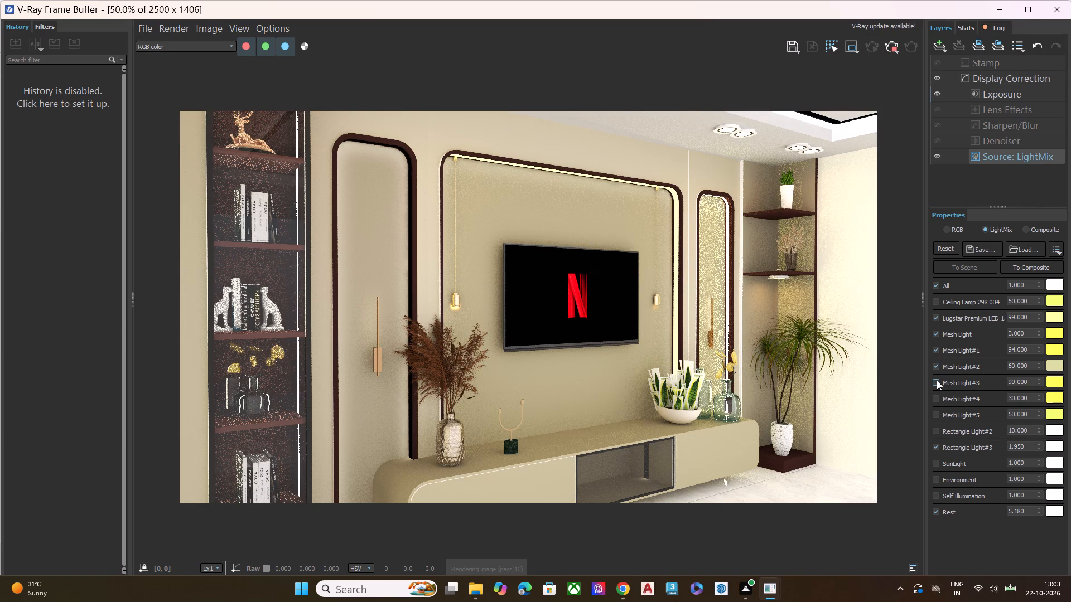
left_click(937, 380)
left_click(937, 400)
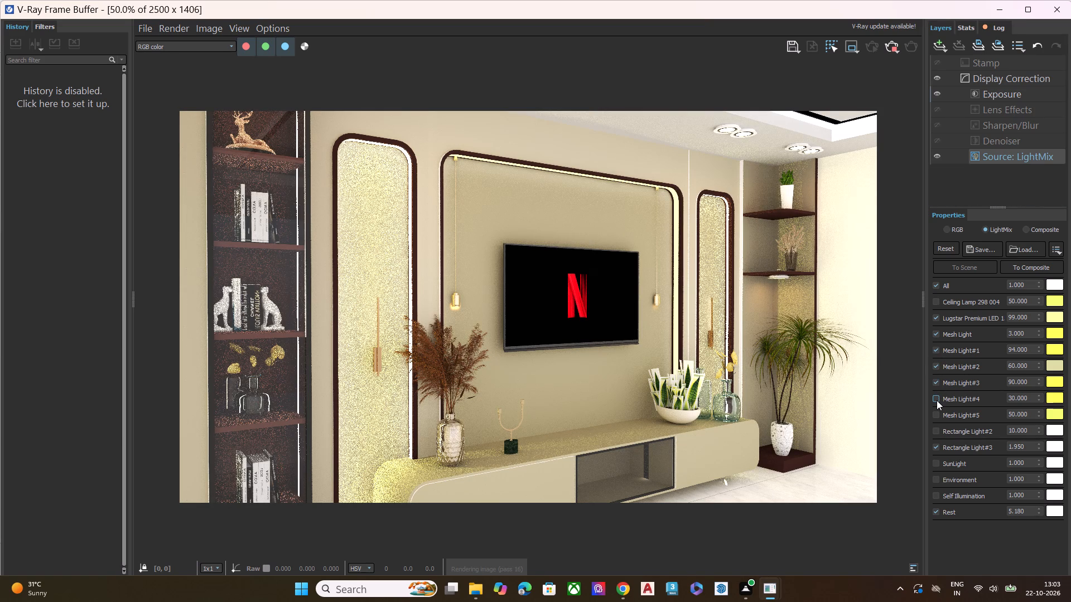
left_click(937, 416)
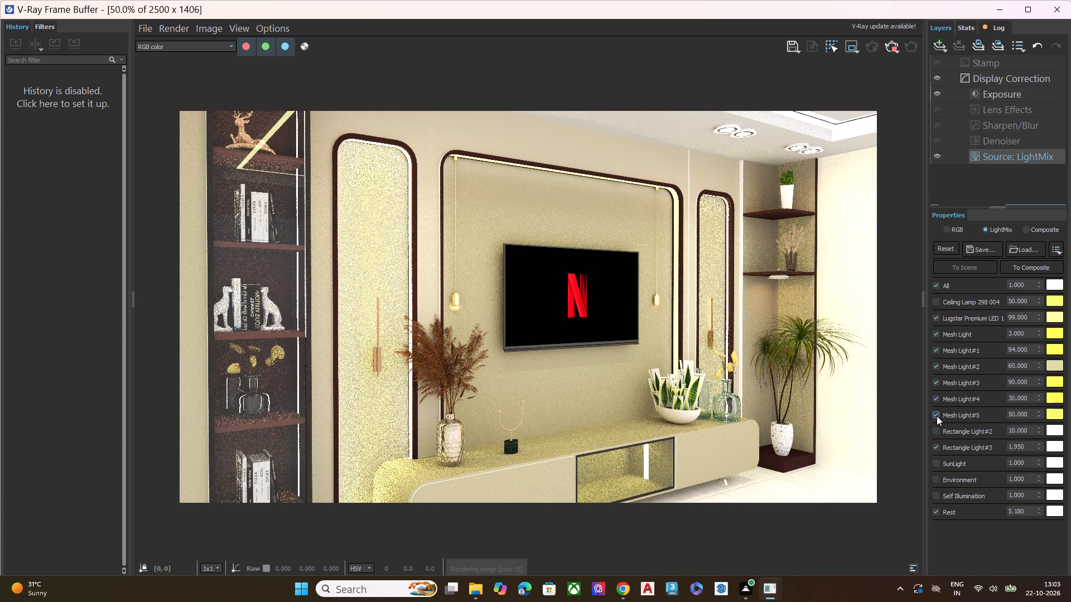
left_click(937, 416)
left_click(937, 416)
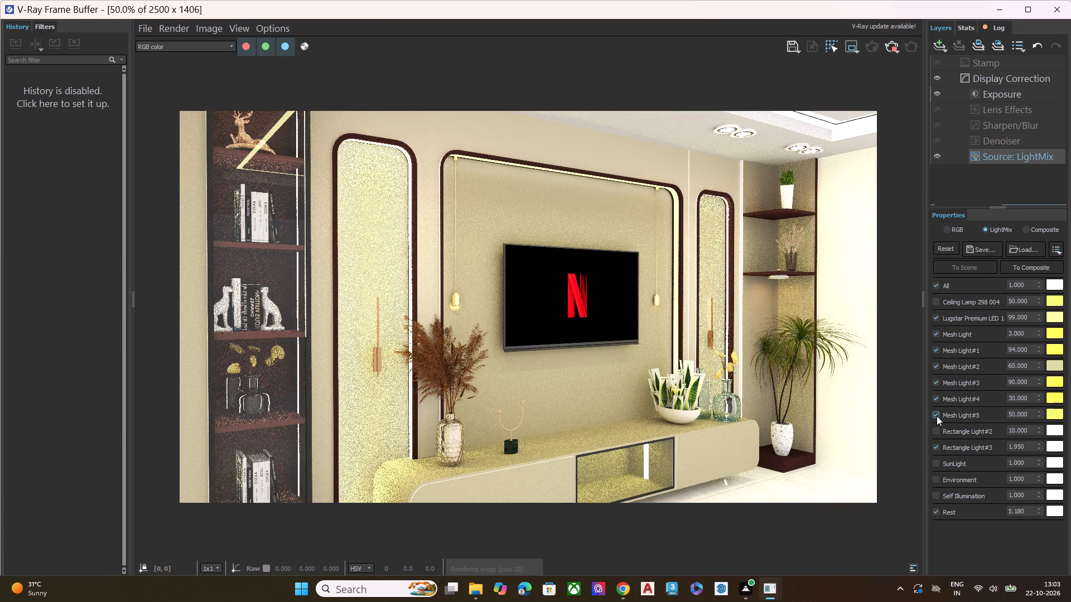
Compare the render with Rectangle Light#2 and Rectangle Light#3 each switched on and off, leaving only Rectangle Light#3 of the two enabled.
left_click(939, 431)
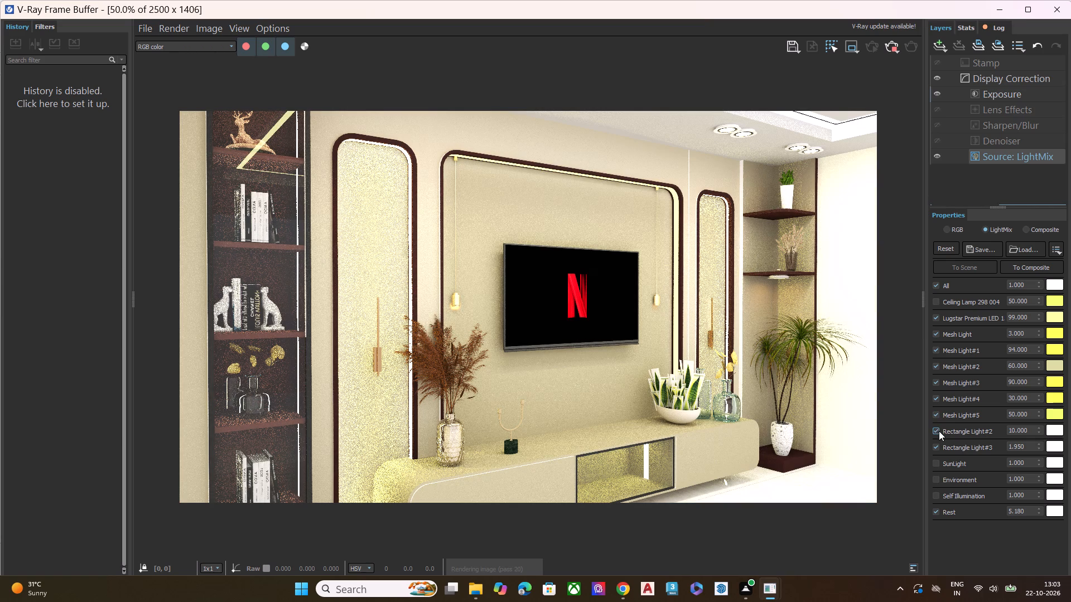
left_click(939, 431)
left_click(936, 450)
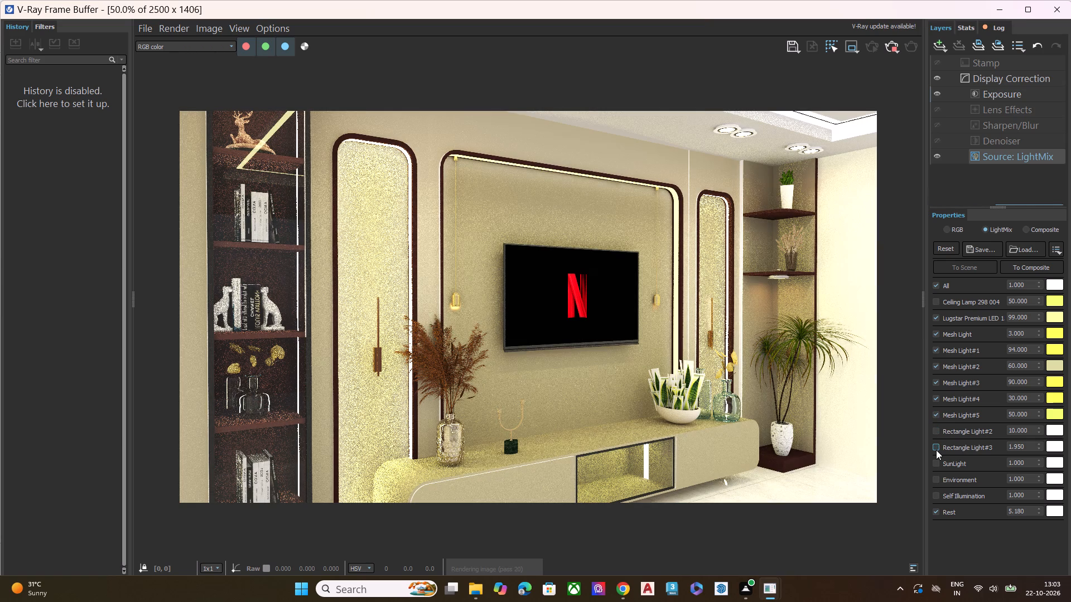
left_click(936, 450)
left_click(936, 450)
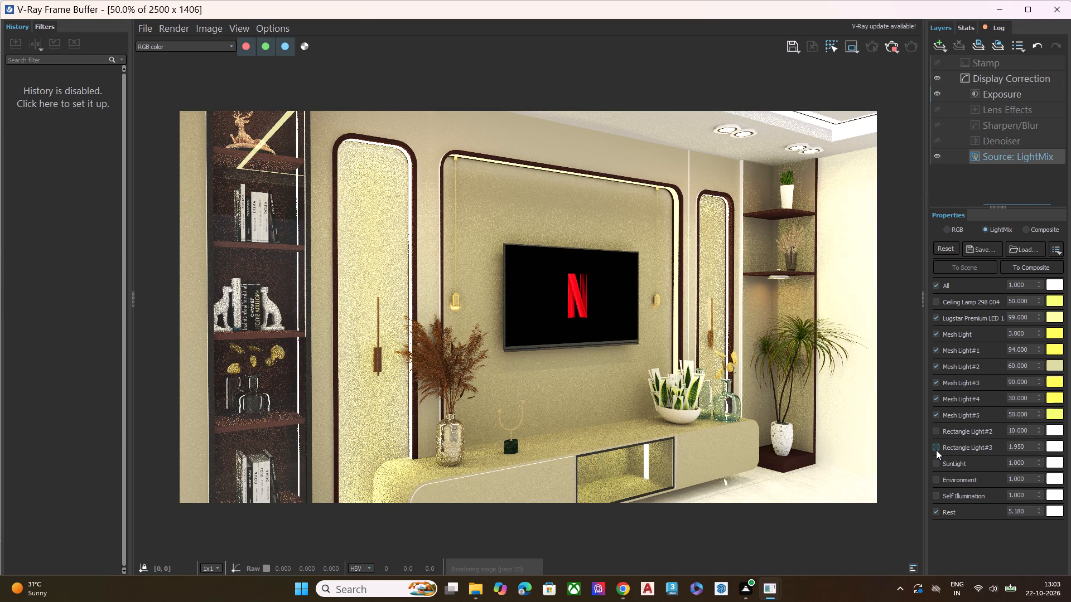
left_click(936, 450)
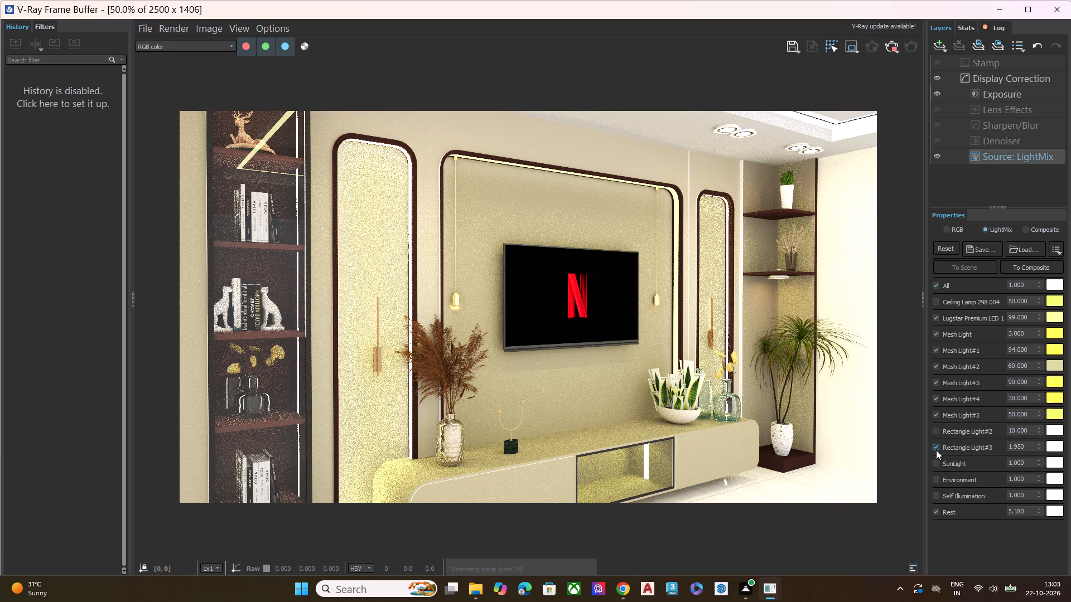
left_click(936, 450)
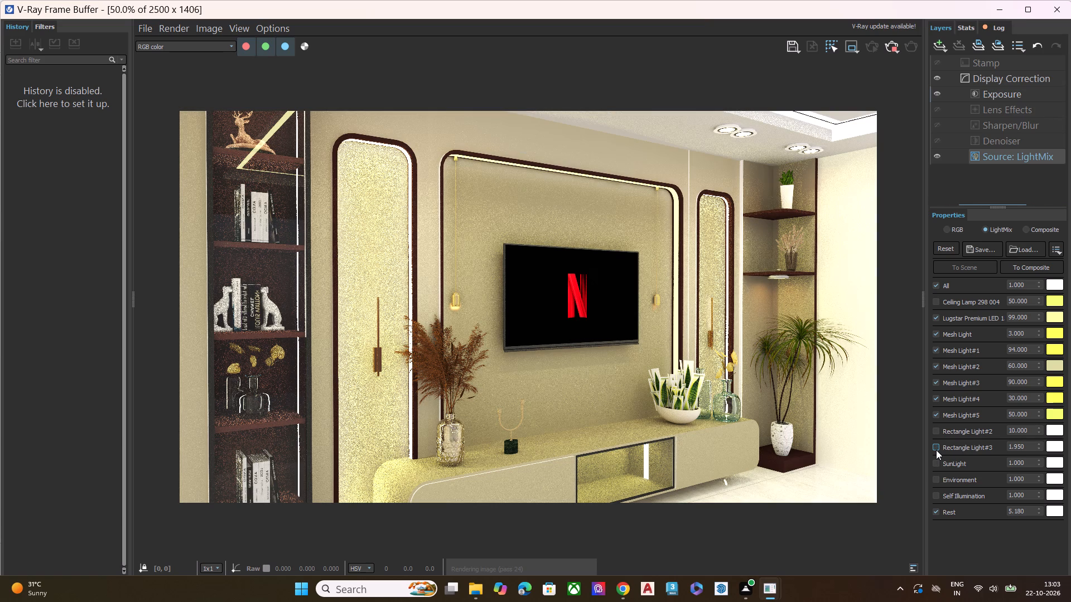
left_click(936, 450)
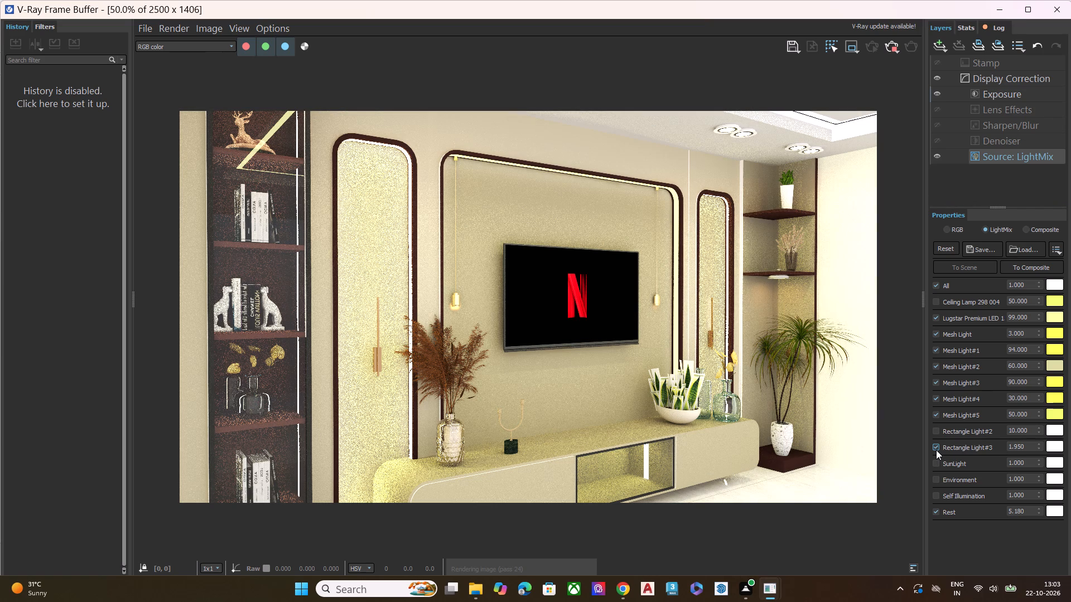
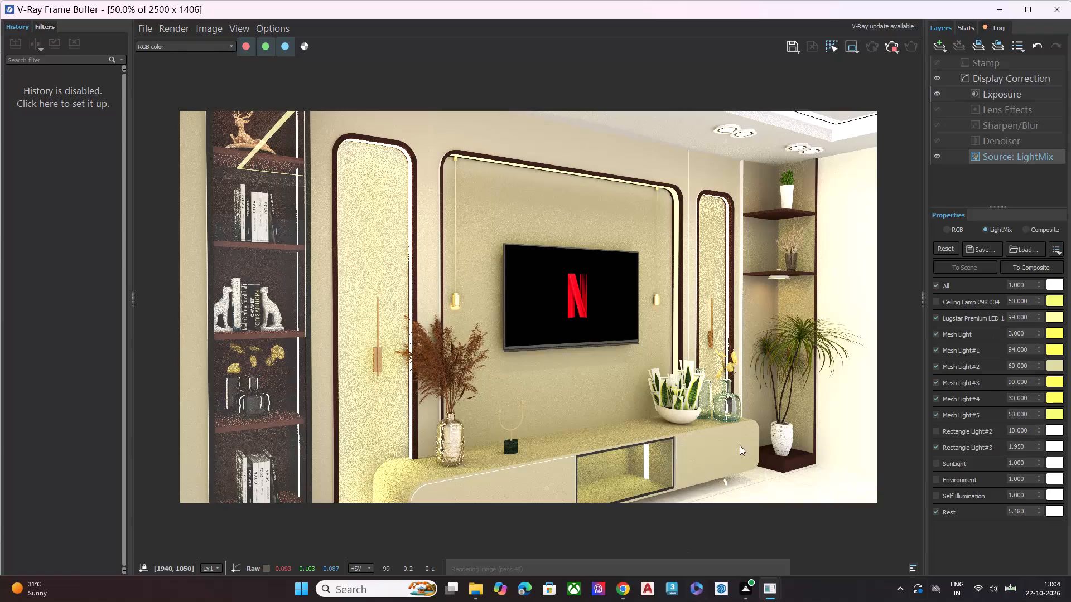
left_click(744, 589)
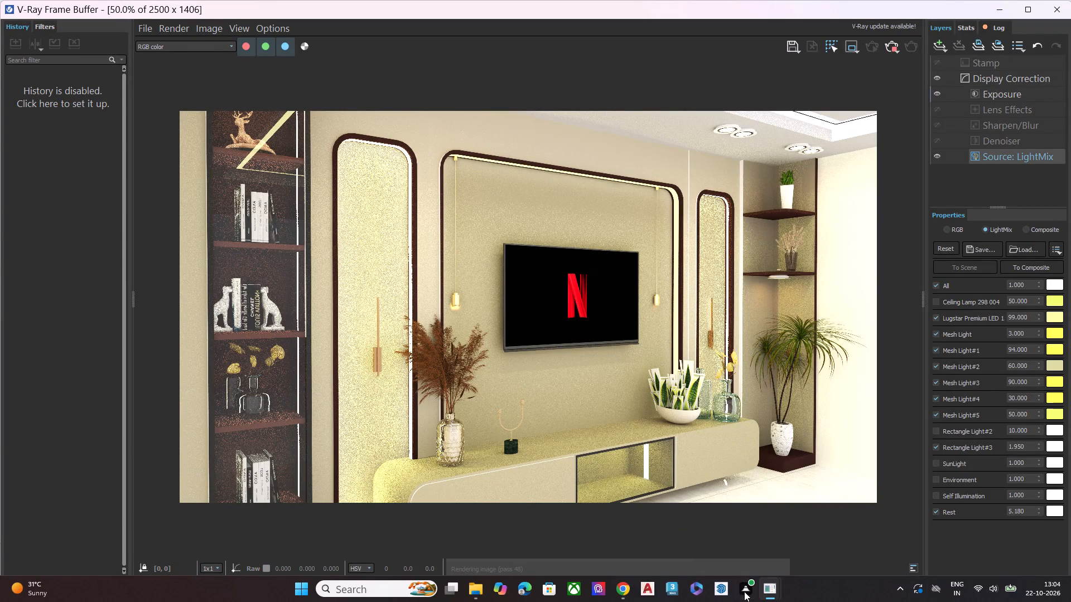
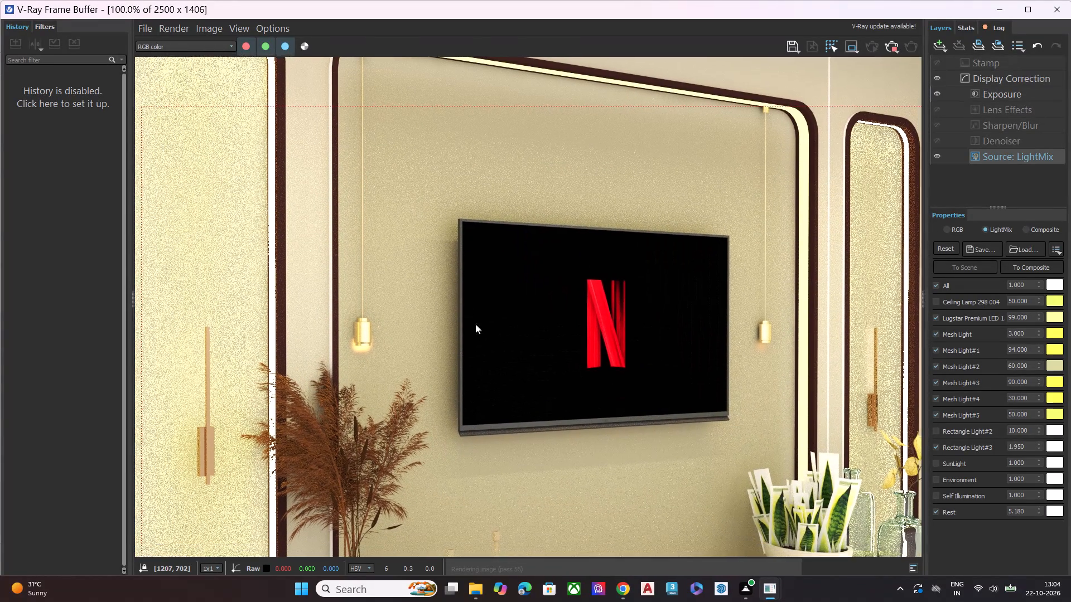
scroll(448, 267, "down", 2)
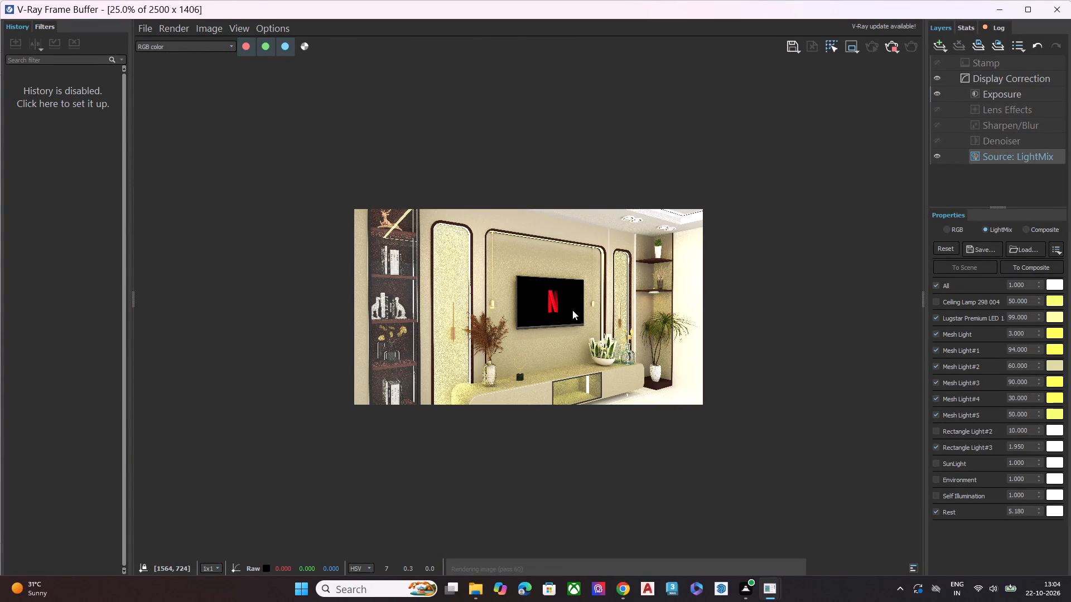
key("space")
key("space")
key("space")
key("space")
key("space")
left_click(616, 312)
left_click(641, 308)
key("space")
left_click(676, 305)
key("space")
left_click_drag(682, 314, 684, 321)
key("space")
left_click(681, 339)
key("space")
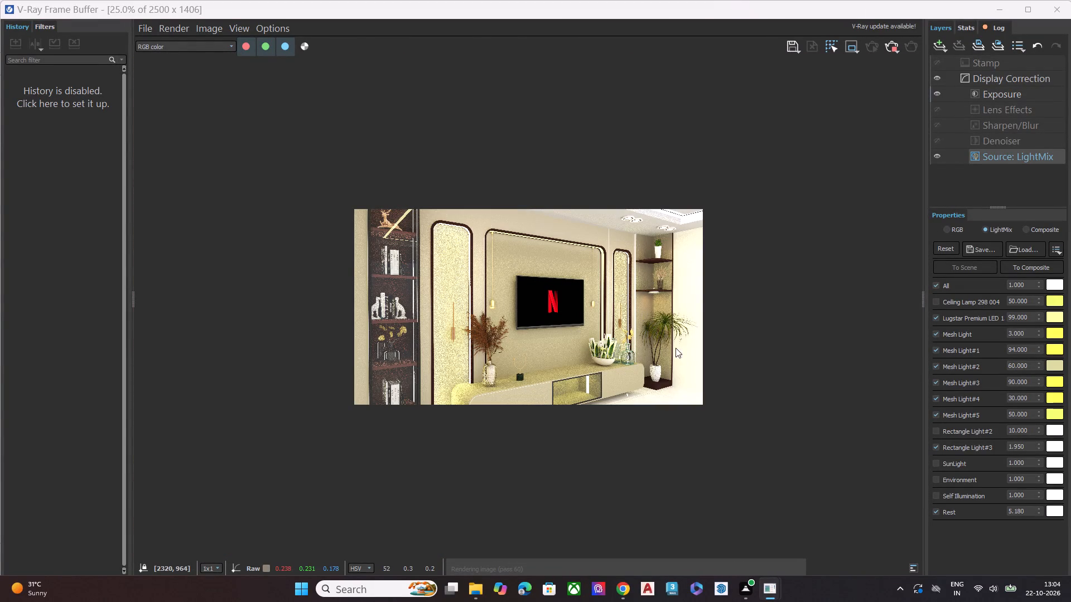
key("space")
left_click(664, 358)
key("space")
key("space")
Apply the Denoiser layer to the TV unit render, keeping Calculate denoiser enabled and updating the denoised result.
left_click(1025, 145)
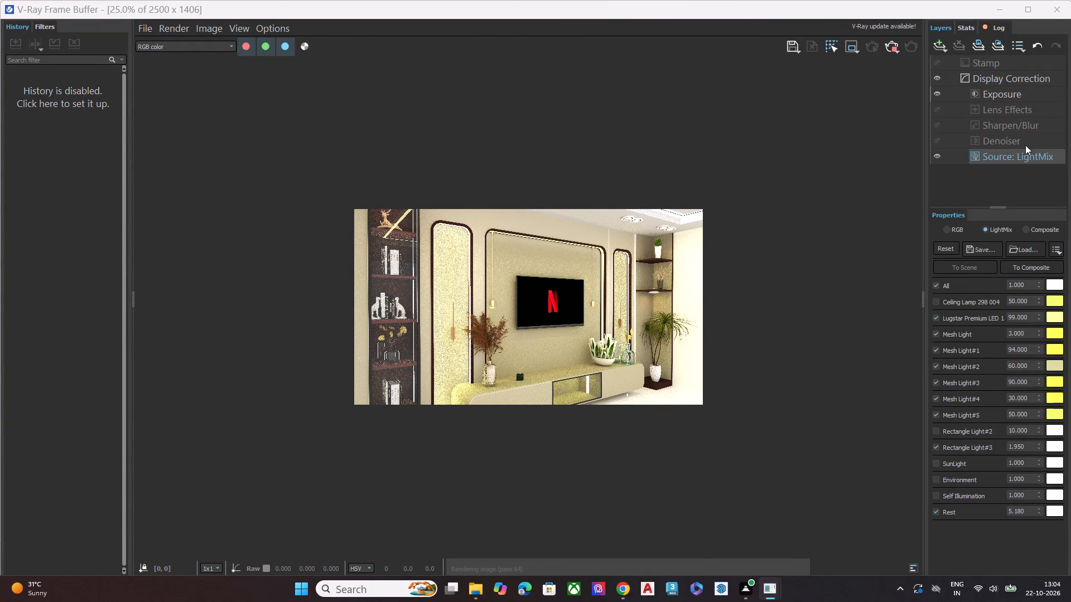
left_click_drag(1025, 251, 1012, 255)
left_click_drag(1019, 250, 1070, 265)
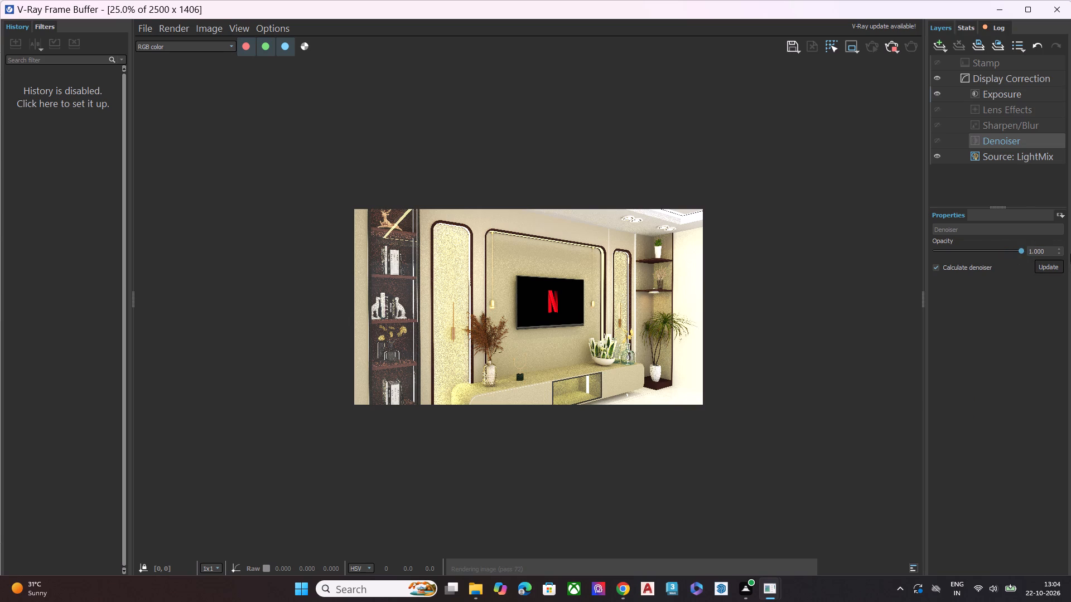
left_click_drag(1060, 249, 1062, 222)
triple_click(1060, 249)
left_click(934, 267)
left_click(937, 268)
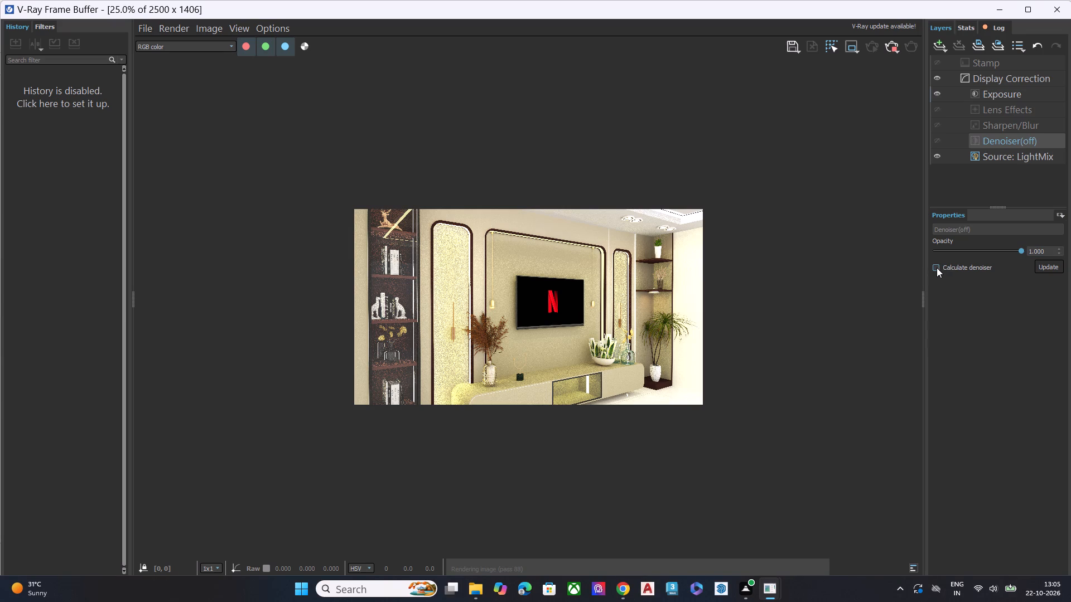
left_click(937, 268)
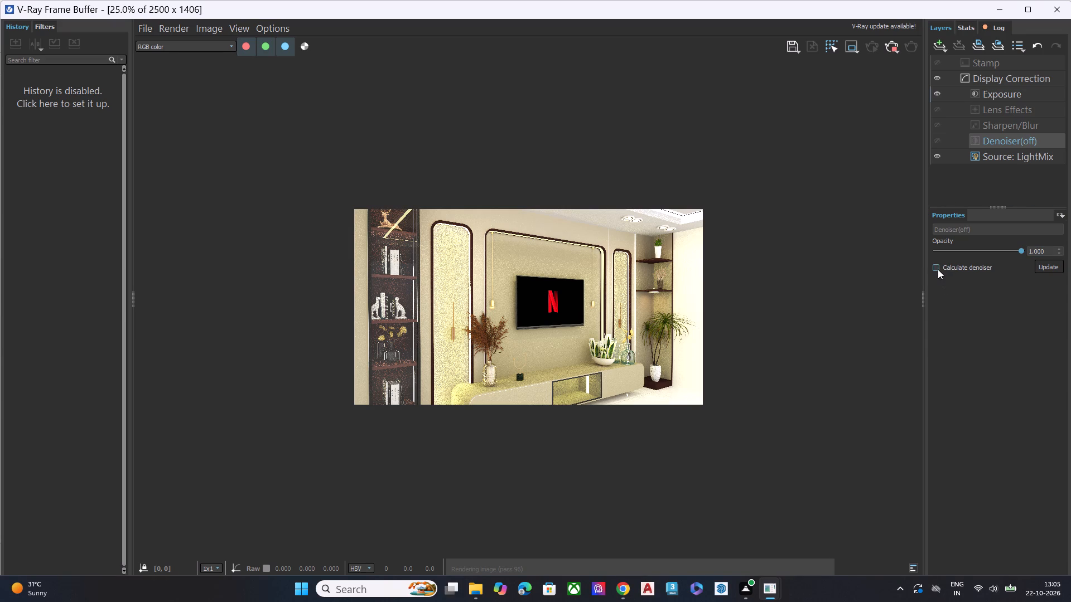
left_click(938, 269)
left_click(1056, 271)
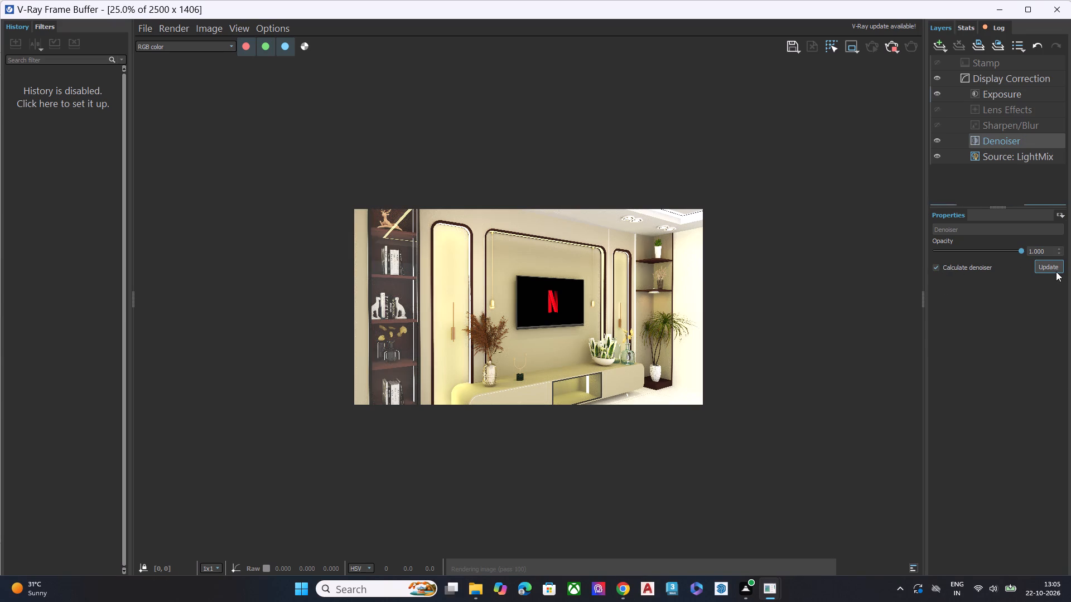
left_click(1050, 266)
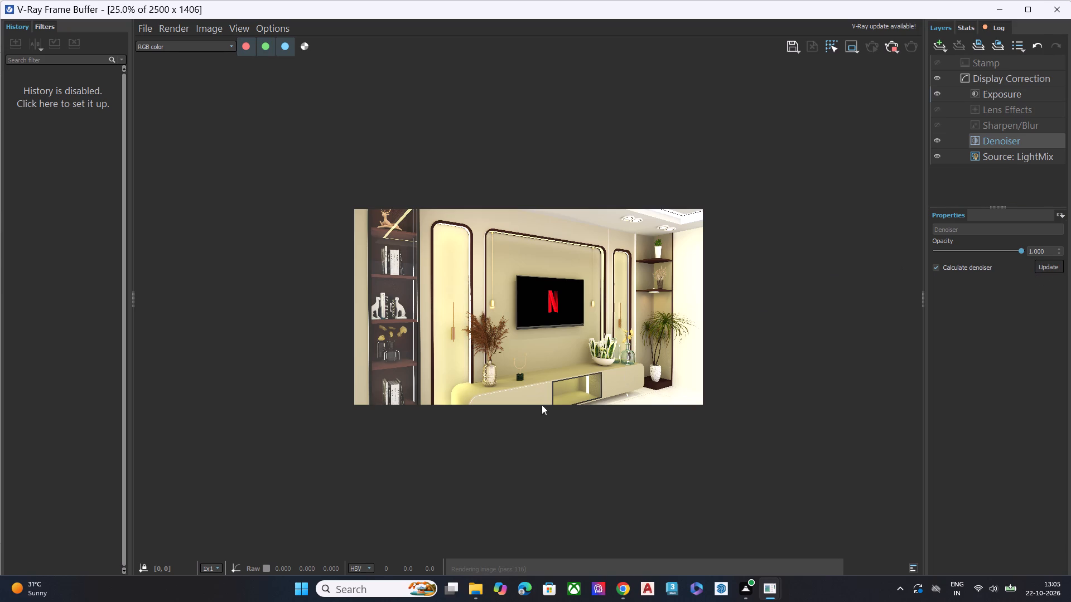
scroll(517, 408, "up", 1)
scroll(517, 408, "down", 1)
scroll(517, 408, "up", 2)
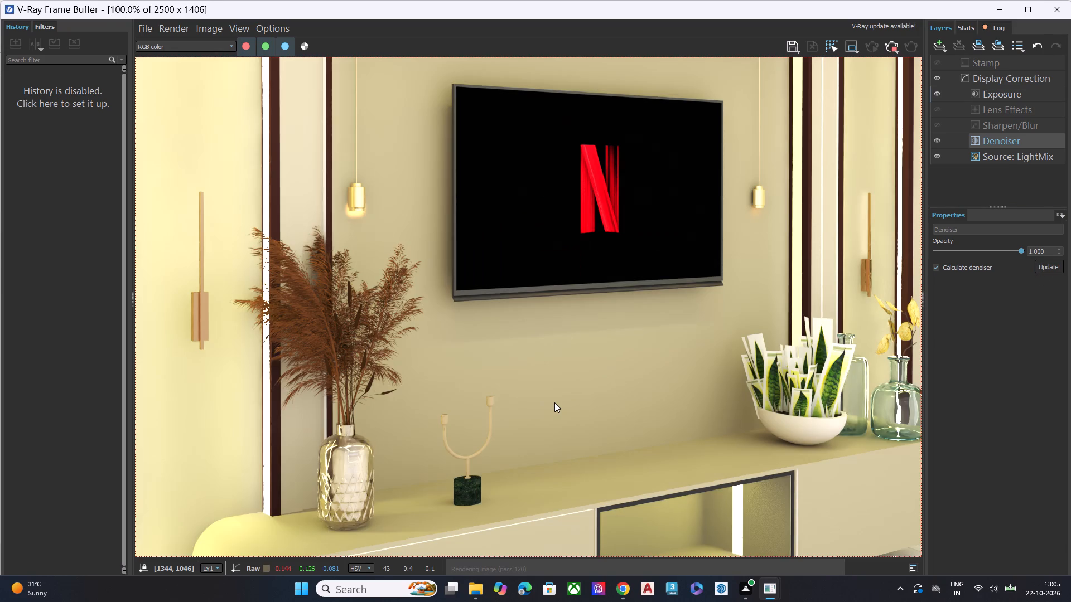
scroll(554, 402, "down", 1)
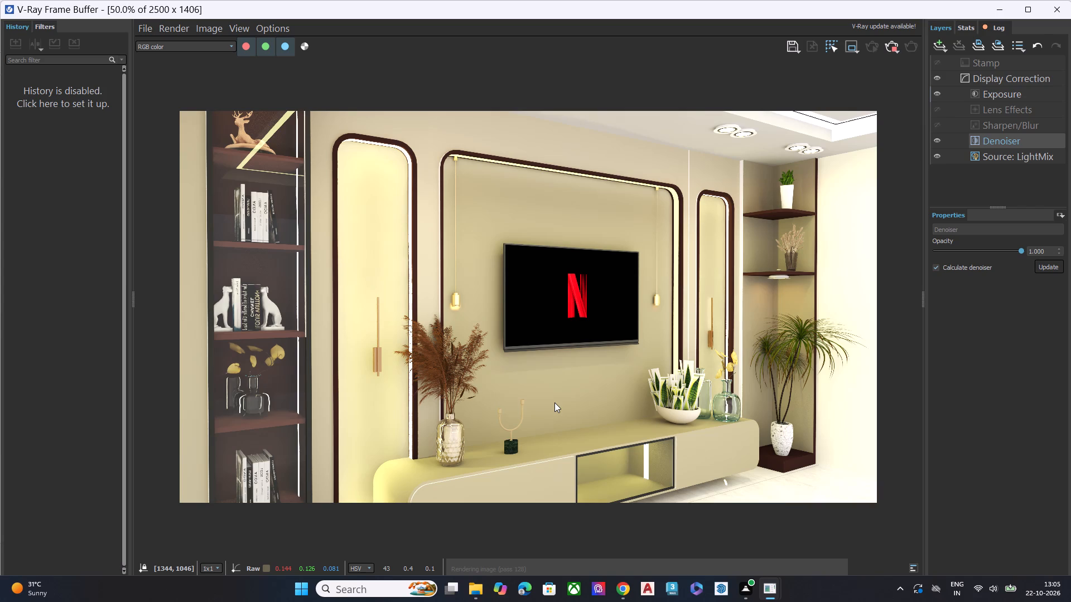
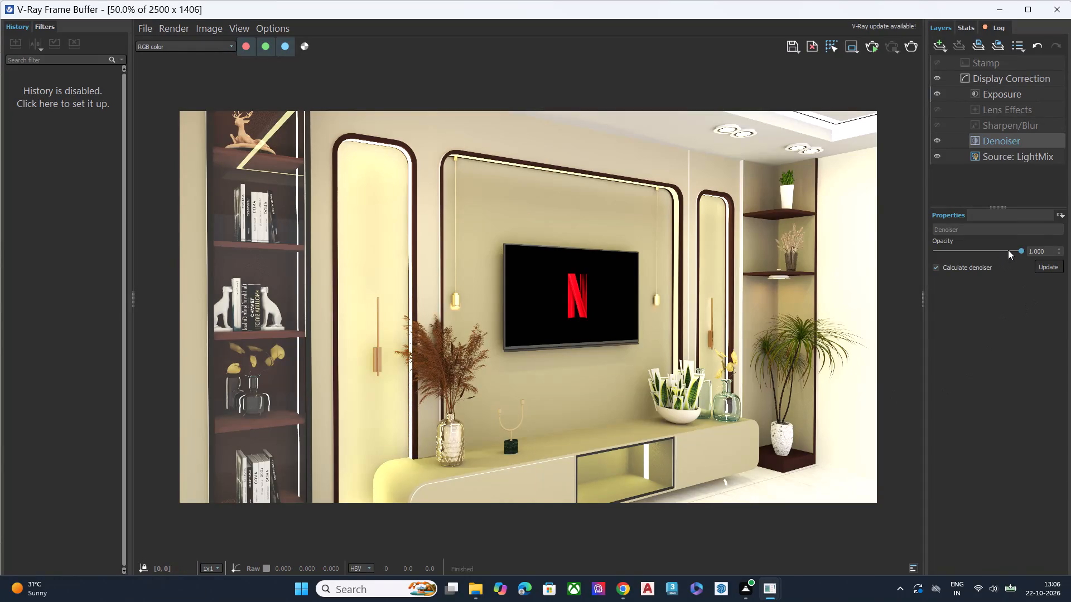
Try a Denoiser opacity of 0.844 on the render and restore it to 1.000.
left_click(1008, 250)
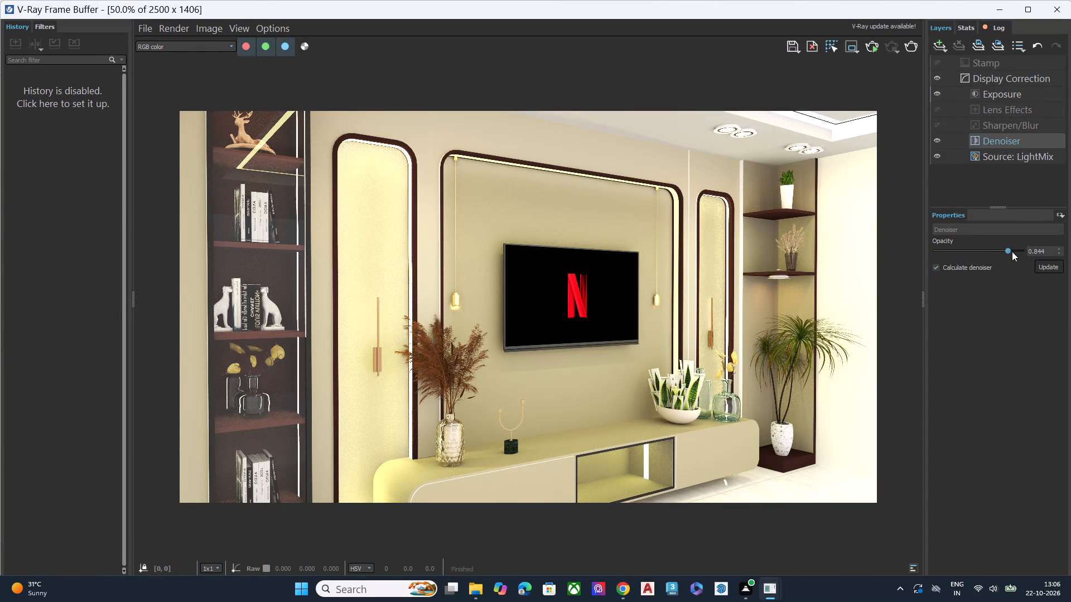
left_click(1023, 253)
Examine the denoised render up close around the wall light, dried grass and console, and close the frame buffer.
scroll(360, 353, "up", 2)
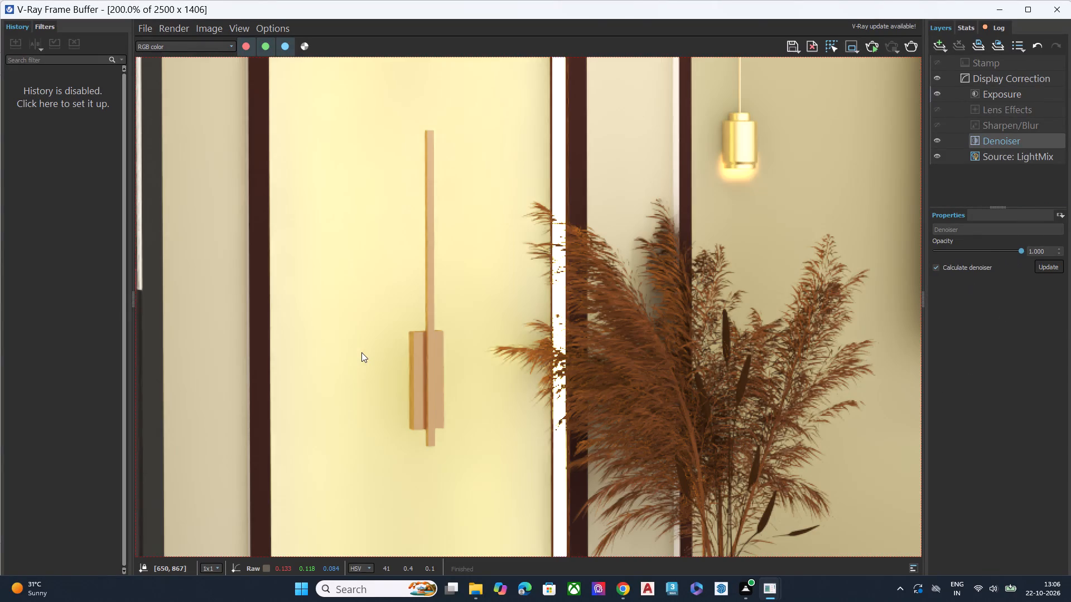
scroll(397, 345, "up", 2)
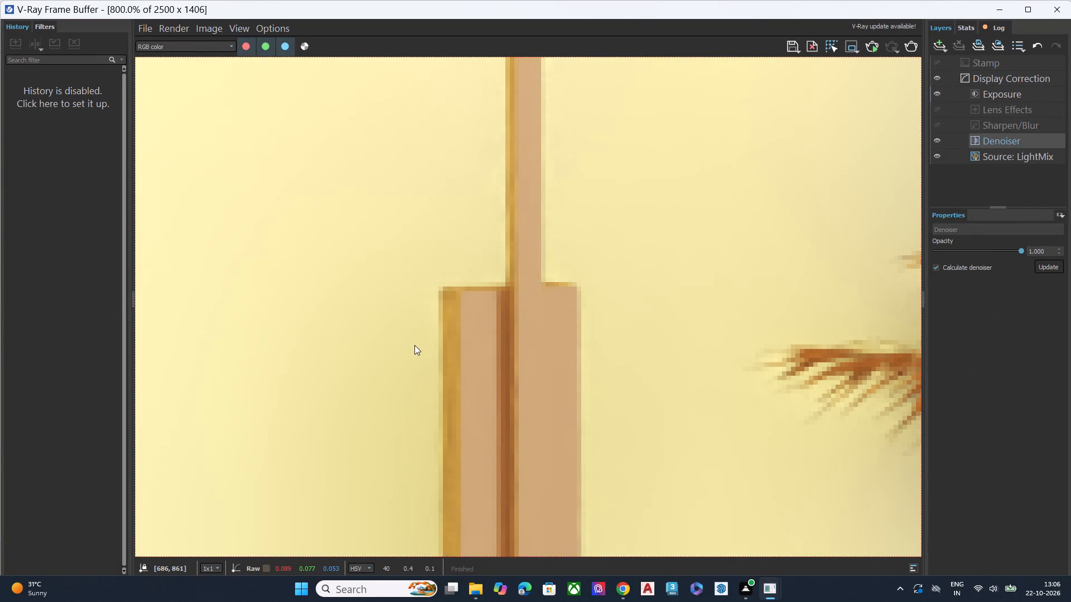
scroll(414, 345, "down", 4)
scroll(454, 399, "up", 3)
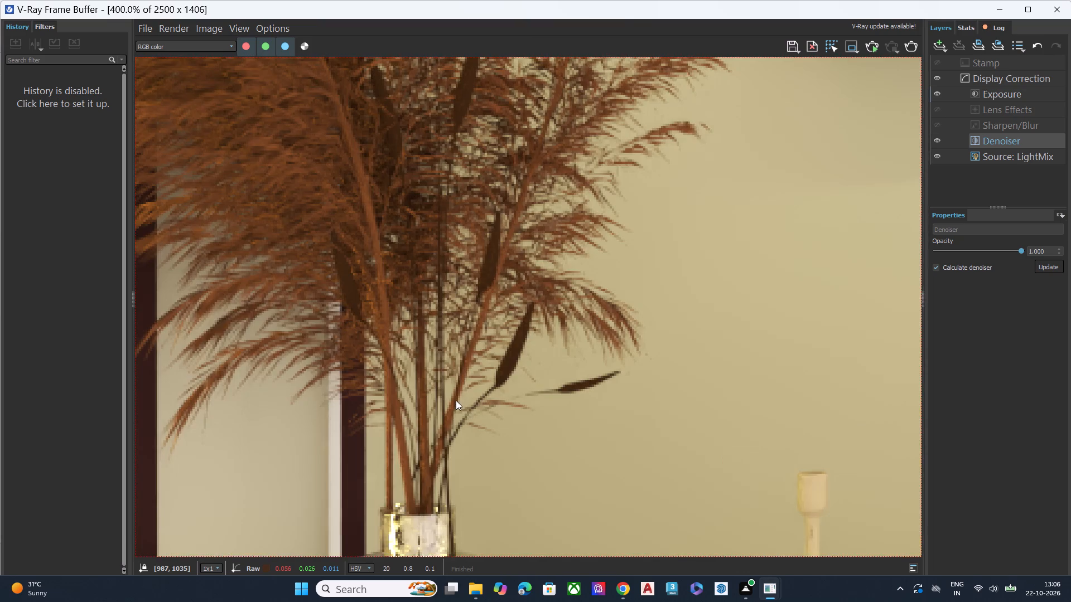
scroll(456, 400, "down", 4)
scroll(530, 403, "up", 1)
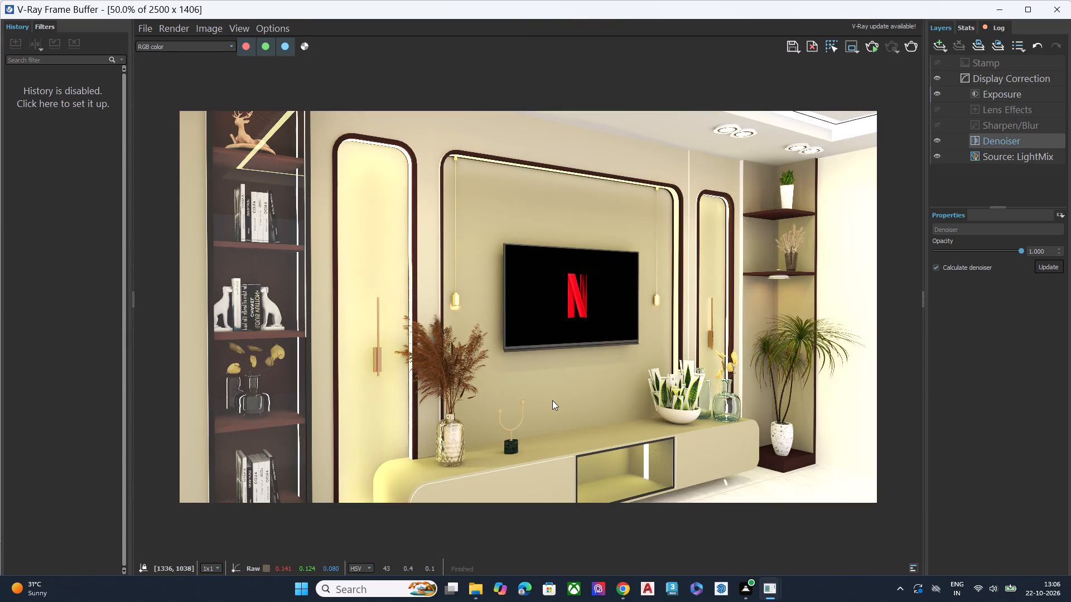
scroll(552, 400, "up", 1)
scroll(552, 400, "down", 1)
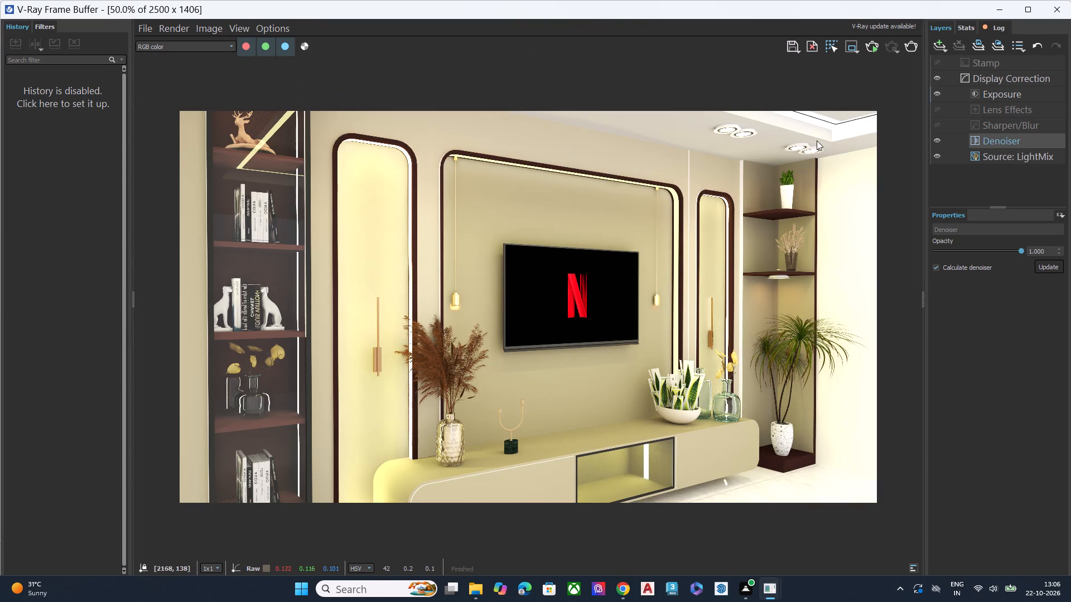
left_click(1058, 13)
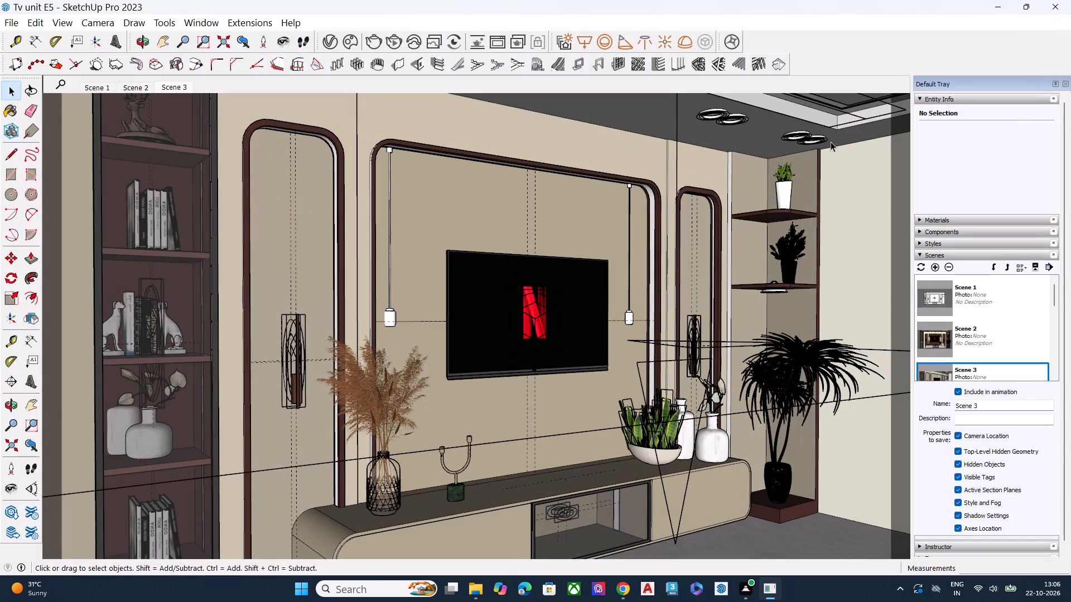
Recall Scene 1 and inspect the TV unit model from the front, from above and from both sides.
scroll(586, 301, "down", 2)
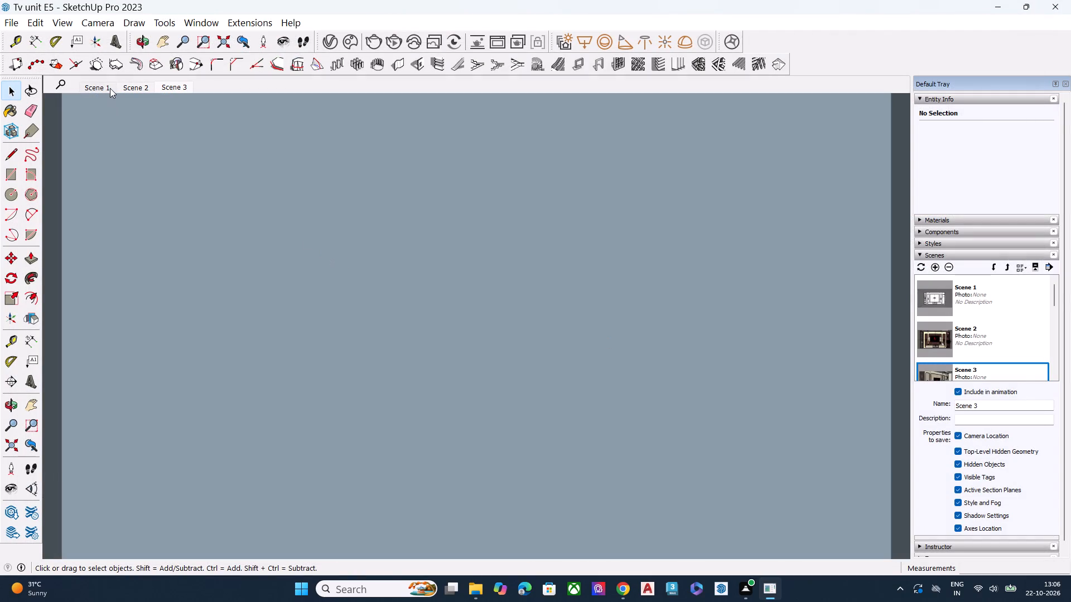
left_click(110, 88)
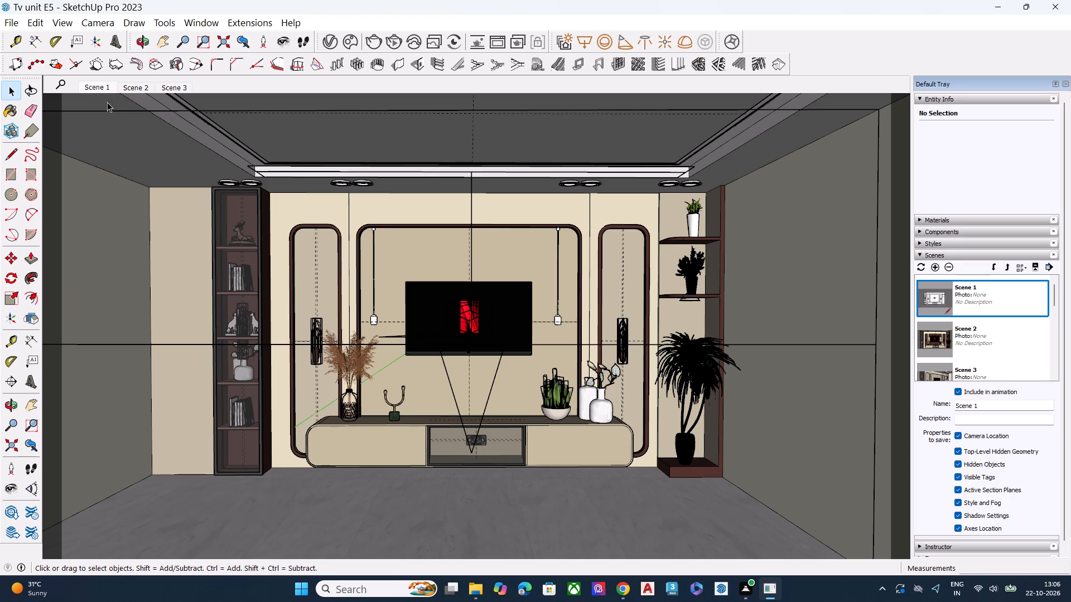
scroll(105, 109, "up", 1)
scroll(51, 288, "up", 1)
scroll(266, 275, "down", 1)
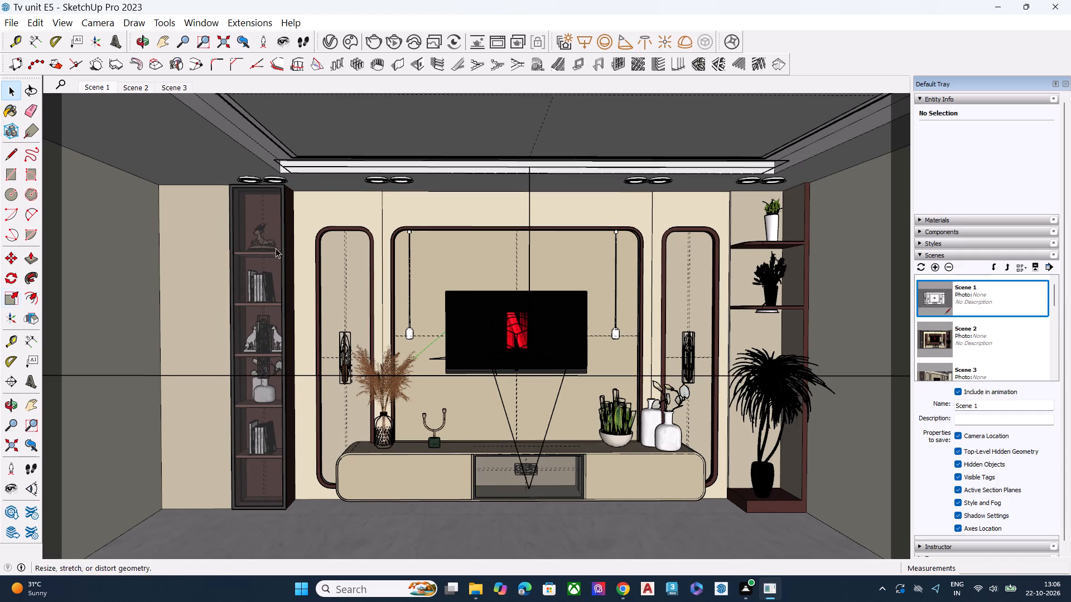
scroll(269, 286, "down", 2)
scroll(734, 463, "up", 1)
scroll(686, 467, "up", 6)
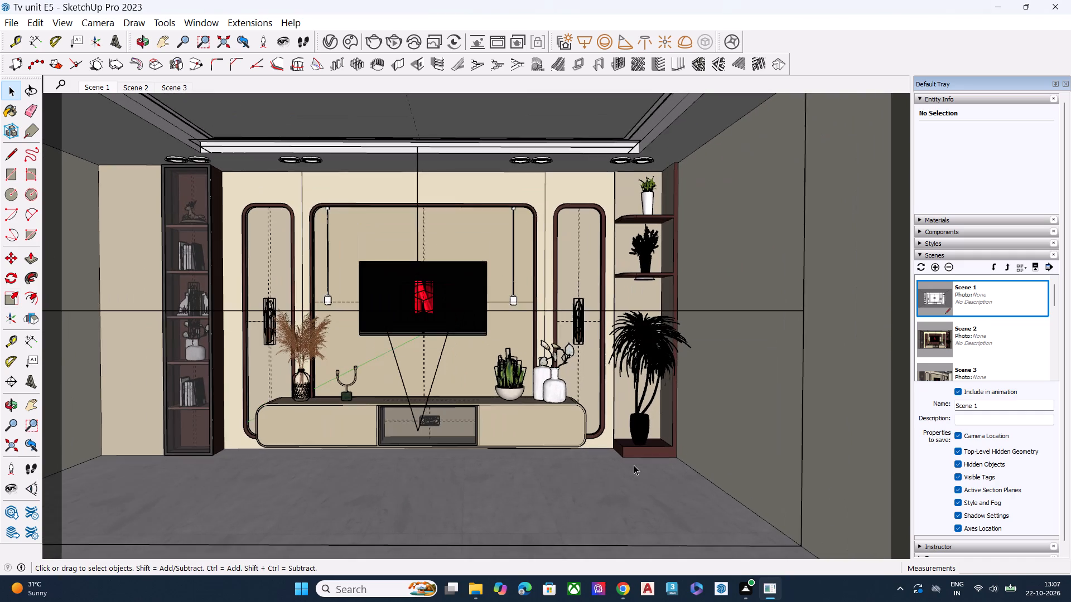
scroll(634, 465, "up", 3)
scroll(447, 227, "up", 5)
scroll(556, 251, "up", 1)
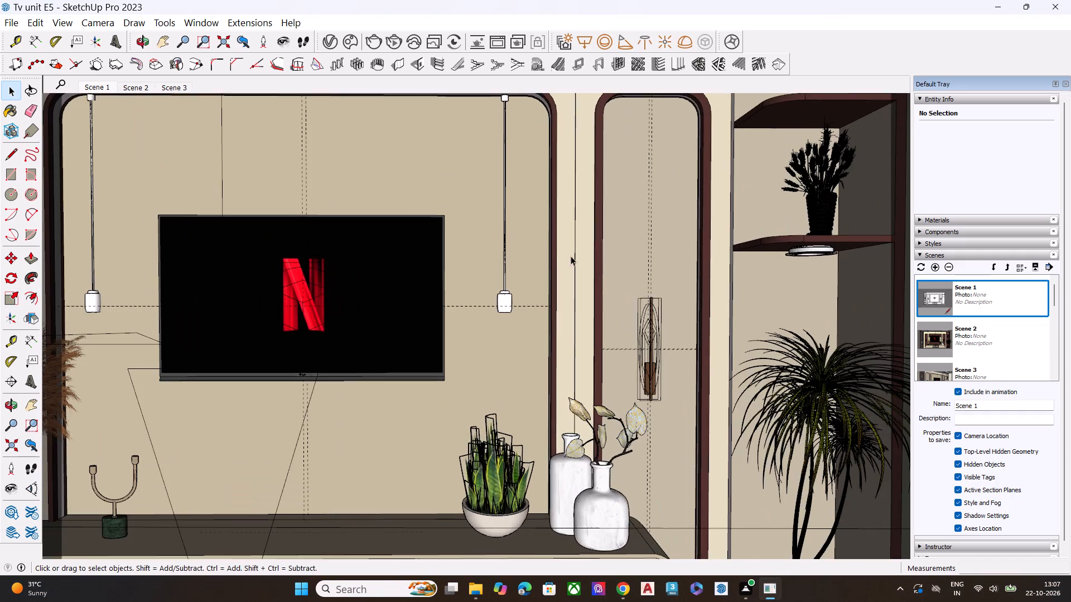
scroll(599, 273, "down", 7)
scroll(465, 433, "up", 2)
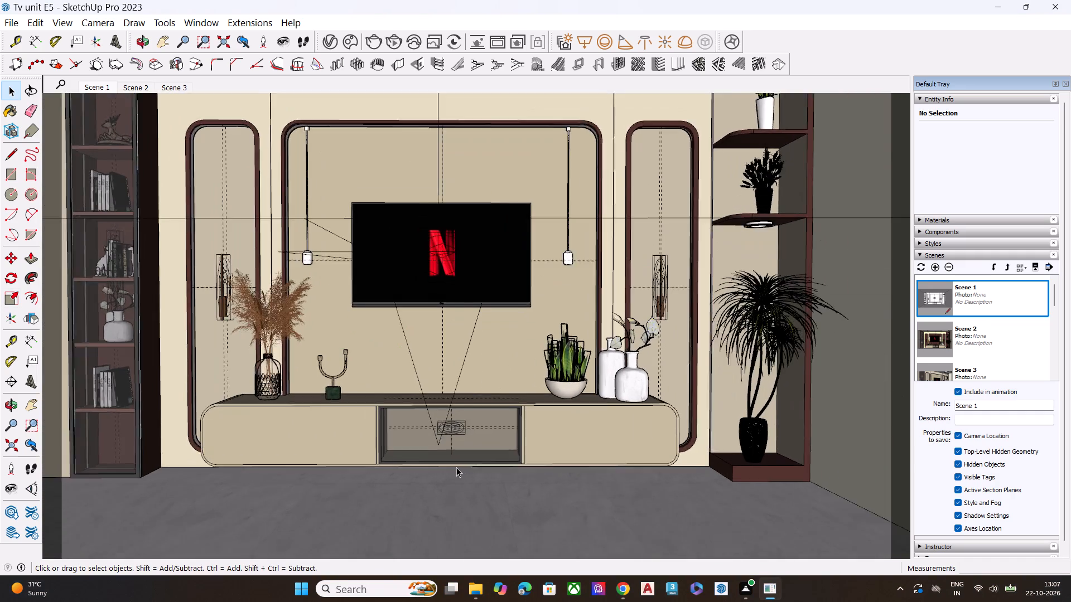
scroll(456, 467, "up", 2)
middle_click_drag(436, 410, 457, 537)
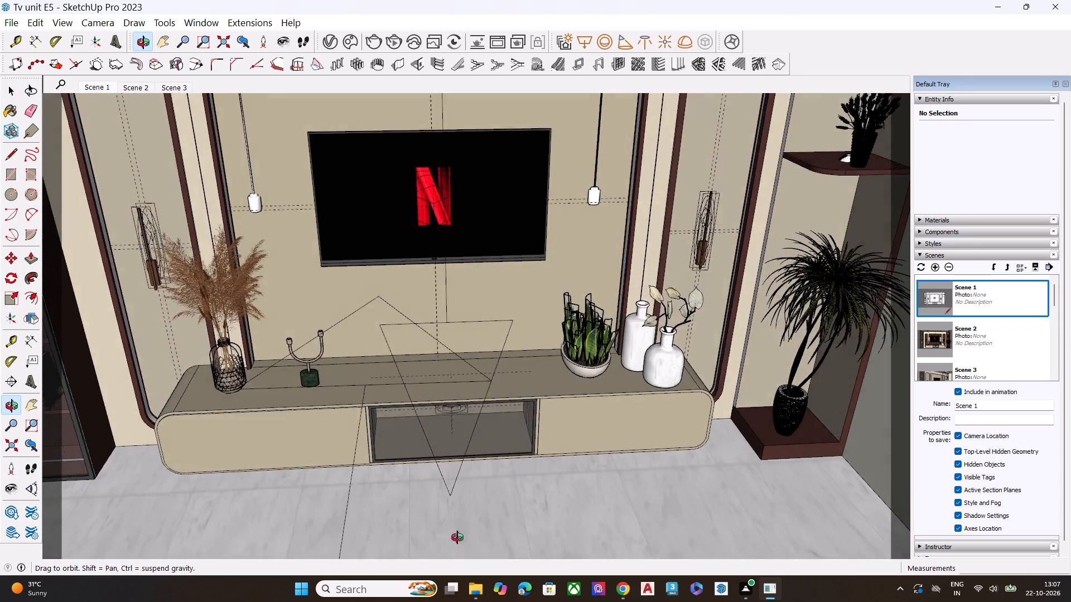
middle_click_drag(457, 537, 247, 396)
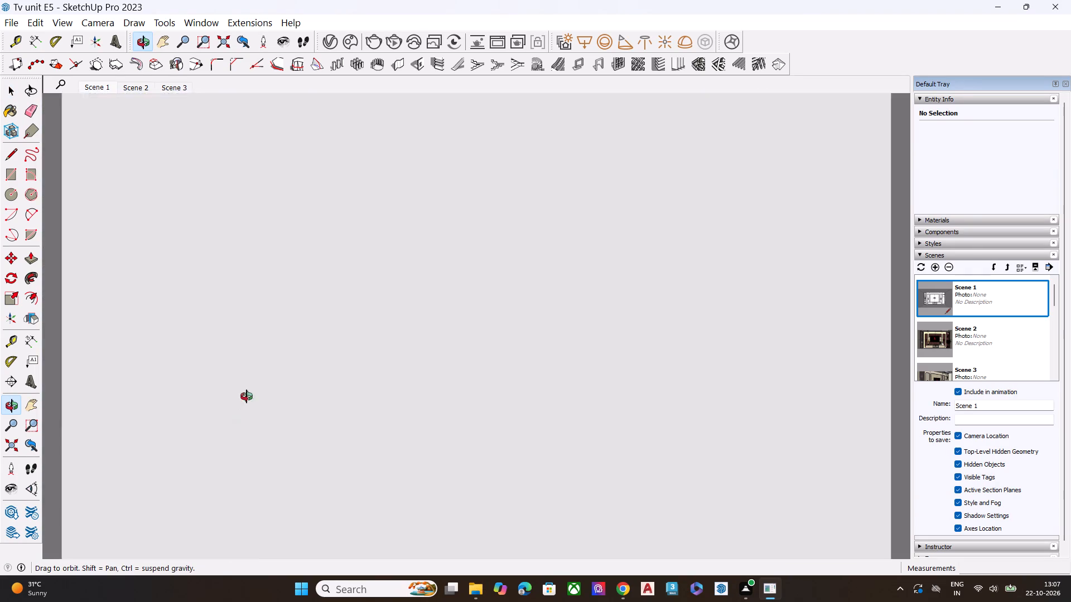
middle_click_drag(247, 396, 292, 416)
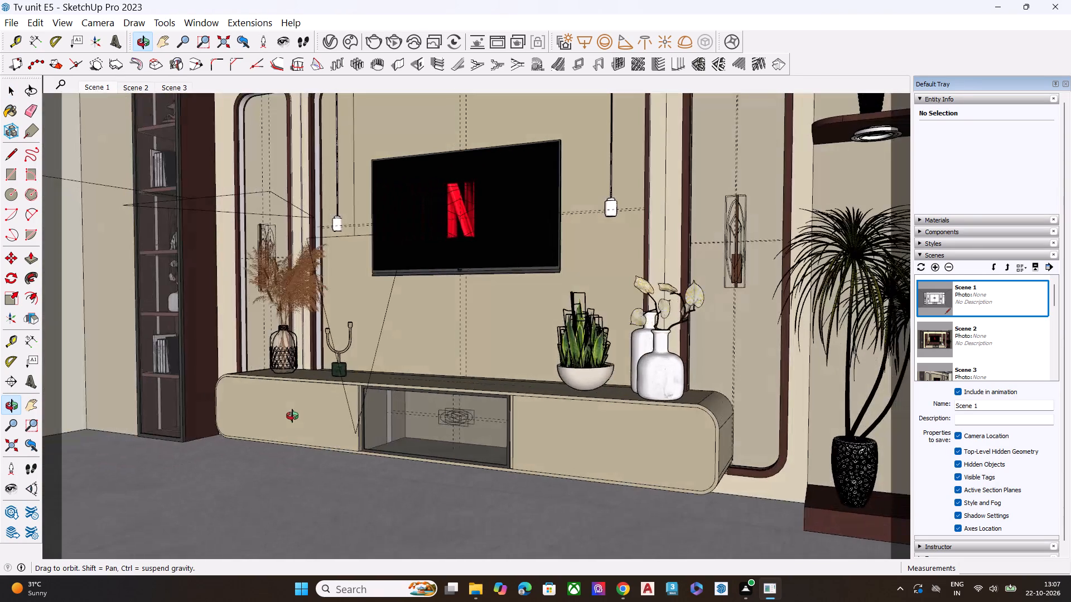
middle_click_drag(292, 416, 643, 378)
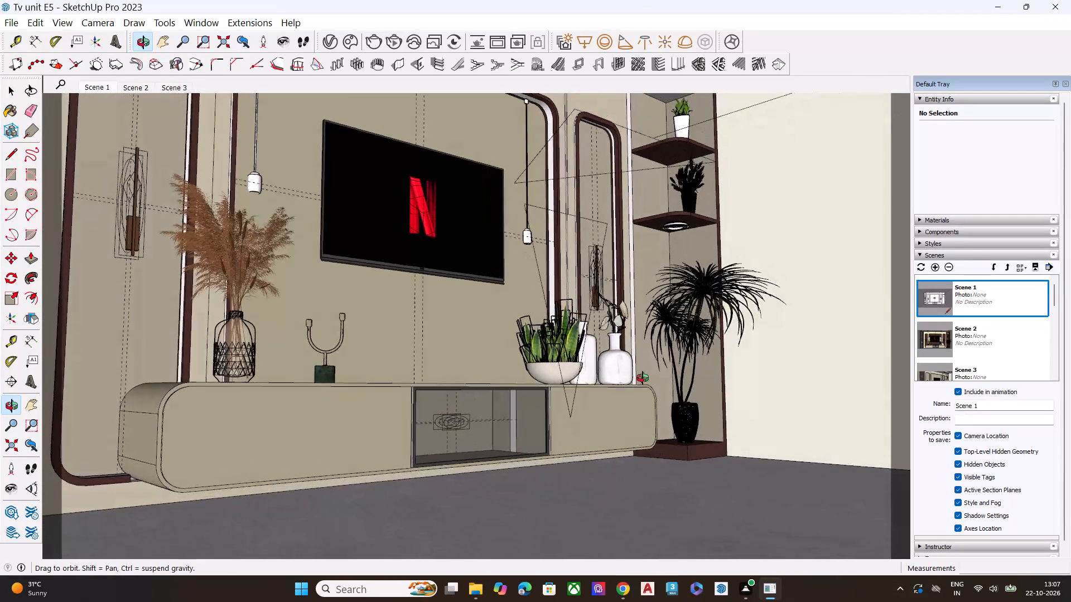
middle_click_drag(643, 378, 438, 486)
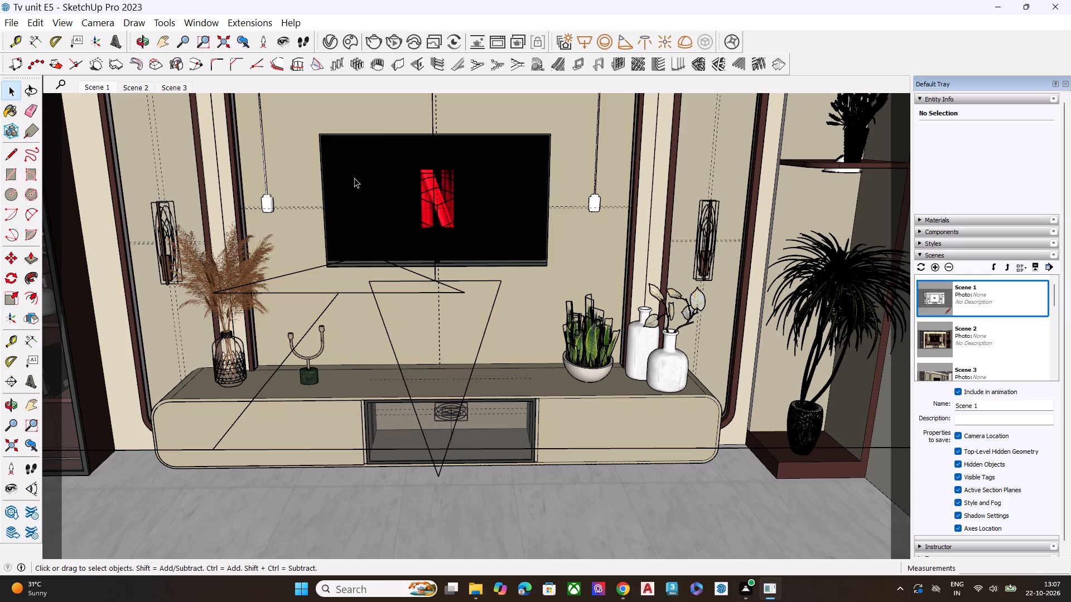
Close the Tv unit E5 model, saving its changes.
left_click(1050, 8)
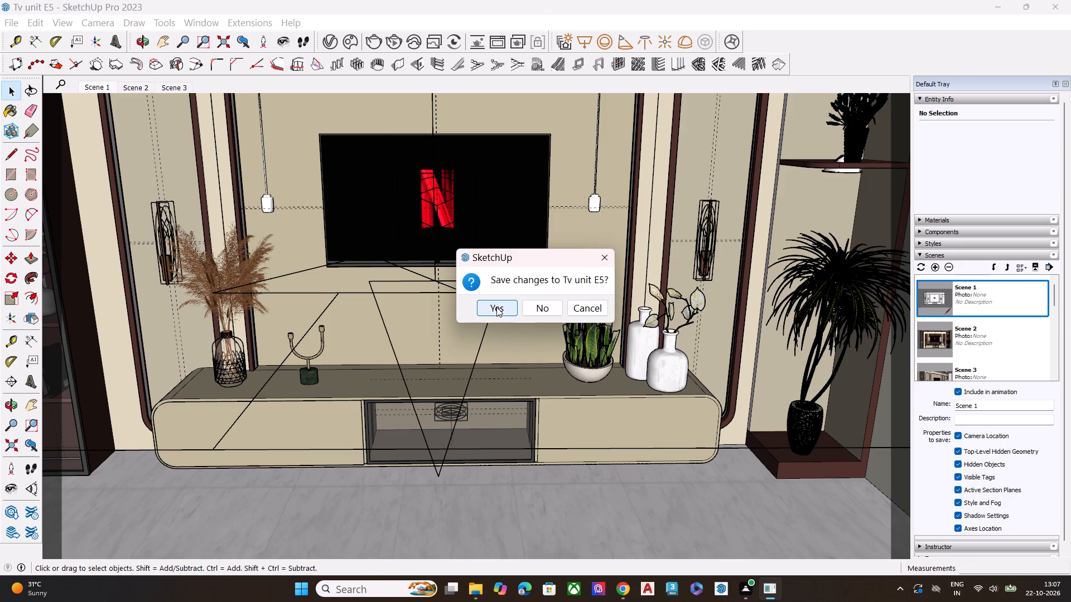
left_click(496, 307)
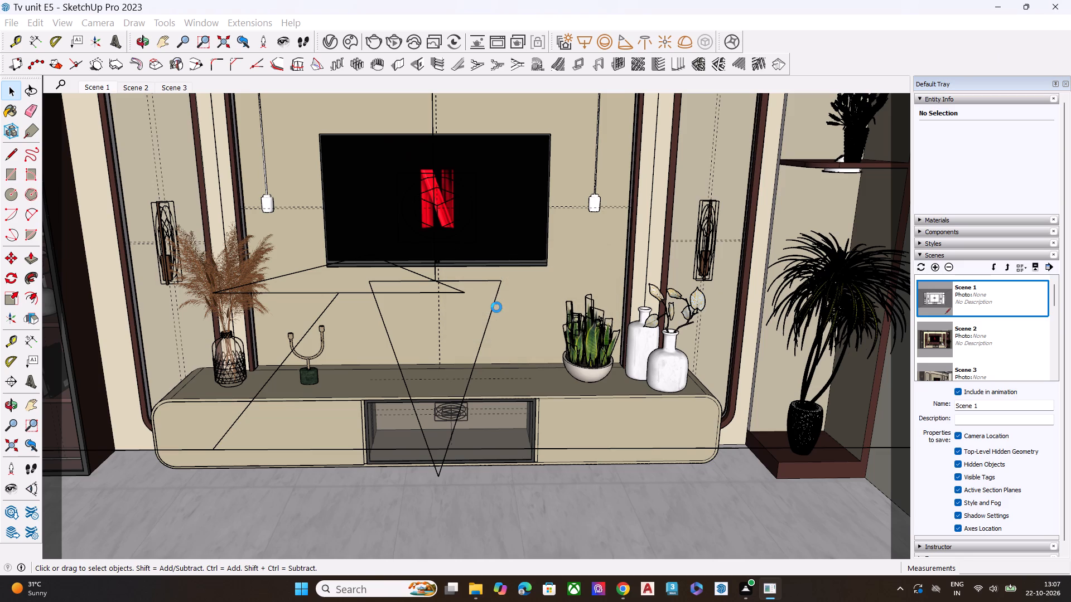
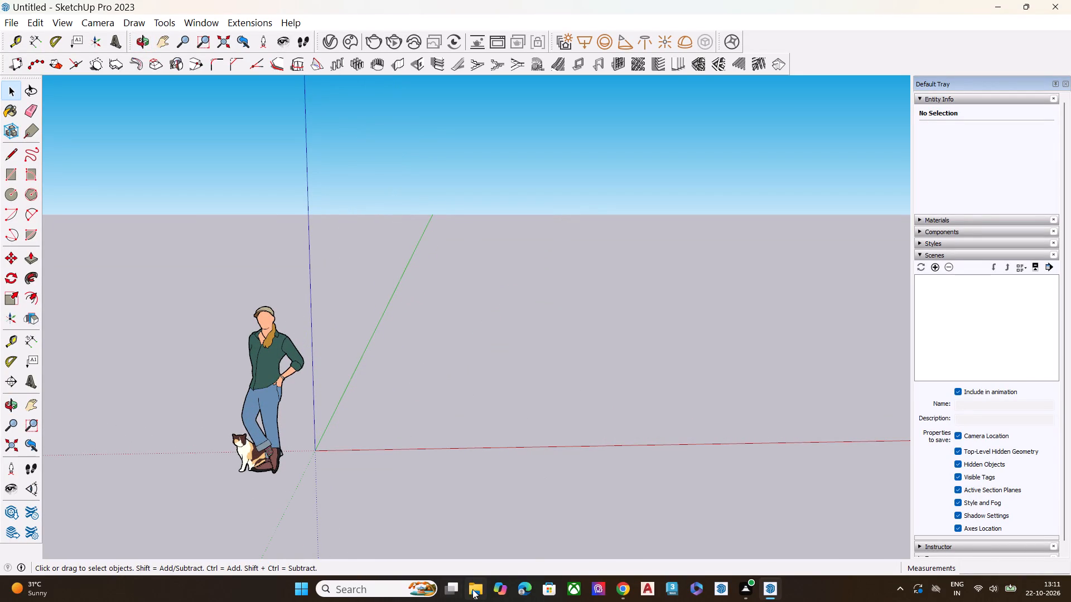
Tile the empty untitled SketchUp model side by side with the File Explorer window.
left_click_drag(527, 12, 626, 0)
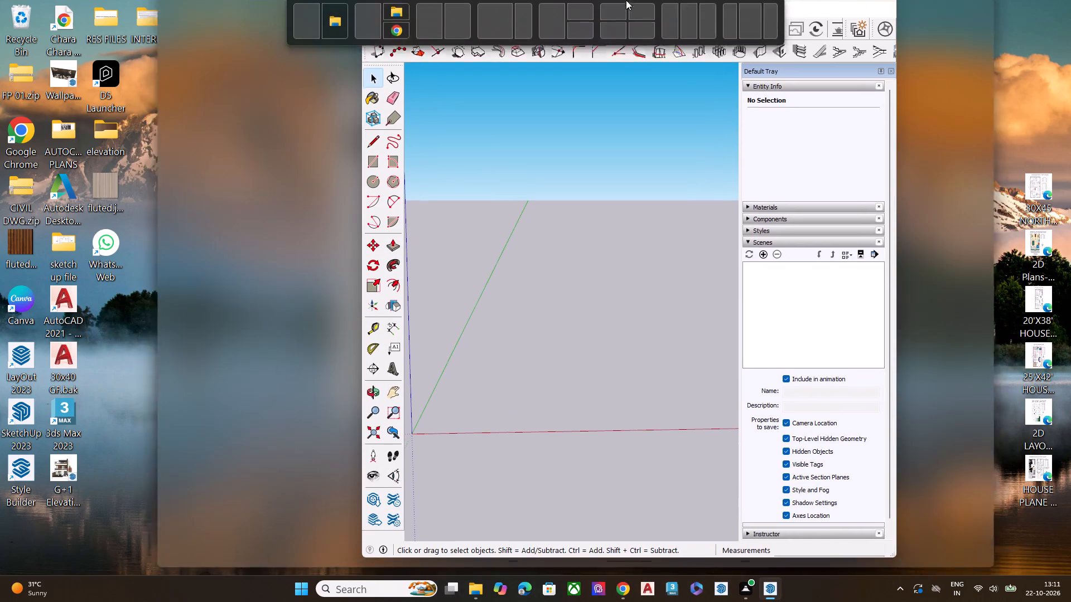
left_click_drag(626, 0, 438, 46)
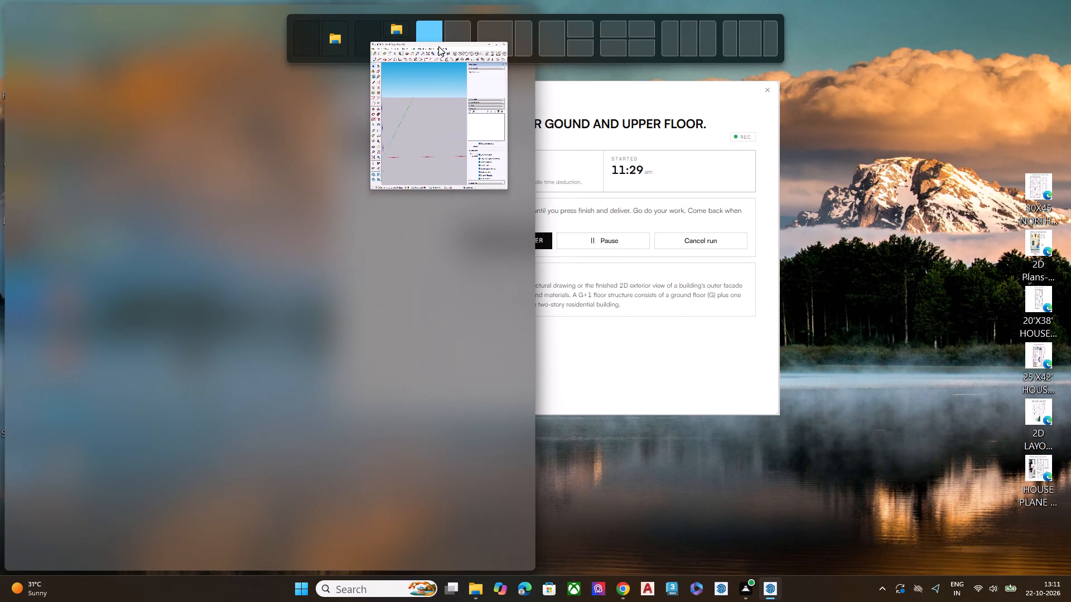
left_click_drag(438, 46, 453, 47)
left_click(306, 181)
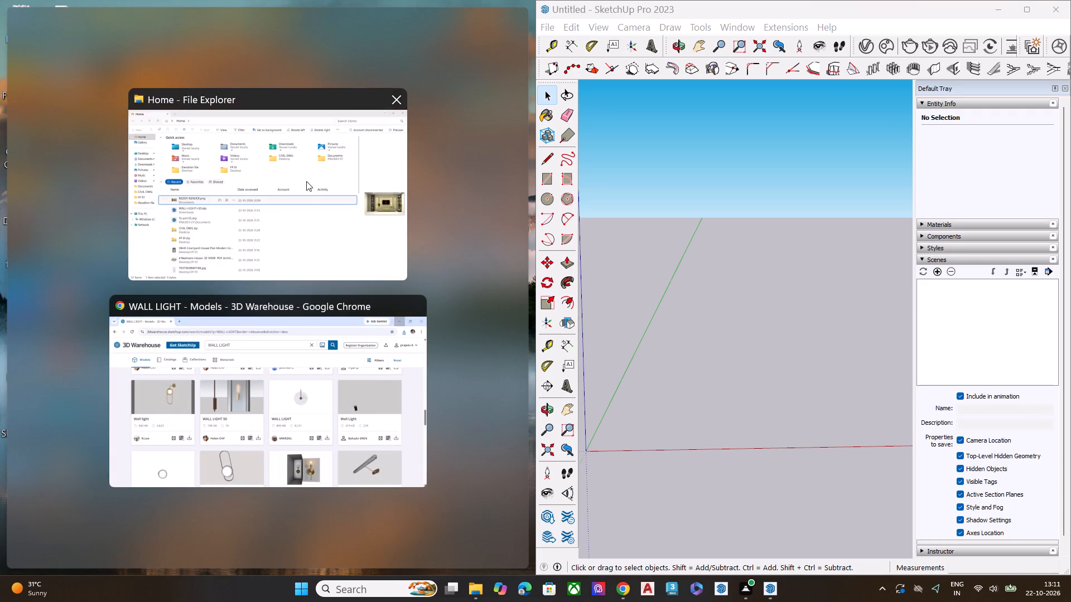
Open the image 2 FLOOR HOUSE DESIGN LOW COST.jpg from the CIVIL DWG.zip archive in Downloads.
scroll(175, 458, "down", 4)
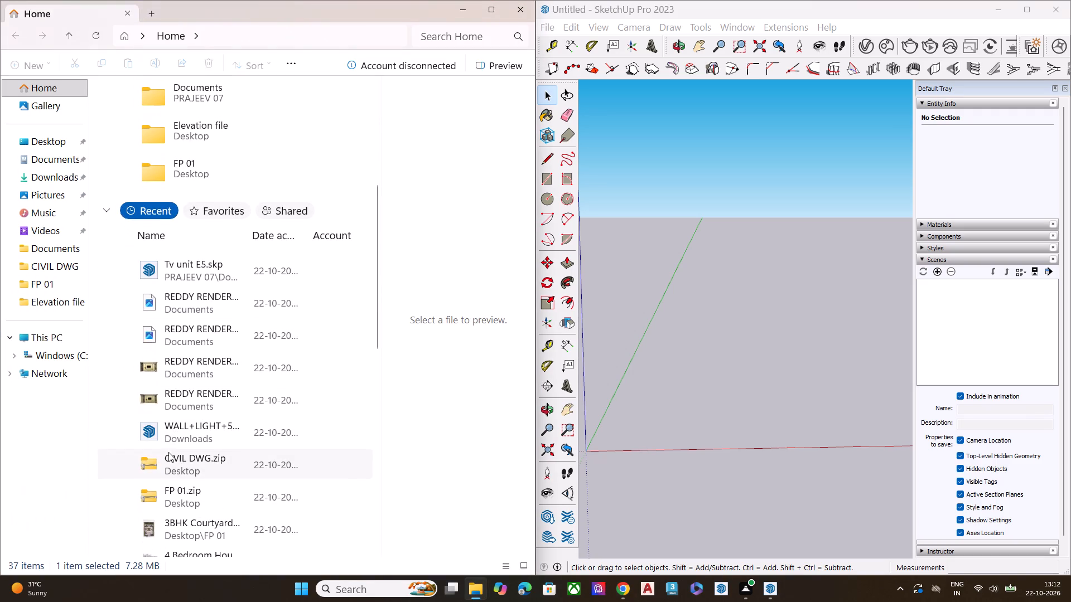
scroll(188, 411, "down", 1)
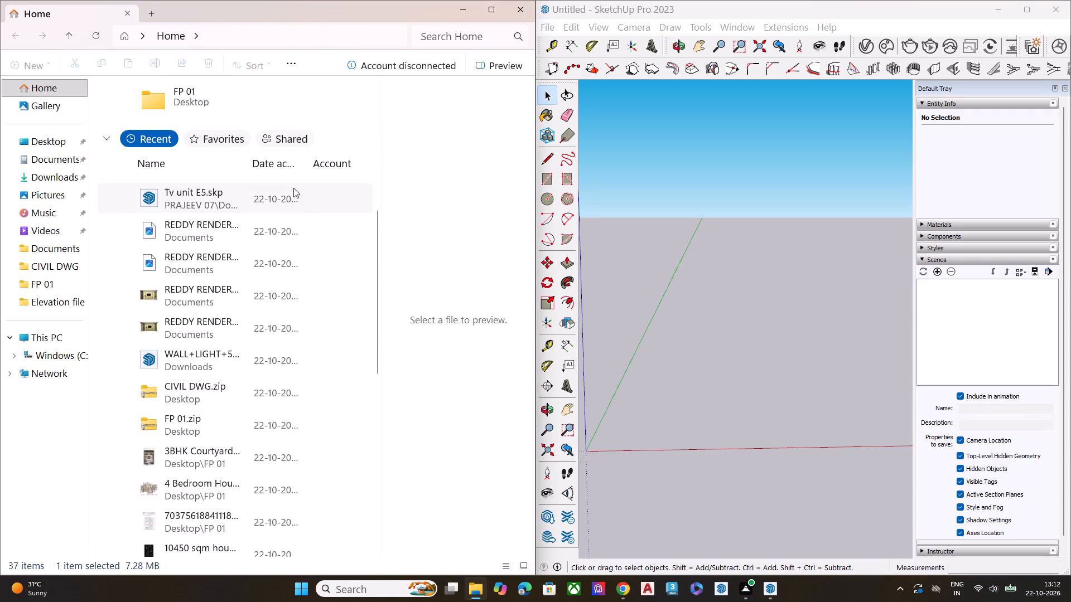
scroll(267, 240, "down", 4)
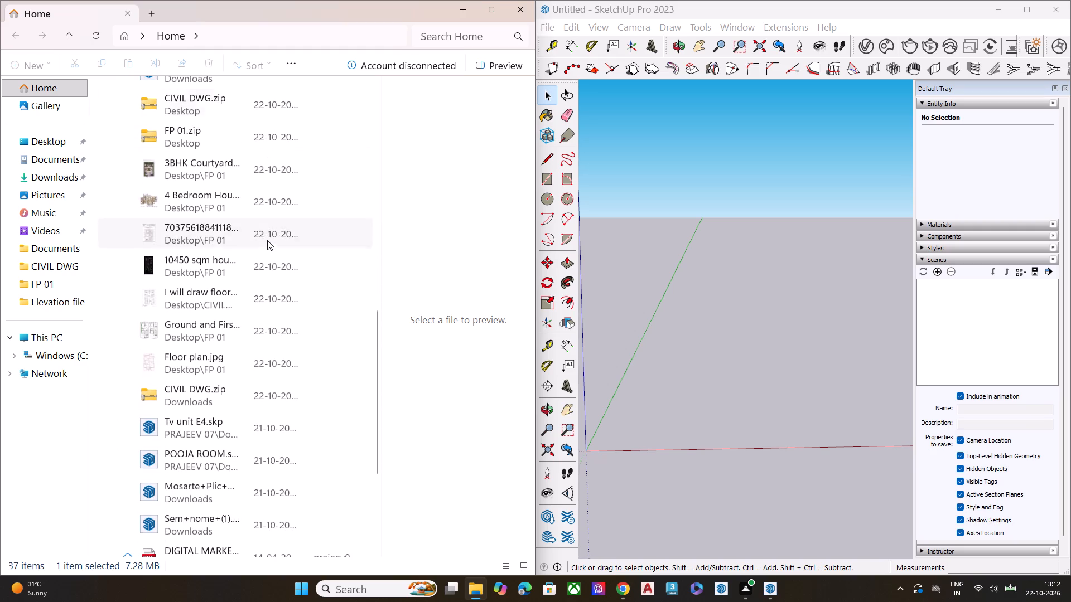
double_click(197, 386)
scroll(164, 111, "up", 7)
double_click(169, 105)
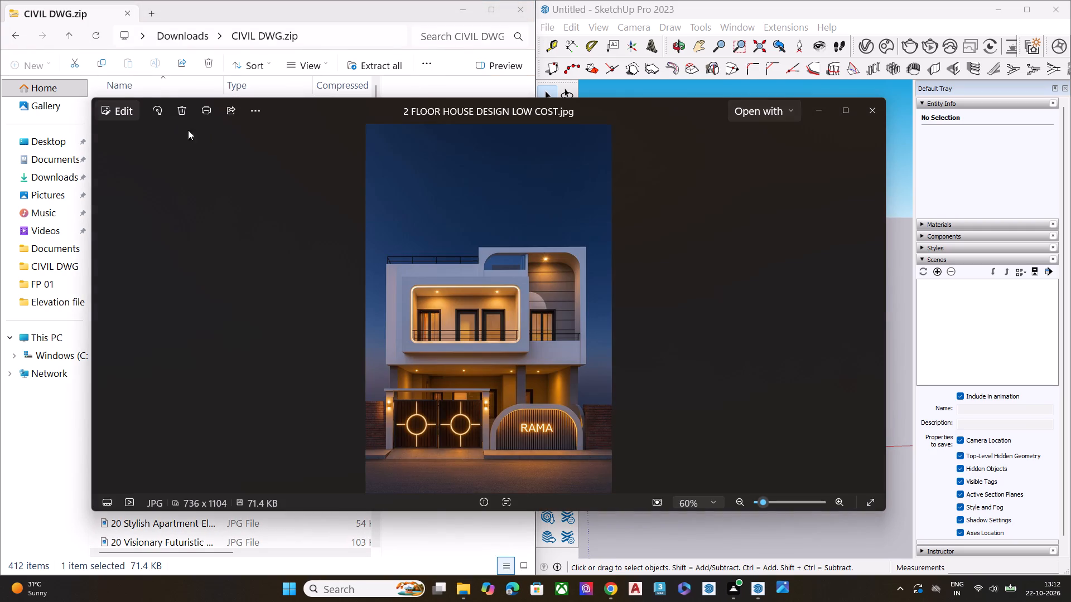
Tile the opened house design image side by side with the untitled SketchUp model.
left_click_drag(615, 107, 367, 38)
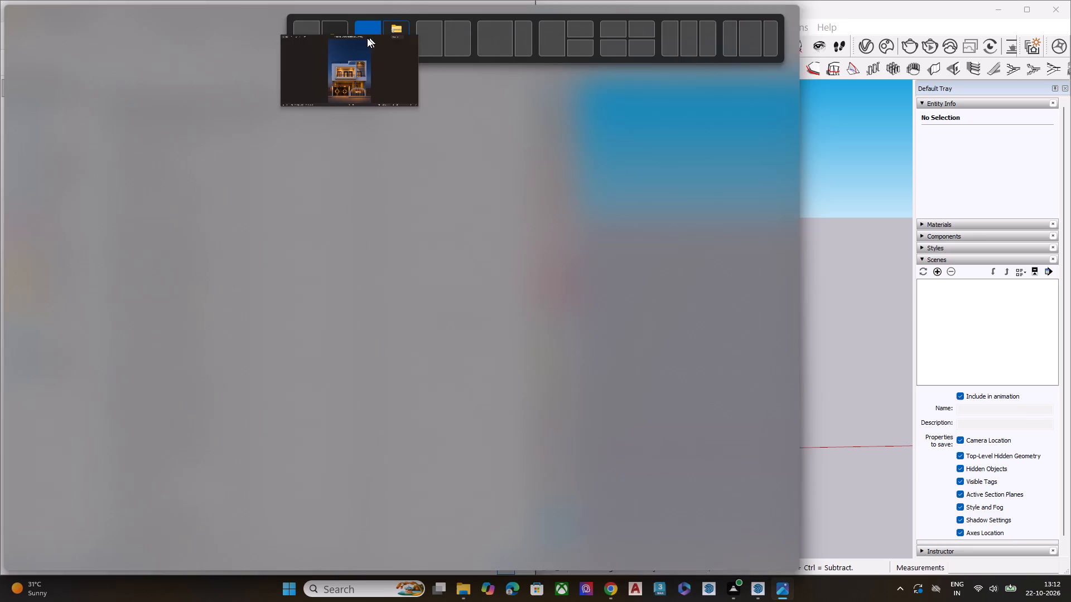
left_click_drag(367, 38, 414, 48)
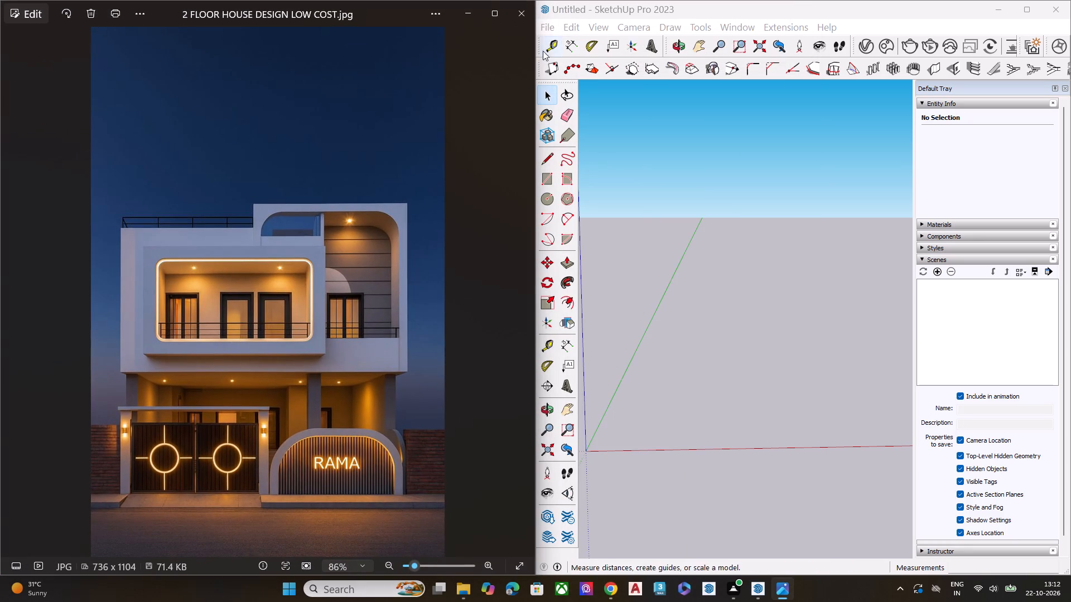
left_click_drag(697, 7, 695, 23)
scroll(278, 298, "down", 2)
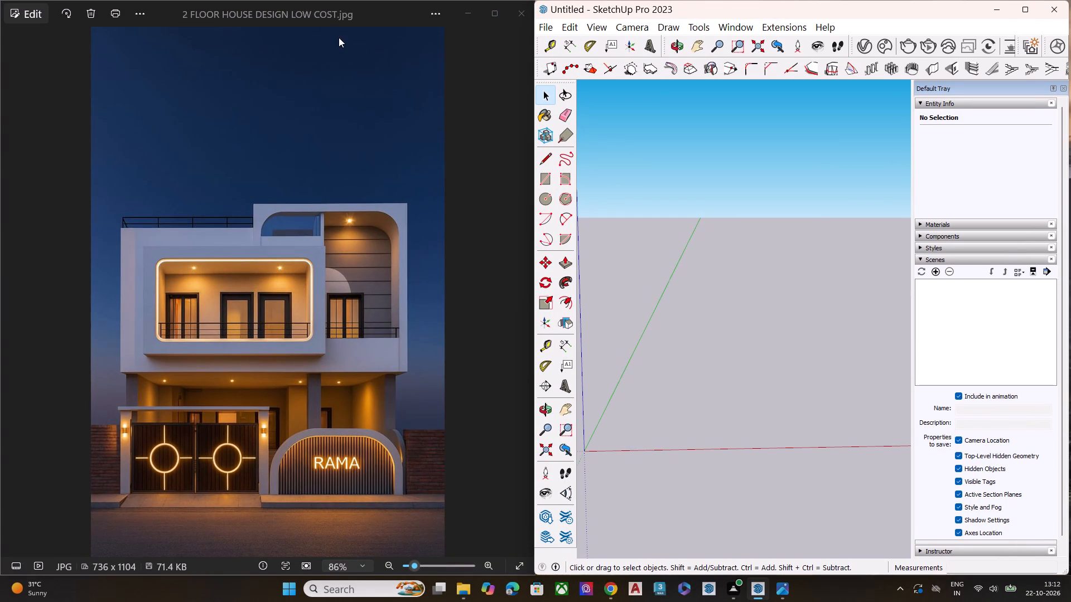
Delete the opened image 2 FLOOR HOUSE DESIGN LOW COST.jpg and close the image viewer.
left_click(90, 5)
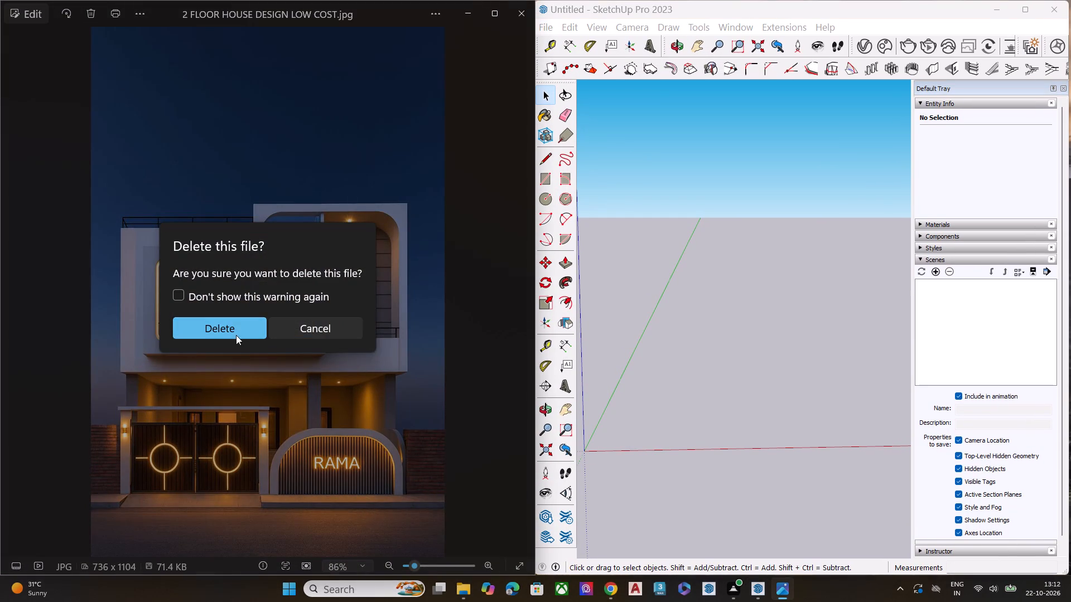
double_click(236, 335)
left_click(515, 13)
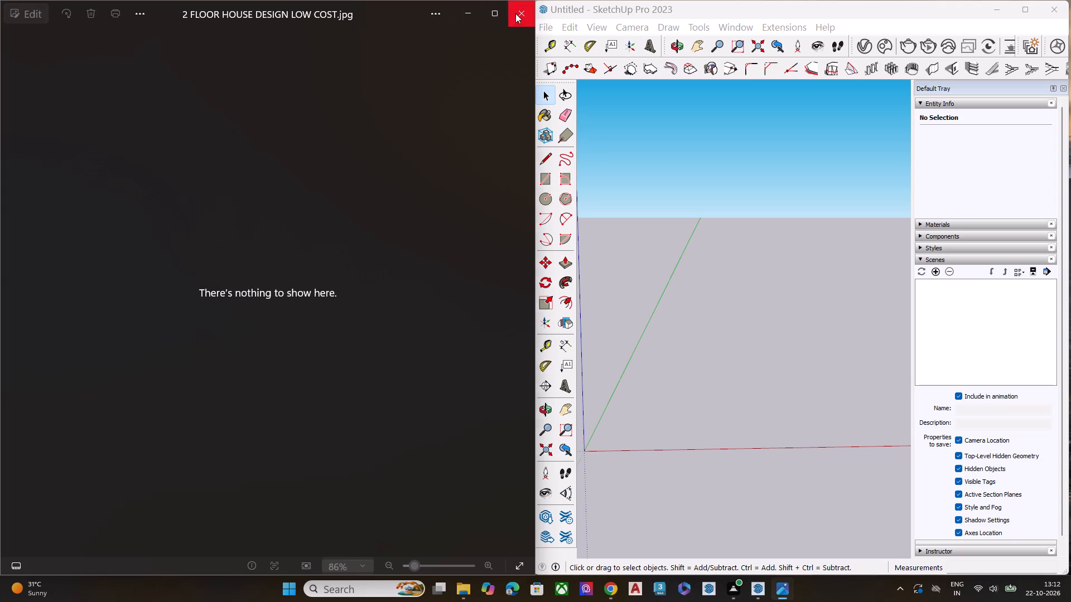
View 2 floor house elevation simple design.jpg from the archive, and close the image and the archive window.
scroll(181, 161, "up", 3)
double_click(168, 125)
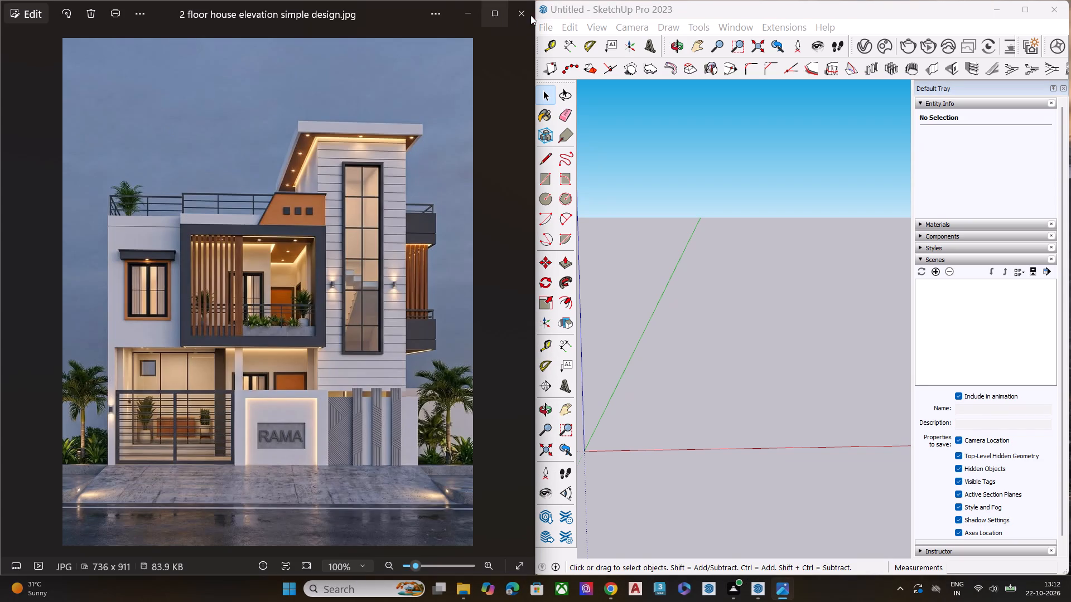
left_click(530, 15)
left_click(525, 11)
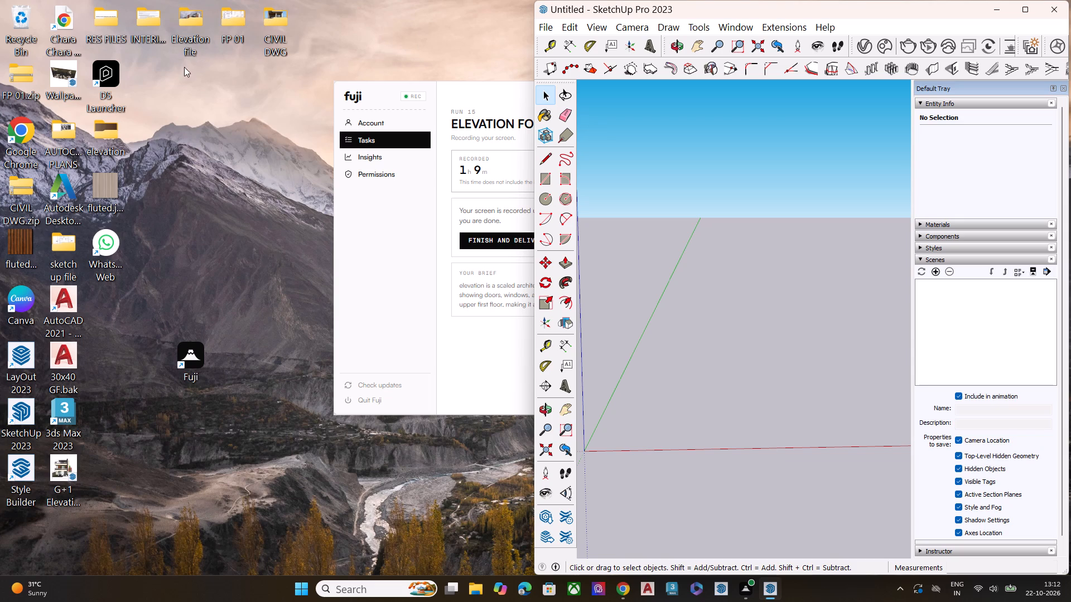
Open 696298792427222070.jpg from the CIVIL DWG.zip archive on the desktop, and close the viewer and the archive.
double_click(25, 186)
double_click(170, 130)
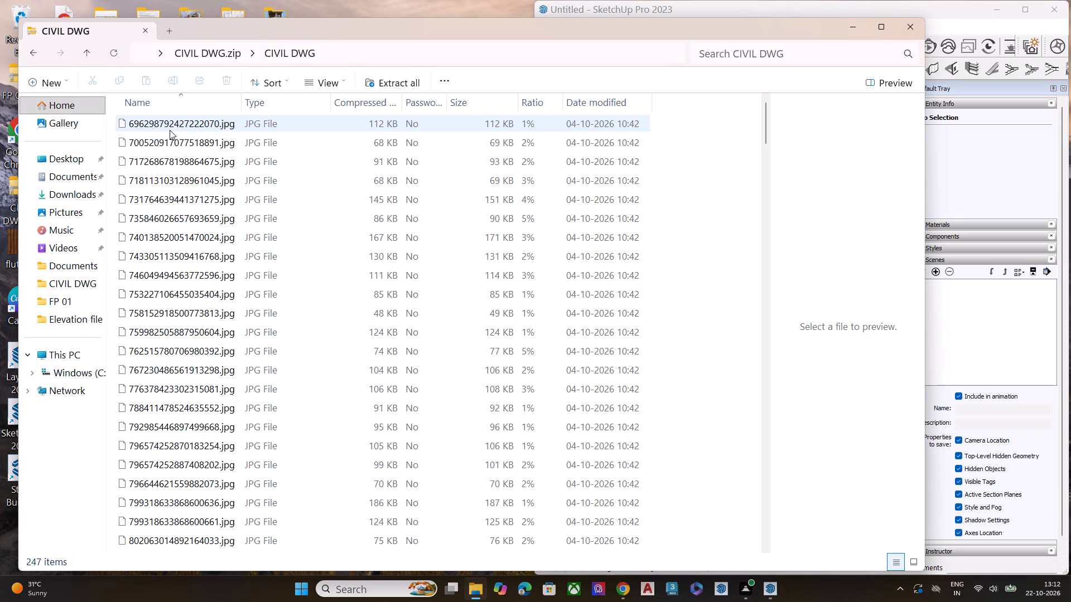
left_click(170, 134)
left_click(179, 123)
double_click(179, 123)
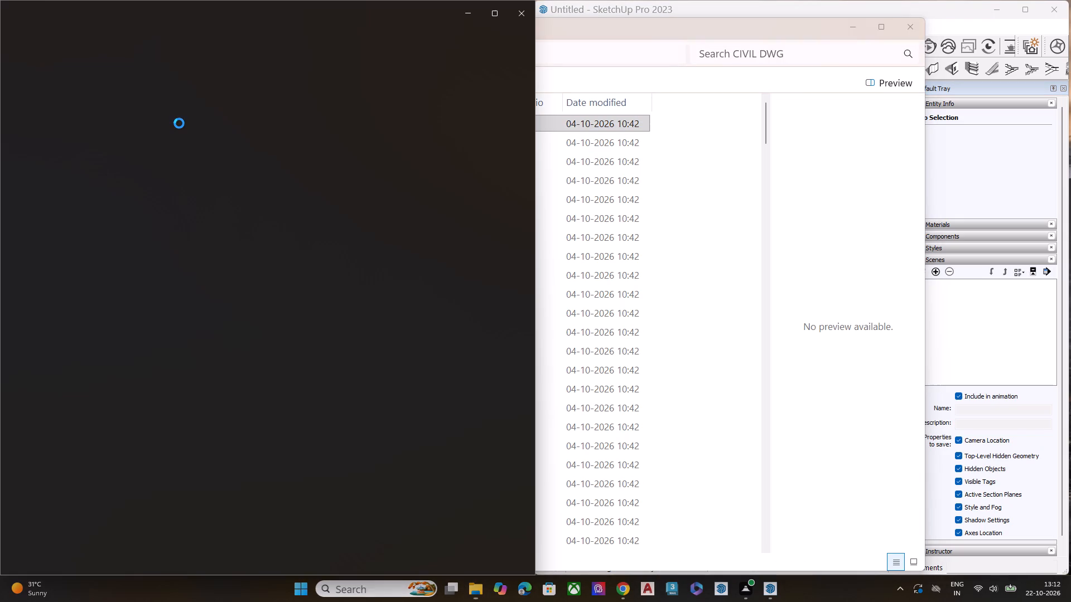
left_click(523, 12)
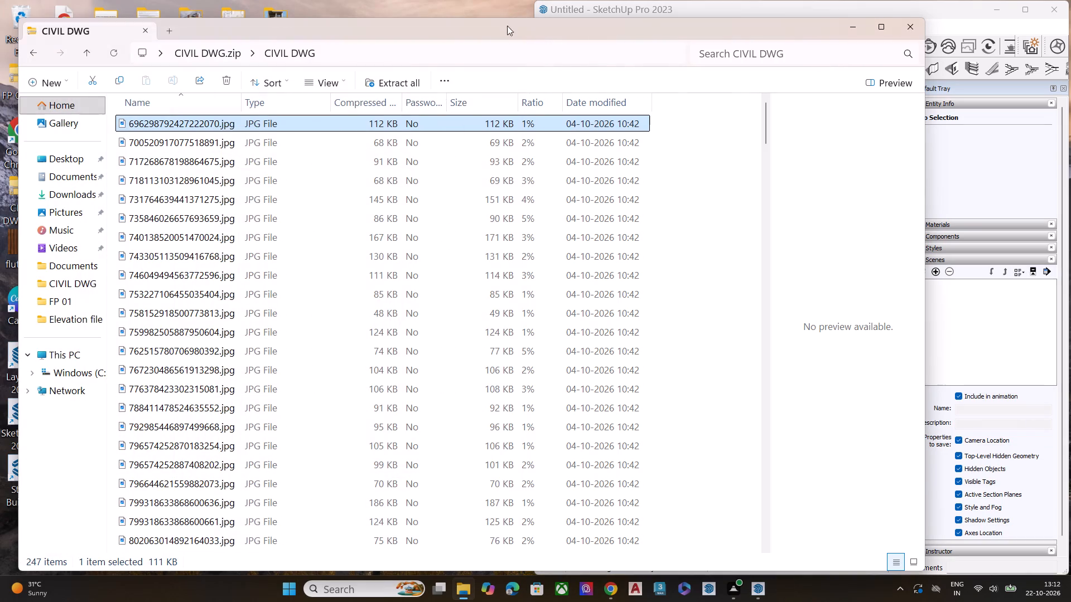
left_click(905, 23)
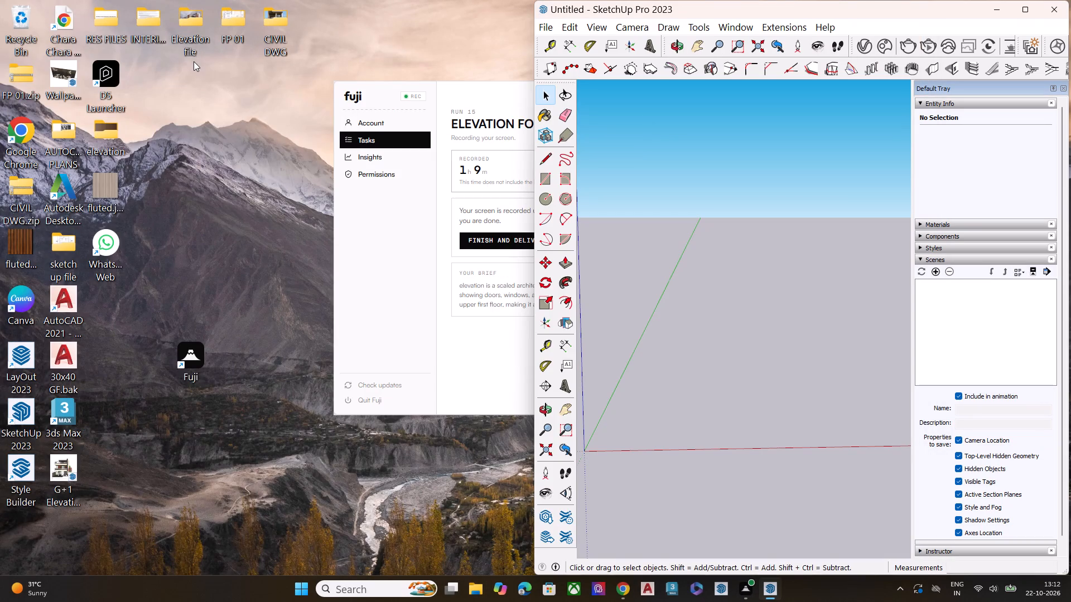
Look through the building elevation images in the desktop CIVIL DWG folder and close the folder.
double_click(274, 21)
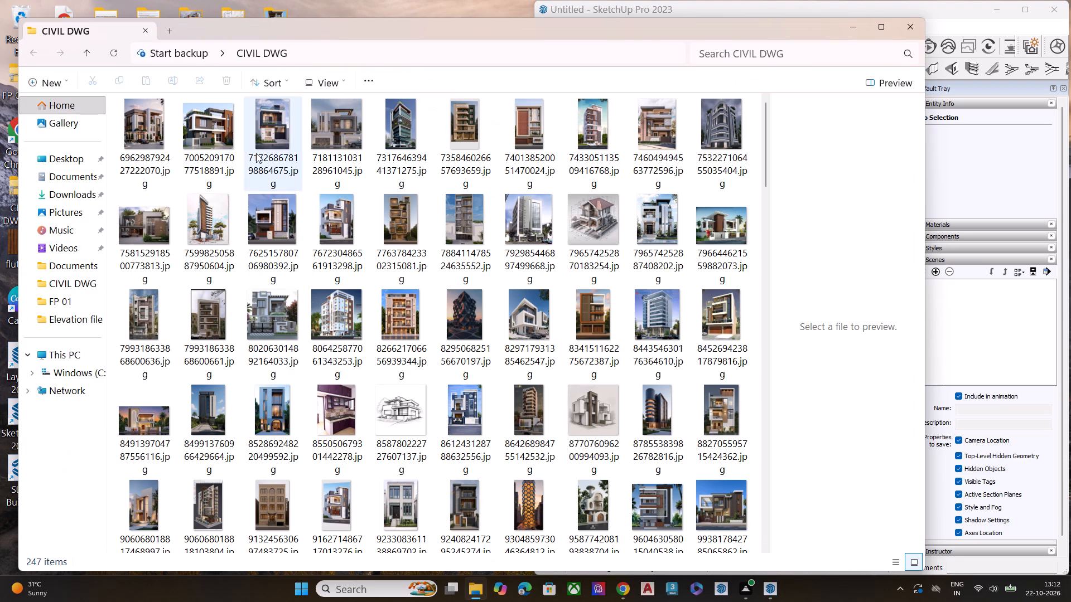
scroll(241, 269, "down", 5)
scroll(244, 273, "up", 1)
scroll(244, 273, "down", 4)
scroll(336, 256, "up", 9)
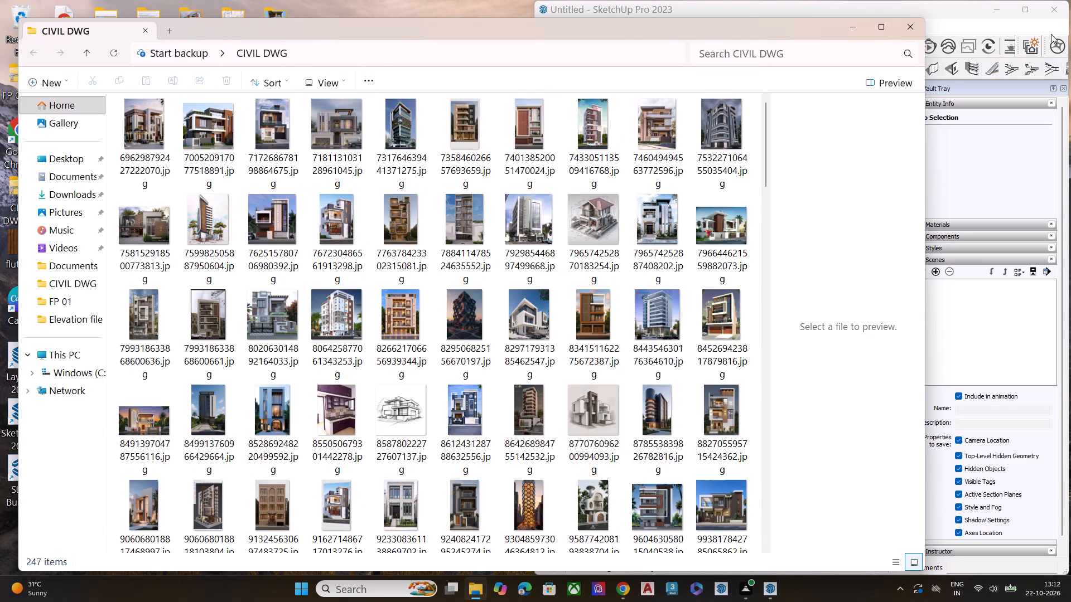
left_click(914, 32)
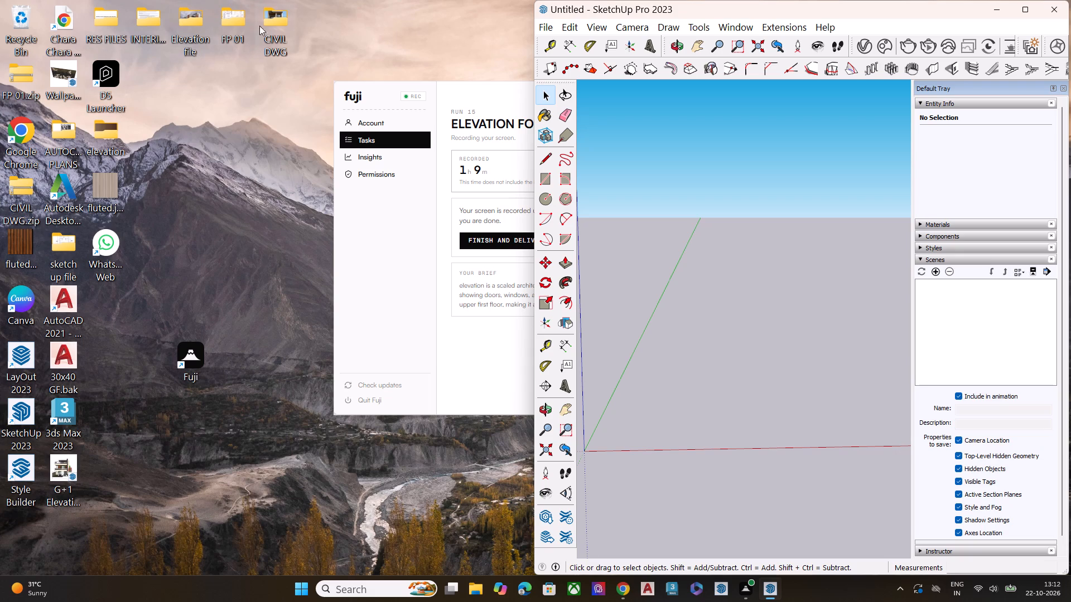
Check the floor plan images in the desktop FP 01 folder and close the folder.
double_click(236, 20)
left_click(142, 132)
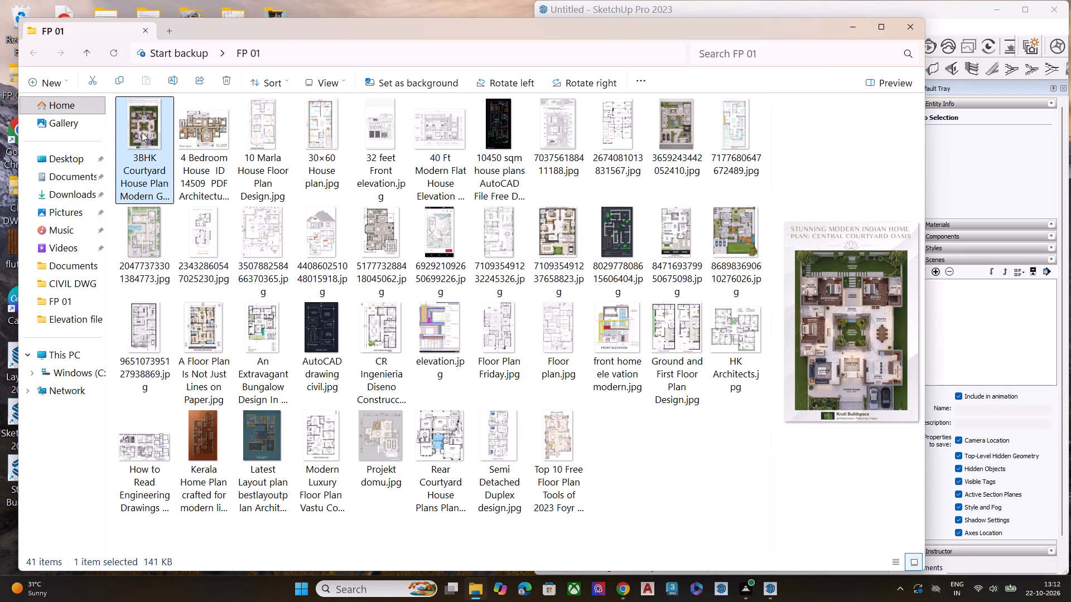
left_click(924, 29)
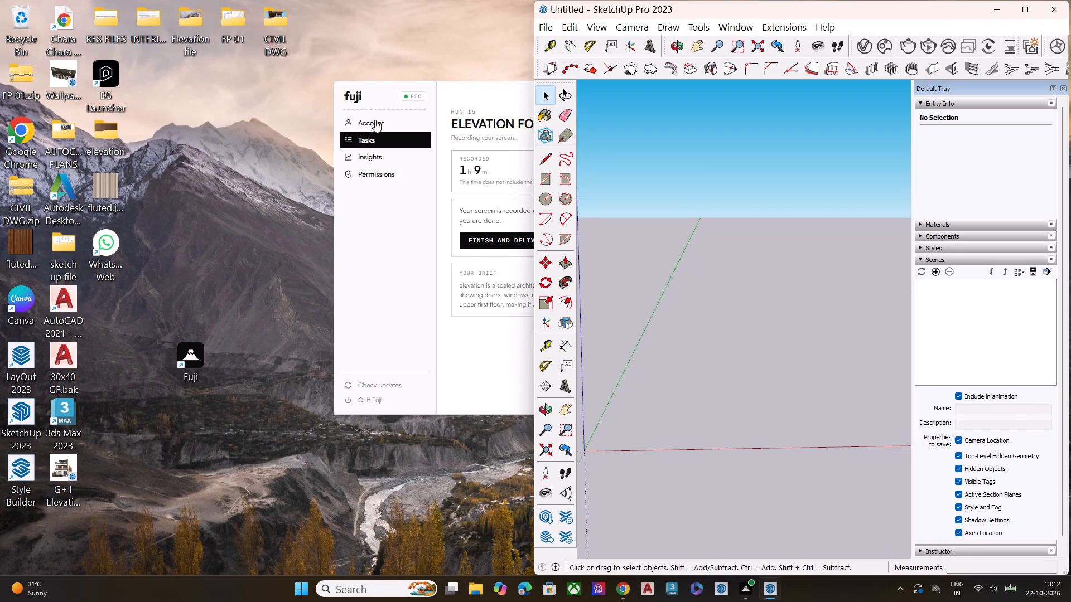
Open 696298792427222070.jpg from the desktop CIVIL DWG folder as the elevation reference, and close the folder window.
double_click(275, 16)
left_click(271, 22)
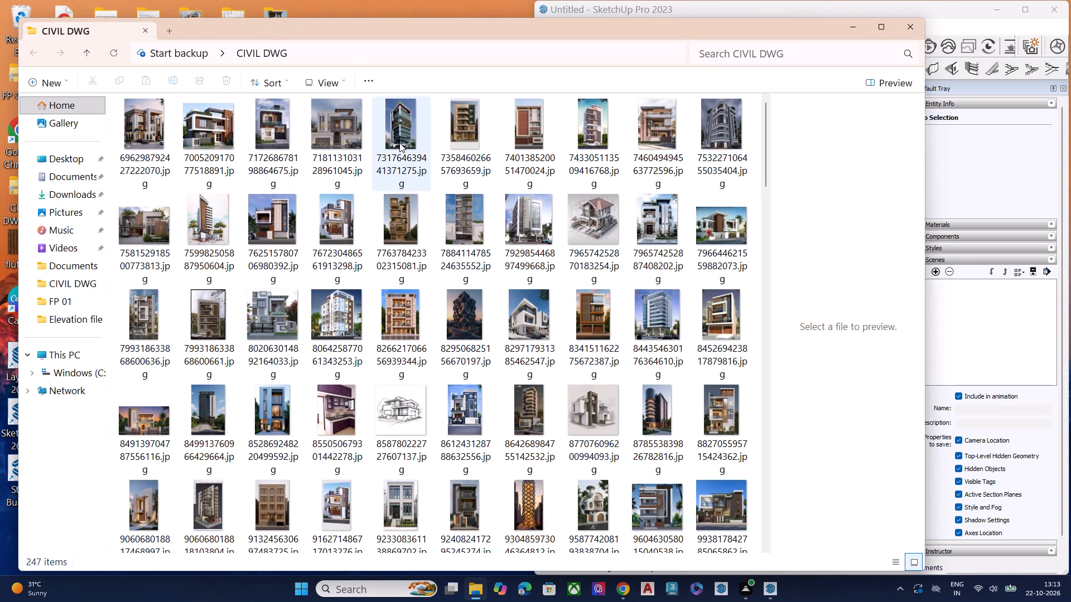
left_click(142, 125)
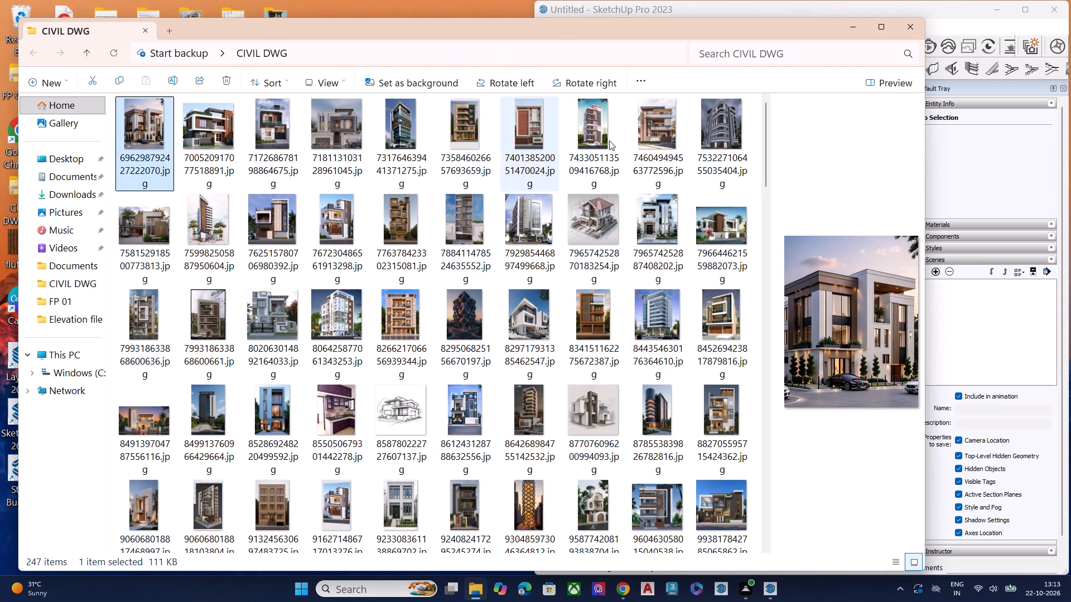
double_click(831, 279)
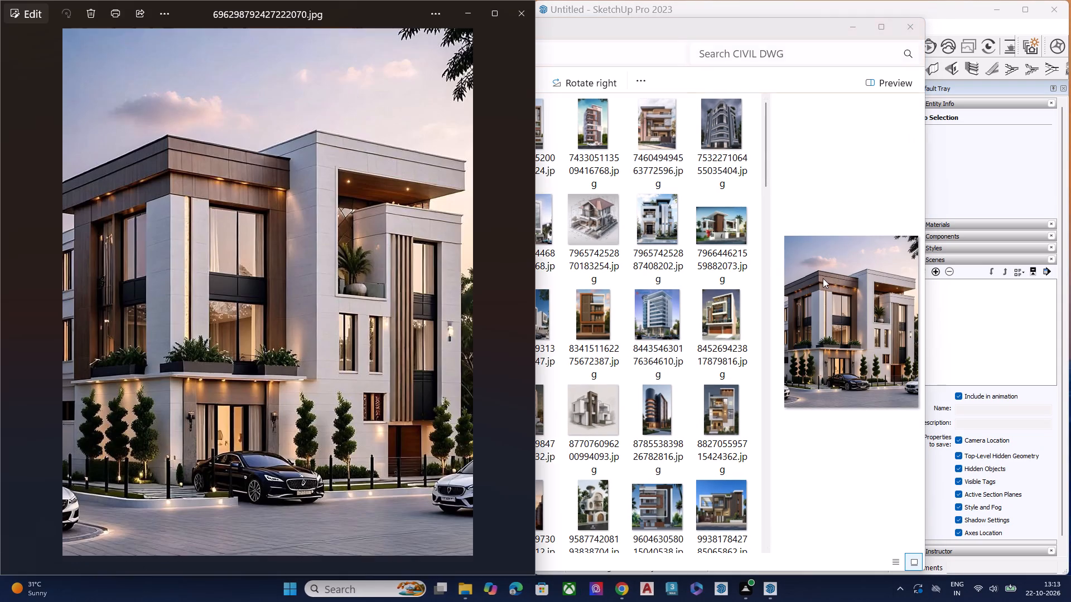
left_click(923, 32)
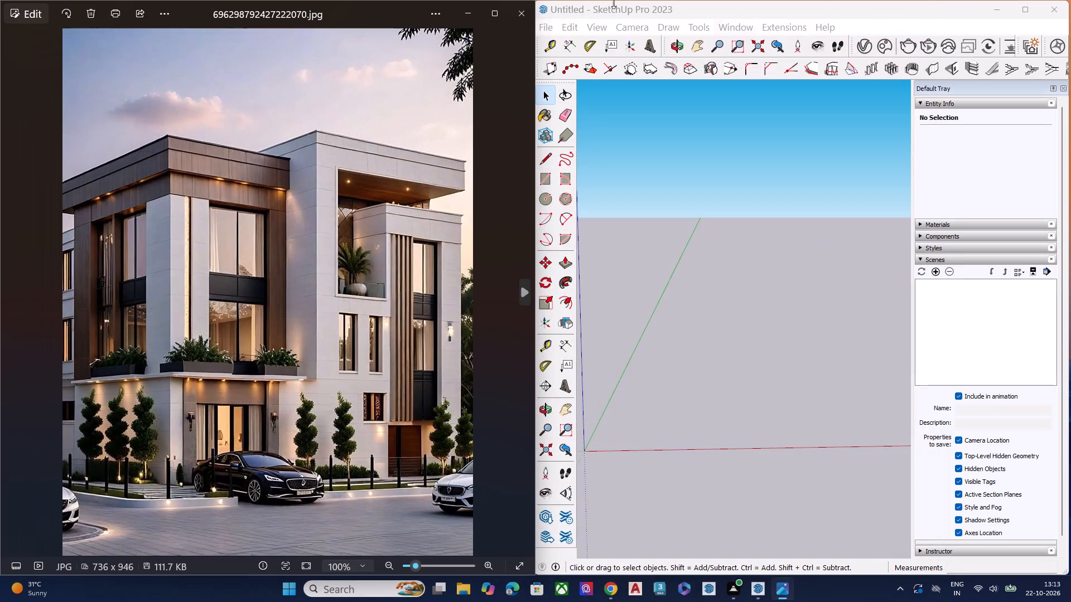
Tile the reference house image beside the untitled SketchUp model, giving the model the wider share of the screen.
left_click_drag(374, 12, 467, 17)
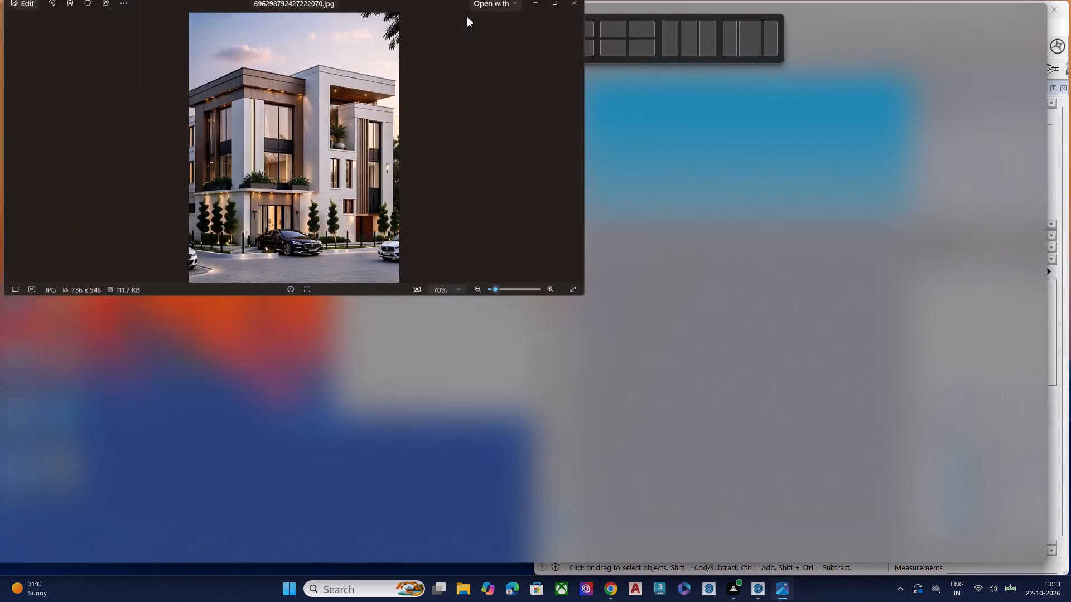
left_click_drag(467, 17, 424, 47)
left_click(794, 191)
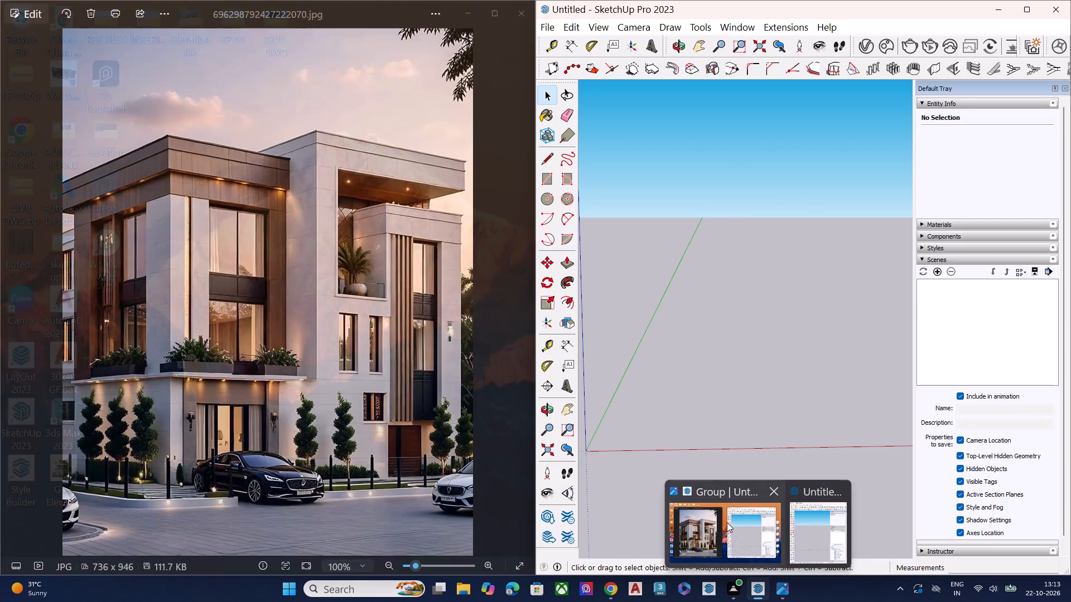
left_click(727, 522)
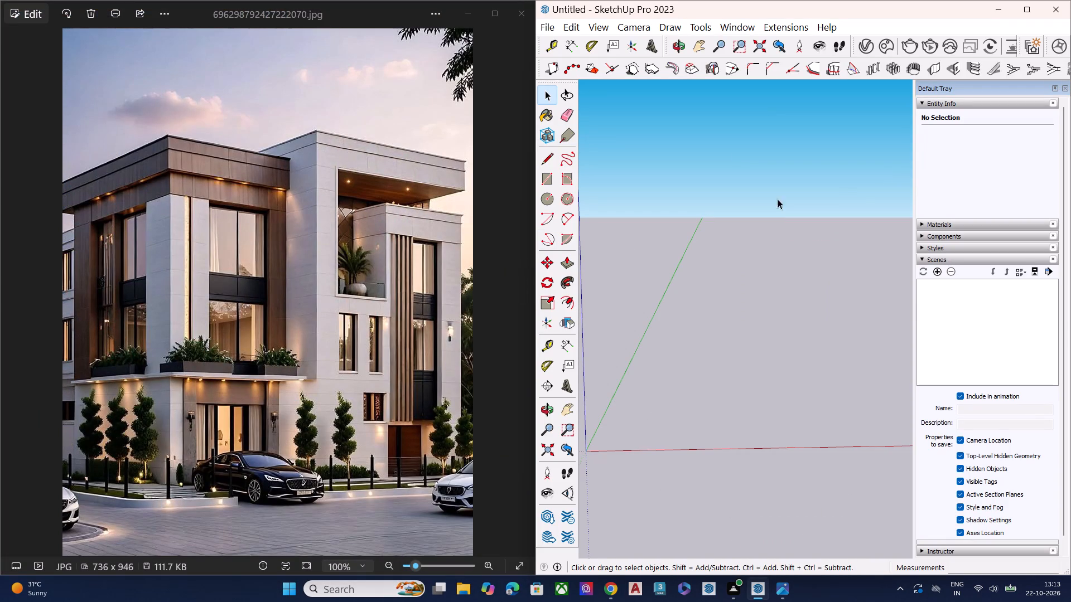
scroll(697, 221, "down", 1)
left_click_drag(533, 178, 513, 179)
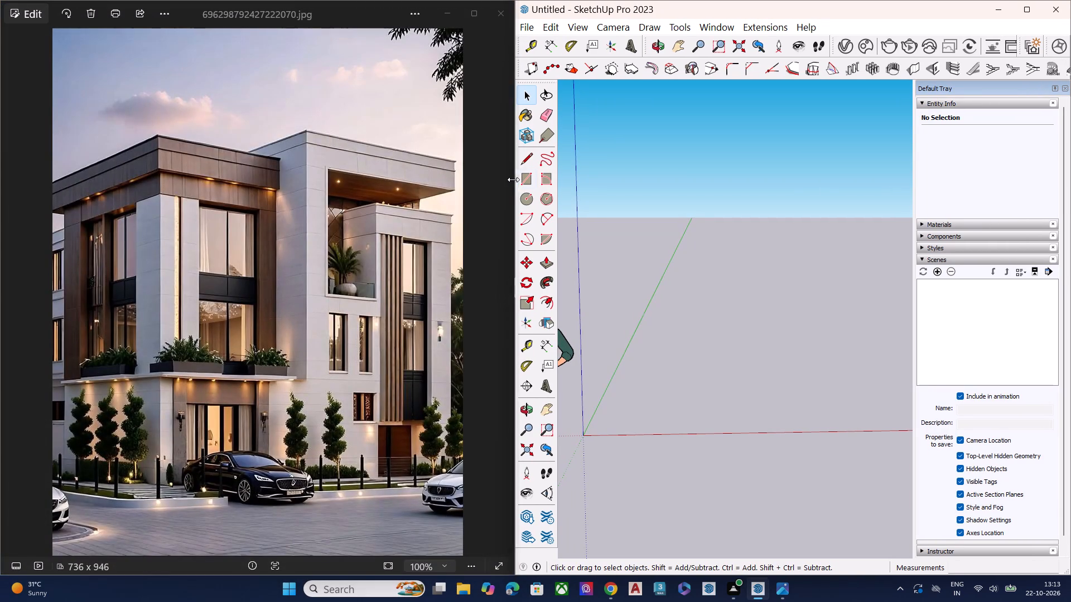
left_click_drag(513, 179, 456, 173)
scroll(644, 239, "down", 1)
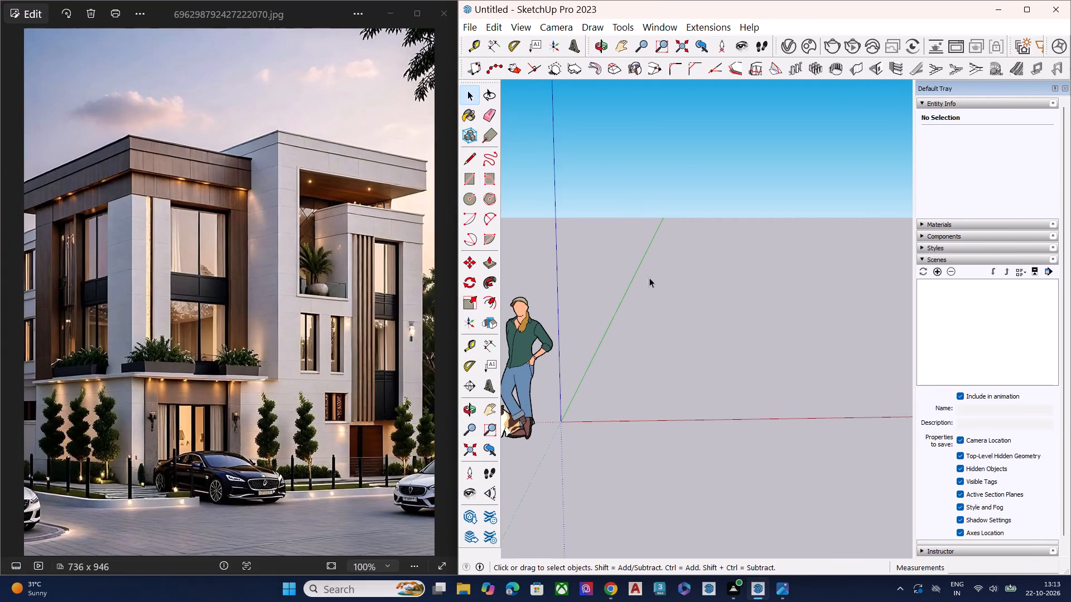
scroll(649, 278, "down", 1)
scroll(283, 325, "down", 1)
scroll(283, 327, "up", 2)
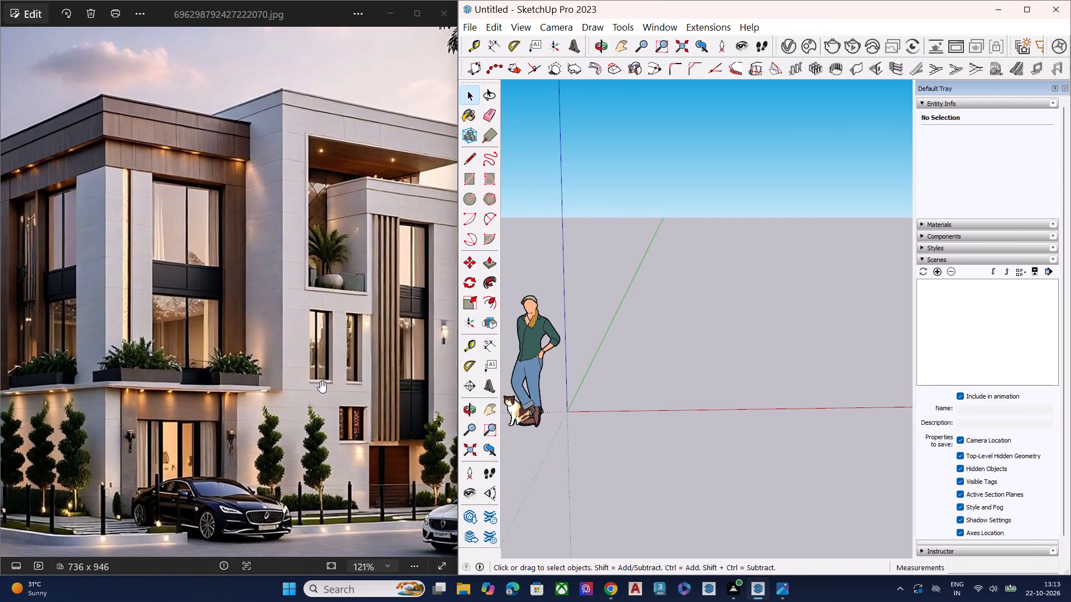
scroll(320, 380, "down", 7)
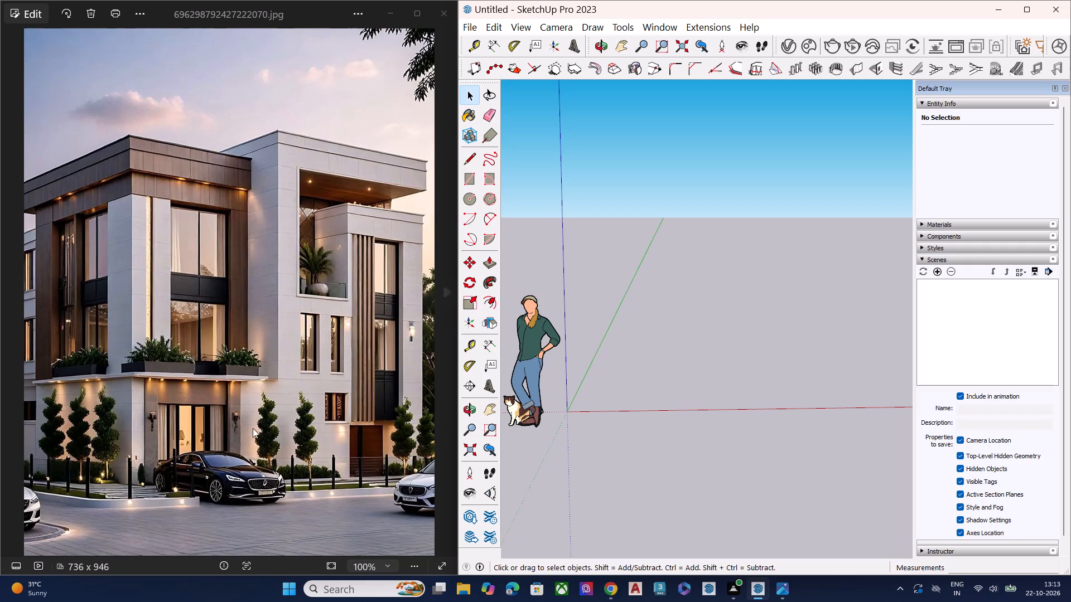
Draw a ground rectangle about 81 ft square from the origin as the building footprint.
scroll(693, 333, "down", 5)
middle_click_drag(696, 355, 739, 315)
scroll(740, 315, "up", 4)
middle_click_drag(725, 352, 653, 368)
scroll(653, 368, "up", 3)
middle_click_drag(629, 373, 667, 400)
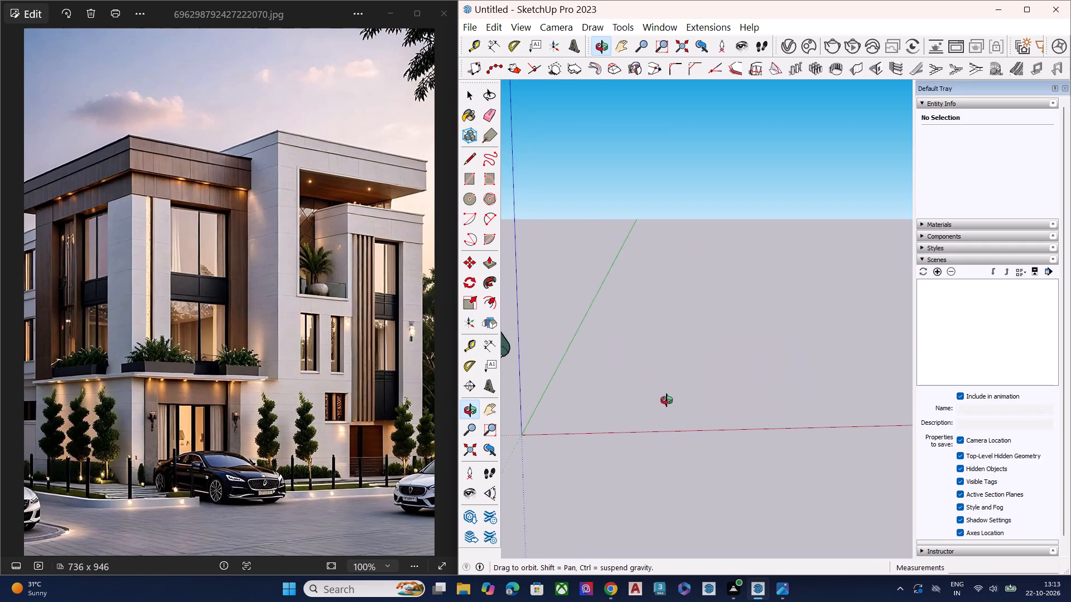
middle_click_drag(667, 400, 662, 403)
key("r")
left_click(526, 434)
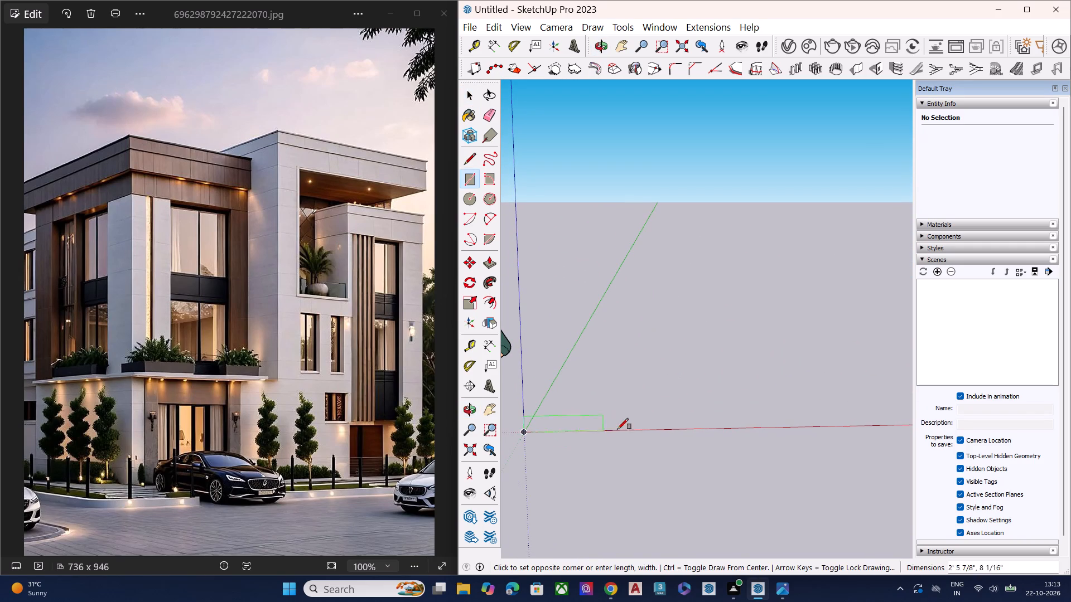
scroll(628, 463, "down", 4)
scroll(688, 416, "down", 2)
middle_click_drag(691, 412, 691, 486)
scroll(698, 357, "up", 3)
scroll(669, 385, "down", 7)
scroll(592, 370, "down", 7)
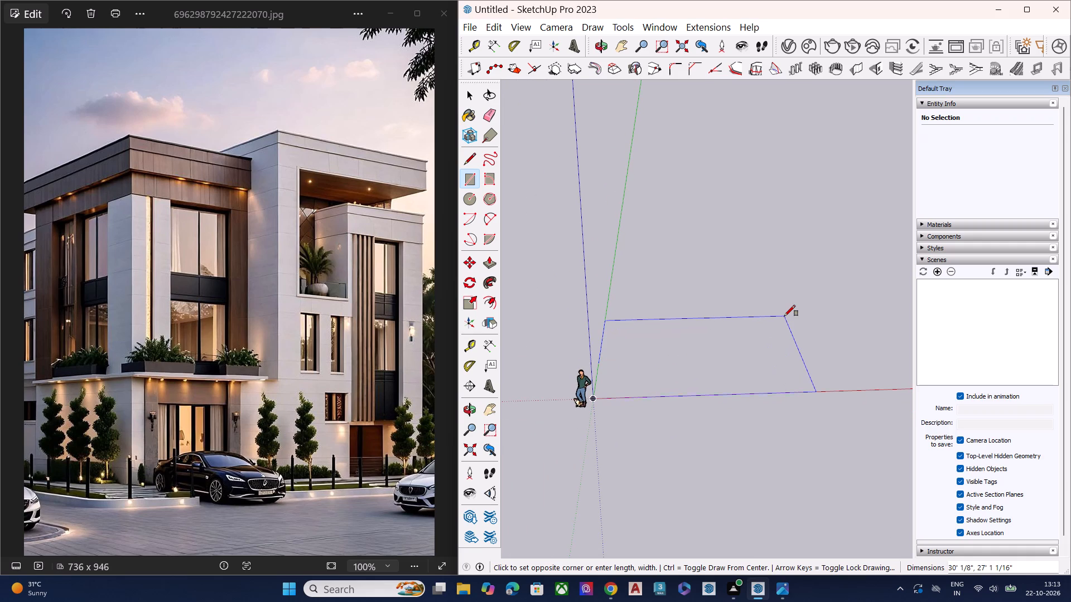
scroll(670, 328, "down", 5)
scroll(843, 312, "up", 1)
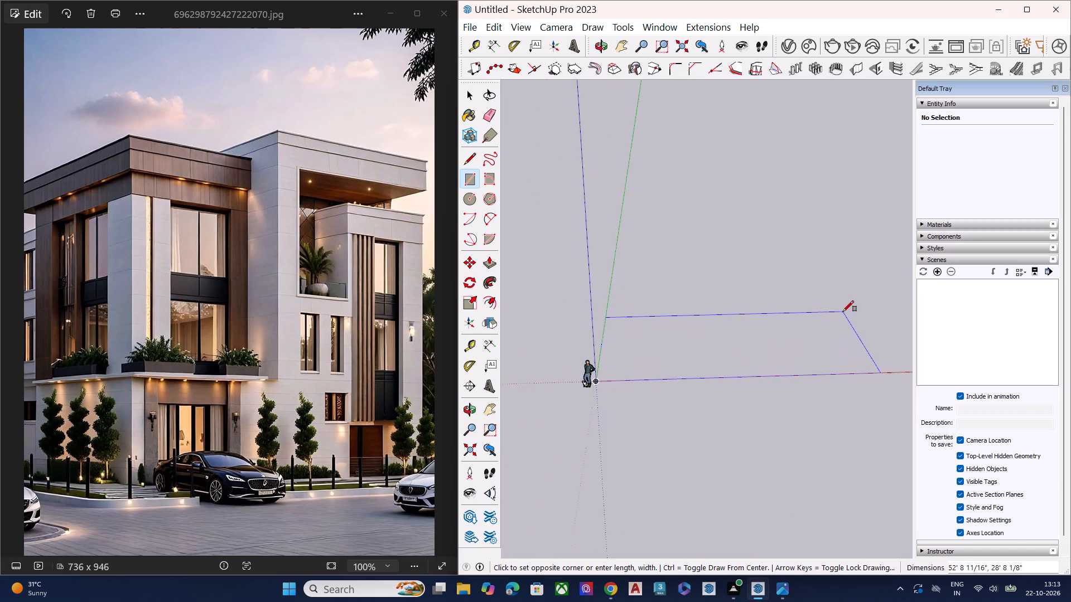
scroll(843, 312, "up", 1)
scroll(592, 336, "down", 7)
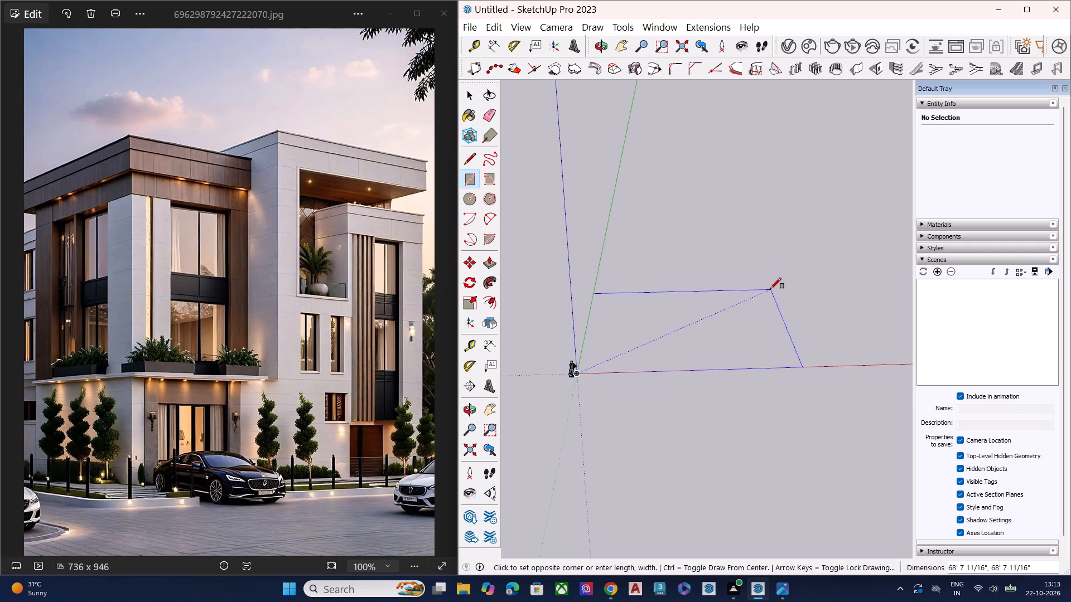
left_click(797, 277)
key("space")
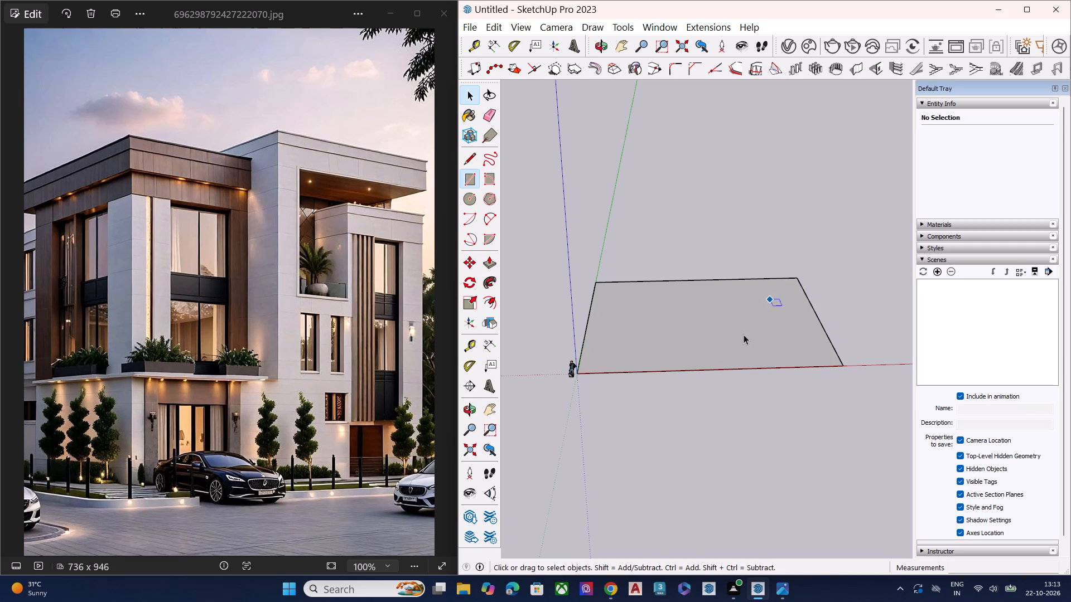
Push/Pull the footprint face upward about 95 ft to form the building block.
left_click(744, 334)
middle_click_drag(748, 344, 743, 315)
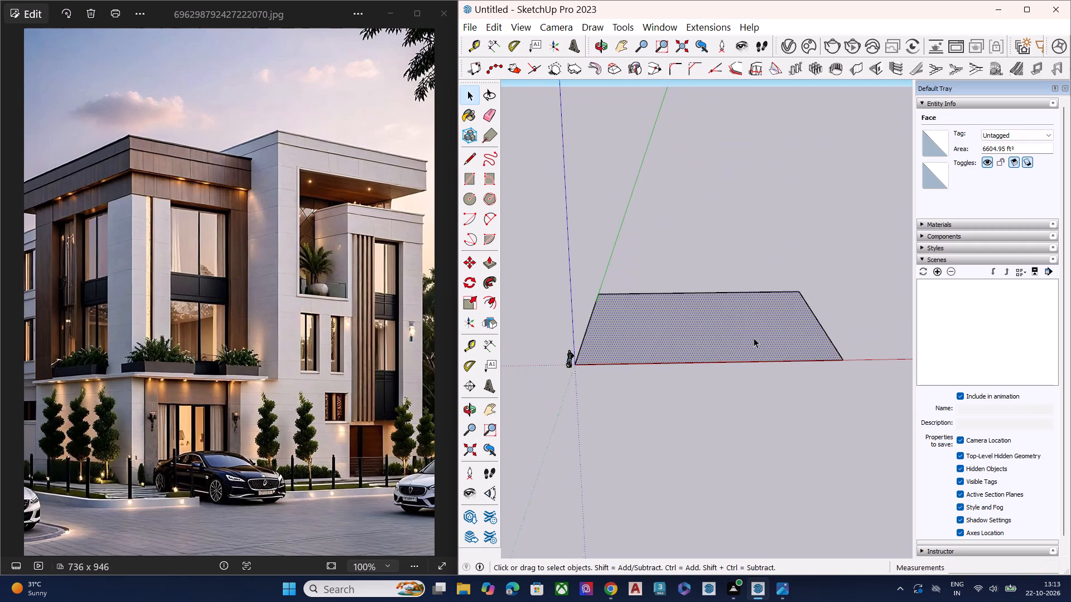
scroll(754, 338, "up", 1)
key("p")
left_click(754, 338)
scroll(725, 247, "down", 2)
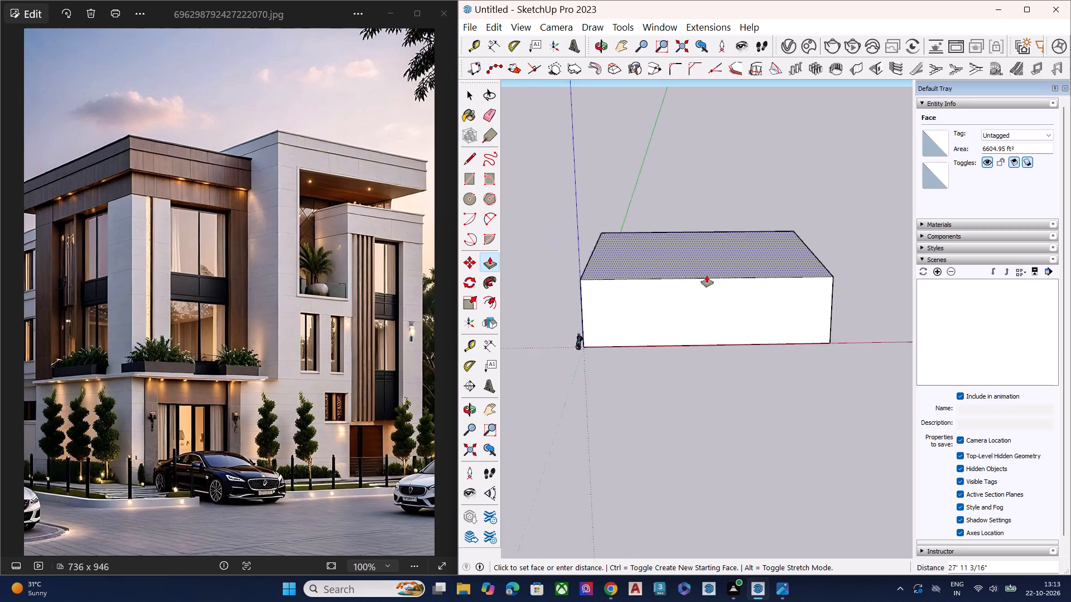
scroll(707, 275, "down", 7)
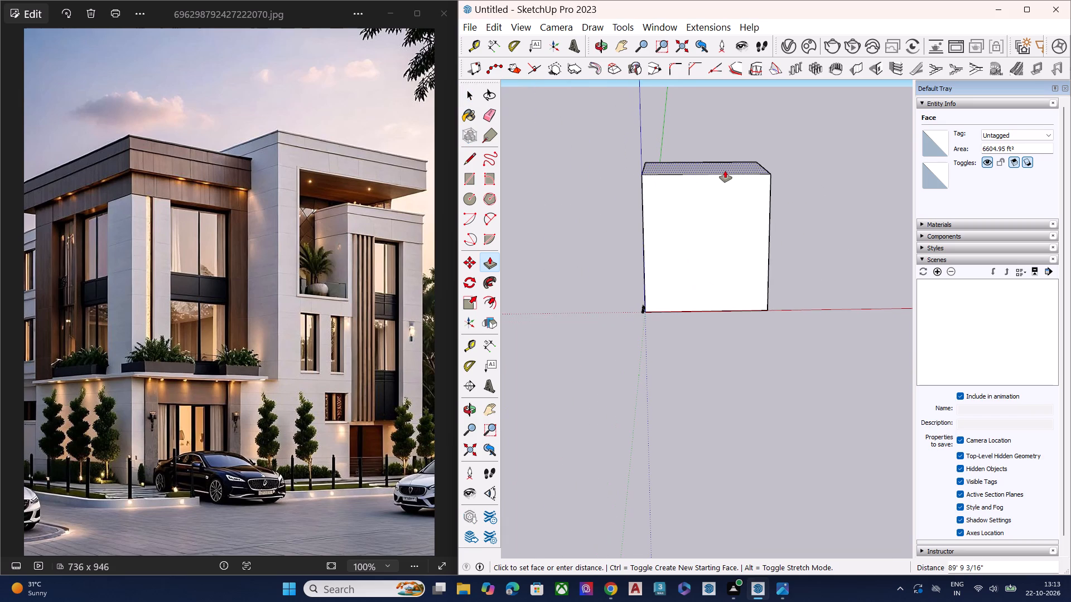
left_click(727, 162)
key("space")
Push/Pull the block's side face away from the origin along the red axis by about 33' 3" to widen it.
middle_click_drag(775, 231, 713, 171)
scroll(746, 198, "up", 6)
middle_click_drag(754, 251, 647, 307)
key("space")
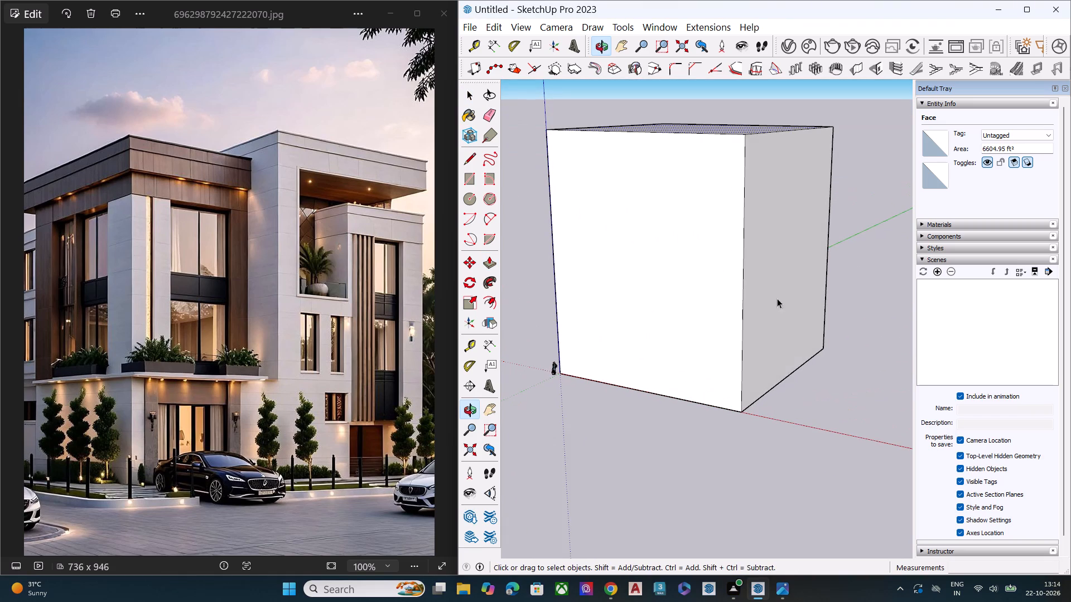
left_click(802, 283)
key("p")
left_click(802, 283)
left_click(883, 298)
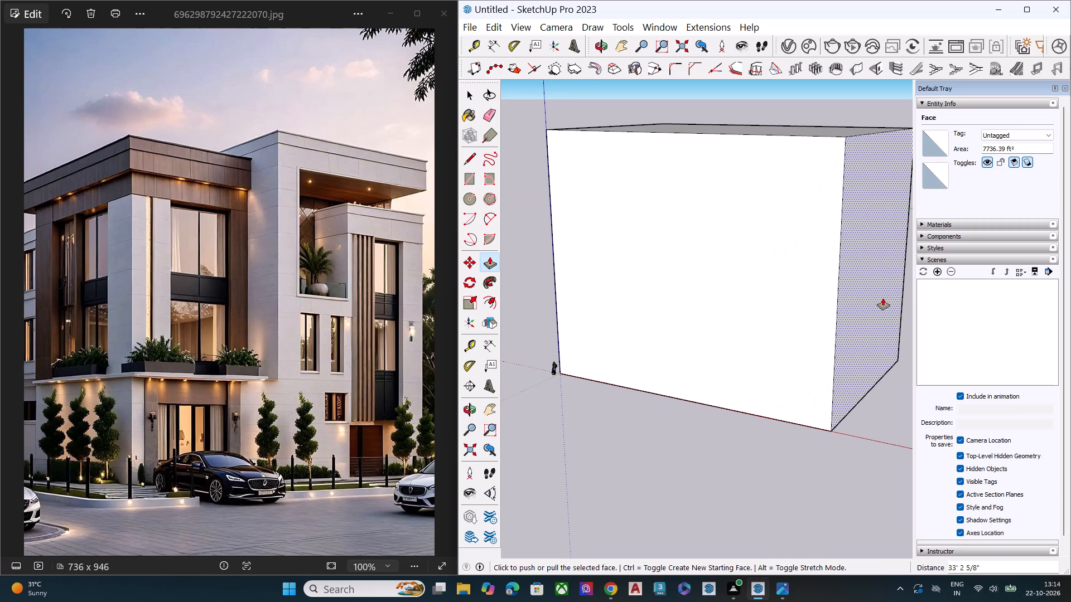
key("space")
Push/Pull the block's top face upward by about 19' 2" to make the building taller.
scroll(677, 276, "down", 1)
scroll(677, 276, "up", 2)
scroll(676, 276, "down", 3)
middle_click_drag(667, 280, 807, 232)
middle_click_drag(710, 205, 729, 319)
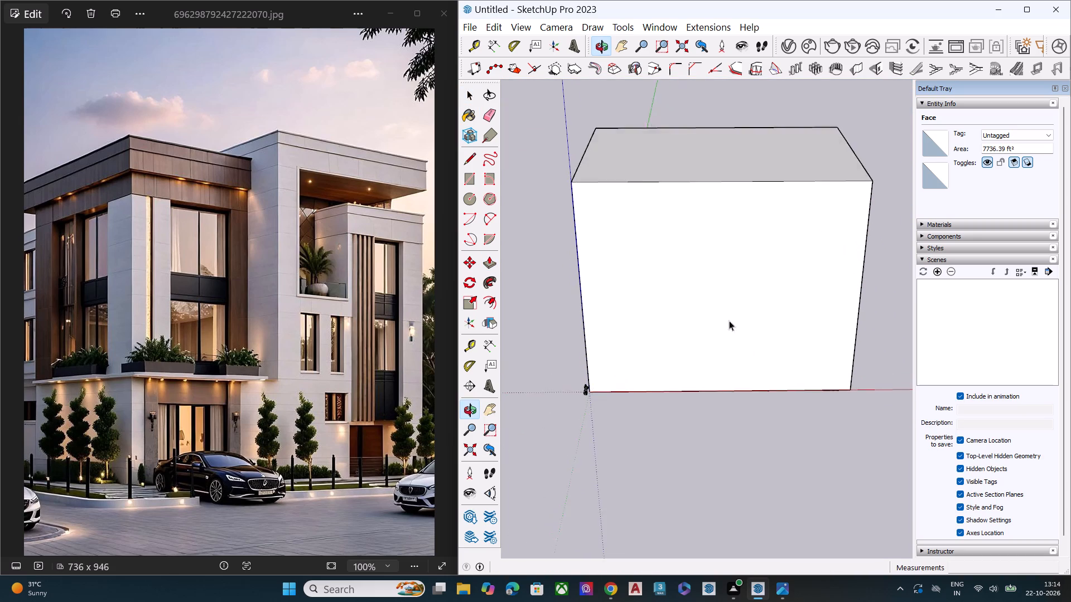
scroll(735, 288, "up", 1)
left_click(744, 157)
key("p")
left_click(744, 157)
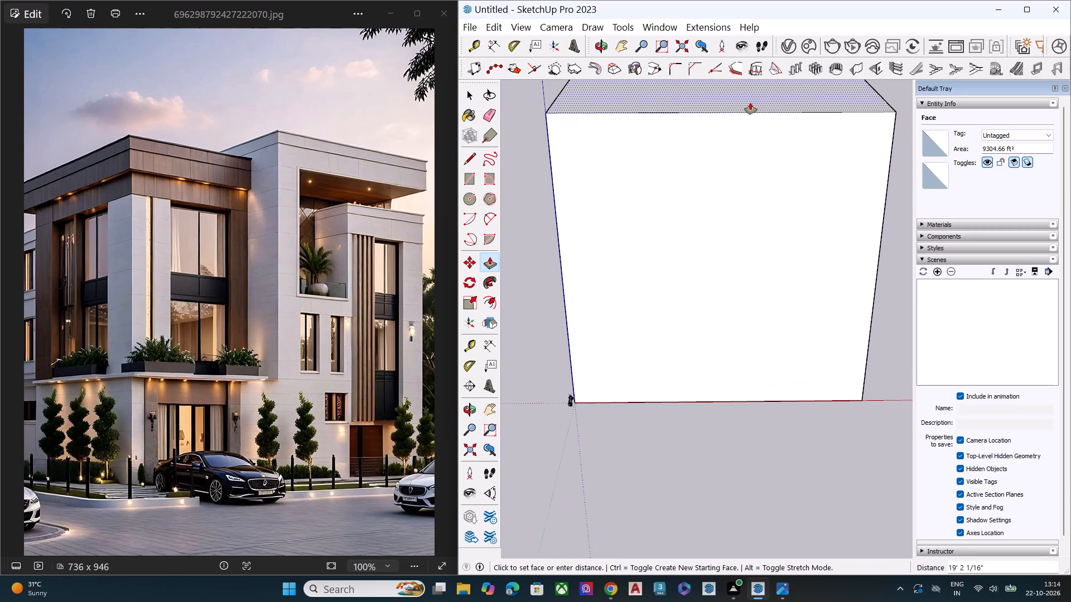
left_click(750, 103)
key("space")
Draw a vertical line about 114' 4" long between the bottom and top edge midpoints of the front face.
middle_click_drag(725, 248, 696, 297)
scroll(696, 312, "down", 1)
scroll(694, 319, "up", 1)
scroll(694, 320, "down", 5)
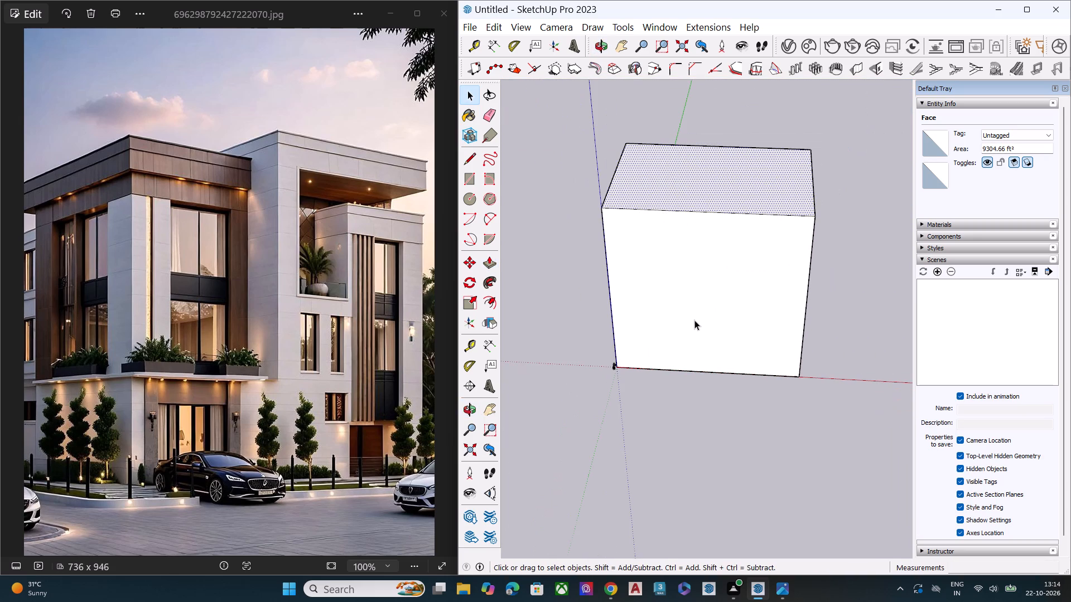
middle_click_drag(715, 308, 781, 142)
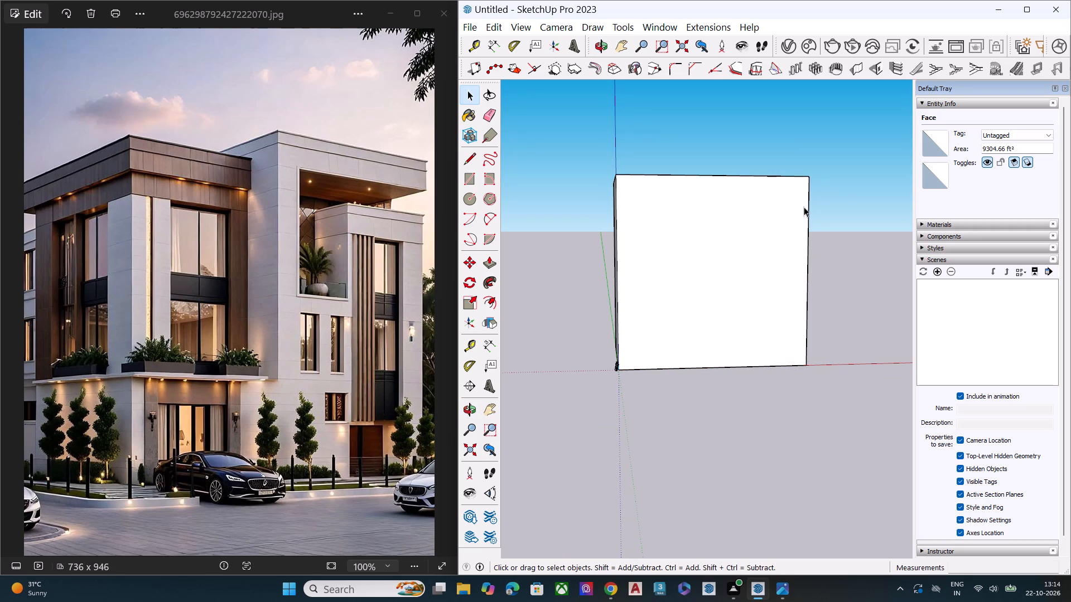
scroll(796, 208, "up", 5)
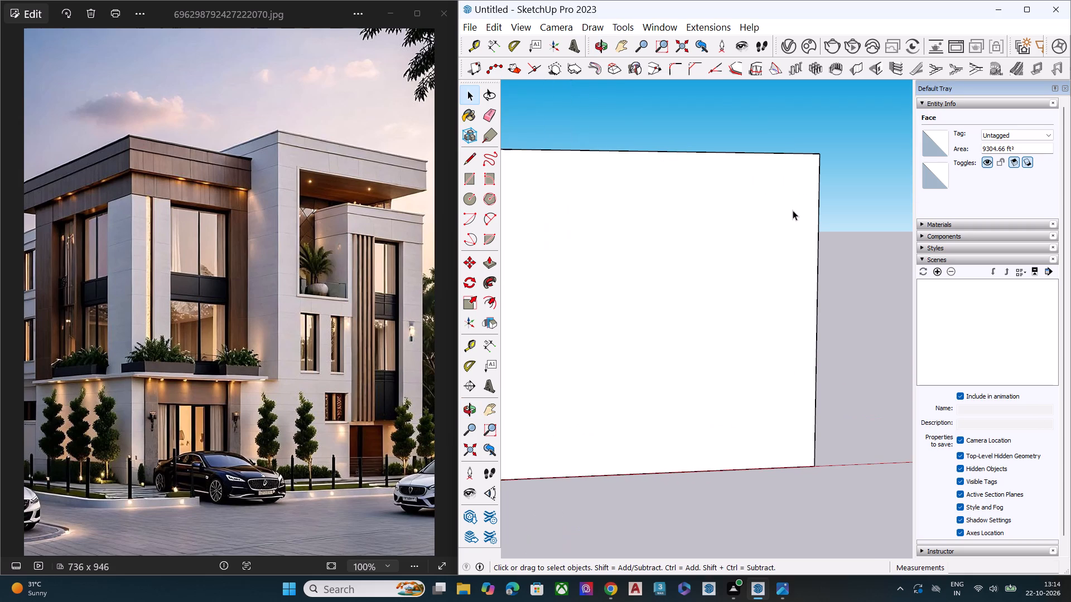
middle_click_drag(739, 231, 717, 239)
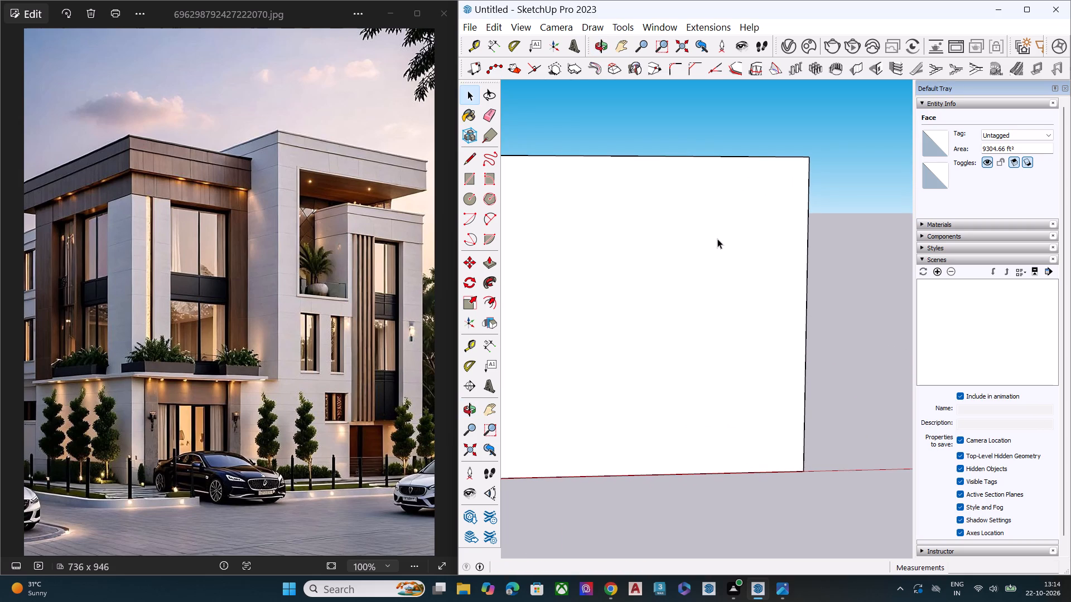
scroll(715, 242, "down", 4)
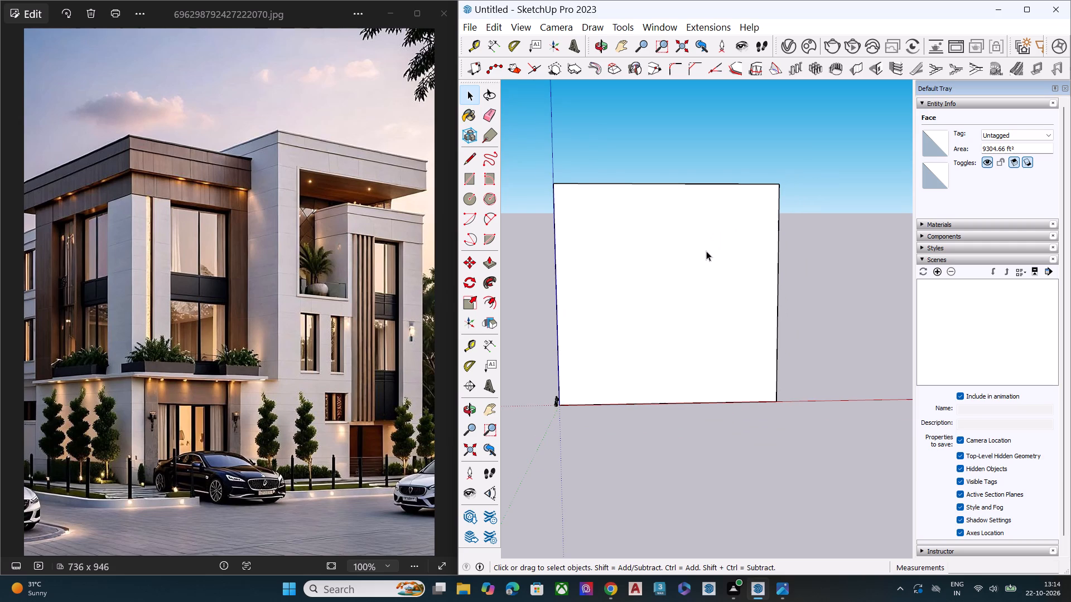
key("l")
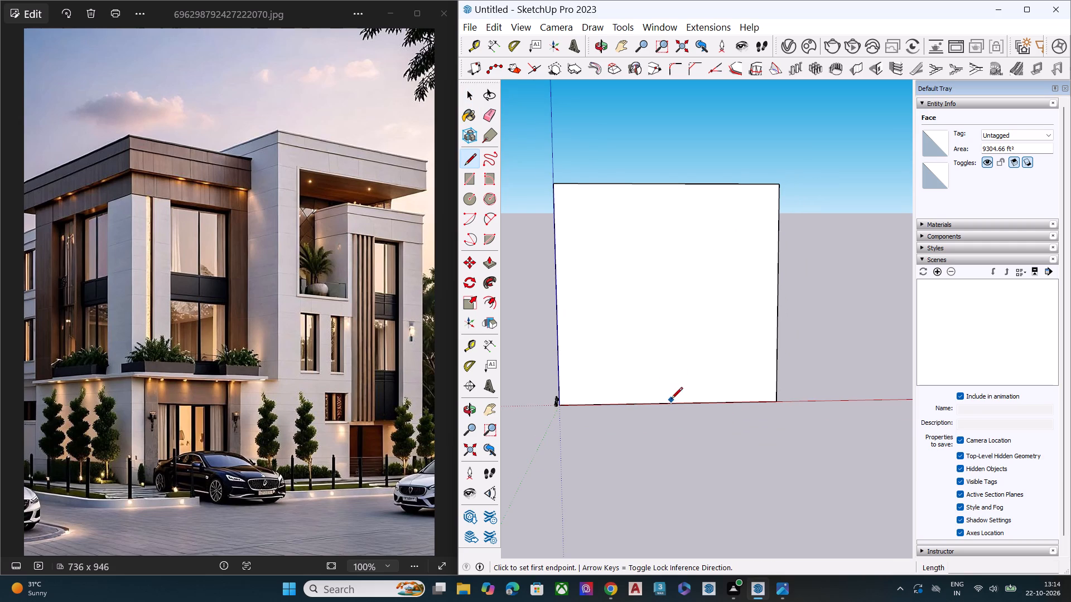
left_click(669, 402)
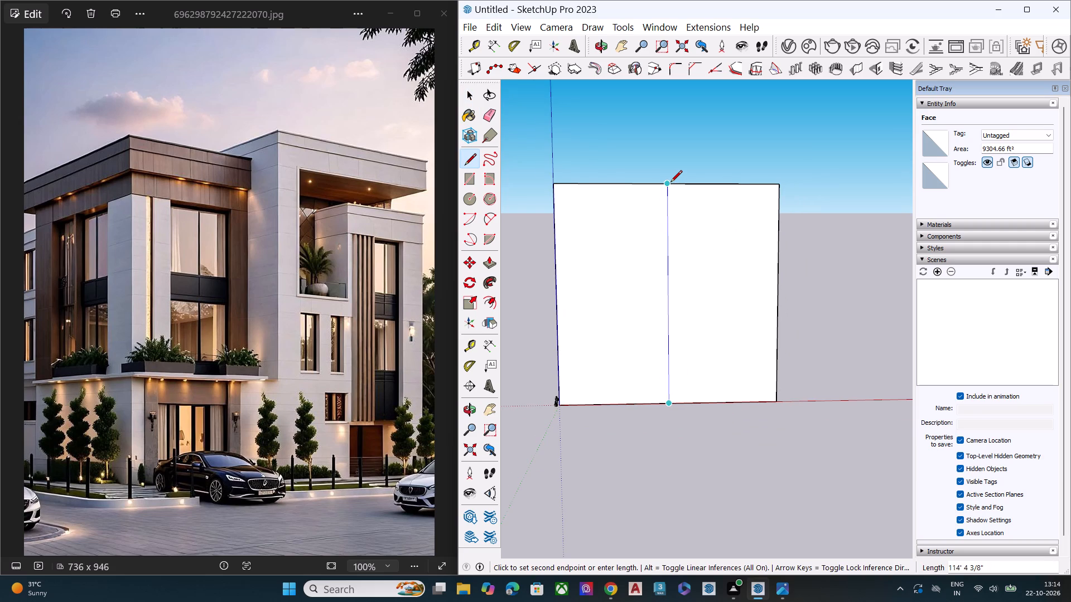
left_click(670, 183)
key("space")
Continue the front dividing line across the top face to the back edge, about 81' 3" long.
scroll(713, 279, "down", 2)
middle_click_drag(732, 254, 761, 319)
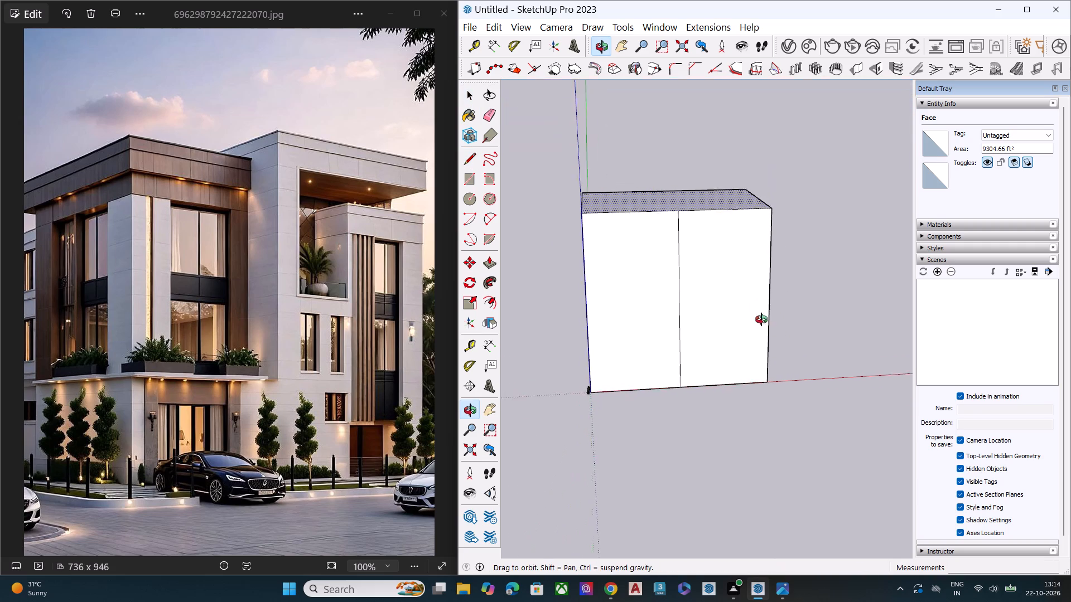
middle_click_drag(761, 319, 768, 347)
middle_click_drag(727, 265, 693, 391)
key("l")
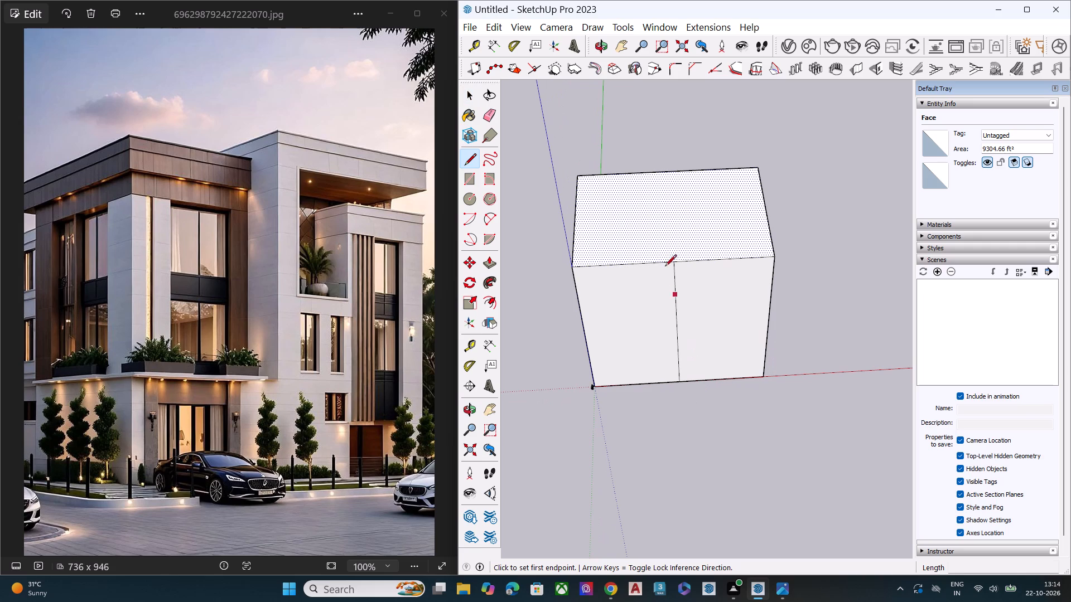
left_click(674, 262)
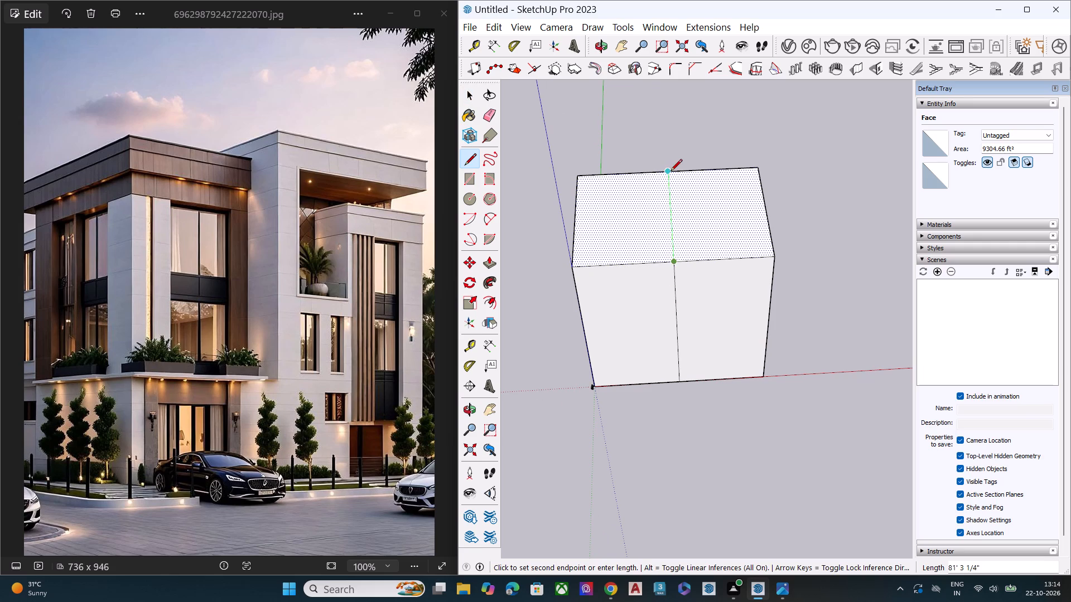
left_click(670, 172)
key("space")
Draw a horizontal line about 57' 3" long across the lower third of the front face's half nearest the origin.
scroll(673, 283, "down", 5)
middle_click_drag(674, 281, 683, 145)
scroll(707, 278, "up", 6)
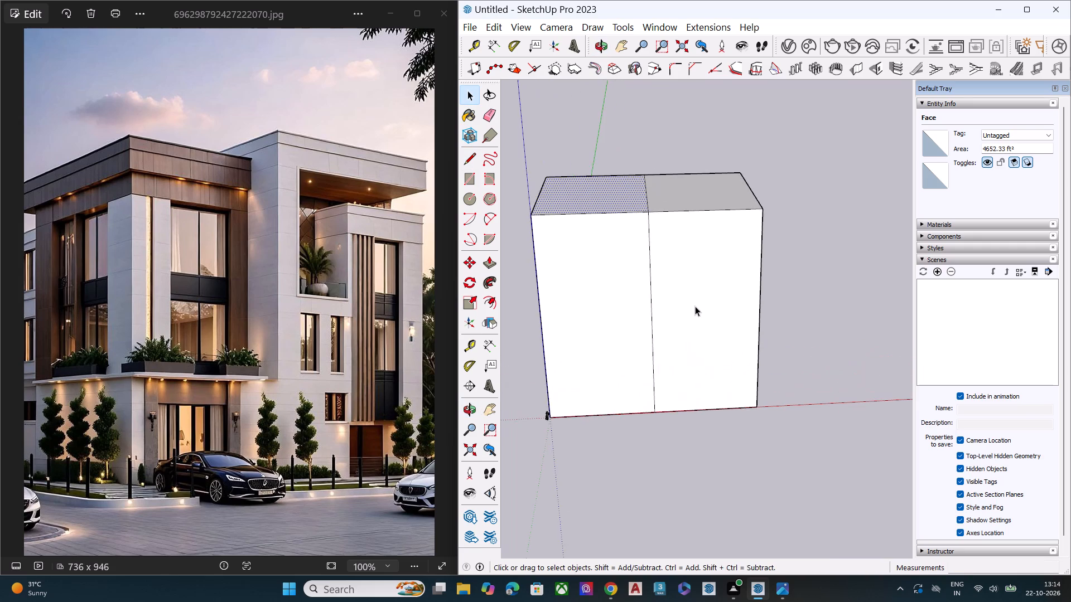
middle_click_drag(681, 287, 711, 202)
scroll(706, 202, "up", 1)
left_click(833, 278)
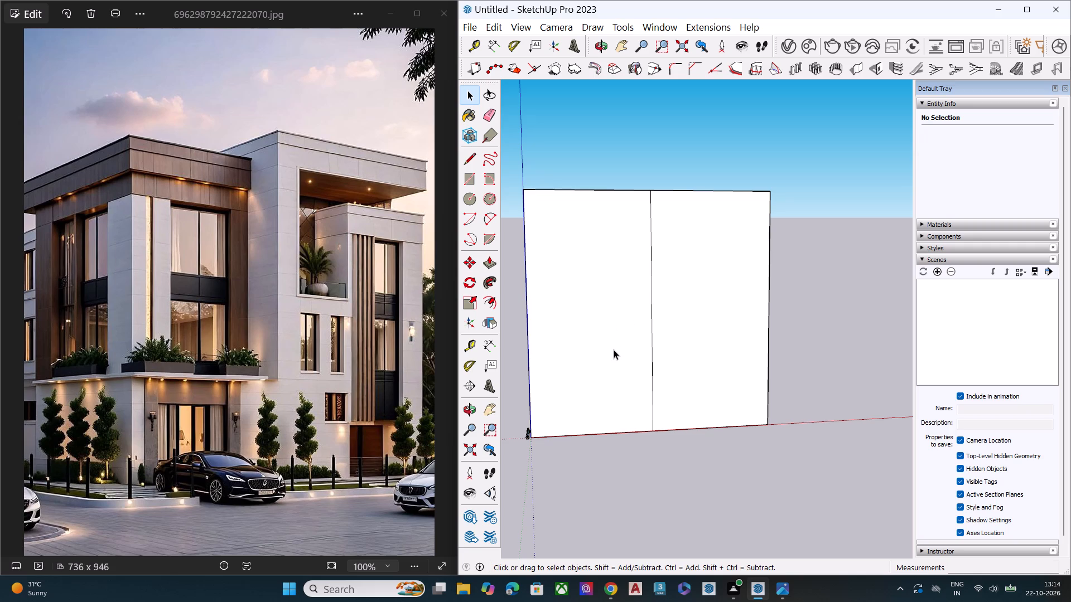
key("l")
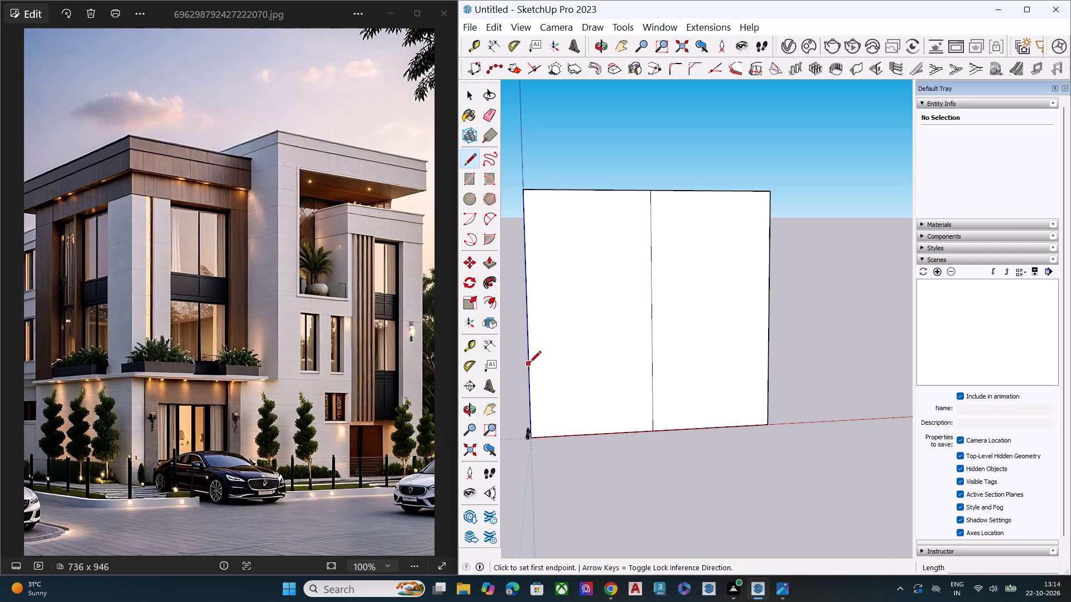
left_click(529, 358)
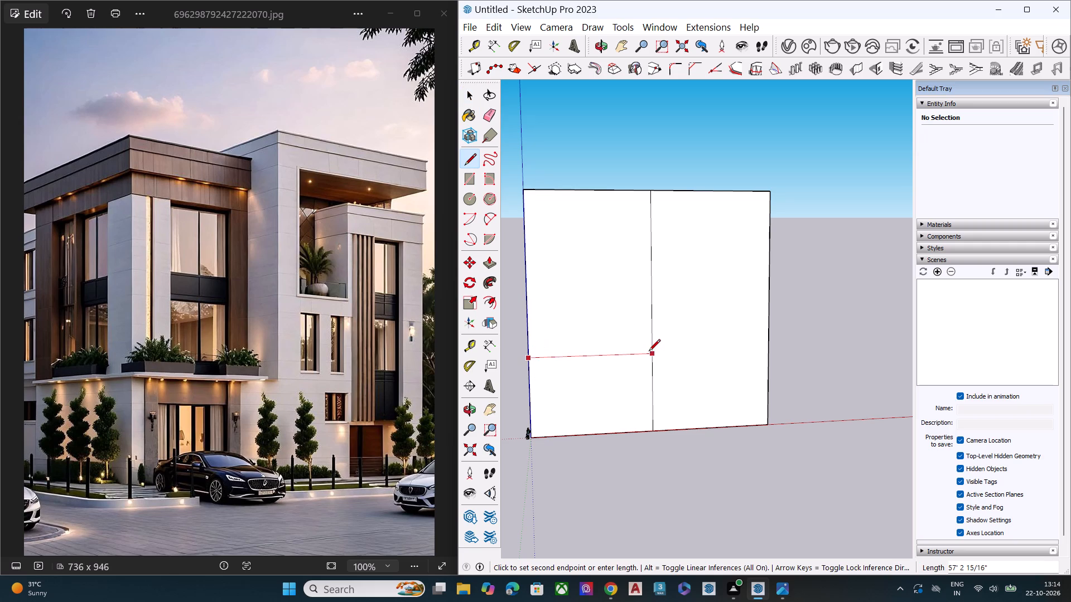
left_click(653, 355)
key("space")
Push/Pull the upper front face on the origin side inward to form a recess above the lower floor.
scroll(596, 368, "down", 4)
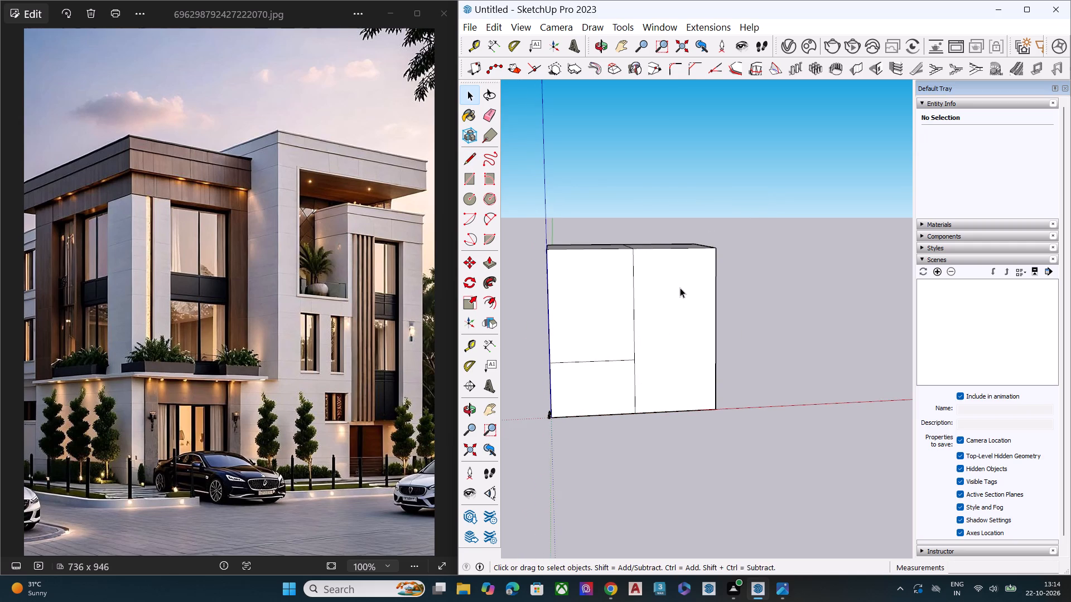
middle_click_drag(689, 277, 708, 247)
scroll(708, 247, "up", 2)
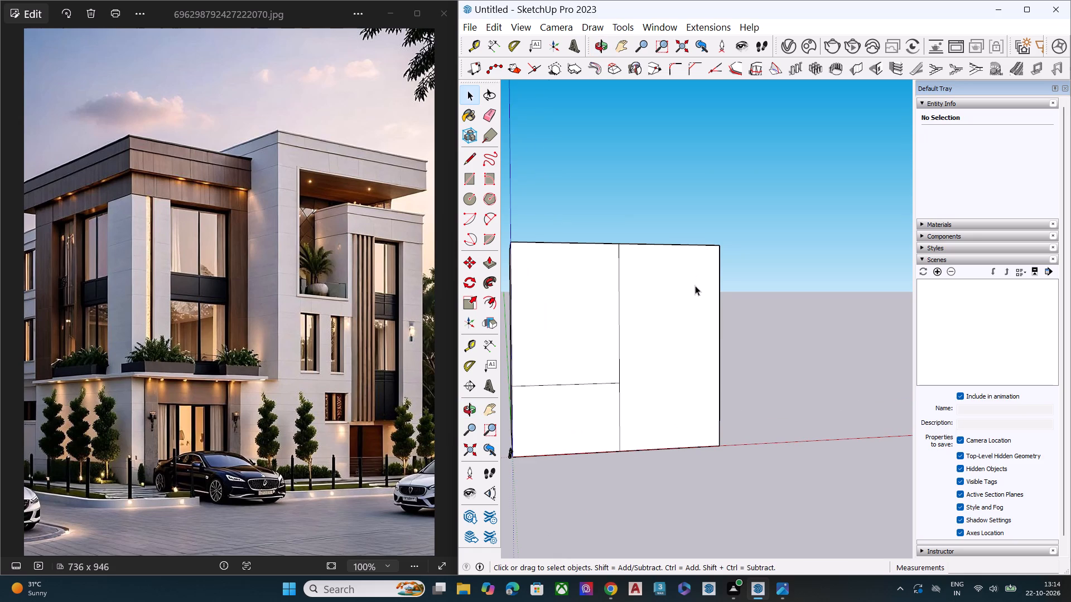
scroll(501, 241, "up", 5)
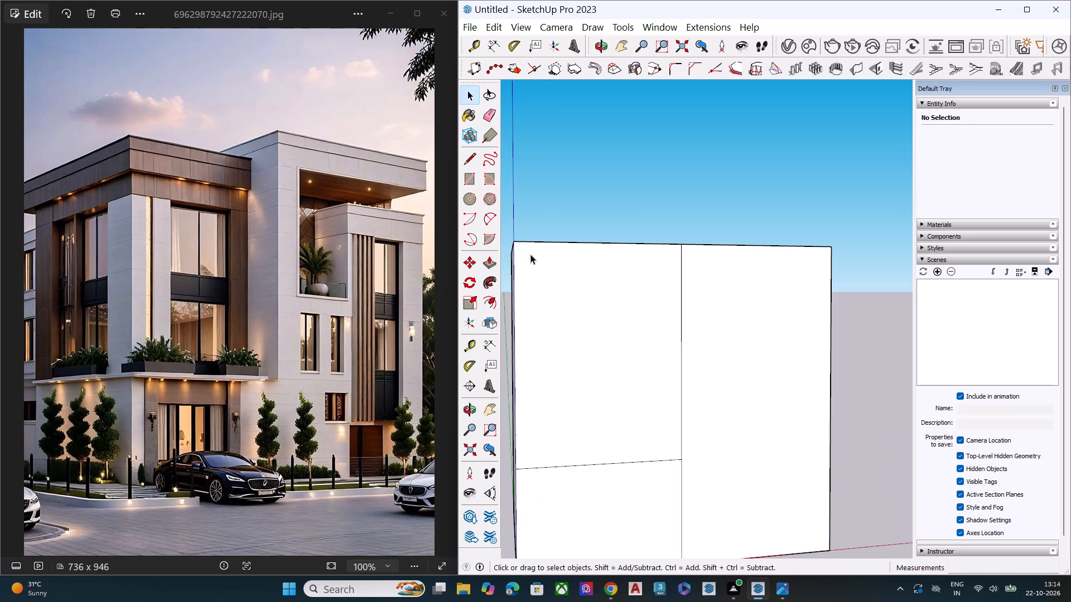
middle_click_drag(614, 271, 631, 246)
scroll(669, 262, "down", 3)
middle_click_drag(711, 292, 667, 340)
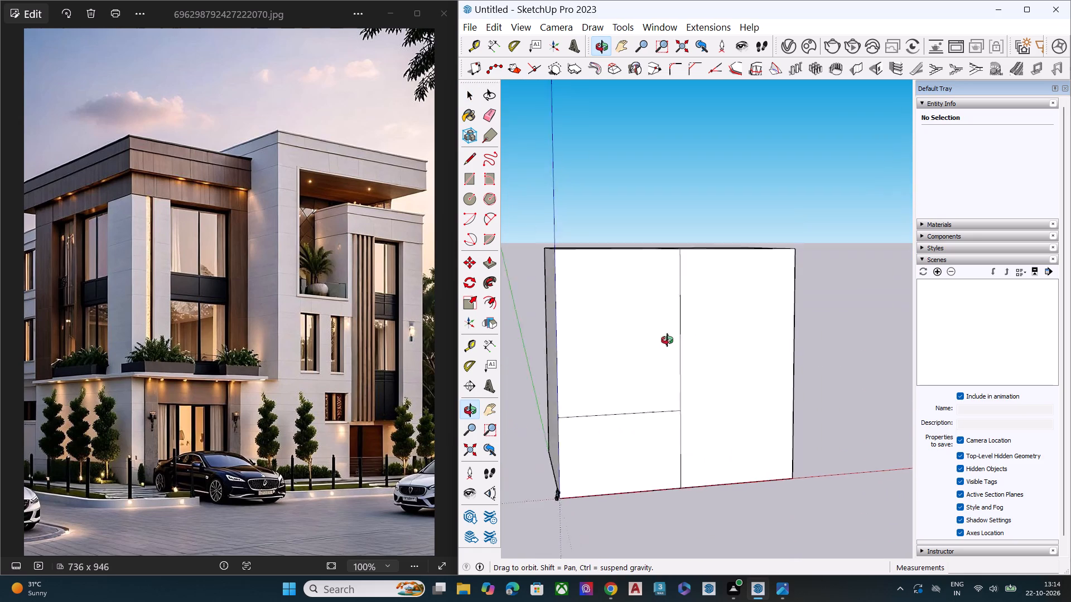
middle_click_drag(667, 340, 690, 504)
scroll(690, 504, "up", 1)
left_click(619, 347)
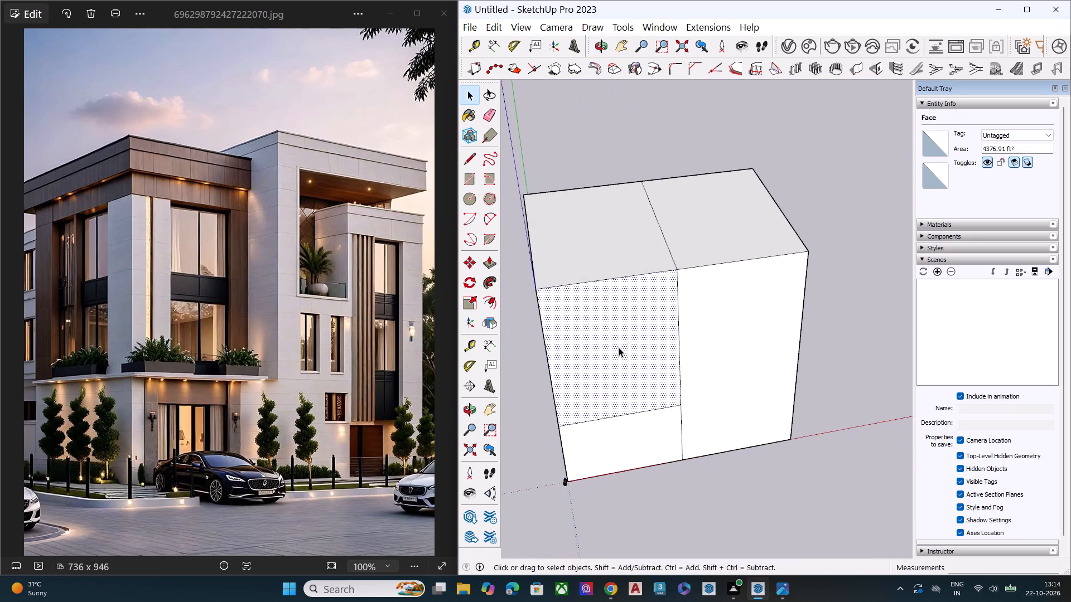
key("p")
left_click(619, 347)
left_click(617, 326)
key("space")
Push/Pull the recessed upper front face on the origin side about 4' 8" further inward.
middle_click_drag(650, 329, 655, 317)
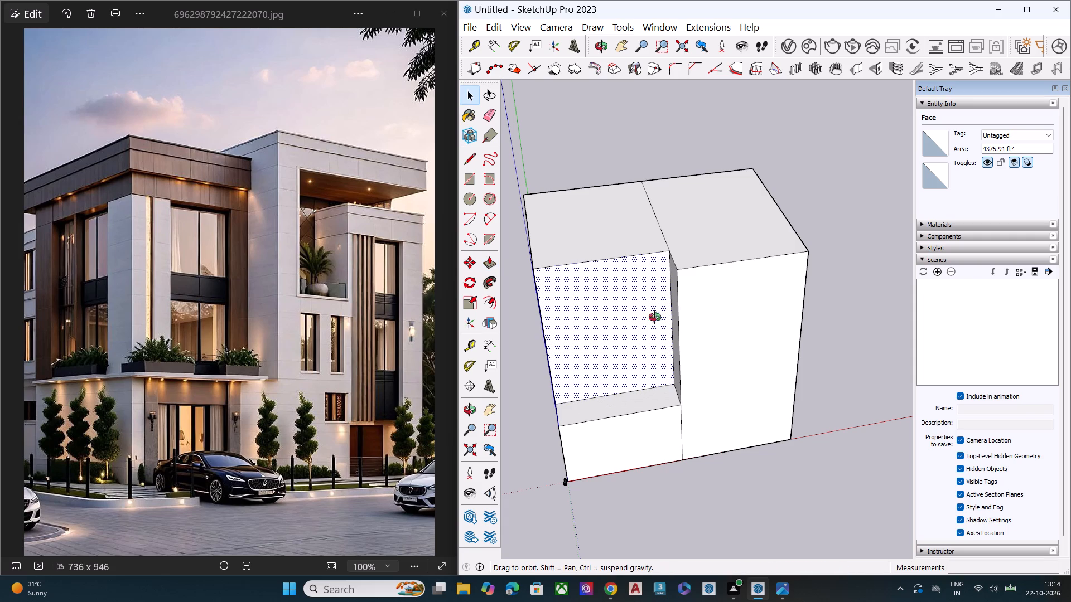
middle_click_drag(655, 317, 785, 200)
key("p")
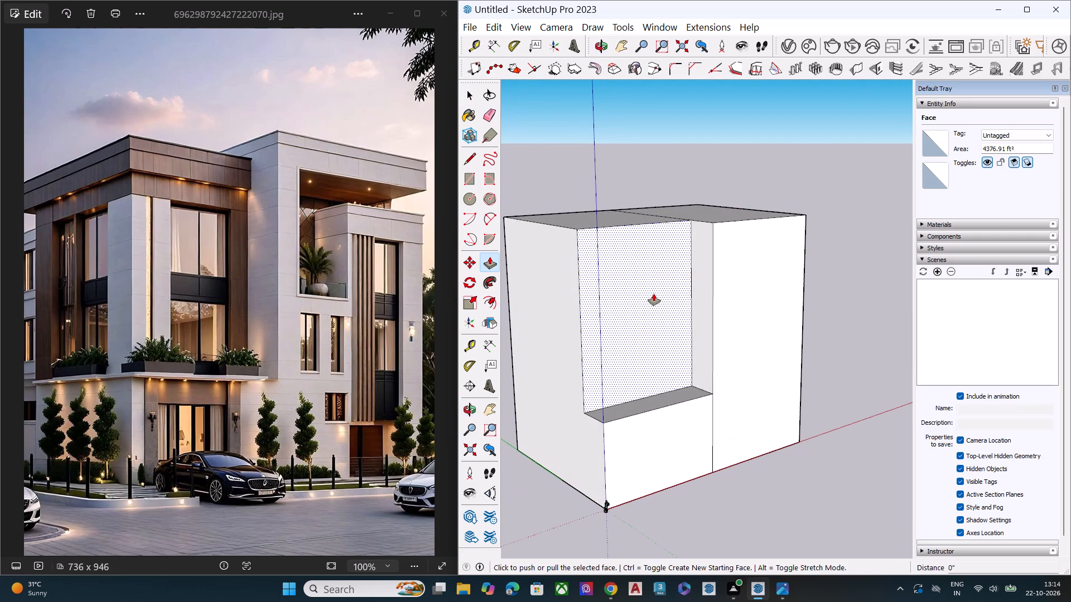
left_click(654, 294)
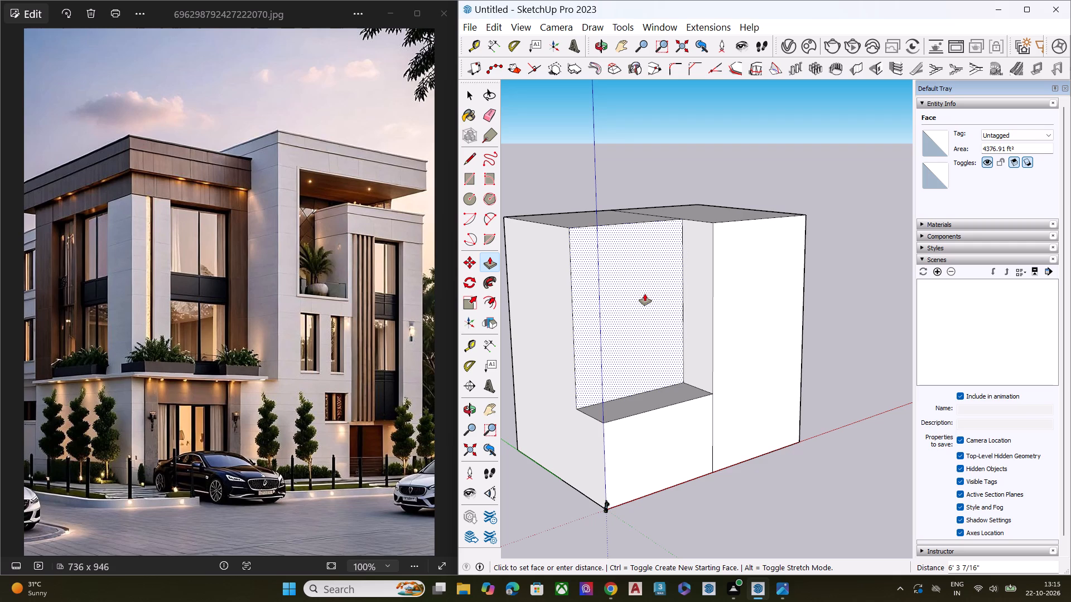
left_click(647, 296)
key("space")
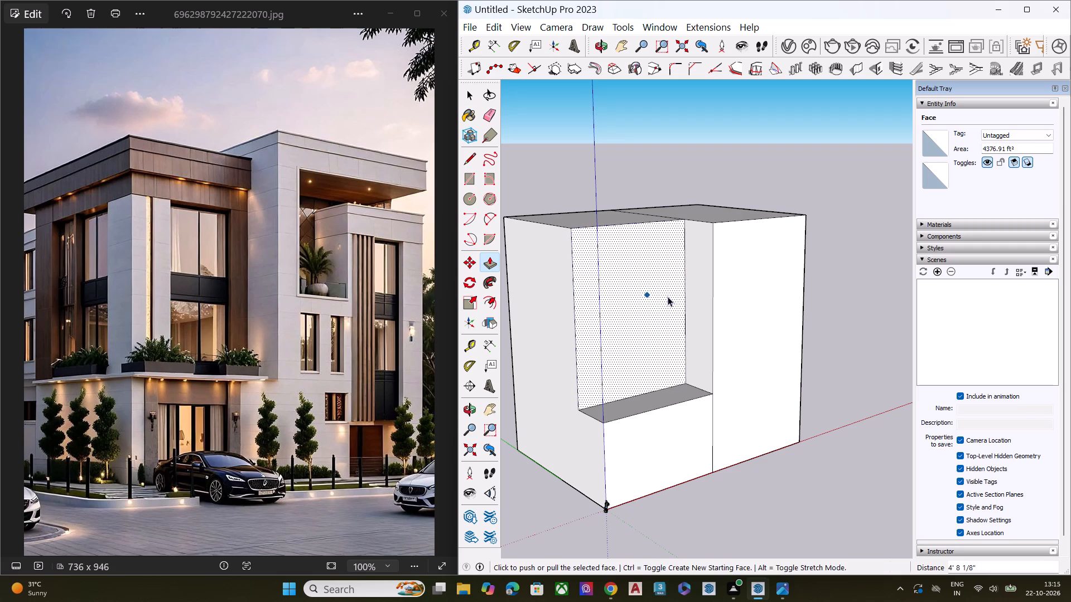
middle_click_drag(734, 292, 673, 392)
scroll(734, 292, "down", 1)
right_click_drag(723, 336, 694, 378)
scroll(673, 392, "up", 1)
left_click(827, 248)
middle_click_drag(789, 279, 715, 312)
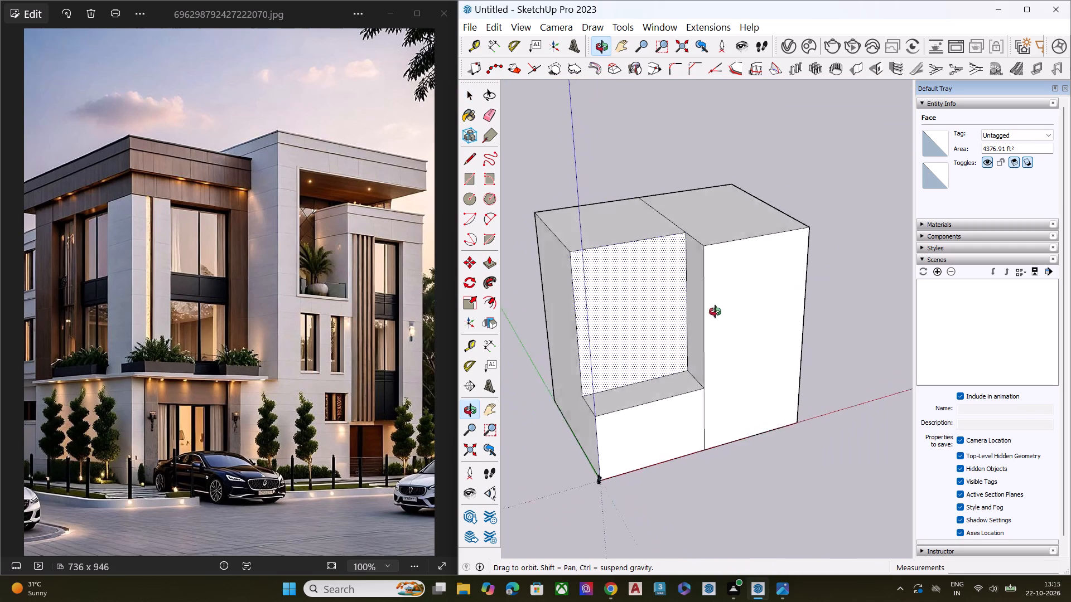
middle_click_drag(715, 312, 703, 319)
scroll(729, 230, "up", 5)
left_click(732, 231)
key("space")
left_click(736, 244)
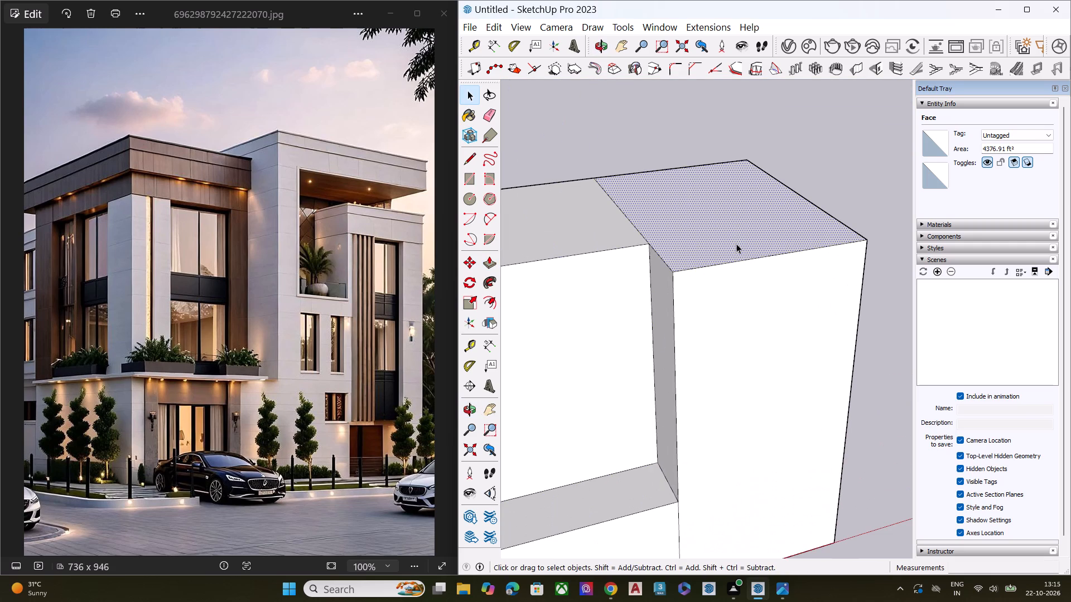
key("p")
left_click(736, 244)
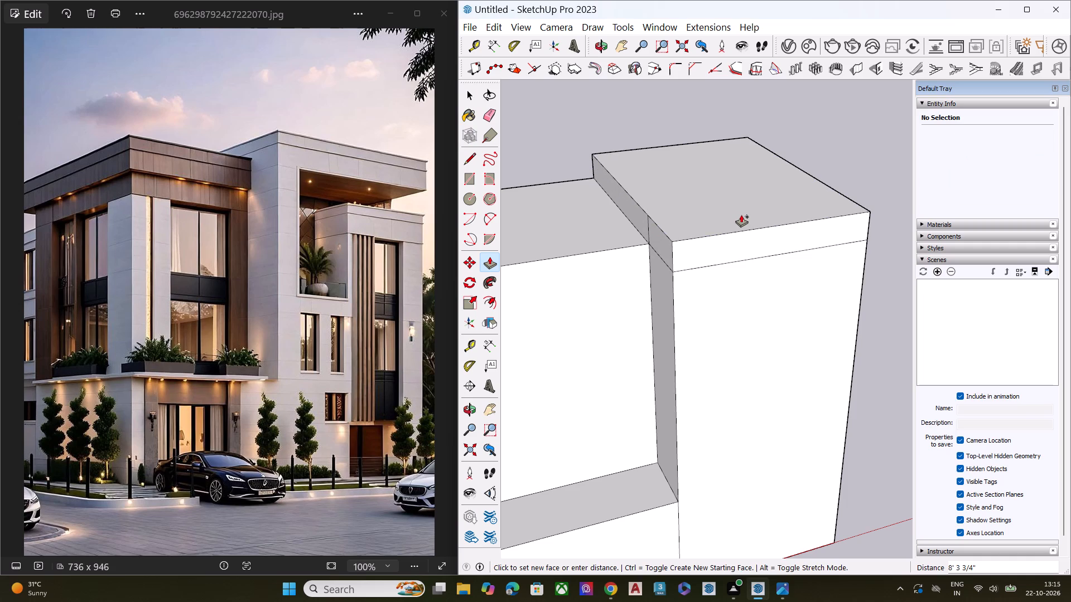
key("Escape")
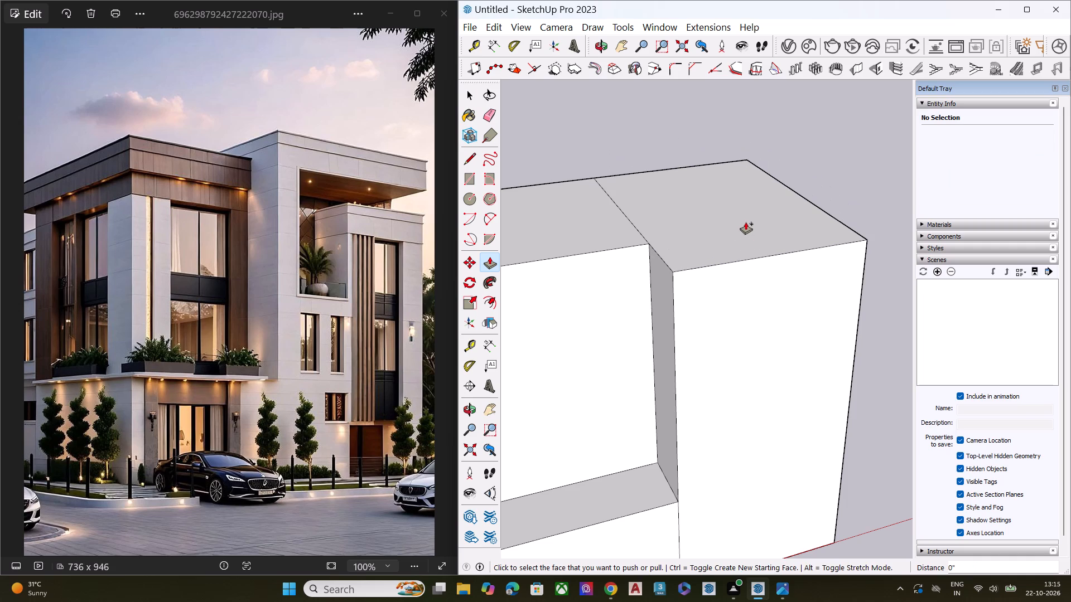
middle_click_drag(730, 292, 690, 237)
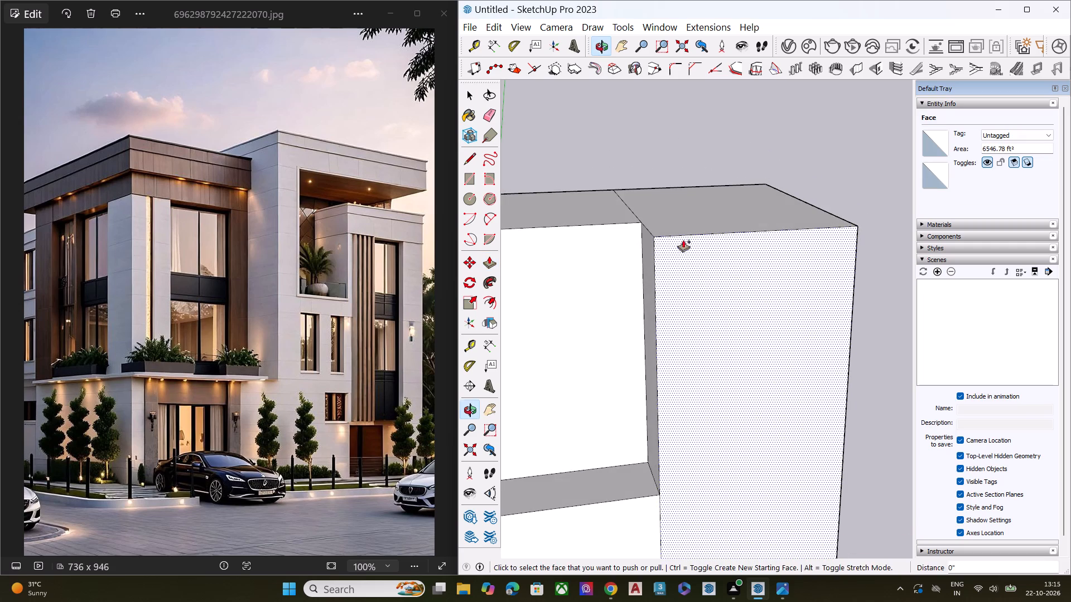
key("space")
Push/Pull the end side face farthest from the origin outward to widen the unrecessed half of the block.
scroll(657, 244, "down", 2)
scroll(660, 242, "up", 1)
scroll(660, 242, "down", 5)
middle_click_drag(653, 396, 596, 375)
scroll(643, 392, "up", 1)
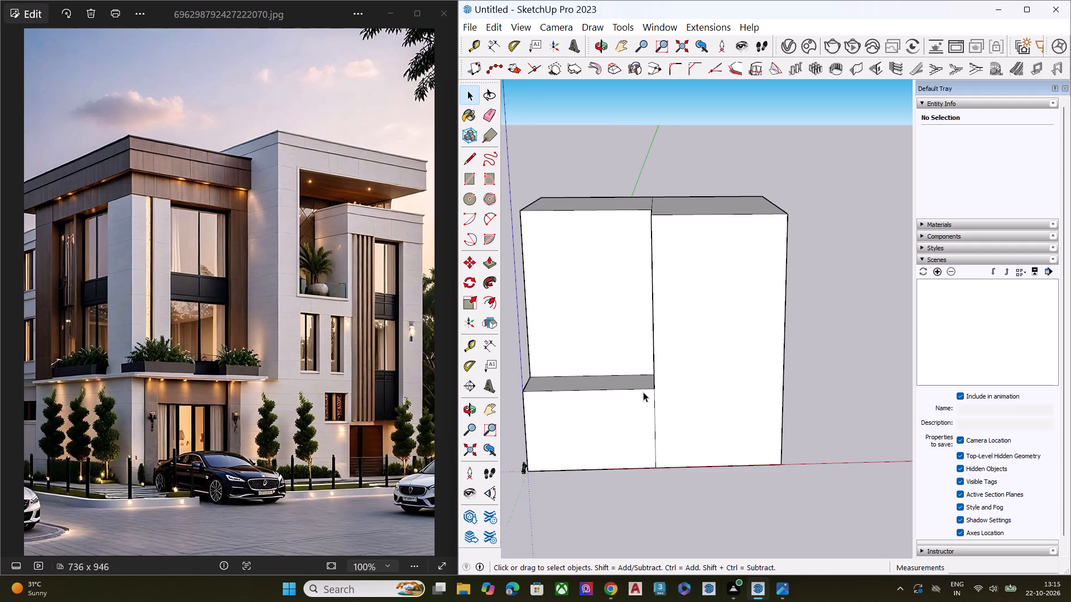
scroll(643, 392, "up", 2)
scroll(707, 452, "up", 1)
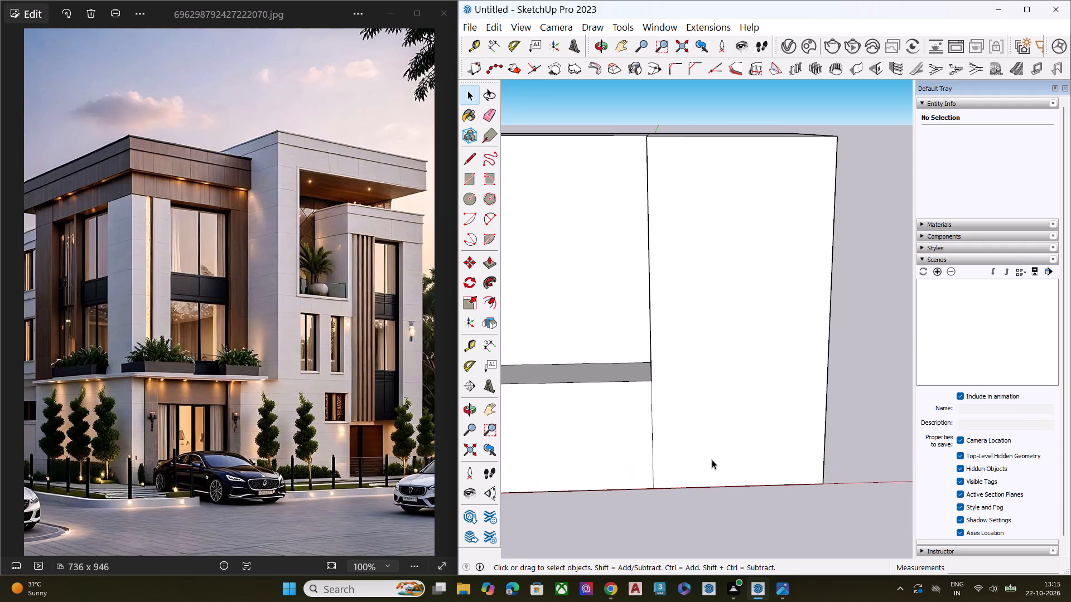
middle_click_drag(779, 361, 602, 385)
scroll(638, 371, "up", 1)
key("space")
left_click(791, 354)
key("p")
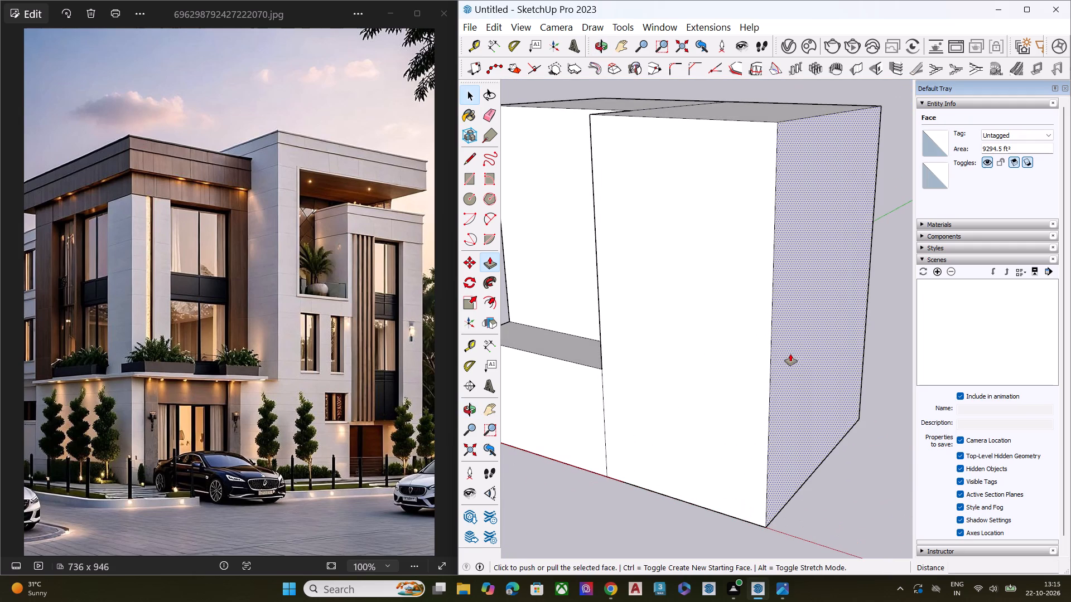
left_click(790, 354)
left_click(857, 358)
key("space")
Draw a vertical line from bottom to top edge of the full-height front face, nearly two-thirds of the way toward its outer edge.
middle_click_drag(677, 348, 814, 302)
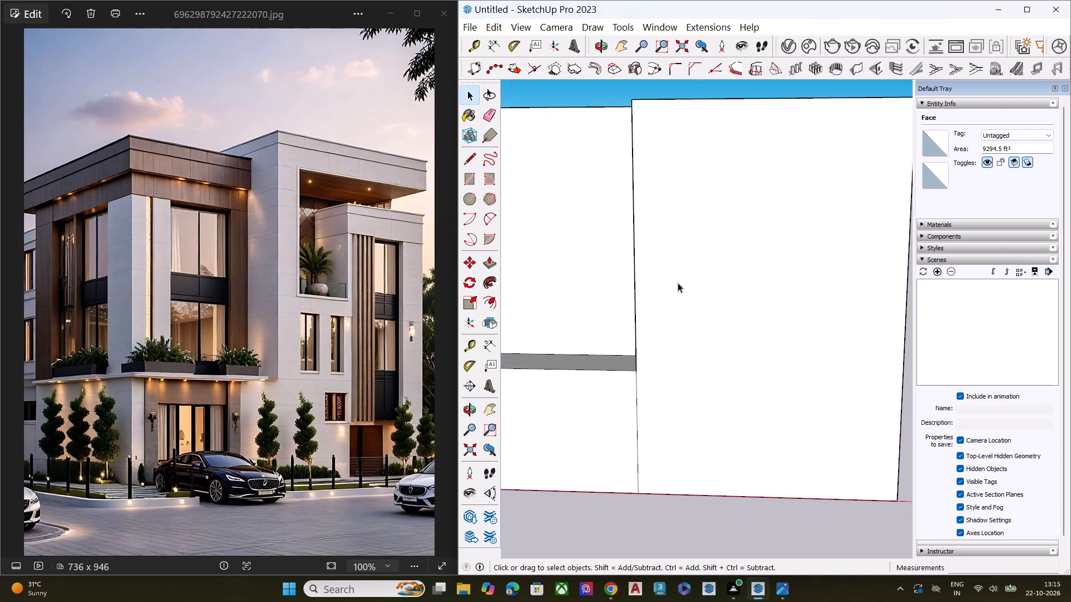
scroll(678, 283, "down", 7)
middle_click_drag(730, 310, 755, 295)
scroll(768, 332, "up", 1)
key("l")
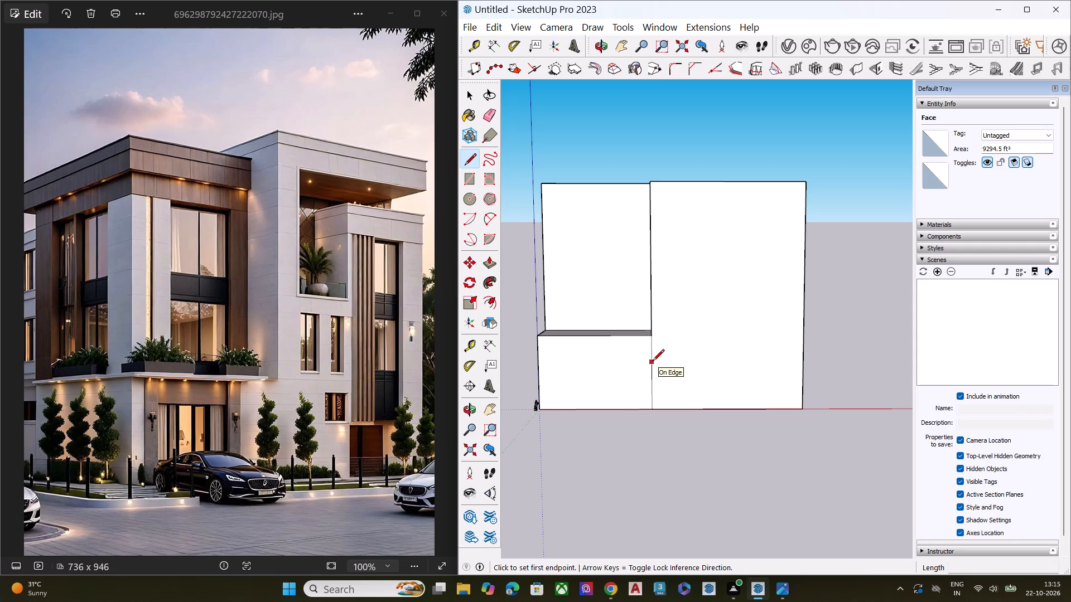
key("space")
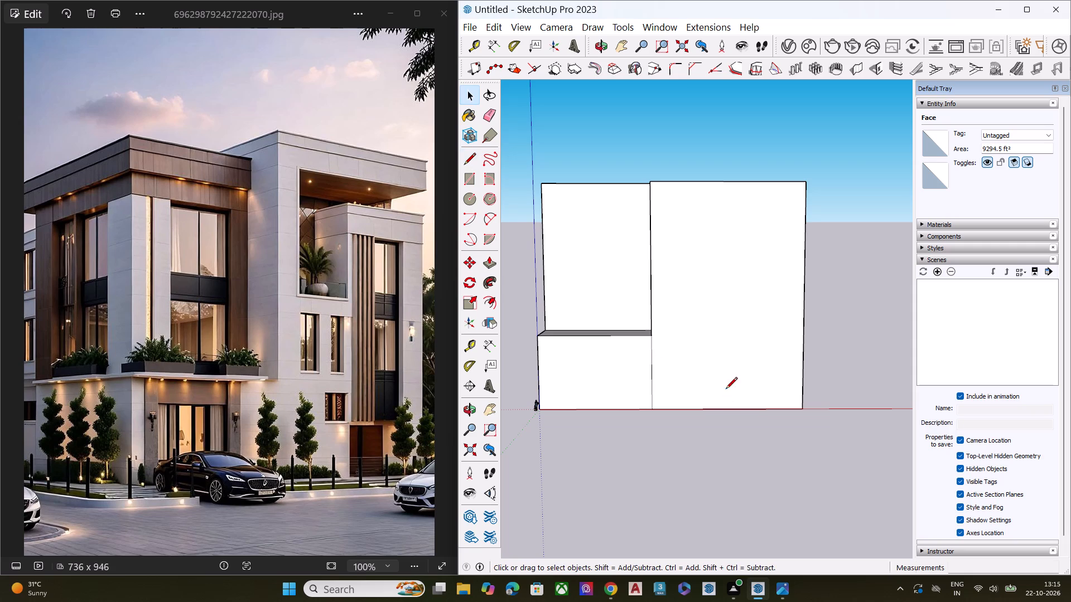
key("l")
left_click(747, 408)
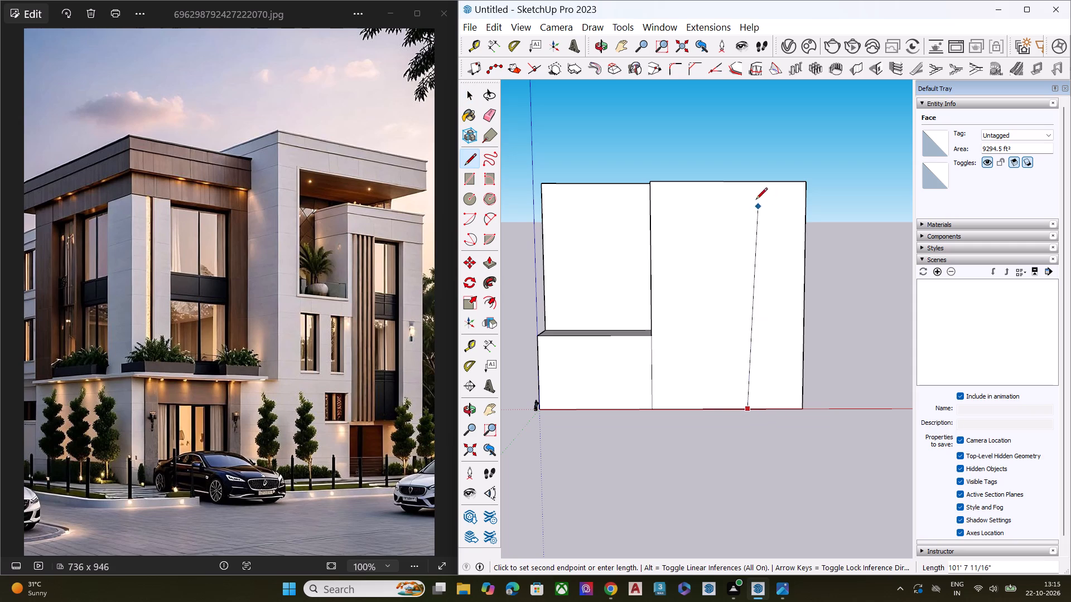
left_click(744, 182)
key("space")
Push/Pull the end side face farthest from the origin outward about 9' 4", widening the outer front strip.
middle_click_drag(766, 212, 654, 215)
scroll(654, 216, "up", 1)
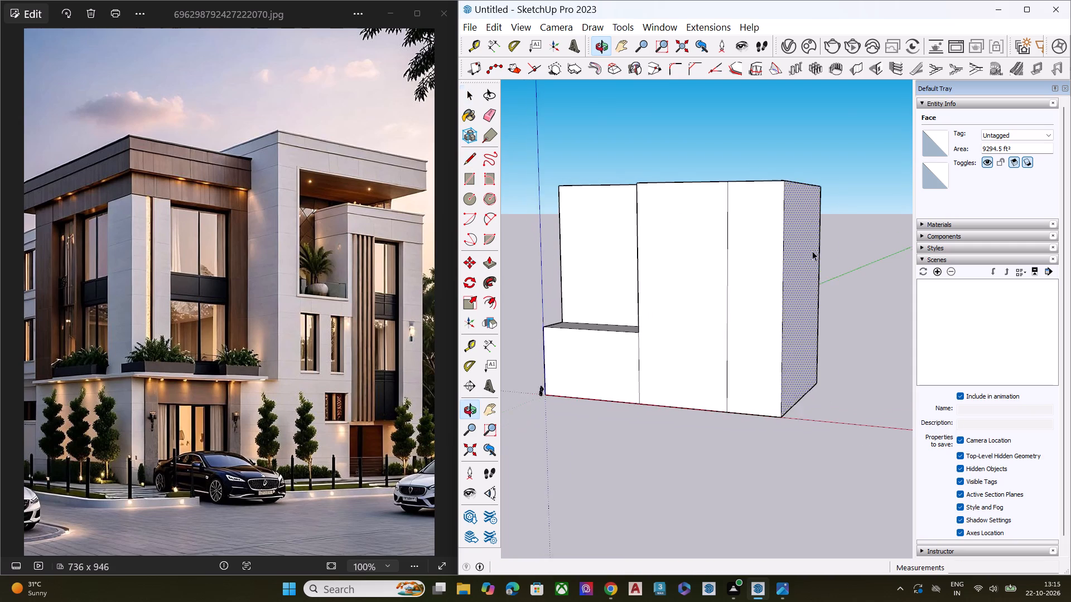
key("p")
left_click(817, 262)
left_click(837, 265)
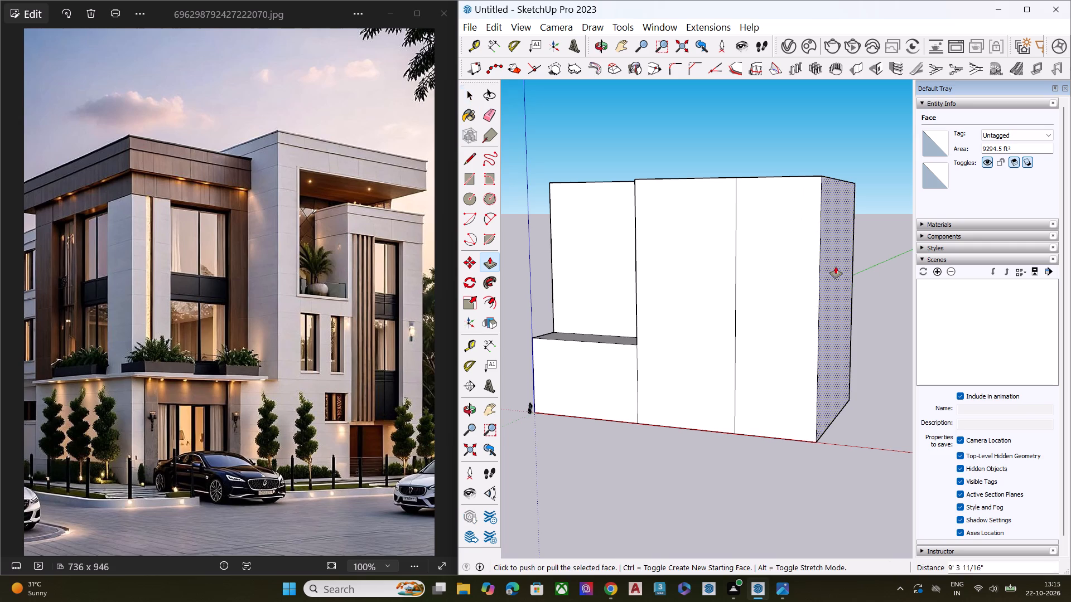
key("space")
middle_click_drag(769, 297, 926, 296)
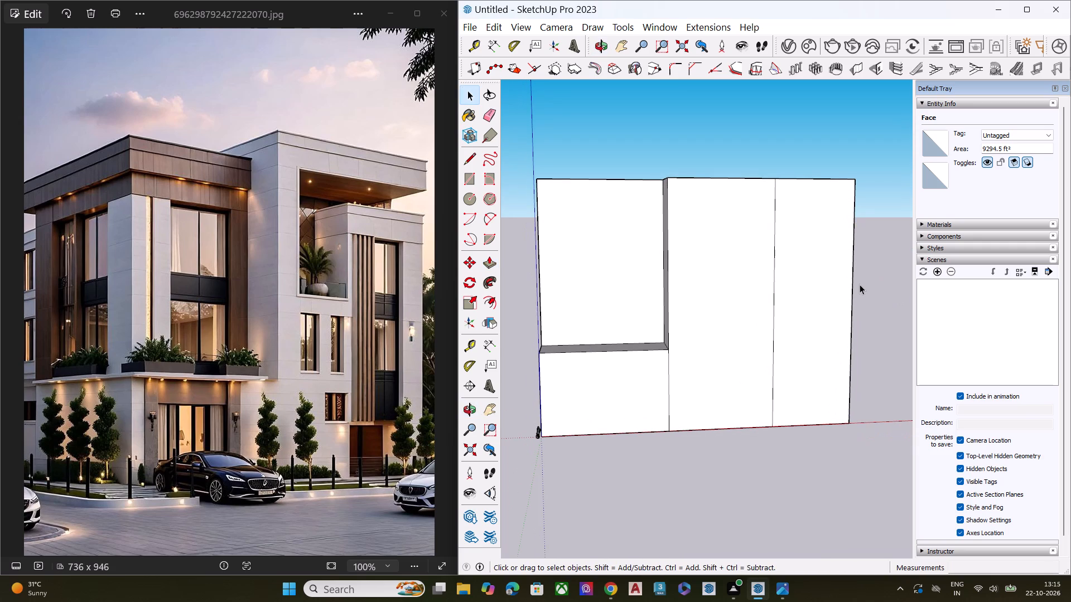
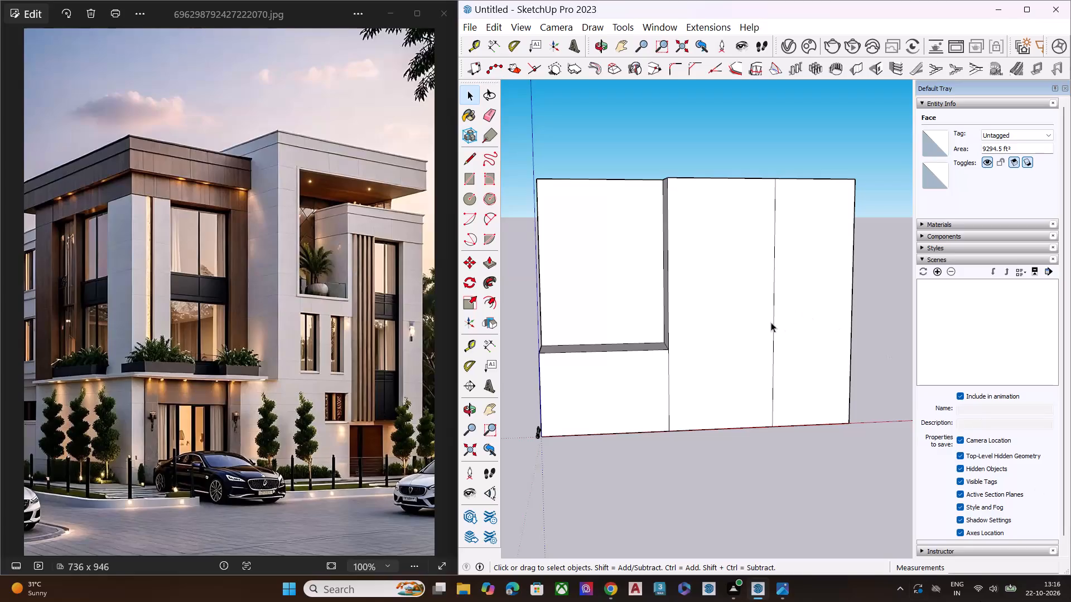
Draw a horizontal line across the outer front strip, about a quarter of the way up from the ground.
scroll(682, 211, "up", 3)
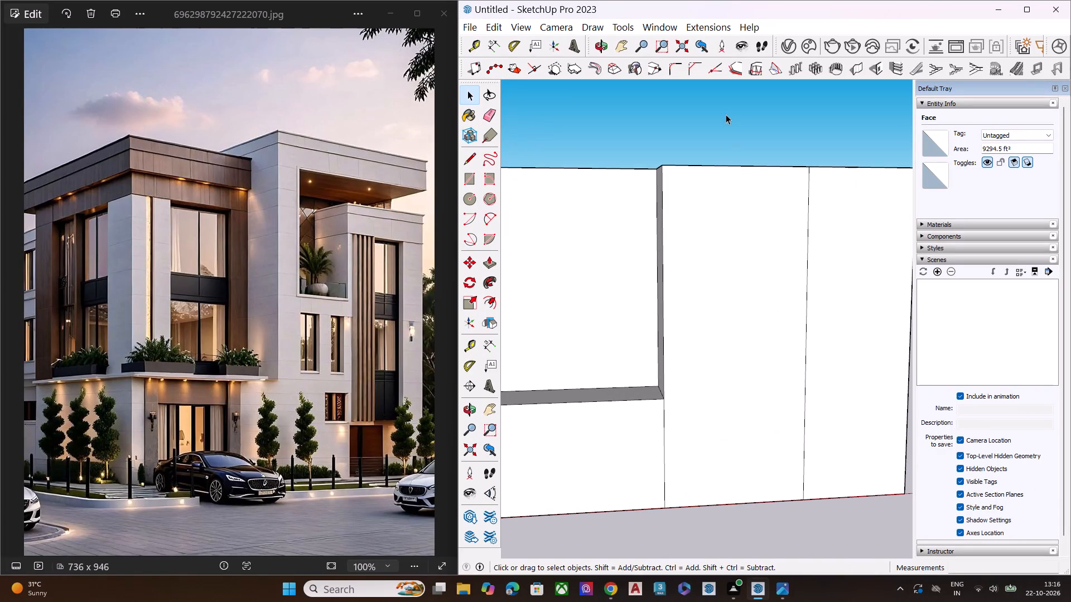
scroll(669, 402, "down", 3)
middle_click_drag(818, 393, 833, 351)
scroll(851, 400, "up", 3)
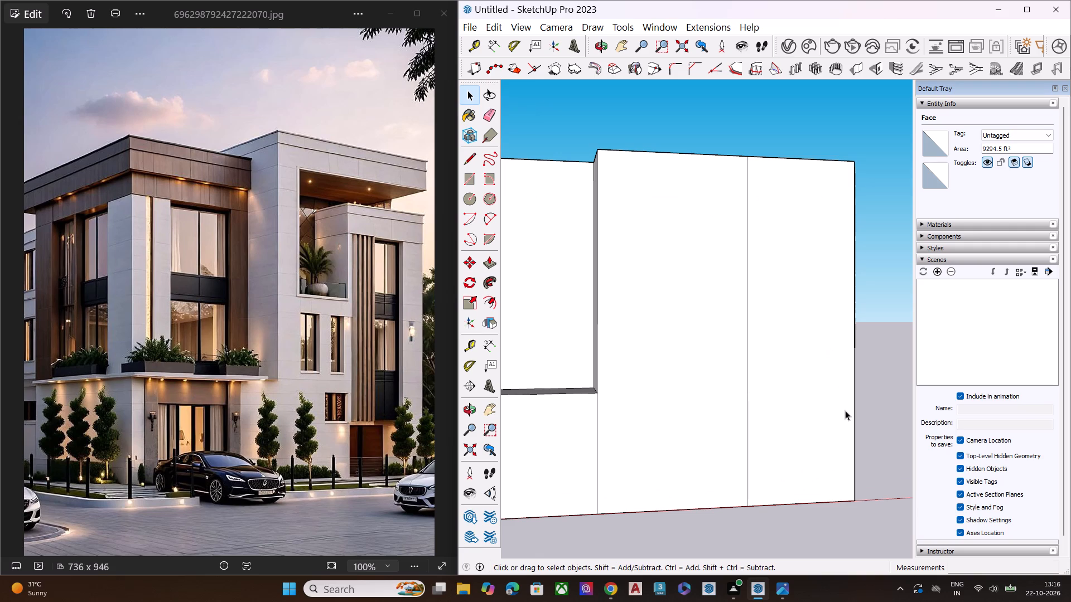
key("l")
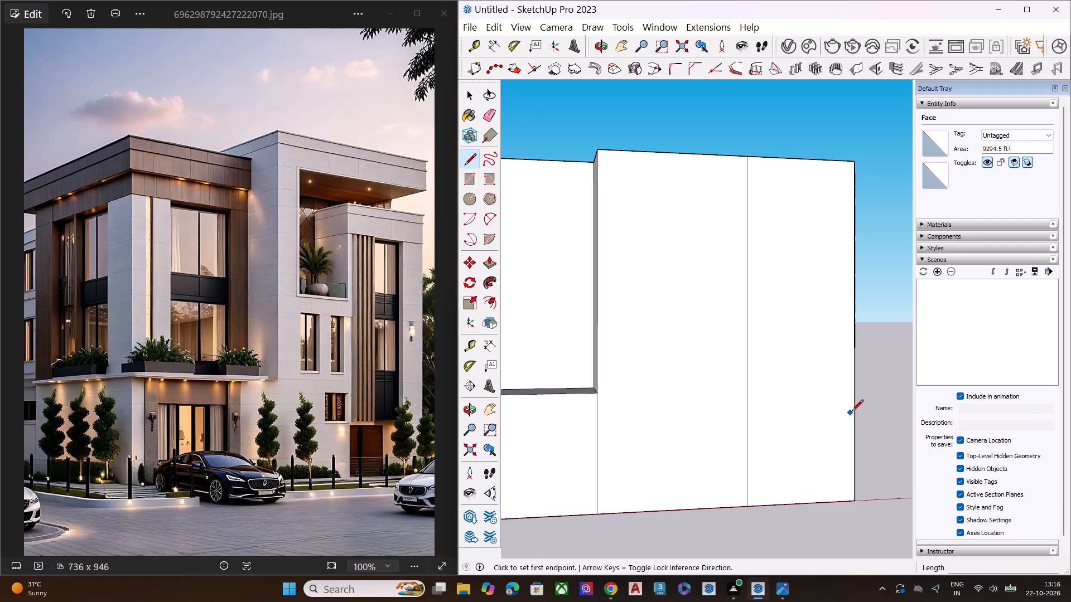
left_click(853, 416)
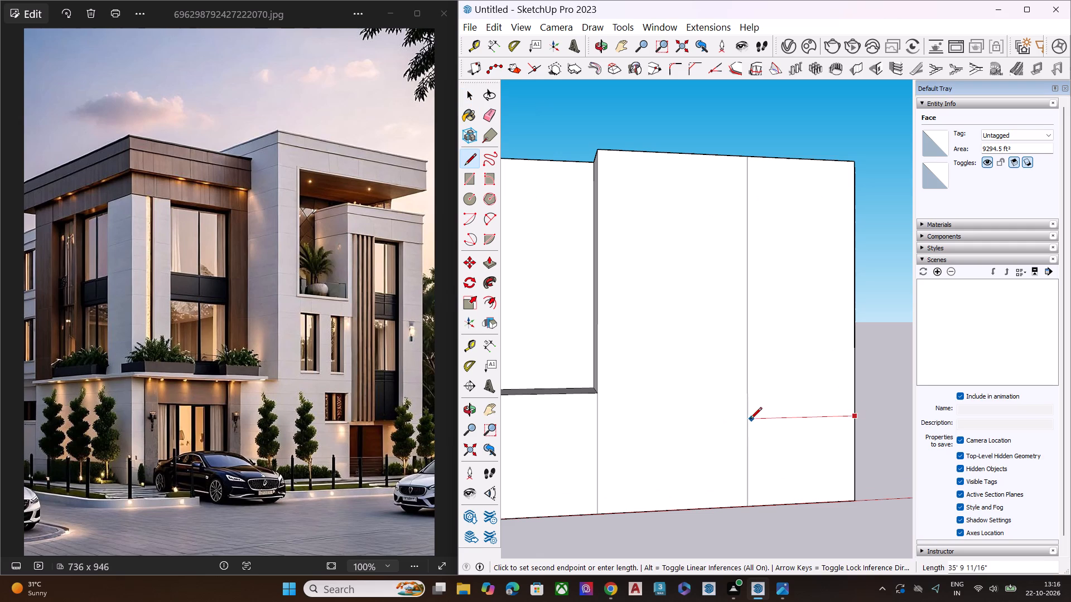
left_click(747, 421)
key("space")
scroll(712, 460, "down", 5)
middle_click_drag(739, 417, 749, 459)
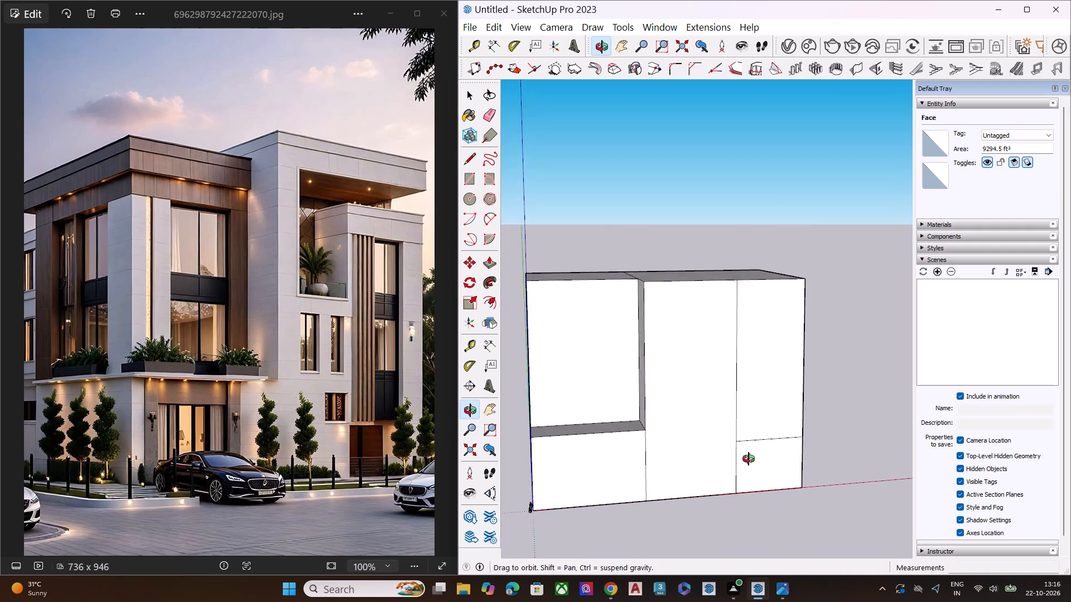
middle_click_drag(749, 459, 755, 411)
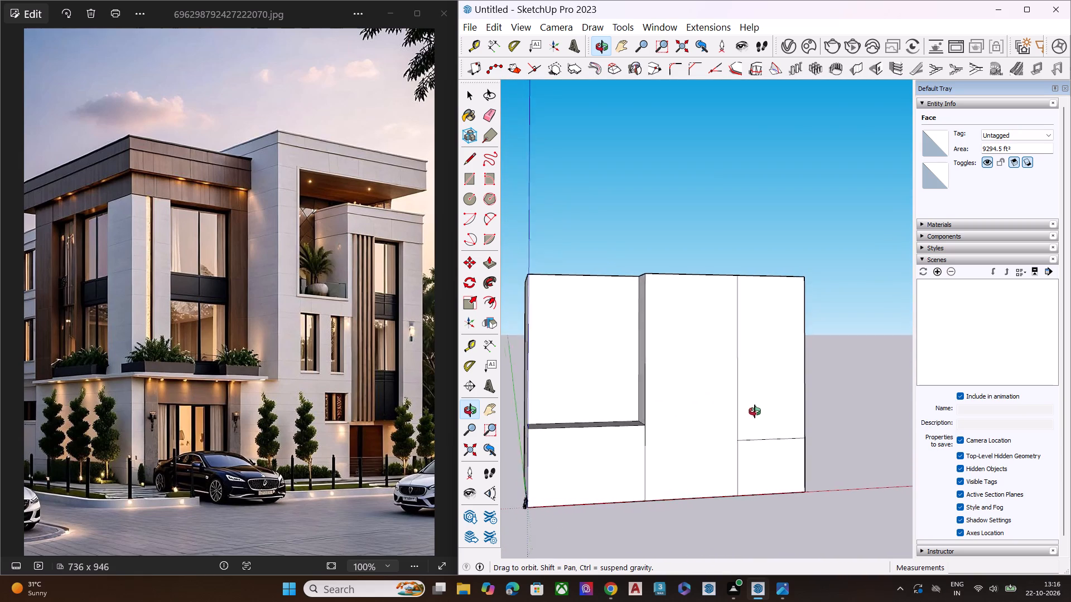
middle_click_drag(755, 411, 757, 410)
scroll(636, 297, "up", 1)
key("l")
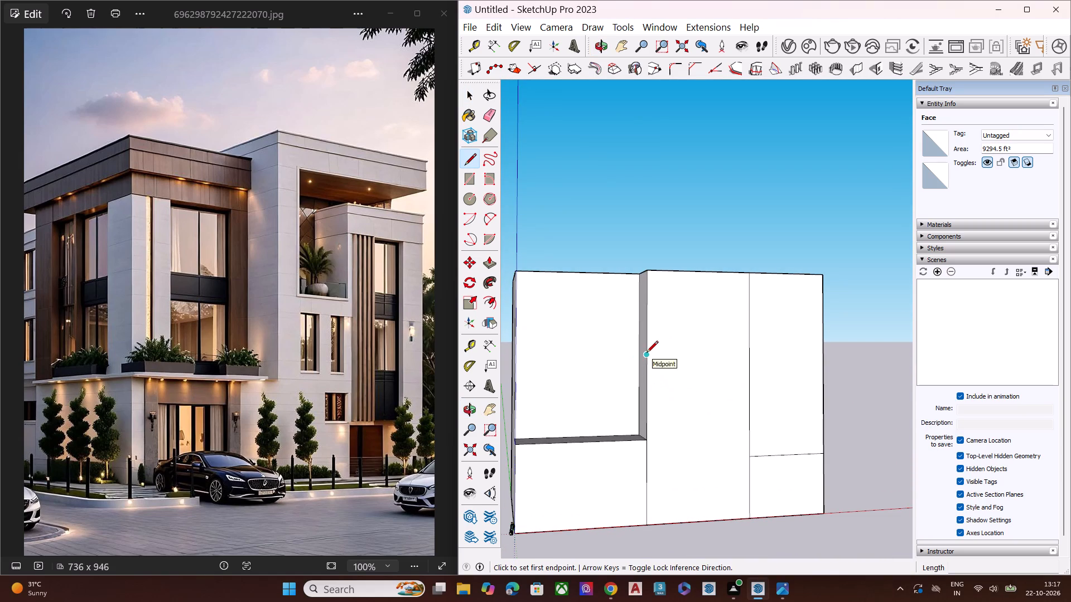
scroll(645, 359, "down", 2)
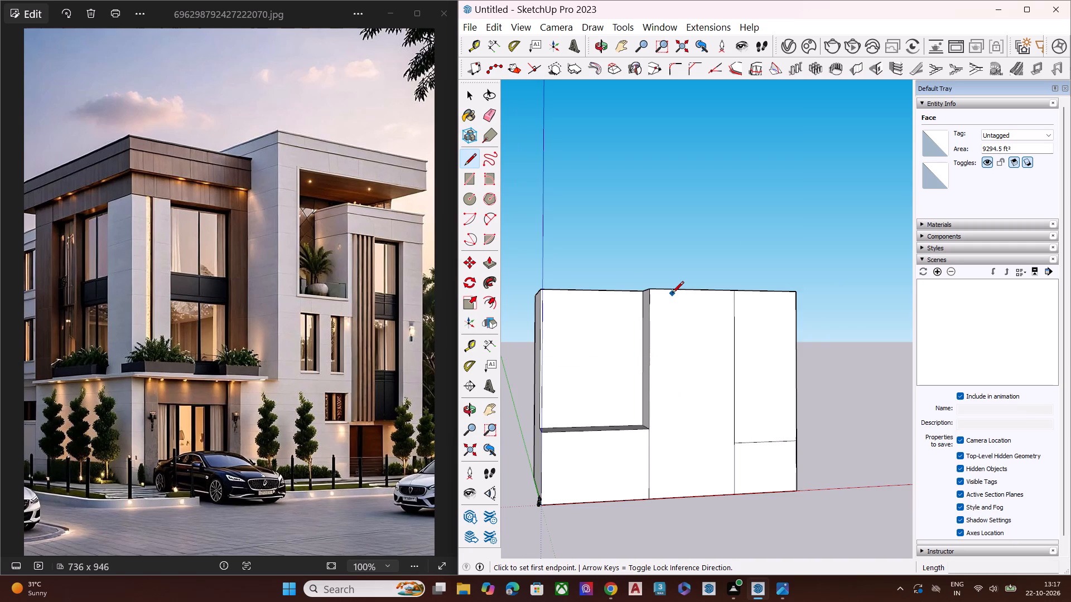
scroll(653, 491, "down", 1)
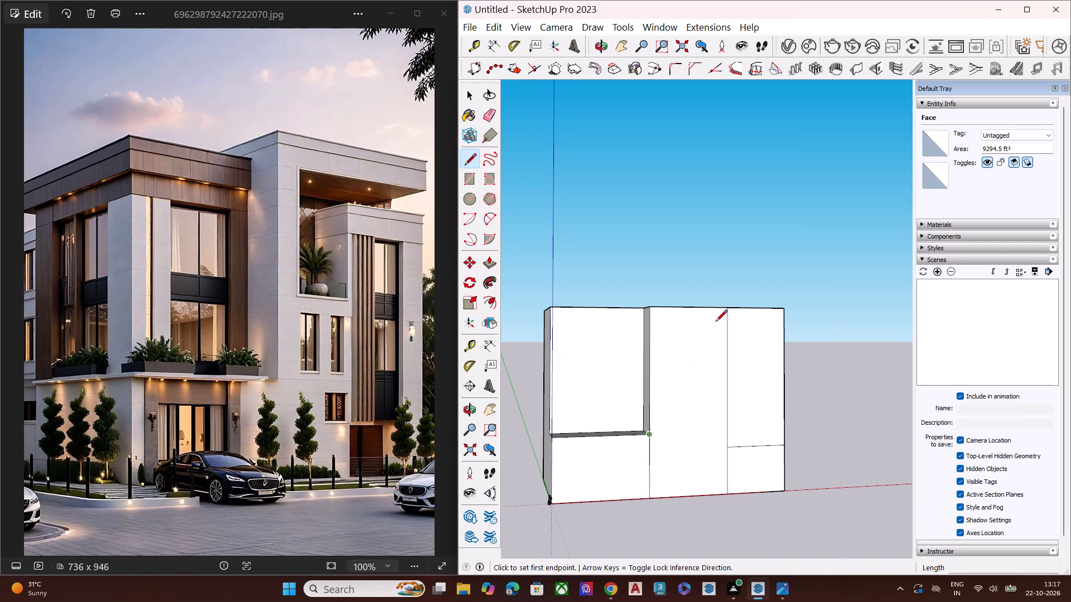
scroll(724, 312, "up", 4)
Push/Pull the end side face farthest from the origin slightly outward to widen the outer front strip.
middle_click_drag(709, 372, 645, 470)
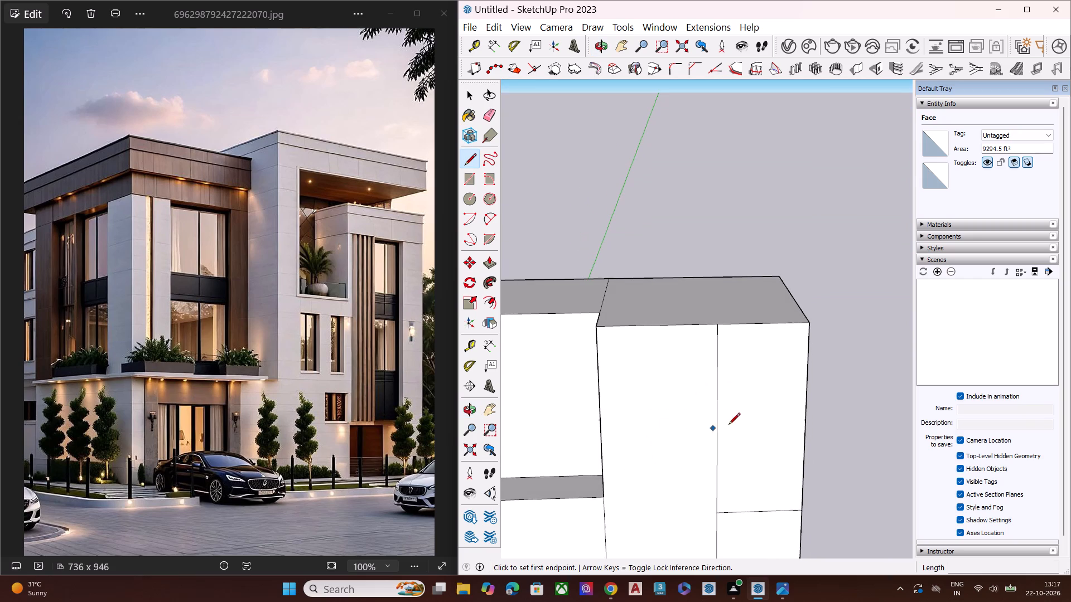
scroll(730, 410, "down", 4)
middle_click_drag(732, 473, 707, 474)
middle_click_drag(760, 448, 752, 450)
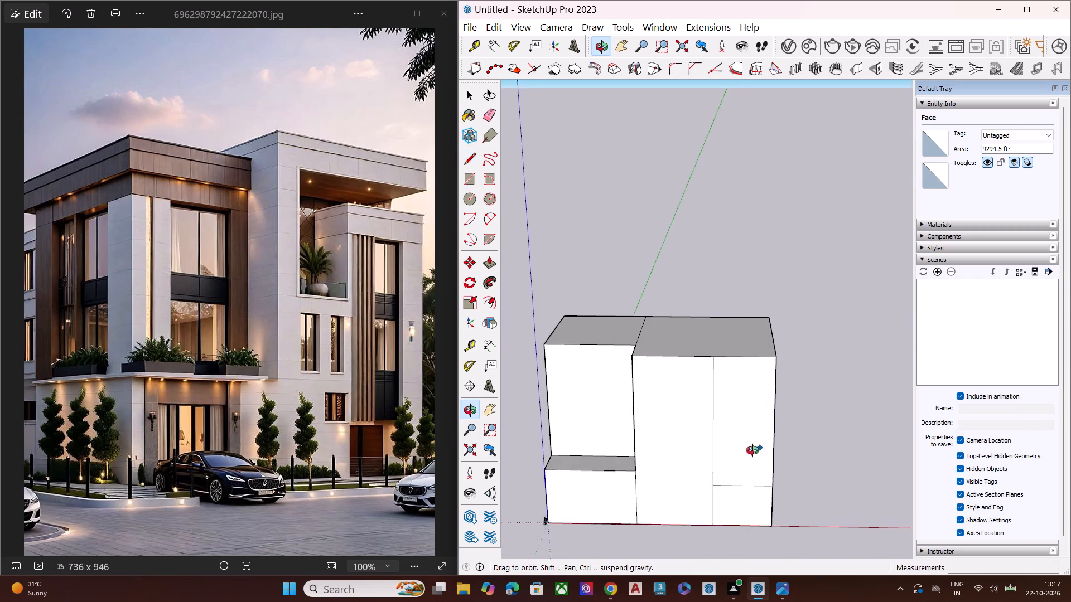
middle_click_drag(752, 450, 691, 454)
key("space")
key("p")
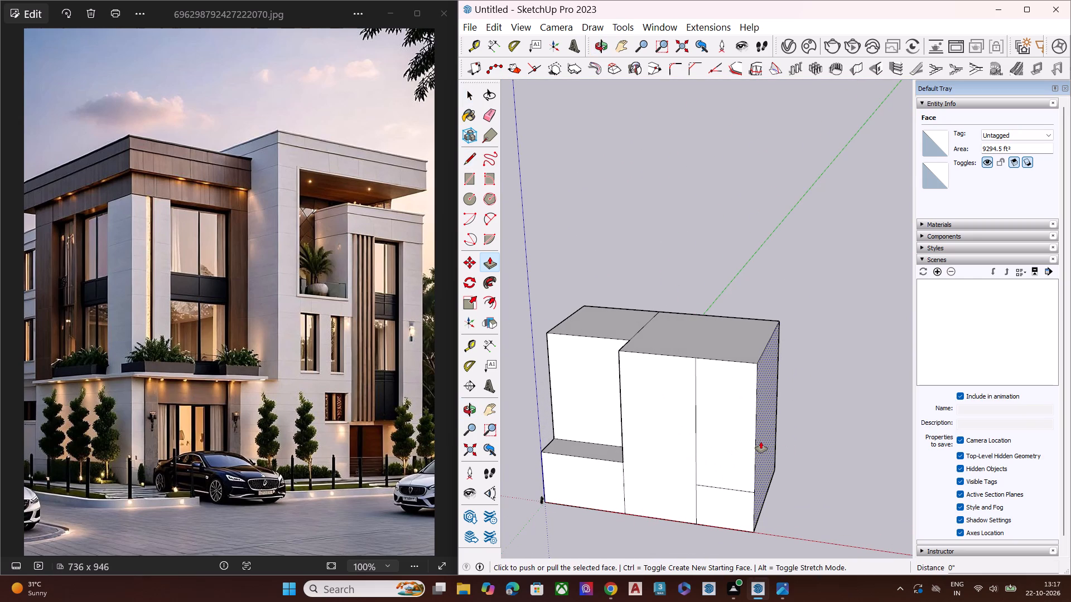
left_click(766, 439)
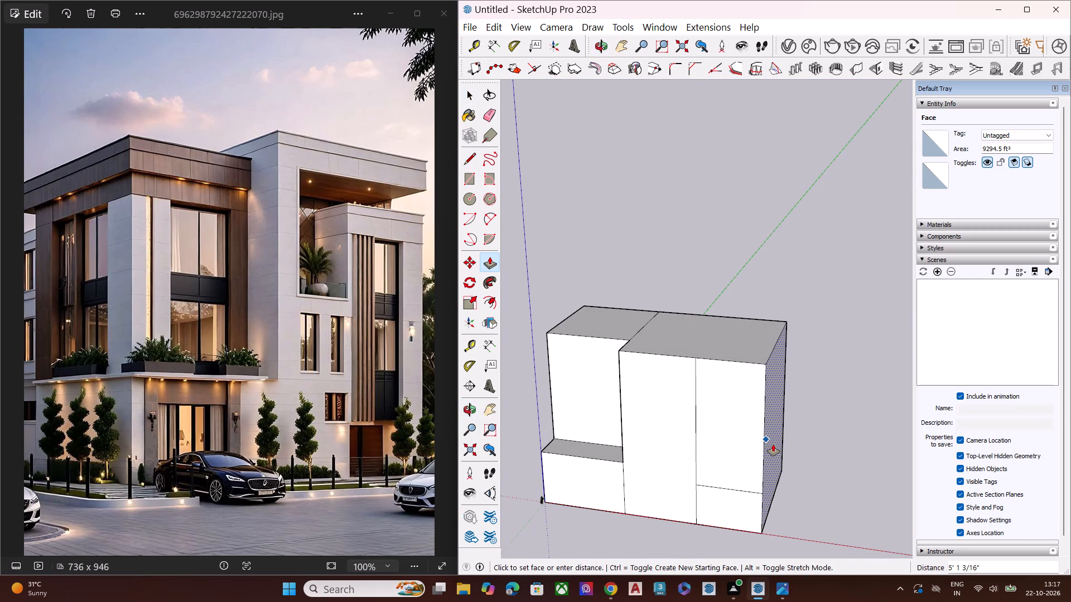
left_click(770, 444)
key("space")
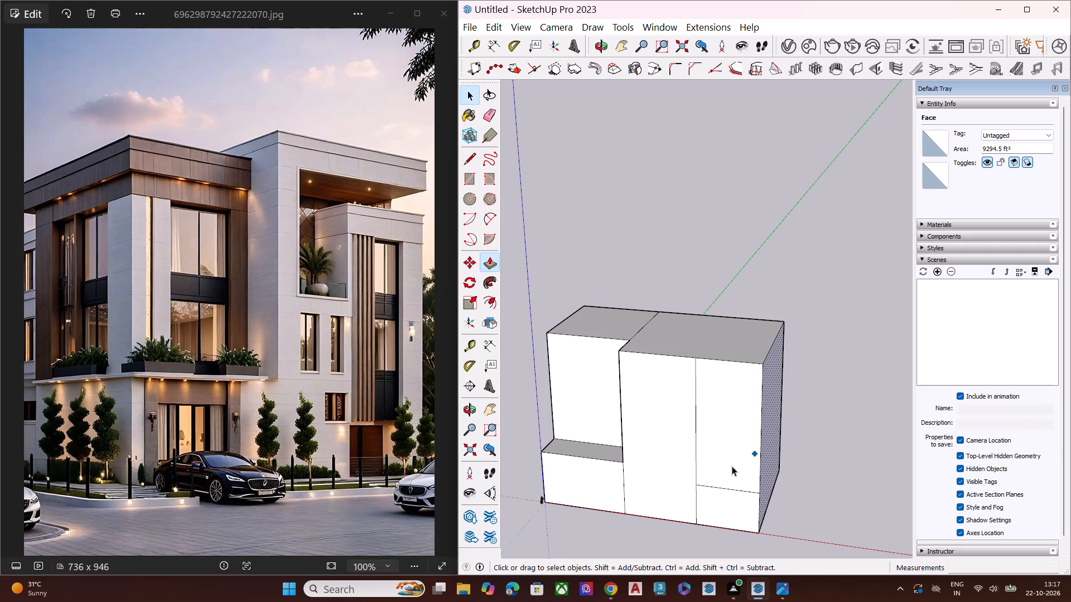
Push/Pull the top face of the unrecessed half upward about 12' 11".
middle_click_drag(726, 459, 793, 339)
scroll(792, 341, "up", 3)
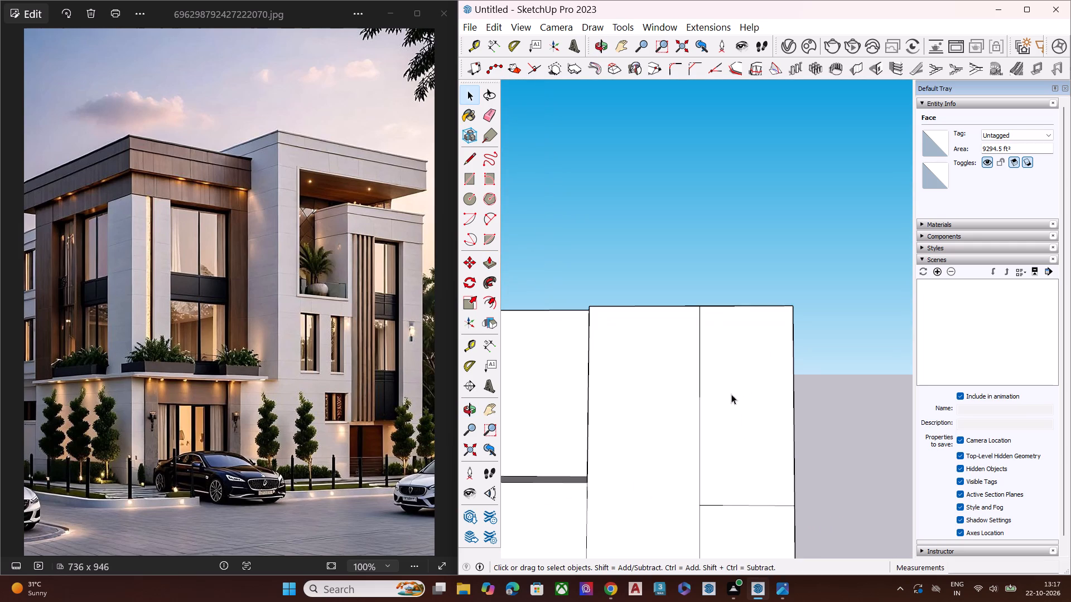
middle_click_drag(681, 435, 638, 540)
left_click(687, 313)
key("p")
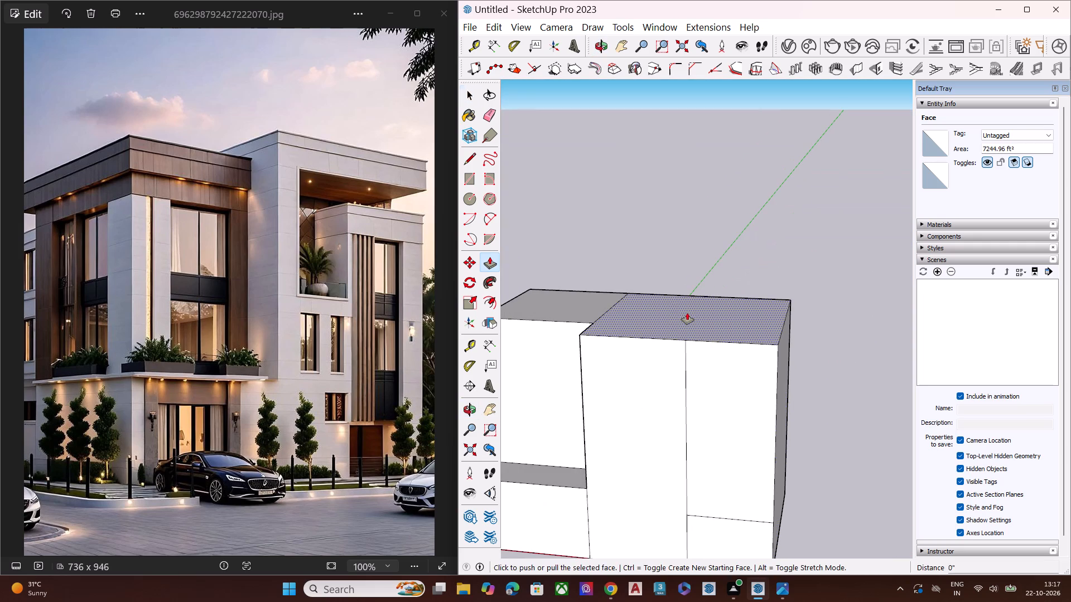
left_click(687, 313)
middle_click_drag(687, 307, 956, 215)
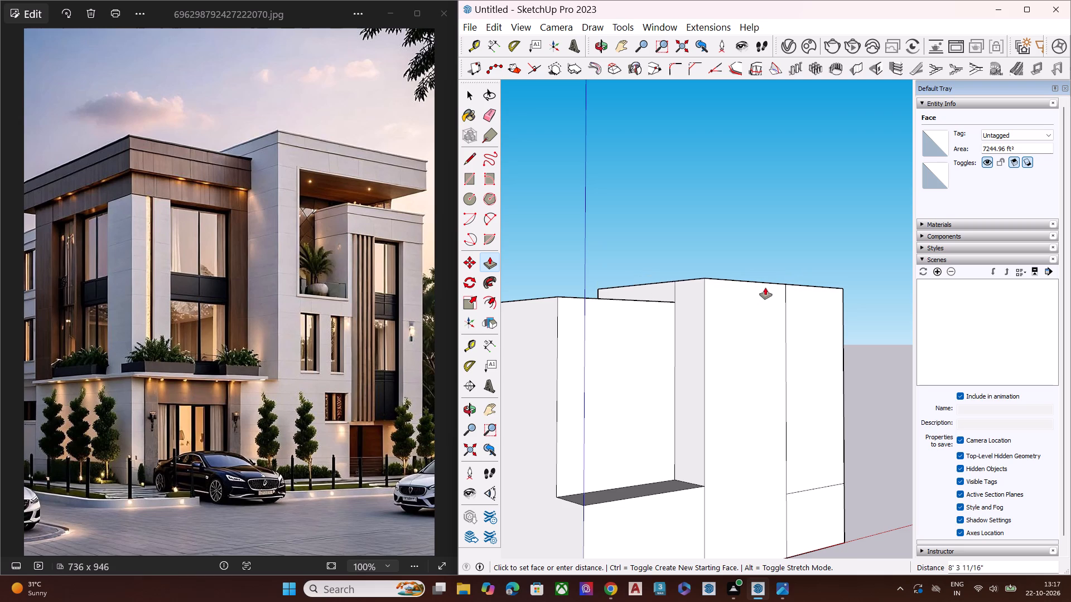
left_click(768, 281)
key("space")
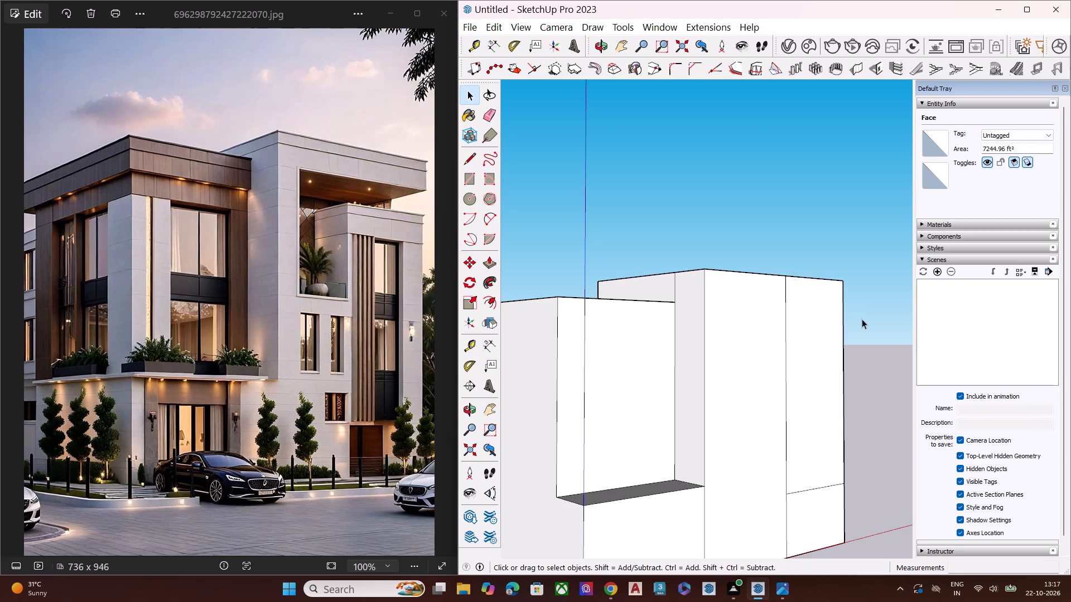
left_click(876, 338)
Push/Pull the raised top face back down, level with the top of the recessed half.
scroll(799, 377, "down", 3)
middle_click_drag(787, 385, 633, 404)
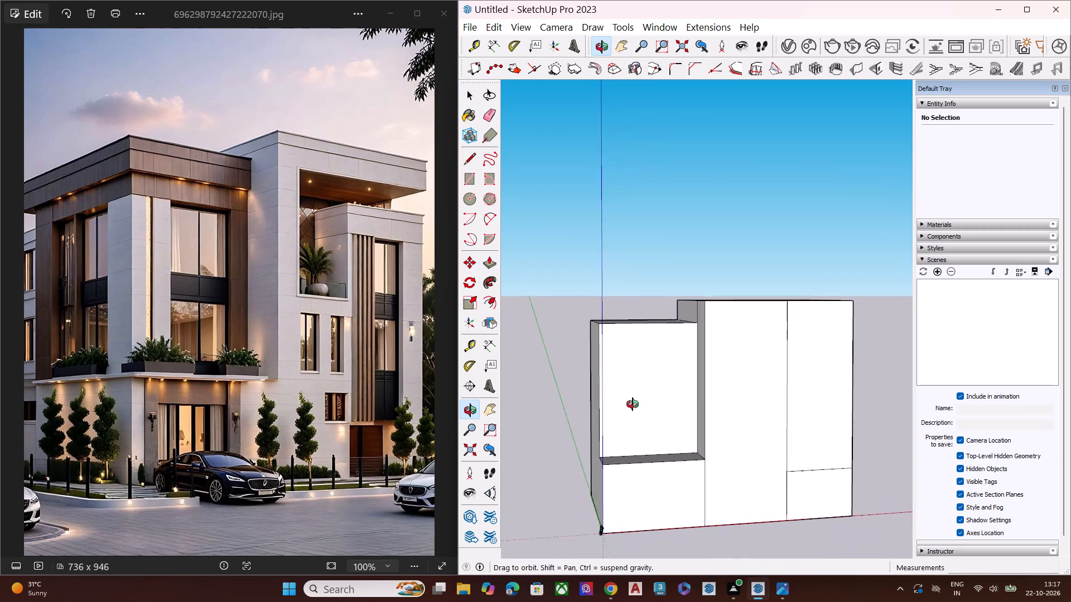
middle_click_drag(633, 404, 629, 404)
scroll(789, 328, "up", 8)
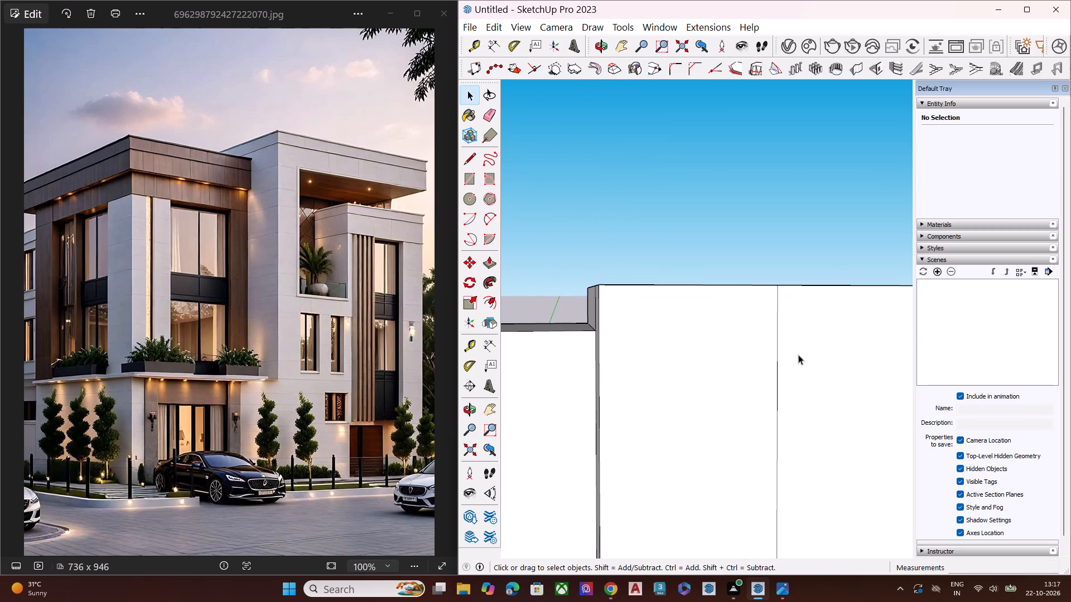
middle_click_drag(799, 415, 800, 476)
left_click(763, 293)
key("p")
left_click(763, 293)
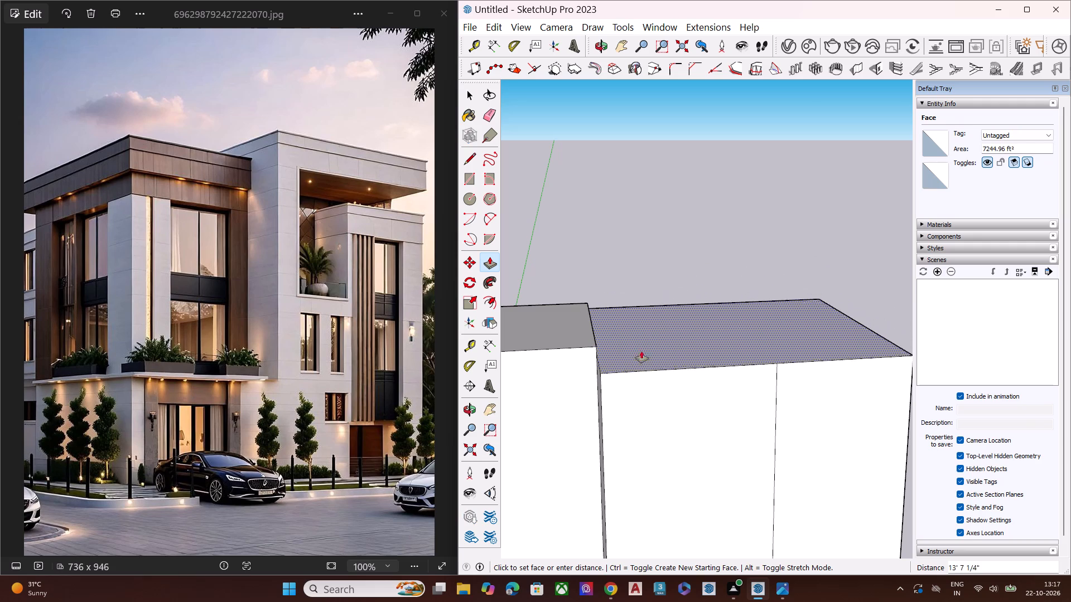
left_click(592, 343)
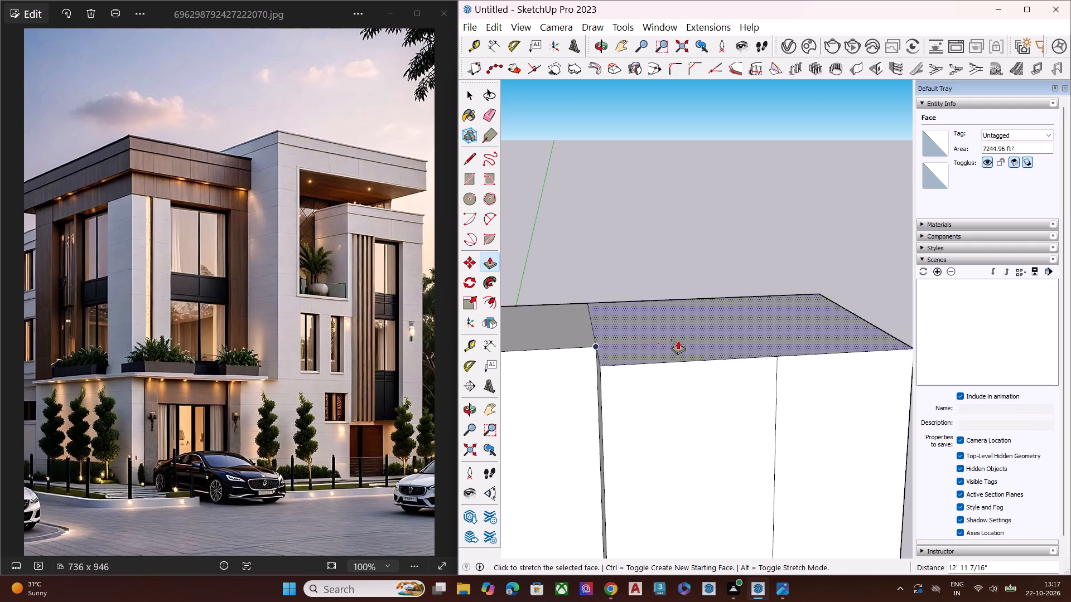
Push/Pull the unrecessed half's top face upward about 12' 3" as a new starting face, making it taller than the recessed half.
key("space")
left_click(686, 339)
key("p")
left_click(688, 338)
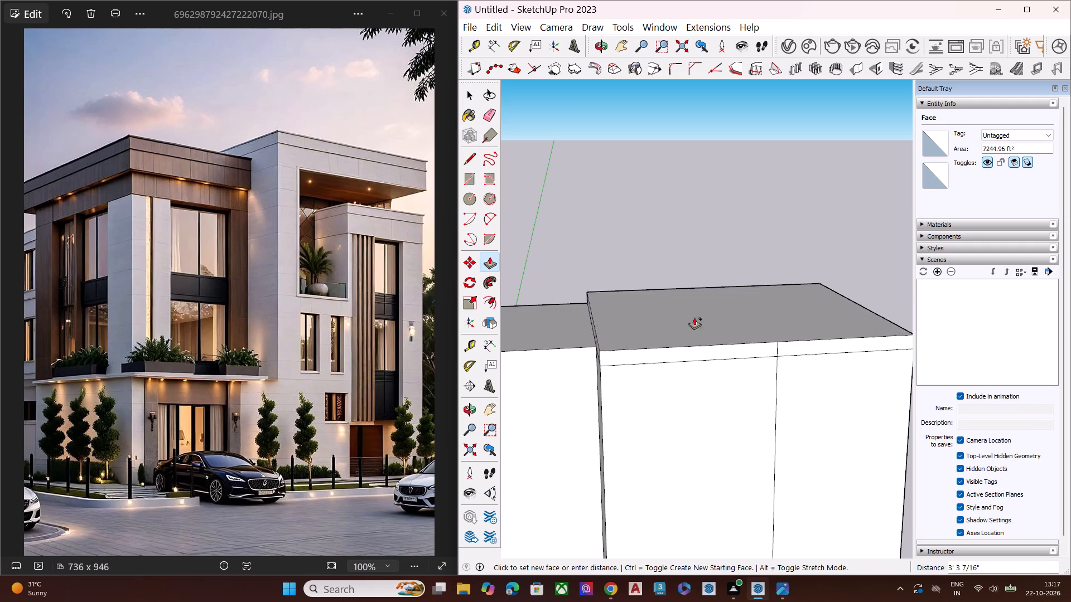
scroll(740, 255, "down", 2)
middle_click_drag(793, 209, 750, 208)
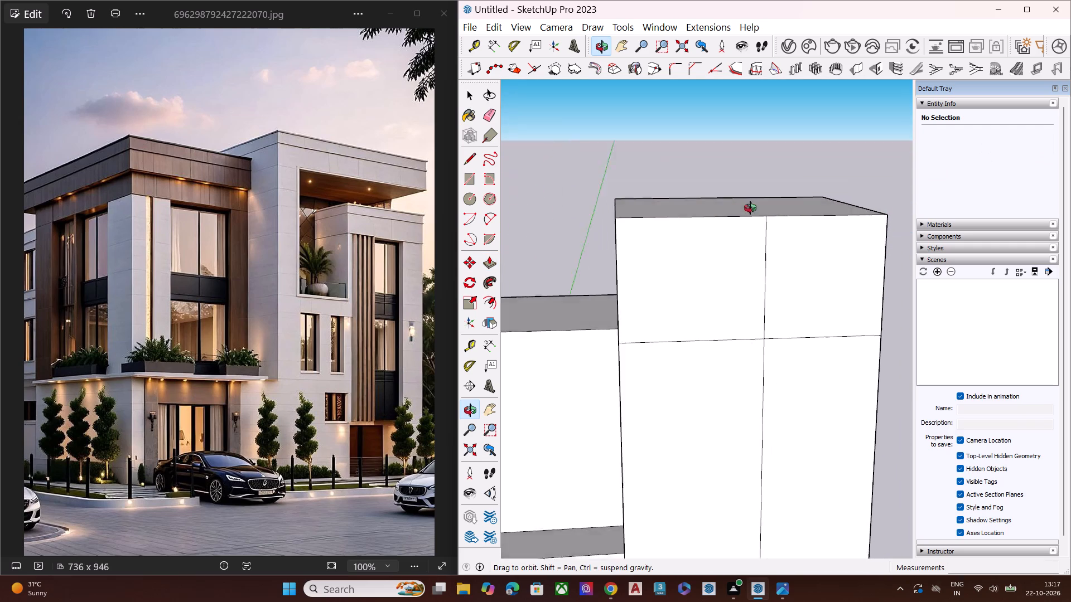
middle_click_drag(750, 208, 822, 159)
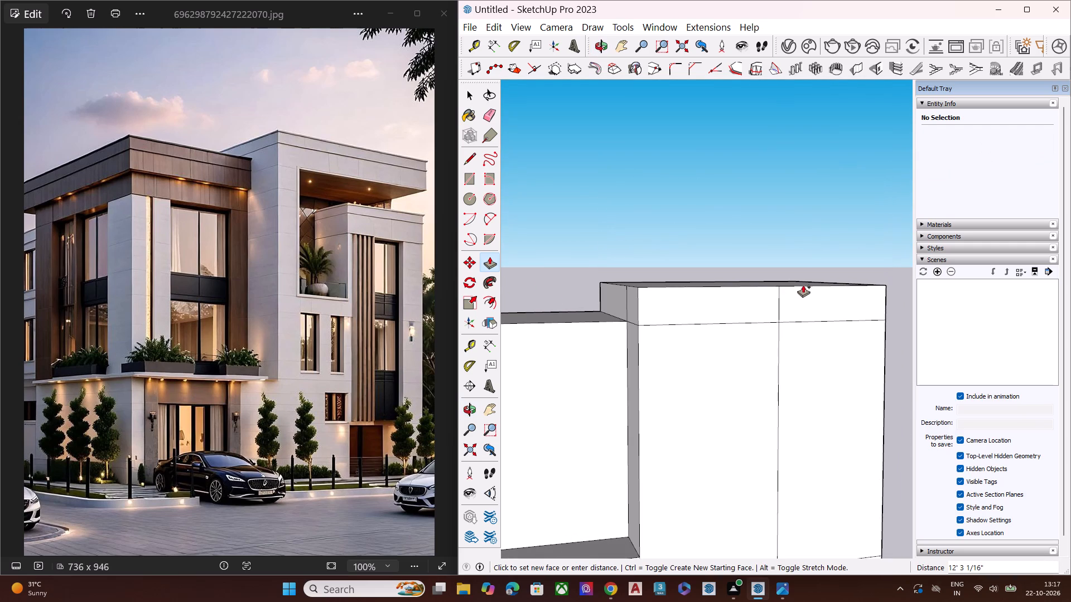
left_click(803, 285)
key("space")
Delete the horizontal line on the lower outer strip and both segments of the vertical divider from the tall block's front face.
middle_click_drag(742, 298, 755, 270)
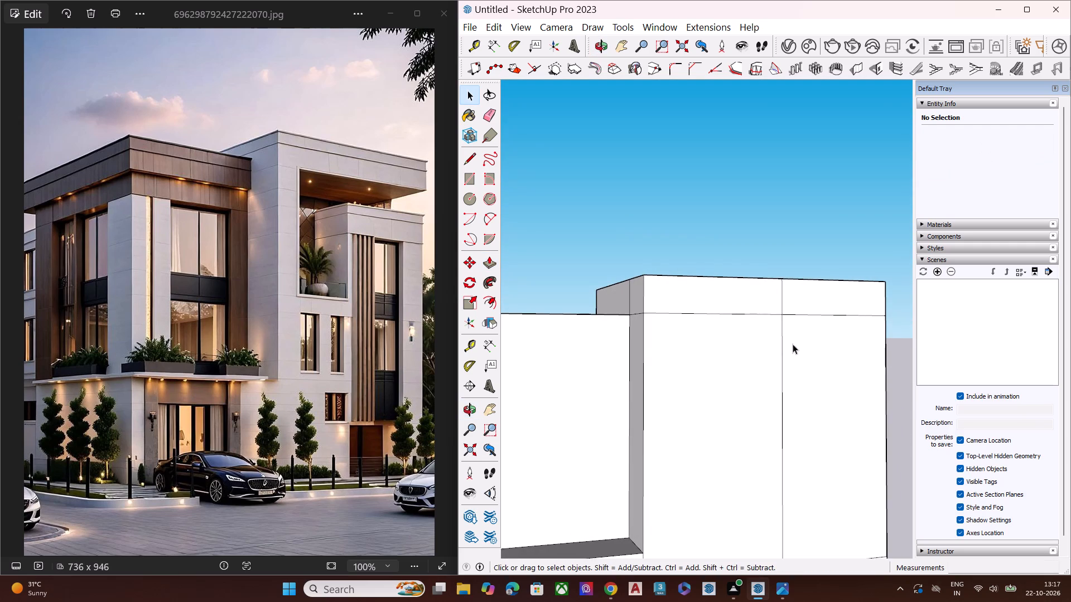
scroll(795, 336, "up", 1)
scroll(665, 316, "down", 4)
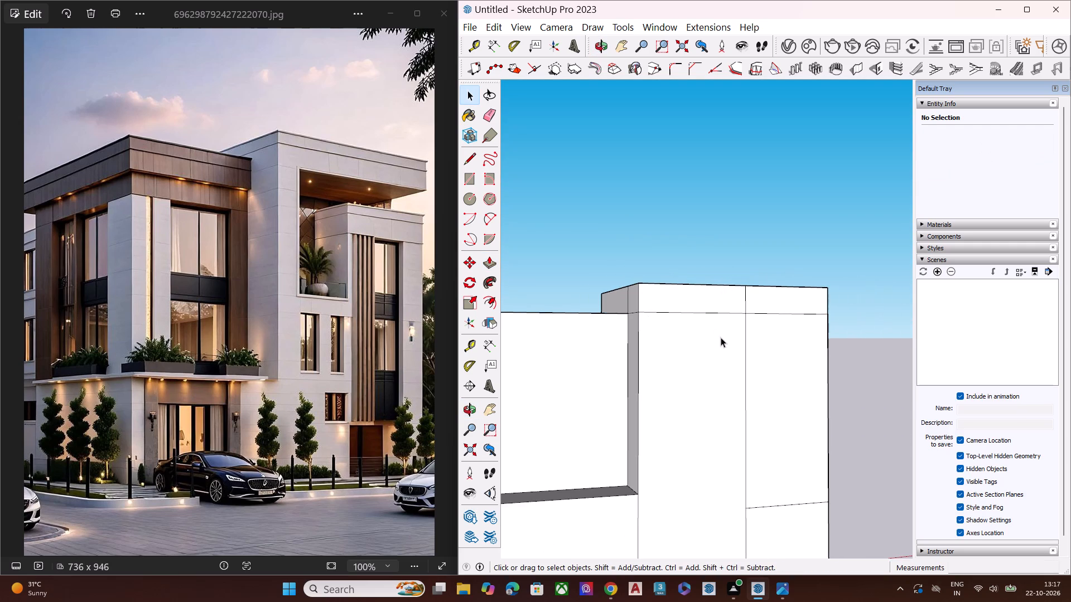
middle_click_drag(721, 337, 683, 367)
scroll(690, 343, "down", 6)
middle_click_drag(755, 403, 702, 402)
scroll(702, 402, "up", 4)
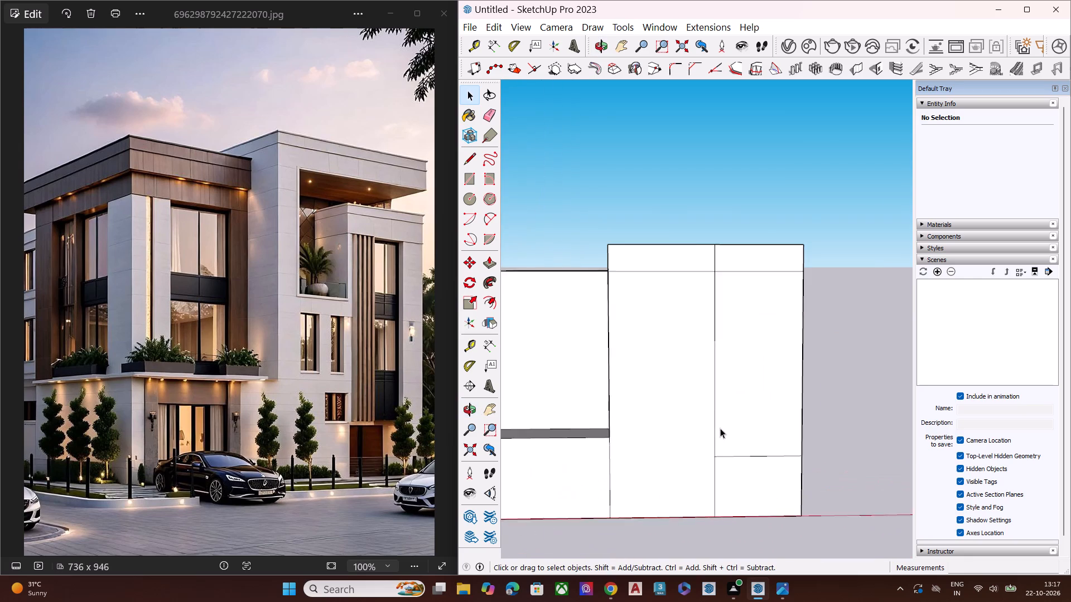
scroll(720, 428, "up", 2)
double_click(734, 457)
key("Delete")
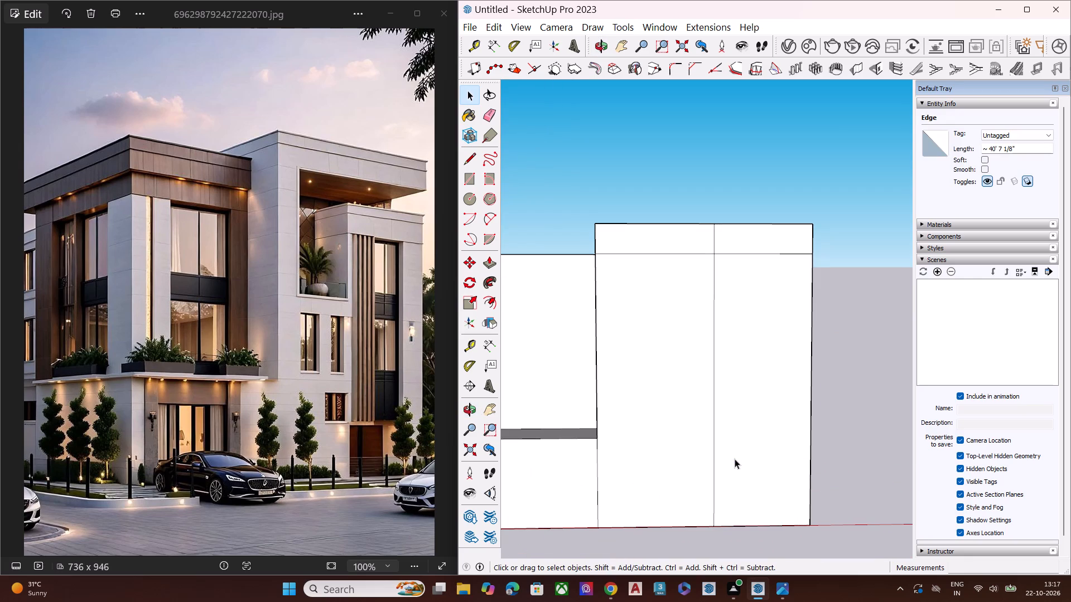
left_click(712, 409)
key("Delete")
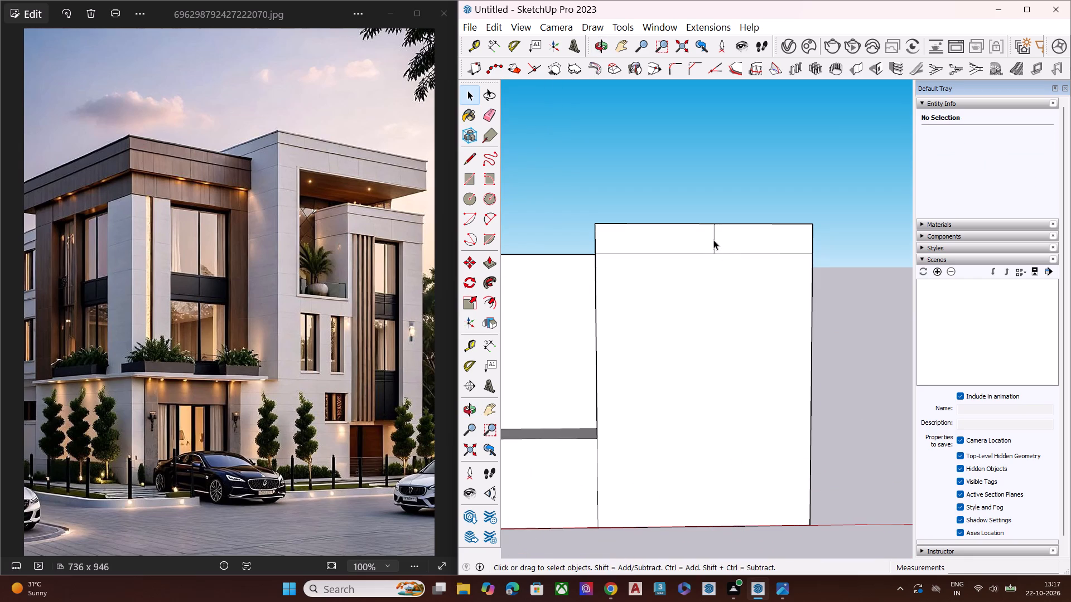
left_click(713, 240)
key("Delete")
Delete the horizontal seam edges below the raised top on the tall block's front face and its side facing the recess.
scroll(675, 379, "down", 3)
middle_click_drag(643, 403, 594, 385)
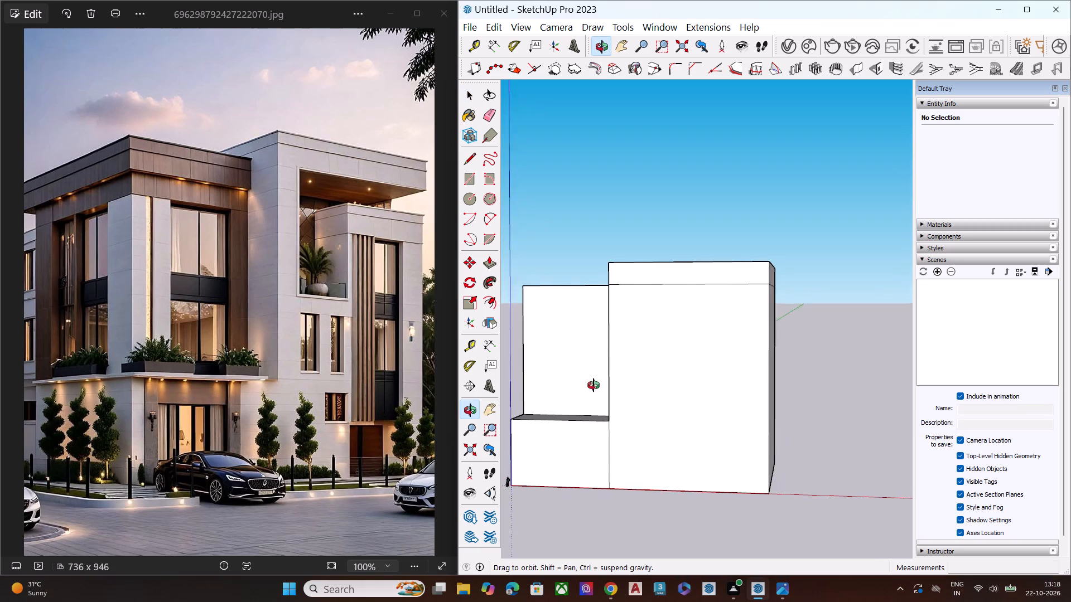
middle_click_drag(594, 385, 593, 383)
middle_click_drag(638, 396, 676, 392)
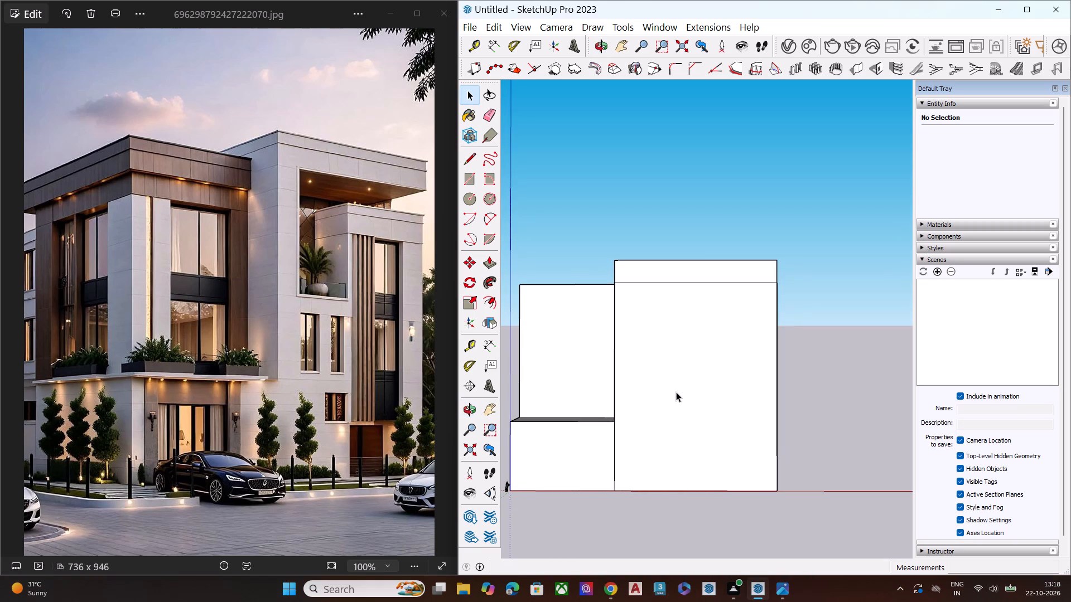
key("semicolon")
scroll(675, 362, "up", 1)
middle_click_drag(733, 358, 907, 357)
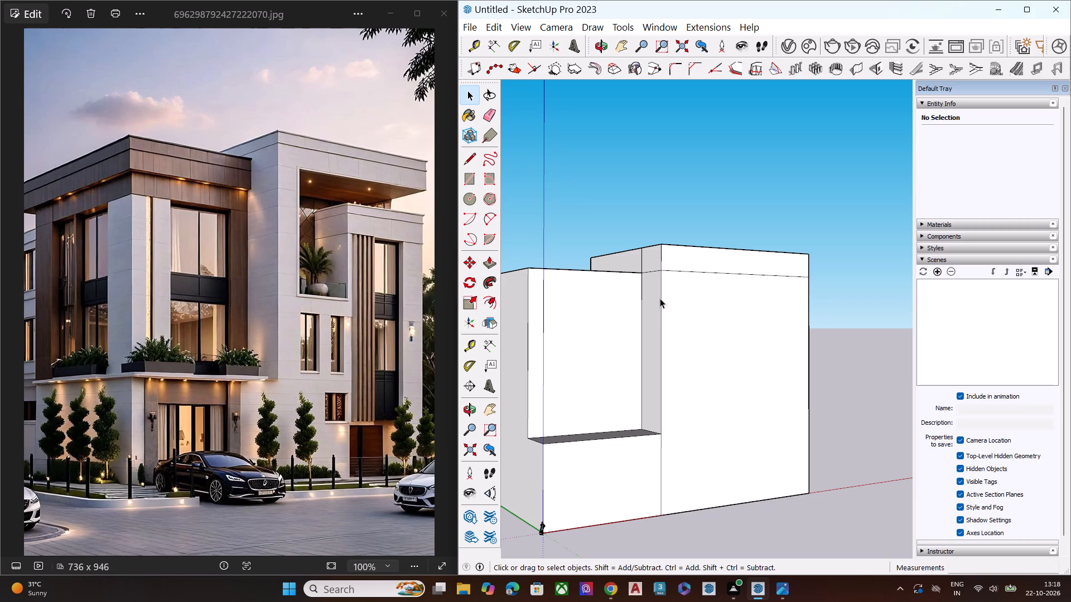
scroll(661, 288, "up", 8)
left_click(658, 247)
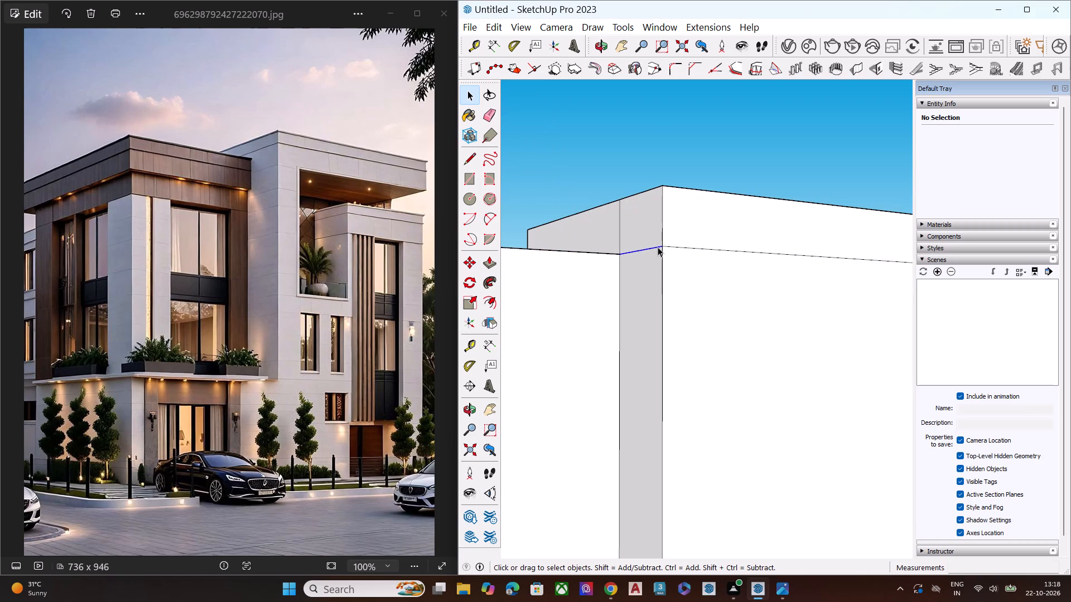
key("Delete")
left_click(689, 247)
key("Delete")
Delete the short vertical seam edge near the top of the tall block's side facing the recessed half.
scroll(642, 292, "down", 7)
middle_click_drag(704, 346, 726, 396)
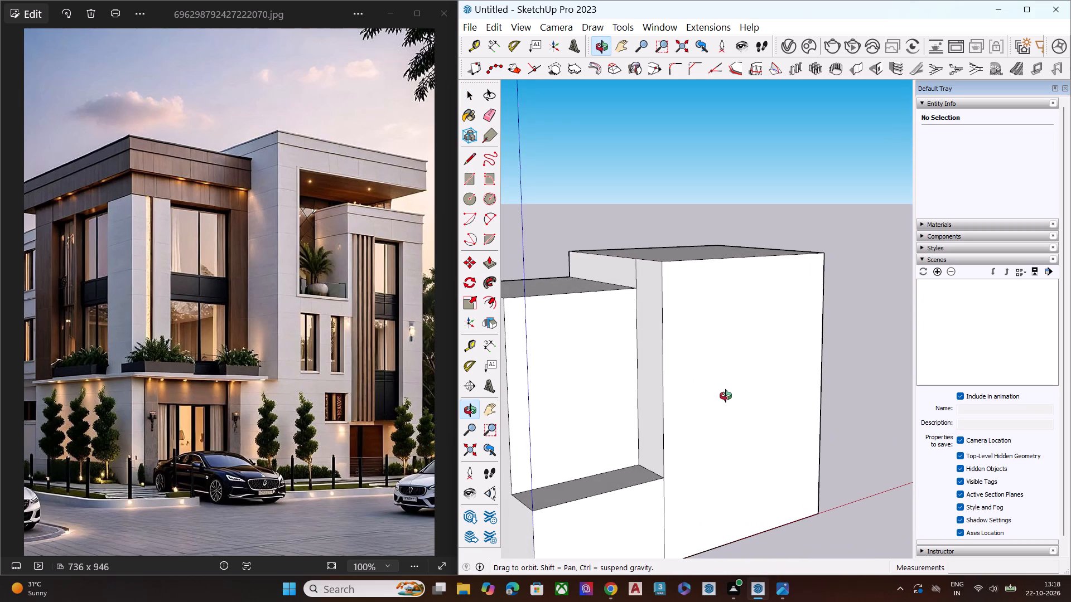
middle_click_drag(726, 396, 754, 380)
scroll(638, 235, "up", 1)
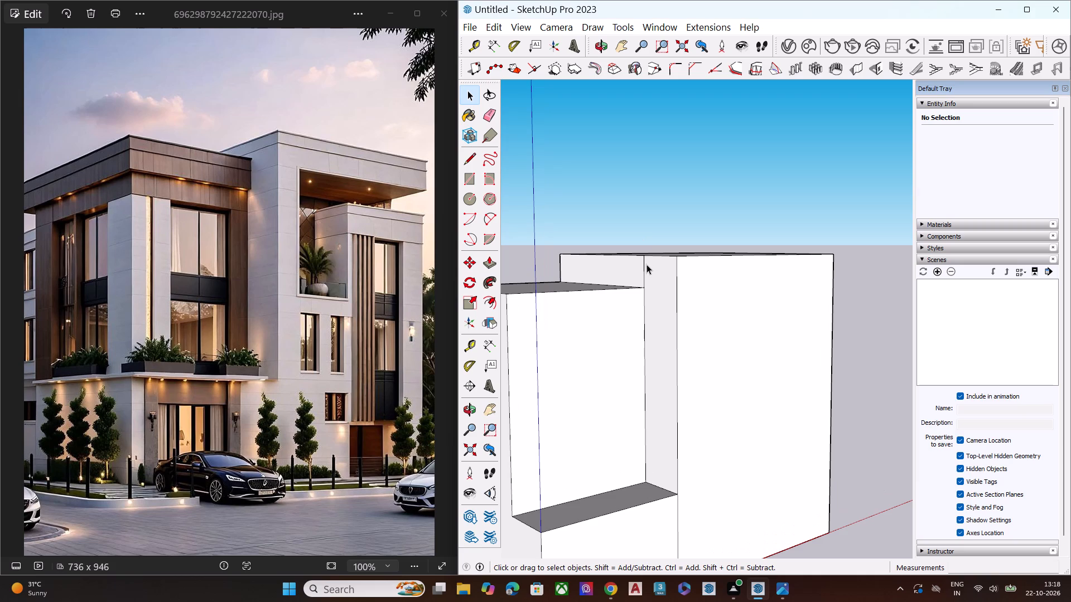
left_click(643, 271)
key("Delete")
Draw a horizontal line about 89' 2" long across the tall block's front face, just below its top edge.
middle_click_drag(686, 347, 679, 346)
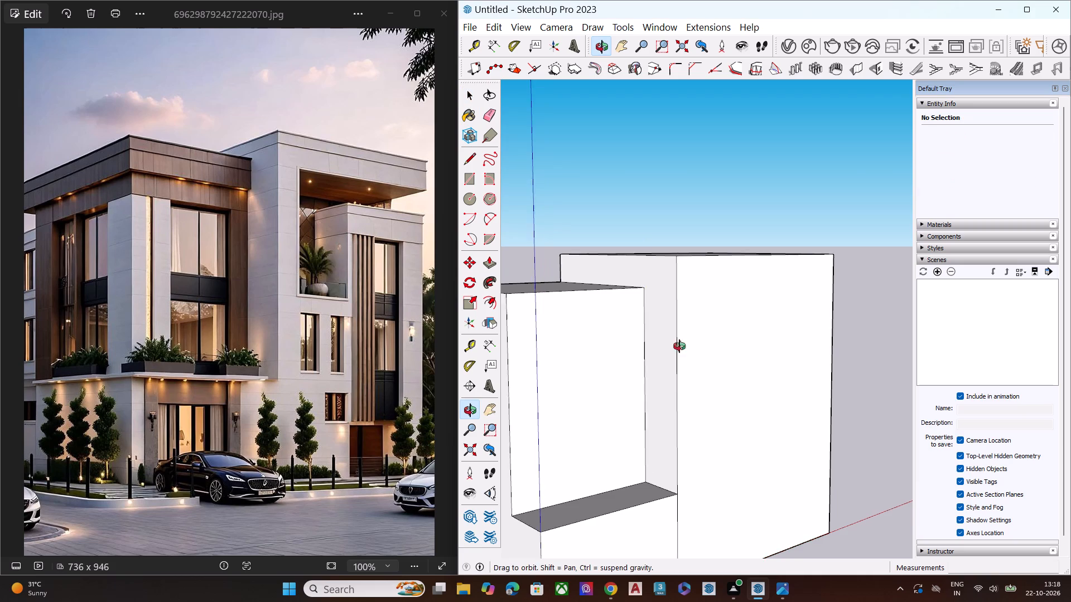
middle_click_drag(679, 346, 633, 344)
key("l")
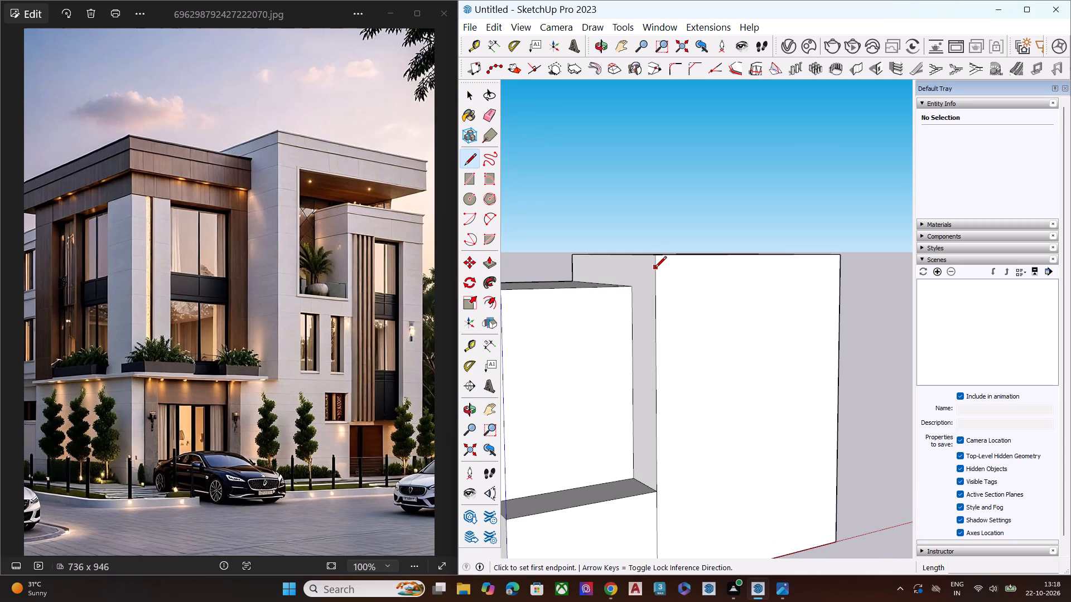
left_click(655, 271)
middle_click_drag(809, 269, 653, 280)
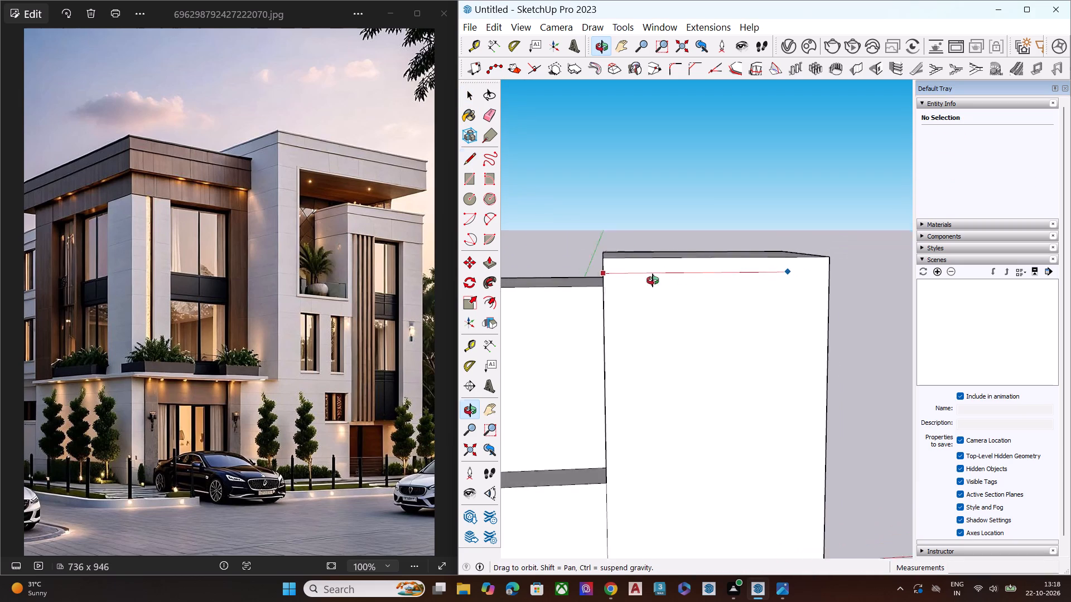
middle_click_drag(653, 280, 620, 279)
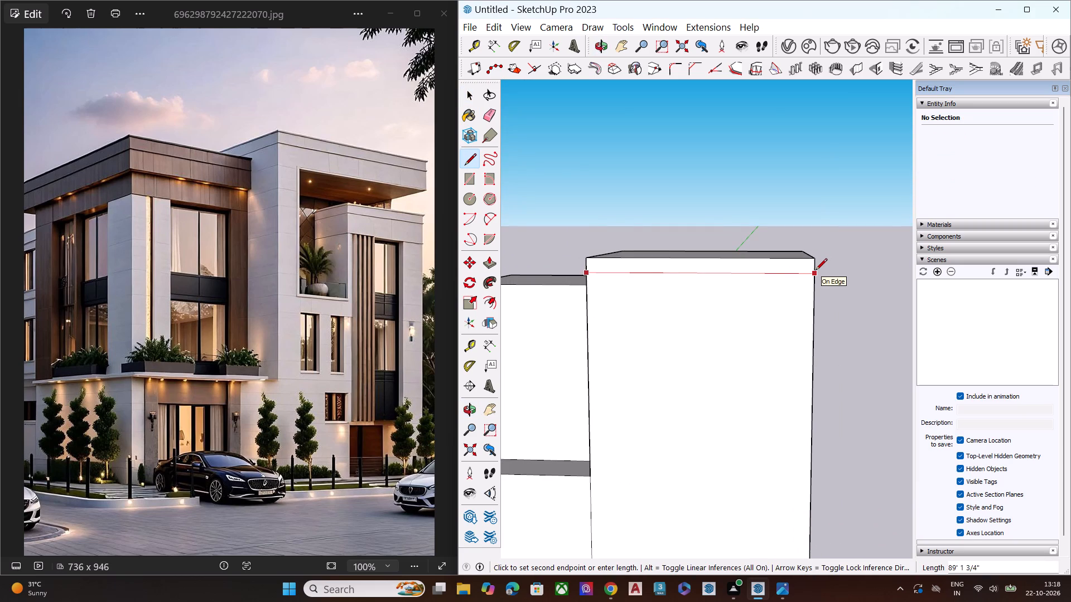
left_click(816, 271)
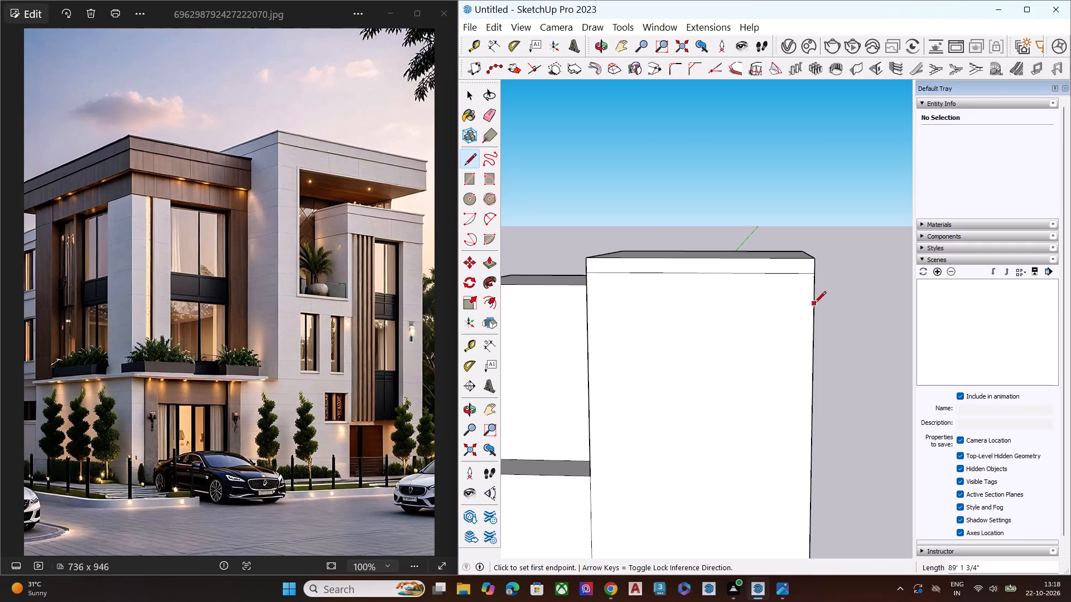
Below that line, start a balcony opening outline: about 75' 2" inward from the front face's outer edge and about 42' down.
left_click(814, 304)
middle_click_drag(633, 307, 654, 270)
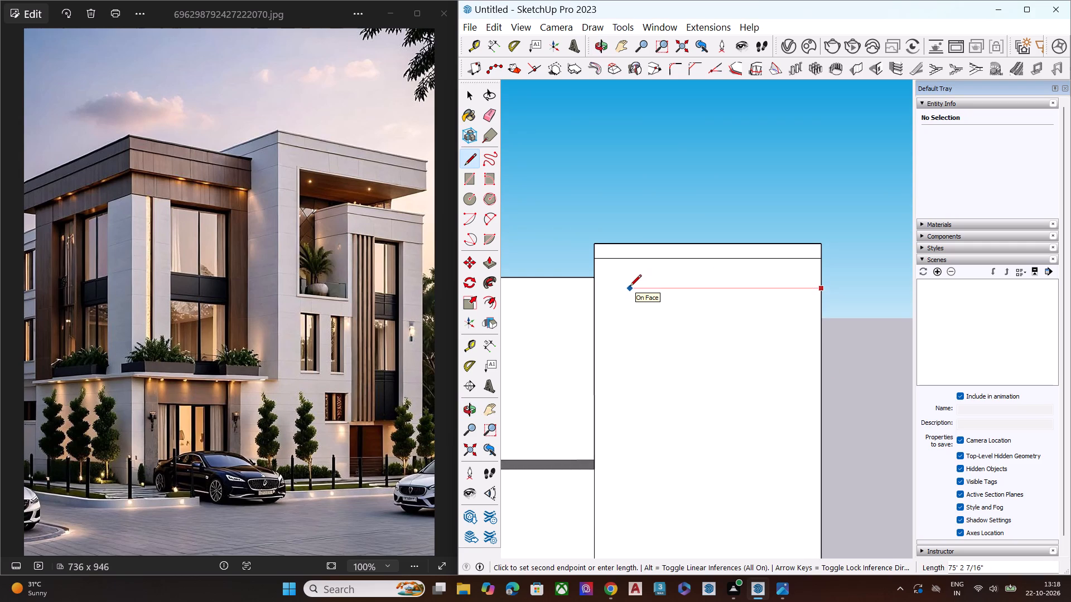
left_click(630, 287)
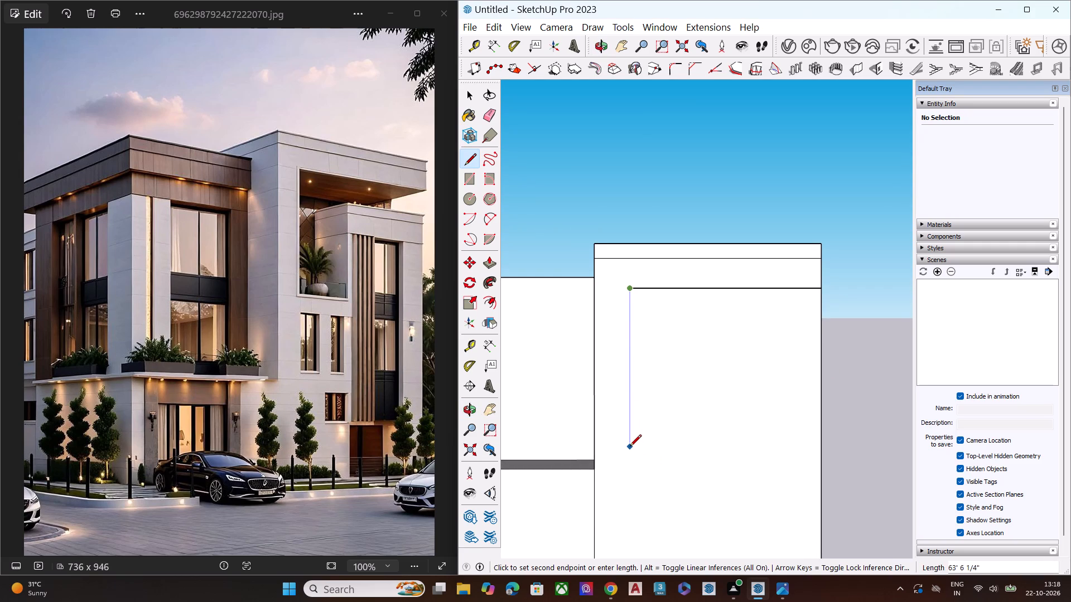
scroll(630, 447, "down", 4)
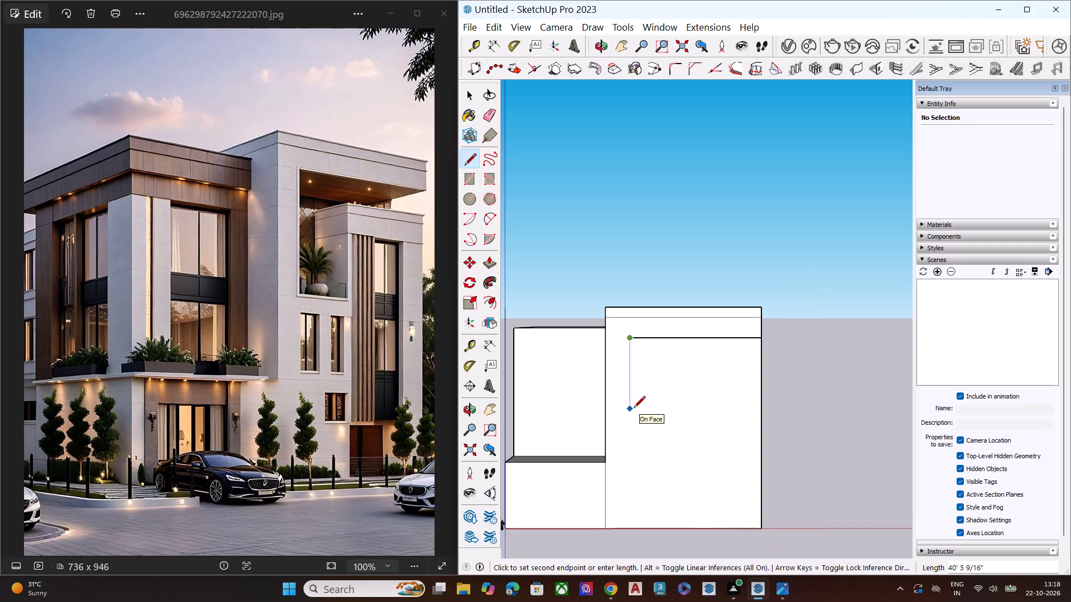
left_click(634, 411)
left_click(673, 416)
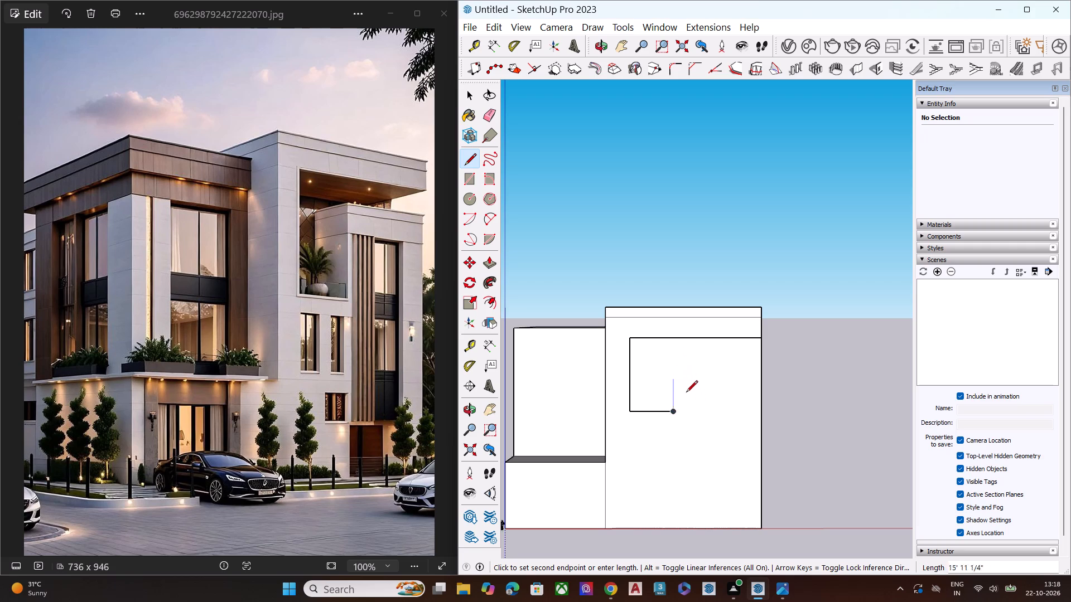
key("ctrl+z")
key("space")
Close the L-shaped opening outline from its lower end: about 28' 8" across, about 26' up, and out to the outer edge.
type("L")
left_click(630, 411)
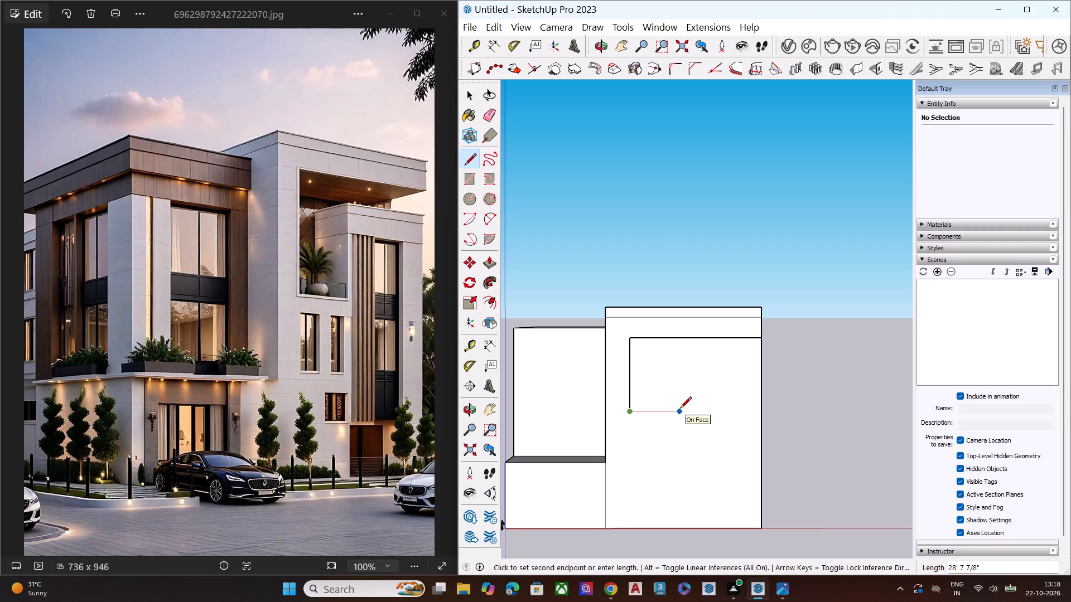
left_click(680, 409)
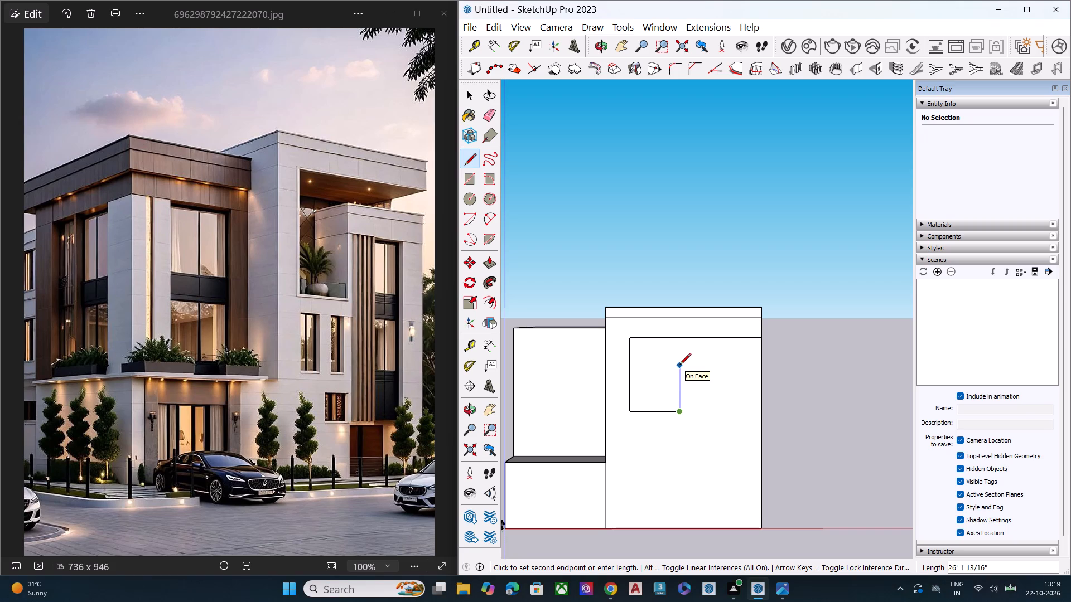
left_click(679, 366)
left_click(759, 363)
key("space")
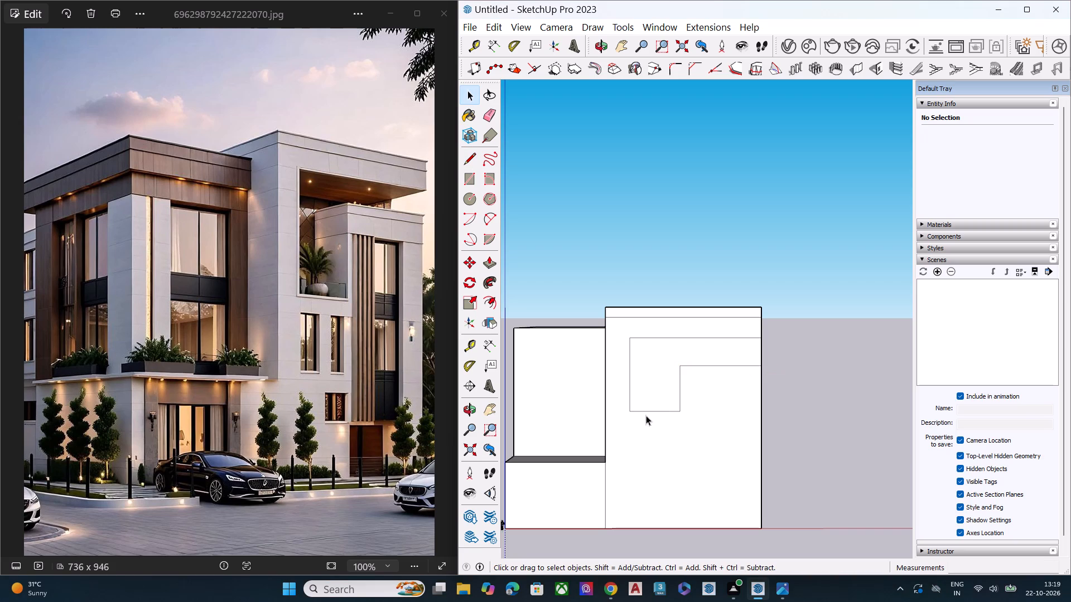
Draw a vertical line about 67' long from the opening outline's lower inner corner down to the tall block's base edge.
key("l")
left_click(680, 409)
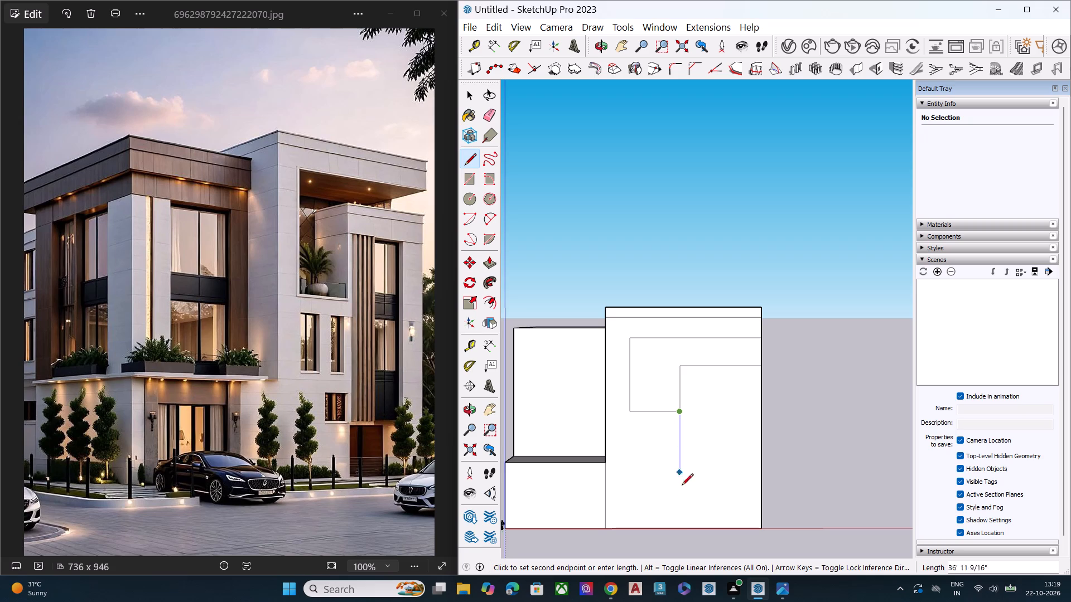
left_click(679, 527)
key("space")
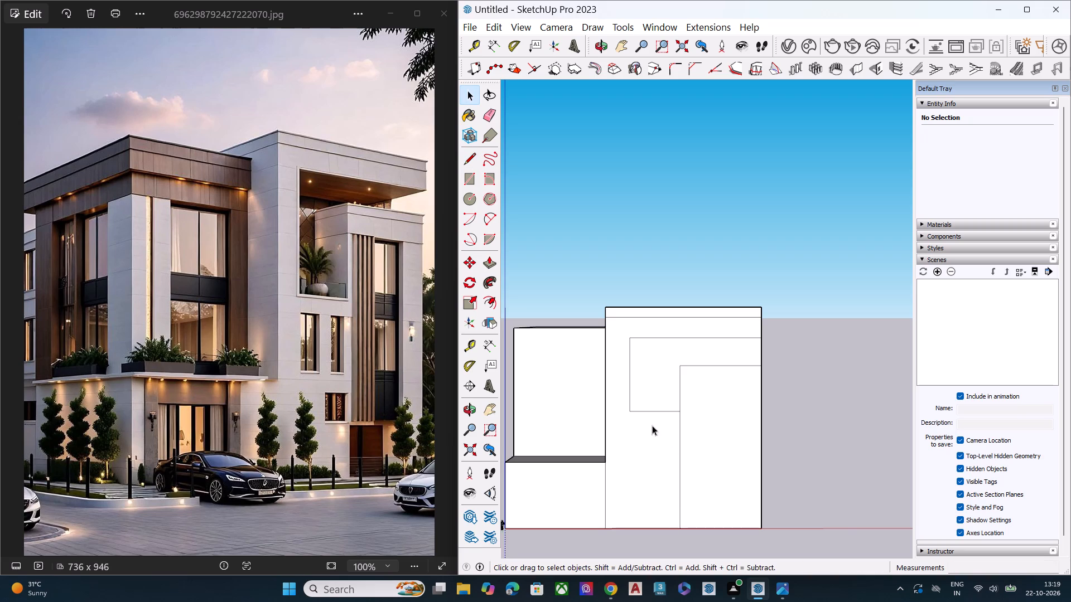
Push/Pull the L-shaped face about 35' into the tall block, forming the open-sided balcony recess.
middle_click_drag(652, 425, 664, 415)
middle_click_drag(658, 356, 796, 476)
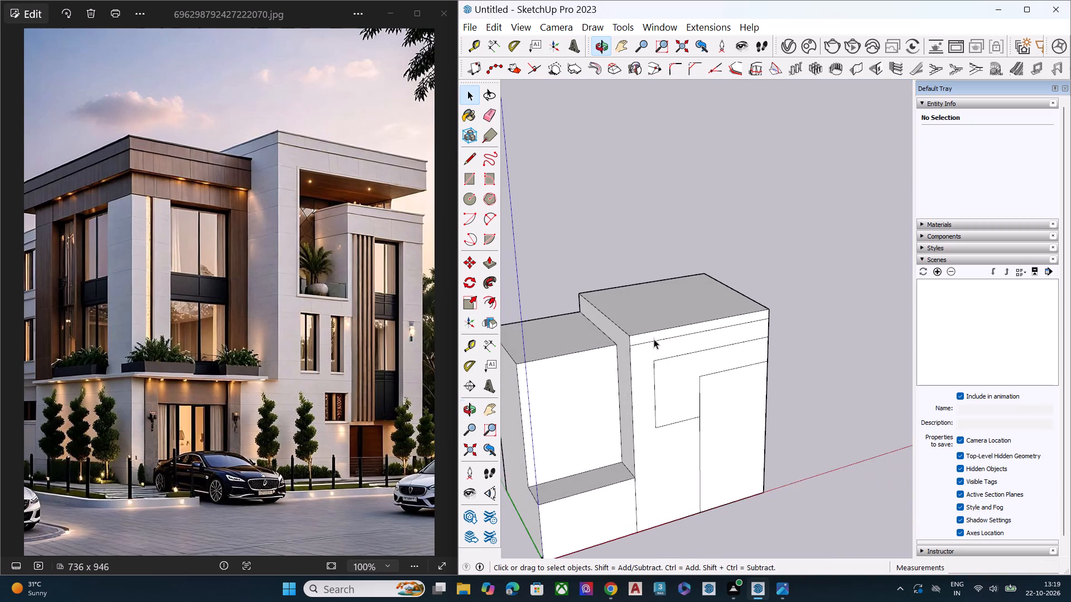
scroll(654, 337, "up", 6)
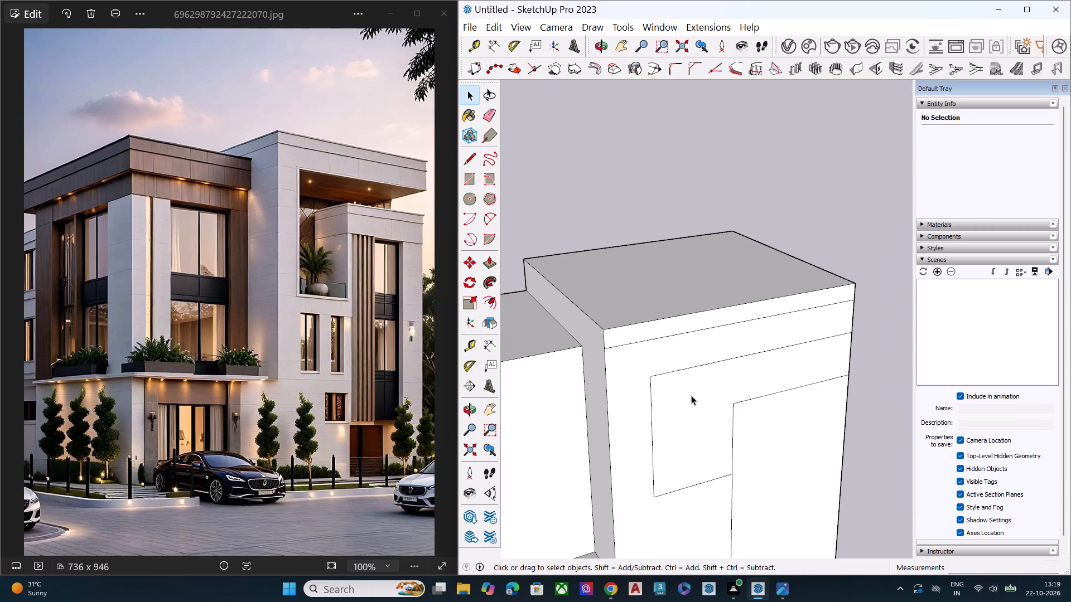
left_click(691, 395)
type("[P")
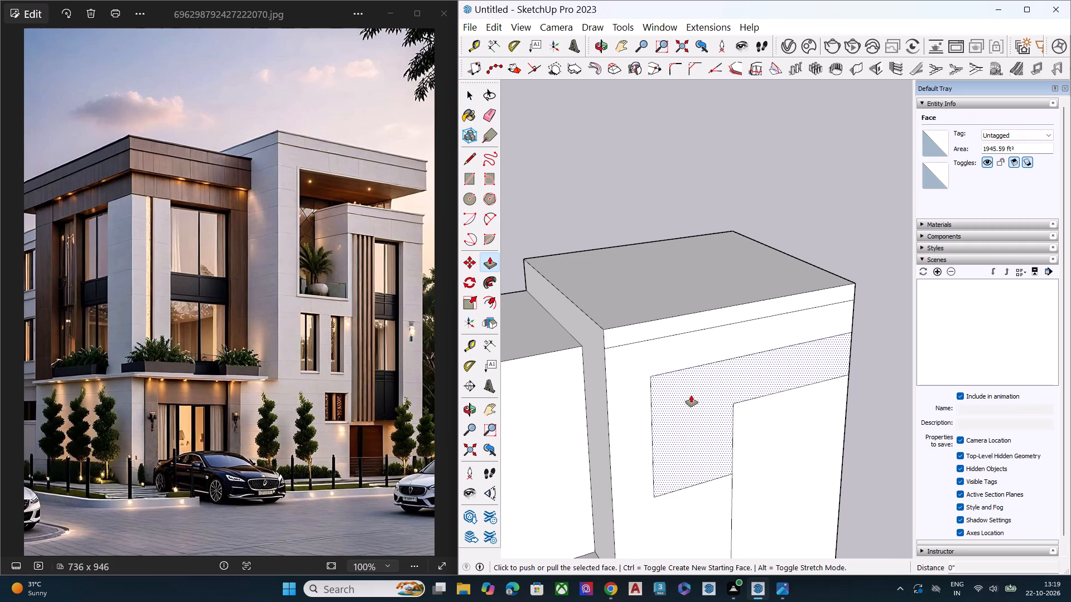
left_click(691, 395)
middle_click_drag(670, 369, 303, 295)
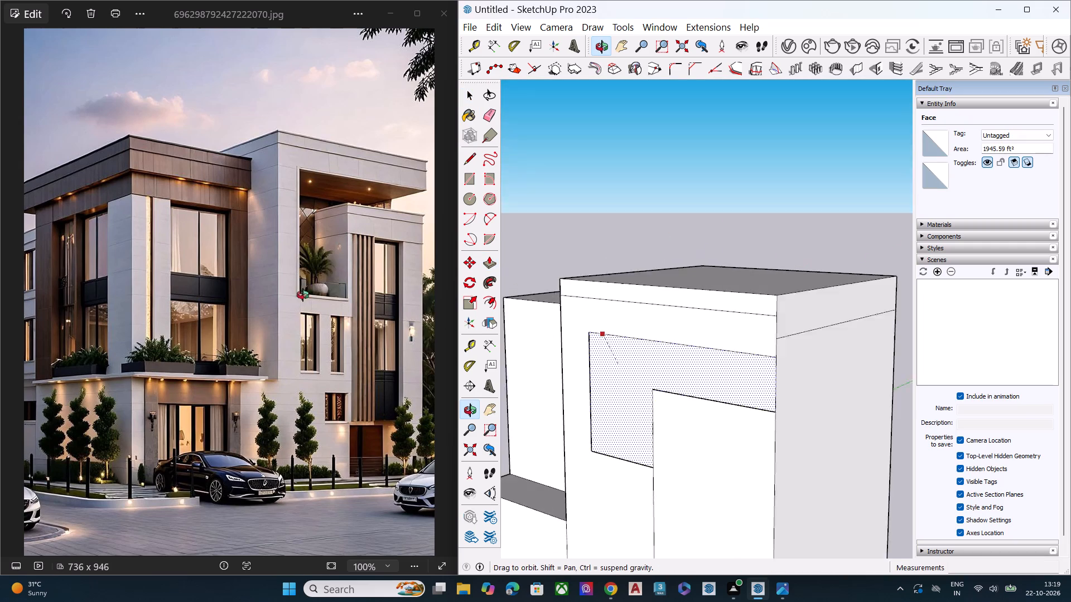
middle_click_drag(303, 295, 302, 294)
scroll(688, 418, "down", 4)
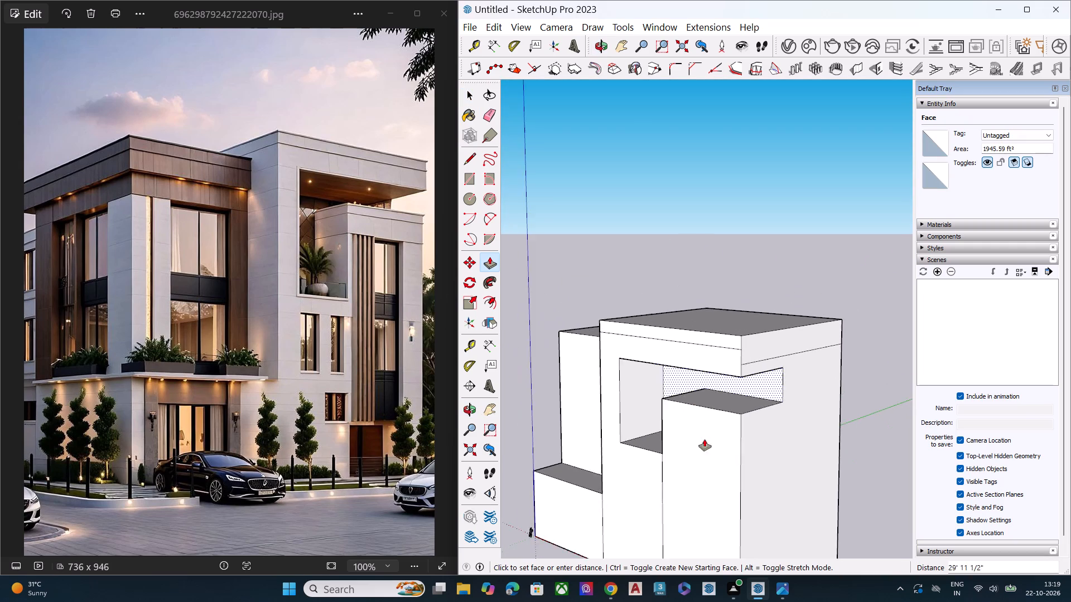
middle_click_drag(691, 428, 578, 372)
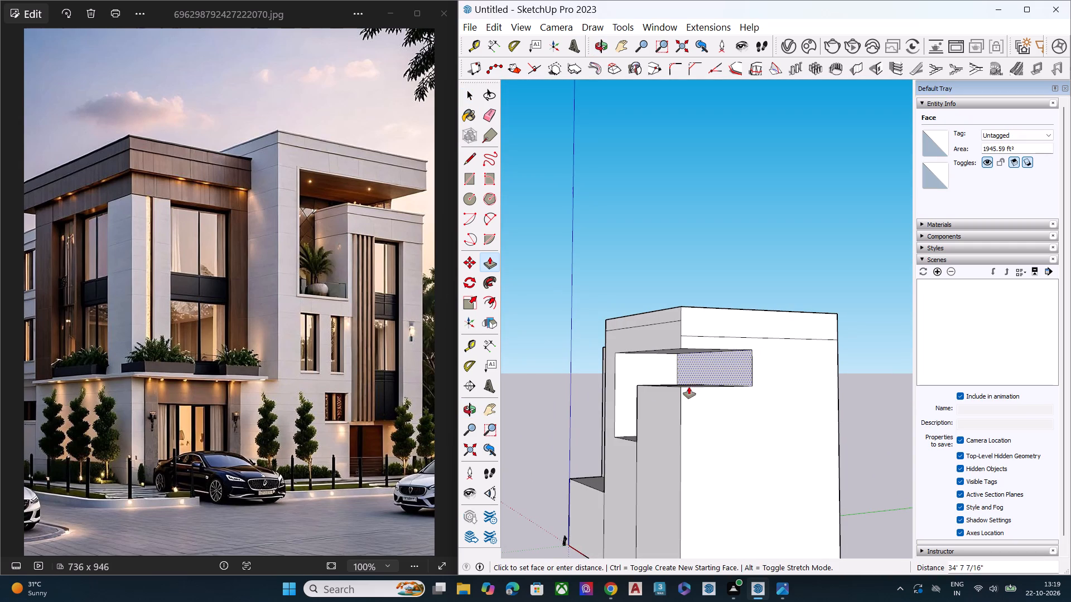
left_click(685, 371)
Push/Pull the recess's back face partway back toward the front to make the balcony shallower.
scroll(738, 376, "up", 2)
scroll(738, 376, "down", 3)
scroll(749, 380, "up", 2)
left_click_drag(744, 373, 705, 377)
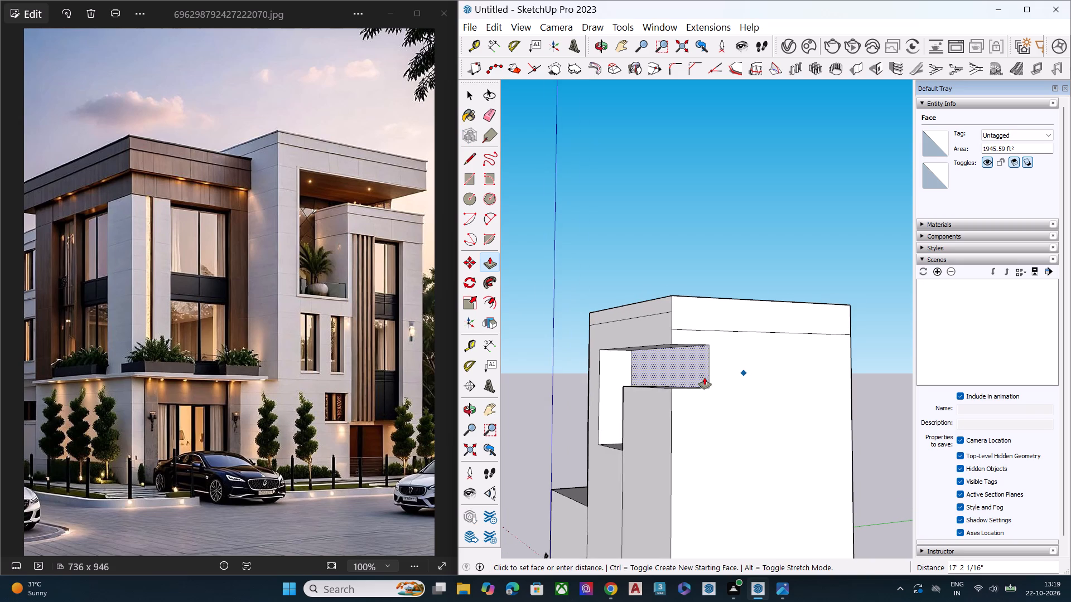
left_click_drag(705, 377, 701, 379)
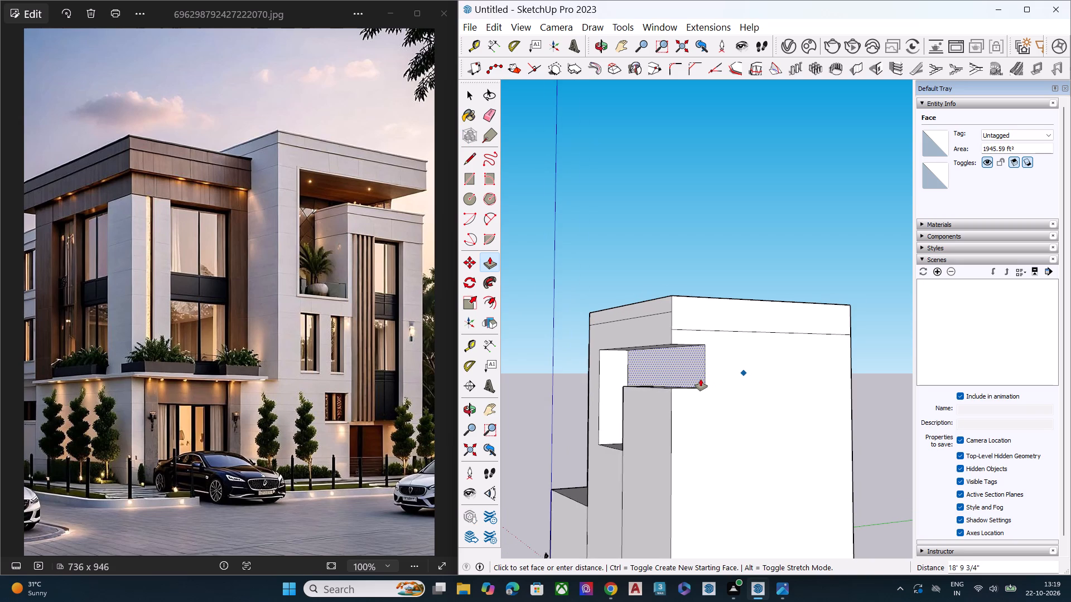
left_click_drag(701, 379, 726, 372)
key("space")
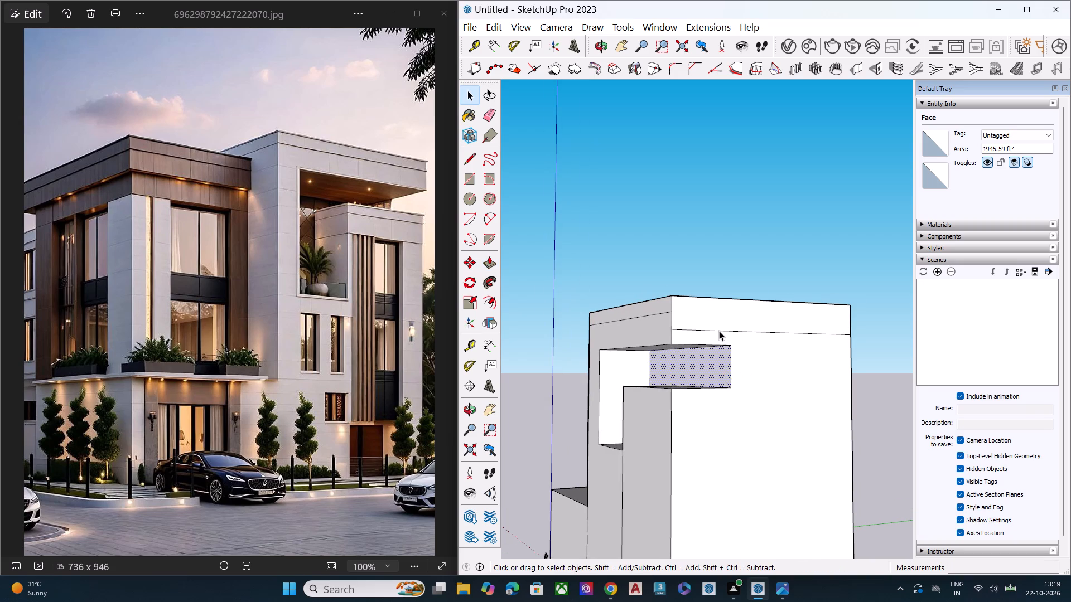
Delete the horizontal seam edge above the recess on the tall block's outer side face.
left_click(719, 331)
key("Delete")
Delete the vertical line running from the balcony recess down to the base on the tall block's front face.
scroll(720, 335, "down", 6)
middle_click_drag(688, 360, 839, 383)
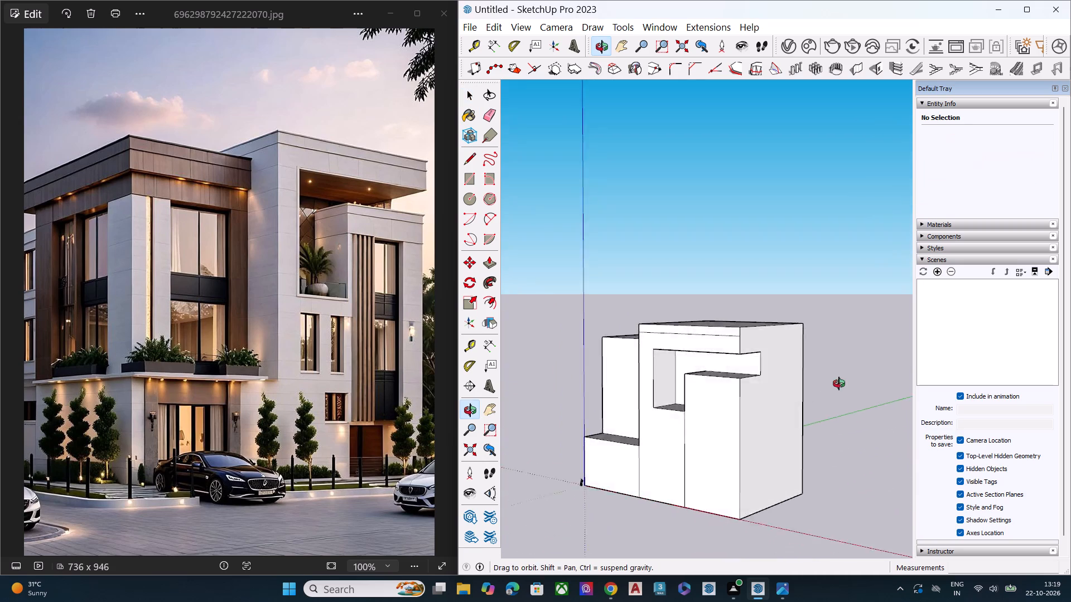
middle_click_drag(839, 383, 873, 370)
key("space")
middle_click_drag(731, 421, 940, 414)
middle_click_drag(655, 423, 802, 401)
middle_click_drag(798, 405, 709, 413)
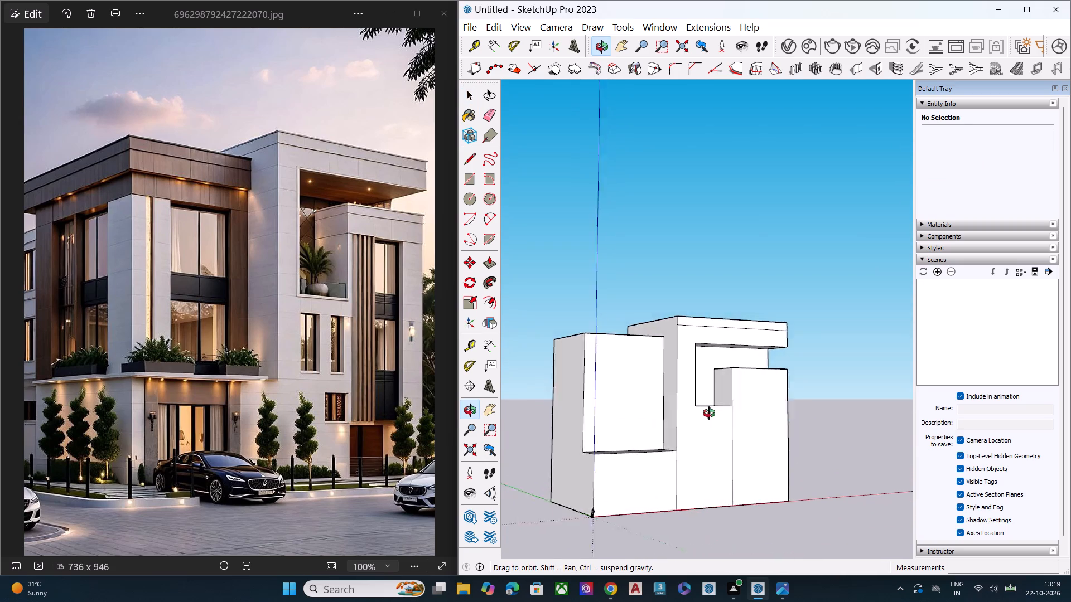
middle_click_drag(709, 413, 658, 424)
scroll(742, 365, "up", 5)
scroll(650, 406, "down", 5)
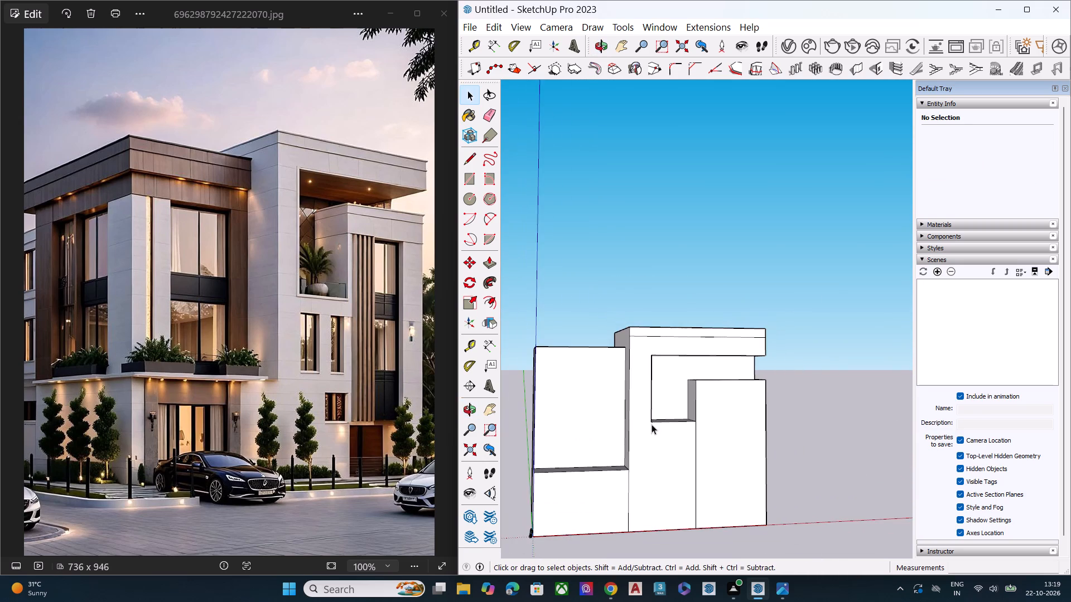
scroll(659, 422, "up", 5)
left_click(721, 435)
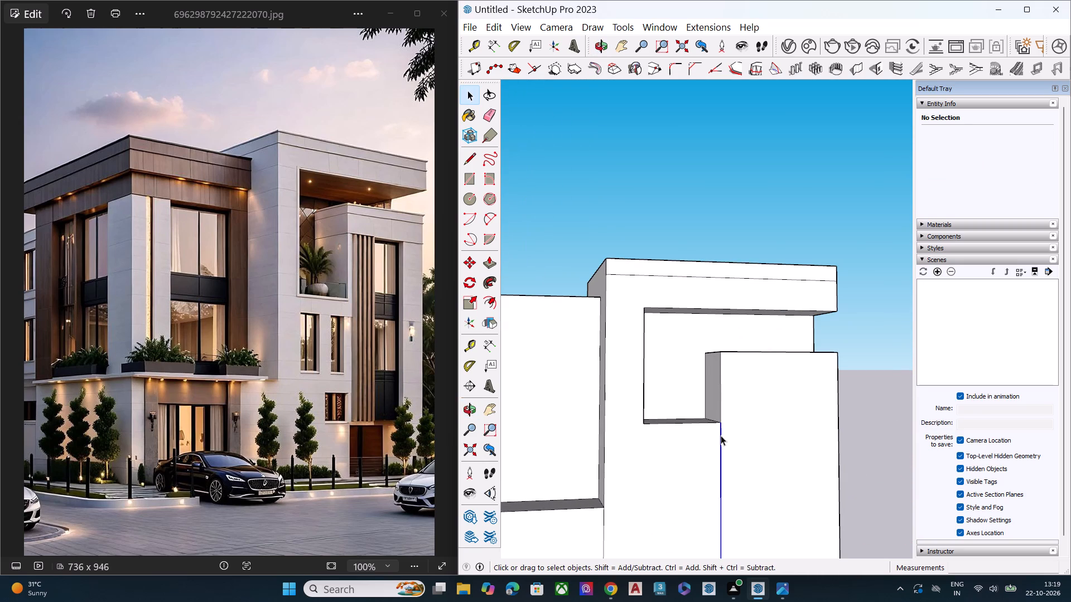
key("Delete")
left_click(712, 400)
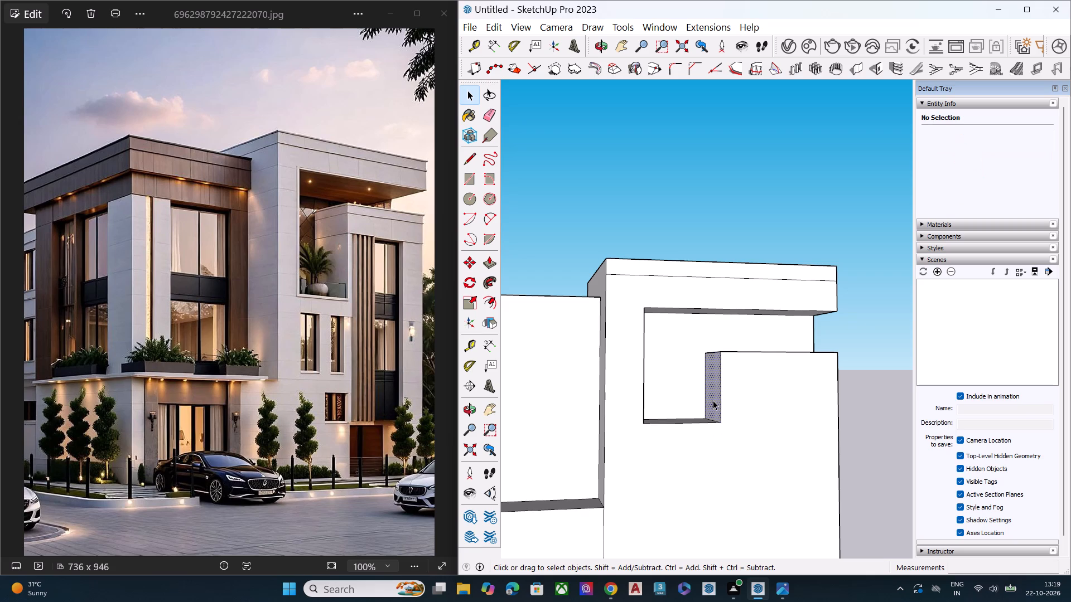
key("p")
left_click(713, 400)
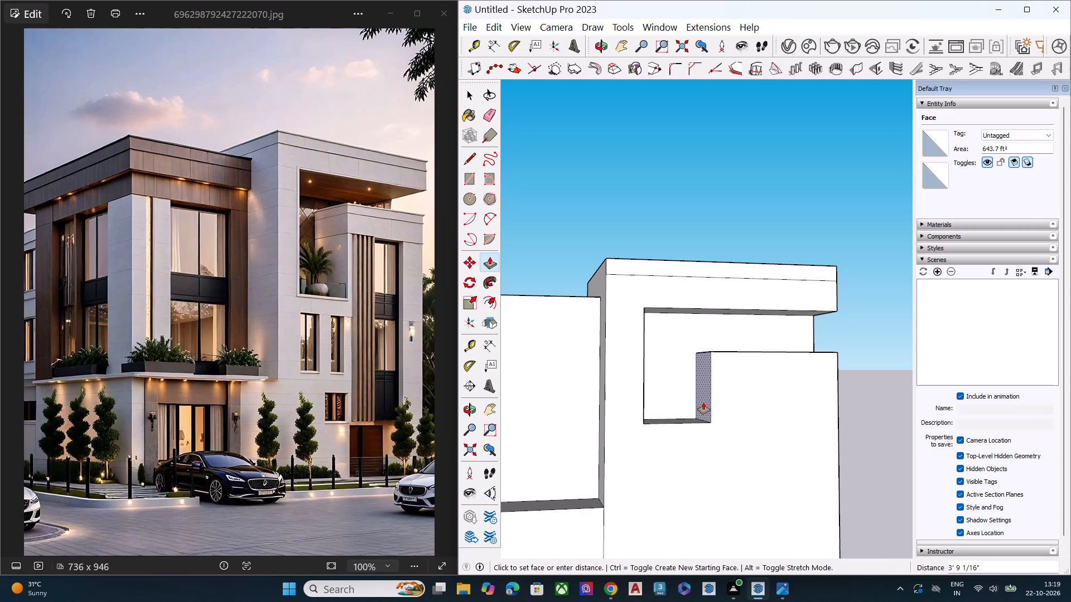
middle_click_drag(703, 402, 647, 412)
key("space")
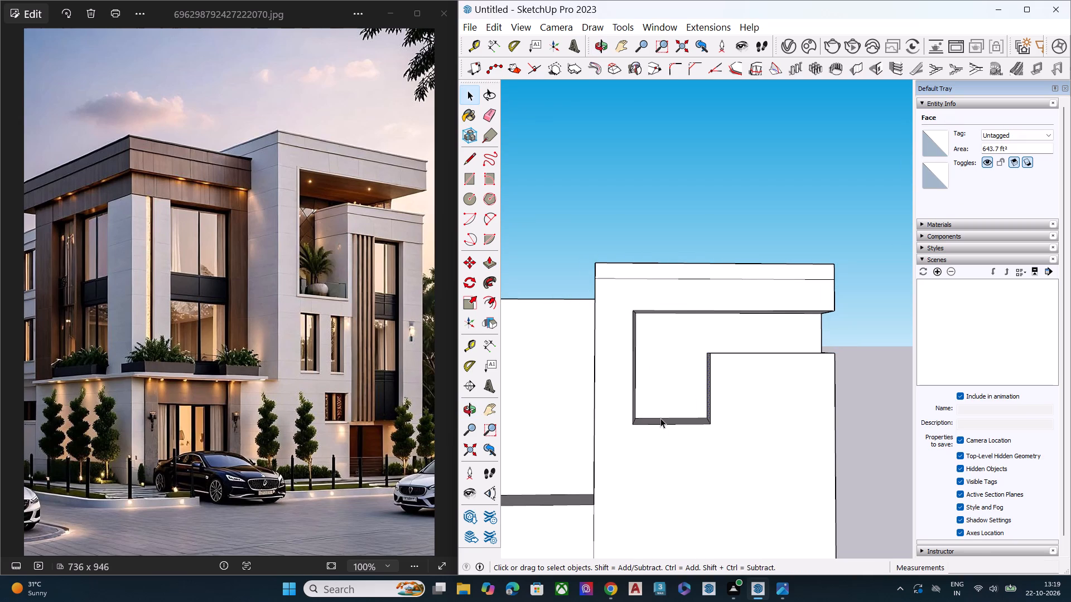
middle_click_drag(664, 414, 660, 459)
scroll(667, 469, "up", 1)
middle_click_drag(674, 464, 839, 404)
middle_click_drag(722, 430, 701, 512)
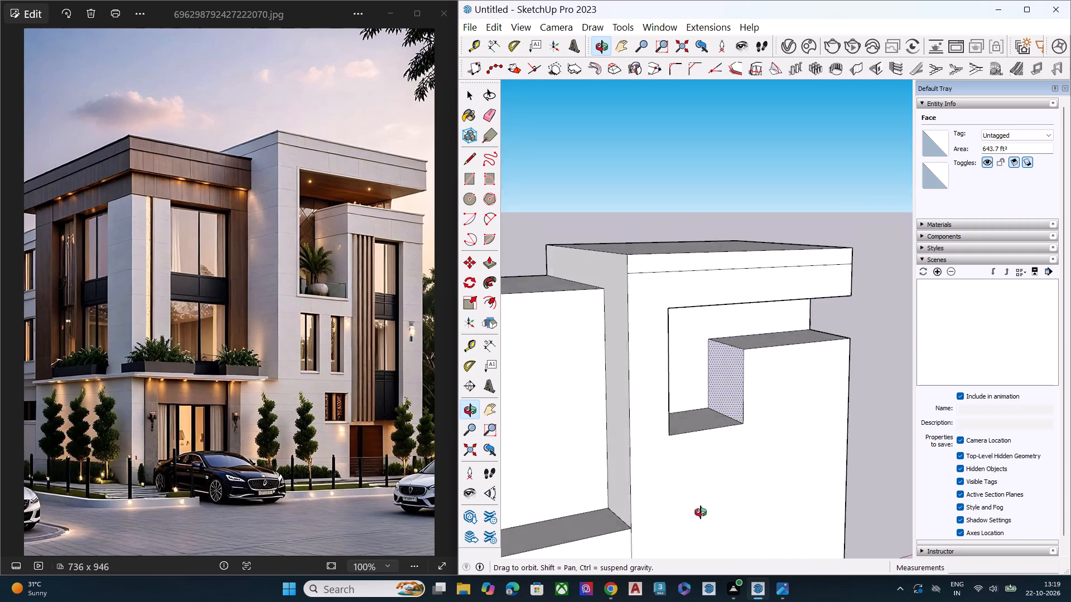
Push/Pull the balcony recess's inner side face slightly inward to narrow the opening.
middle_click_drag(701, 512, 696, 546)
middle_click_drag(706, 396, 494, 388)
scroll(635, 375, "up", 2)
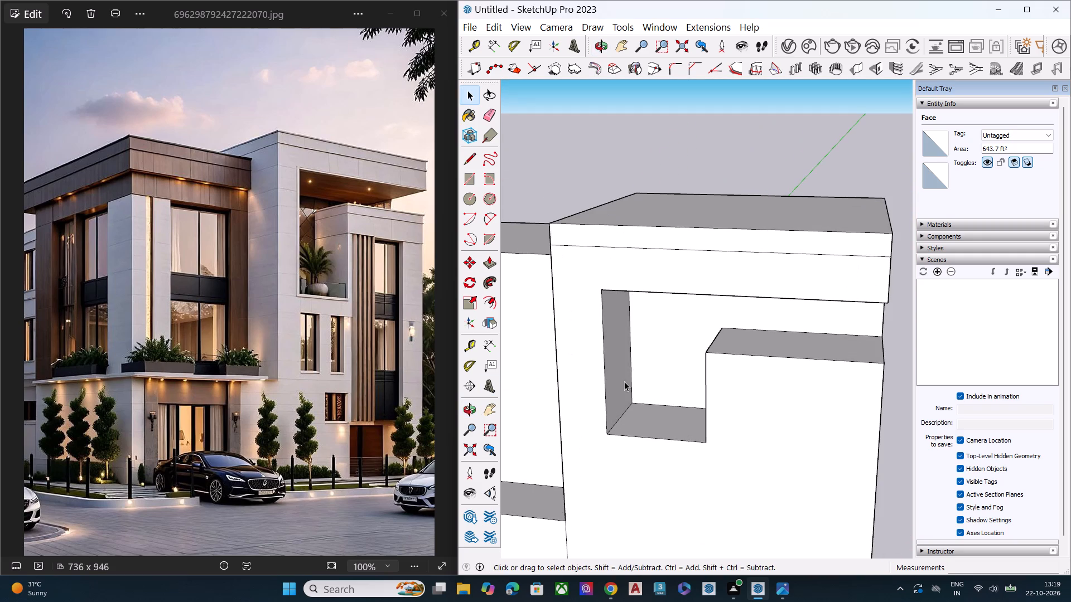
left_click(624, 381)
key("p")
left_click(624, 381)
left_click(633, 383)
key("space")
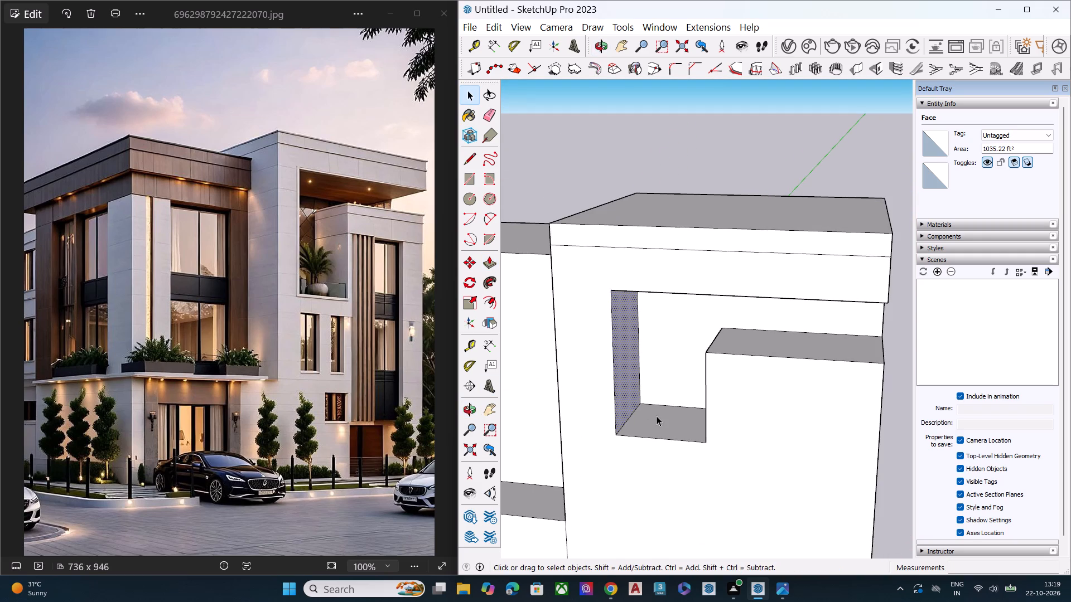
Push/Pull the balcony recess's floor face slightly downward to make the opening taller.
left_click(657, 416)
key("p")
left_click(655, 417)
left_click(655, 428)
key("space")
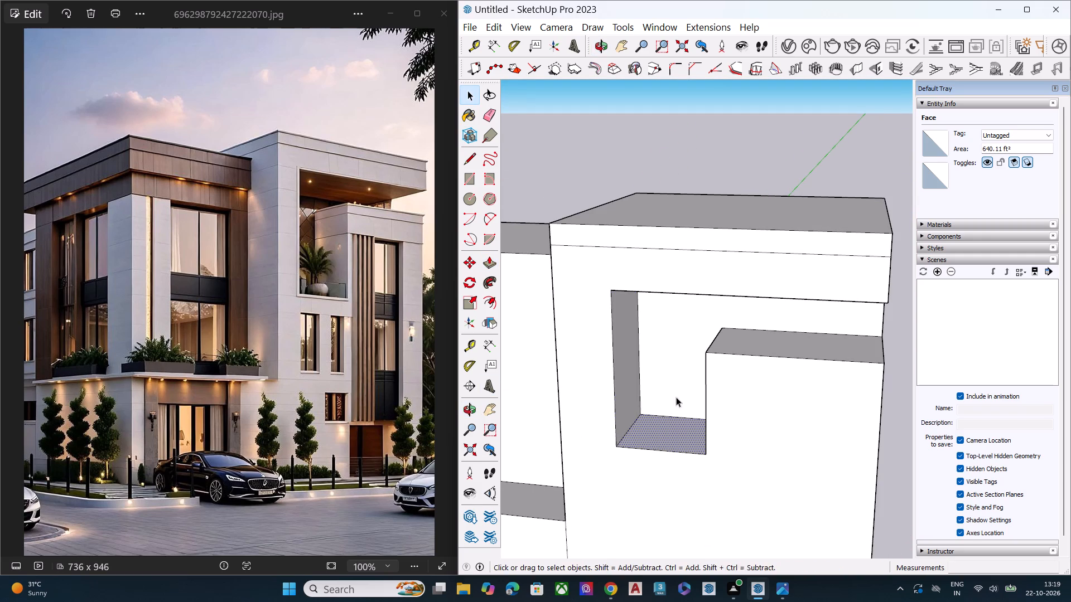
Examine the whole massing from several angles and compare its block proportions with the reference house.
scroll(676, 397, "down", 2)
scroll(677, 397, "up", 1)
scroll(677, 397, "down", 5)
middle_click_drag(665, 402, 749, 317)
scroll(754, 376, "down", 1)
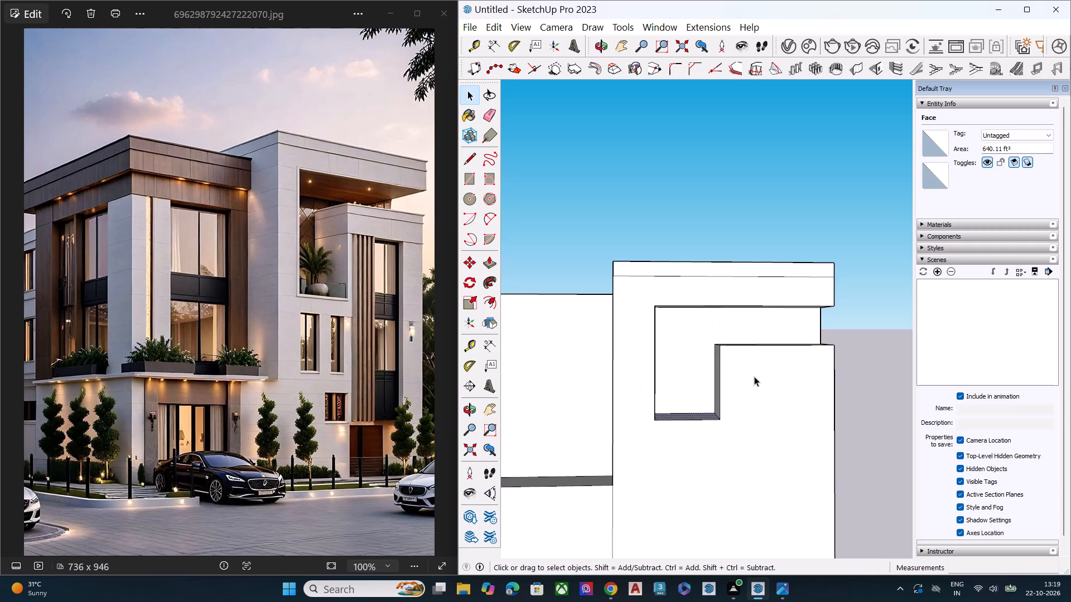
scroll(754, 376, "down", 3)
middle_click_drag(753, 380, 785, 367)
scroll(779, 377, "down", 4)
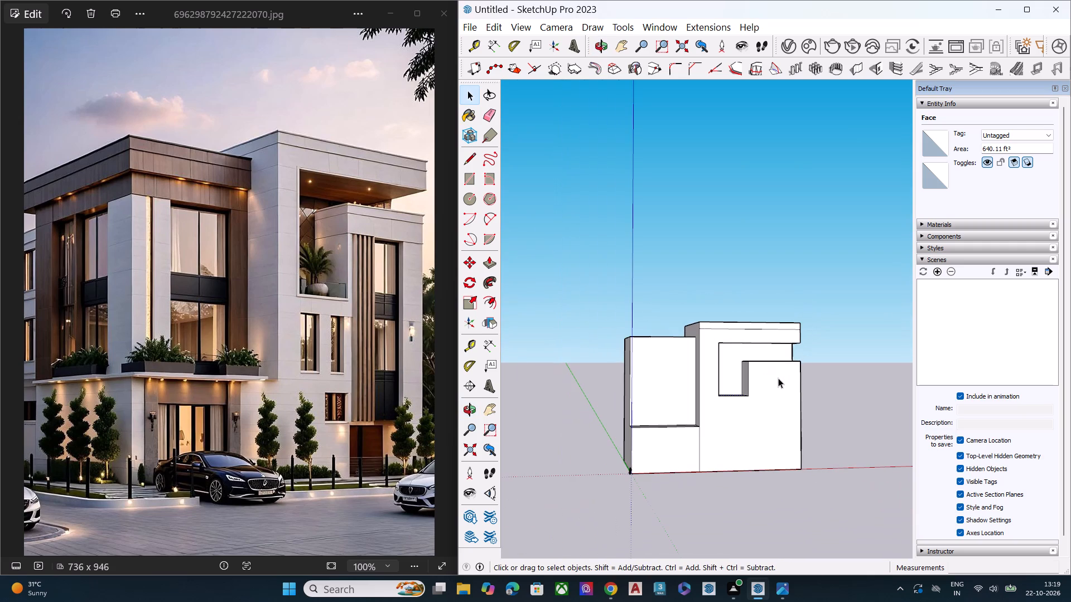
scroll(766, 382, "down", 3)
scroll(764, 381, "up", 1)
scroll(764, 381, "down", 2)
scroll(754, 453, "down", 1)
scroll(754, 453, "up", 4)
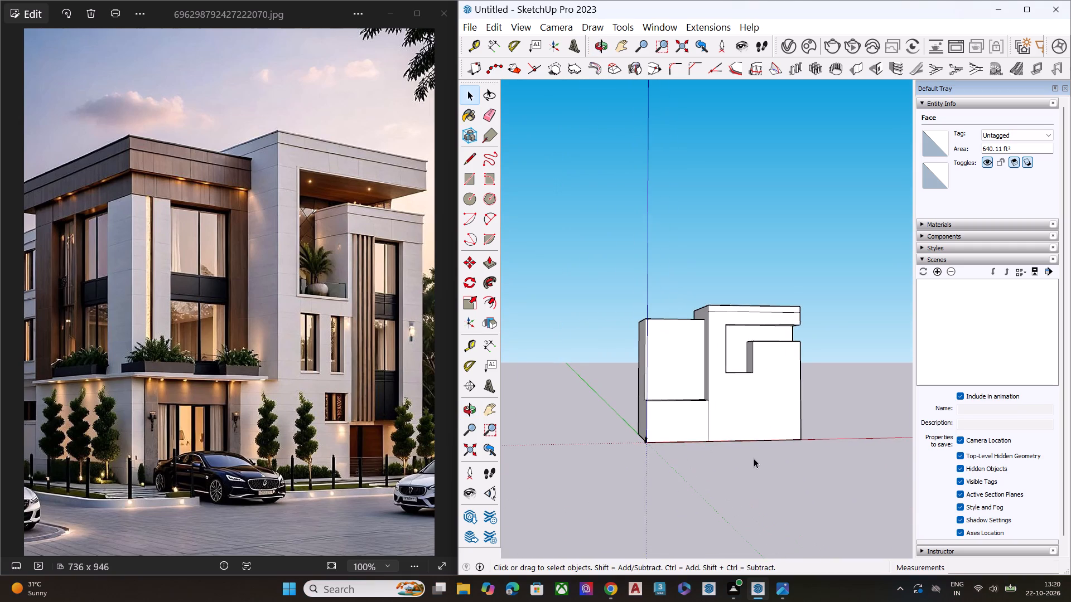
scroll(649, 387, "up", 1)
middle_click_drag(650, 387, 733, 440)
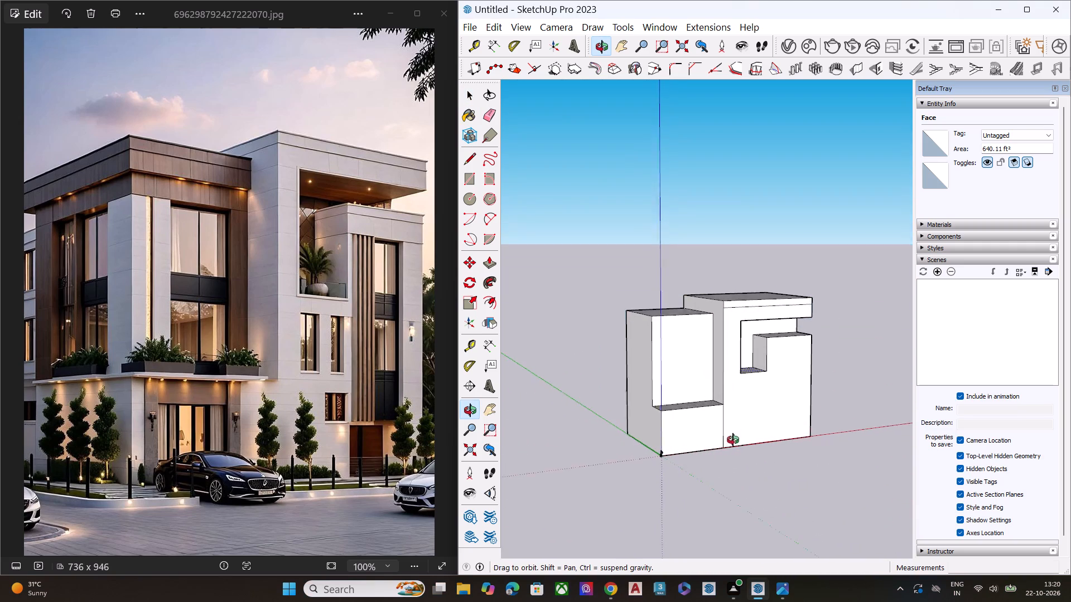
middle_click_drag(733, 440, 732, 449)
scroll(675, 325, "up", 3)
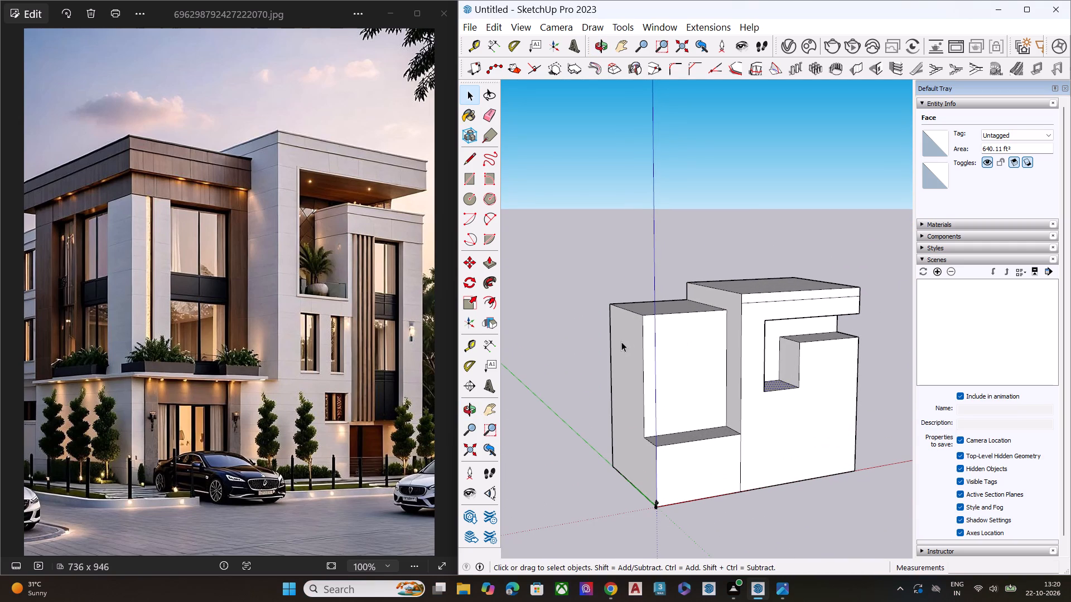
middle_click_drag(733, 328, 722, 294)
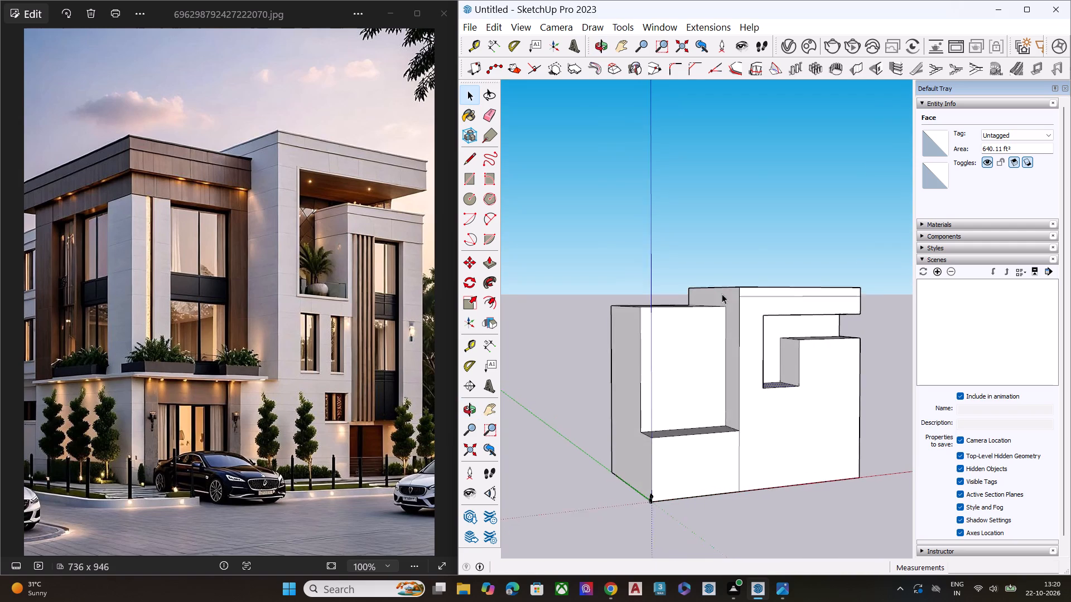
scroll(712, 315, "up", 7)
scroll(706, 339, "down", 2)
scroll(705, 348, "up", 2)
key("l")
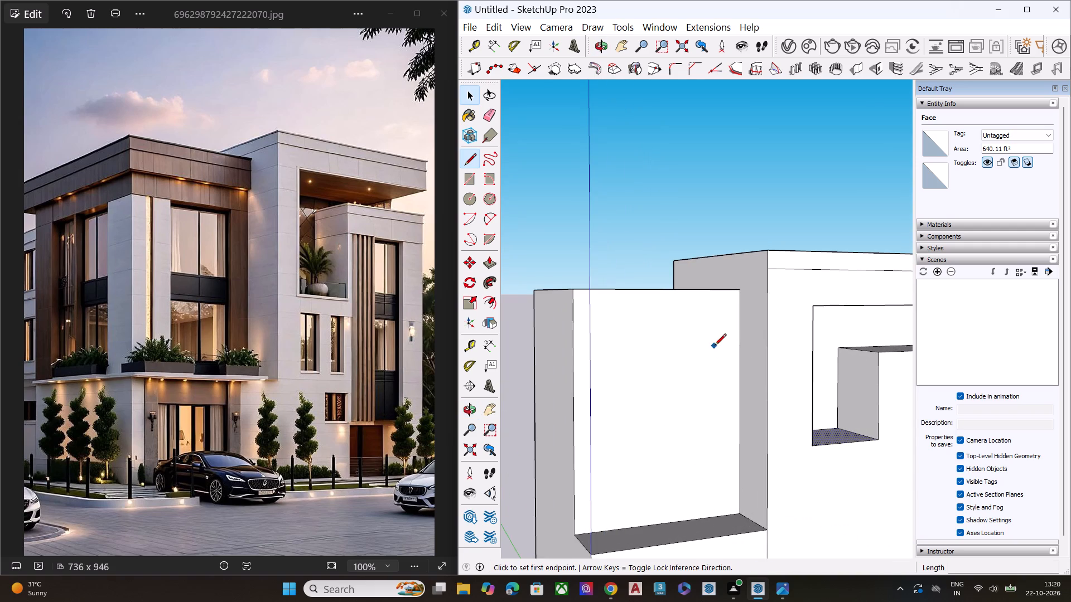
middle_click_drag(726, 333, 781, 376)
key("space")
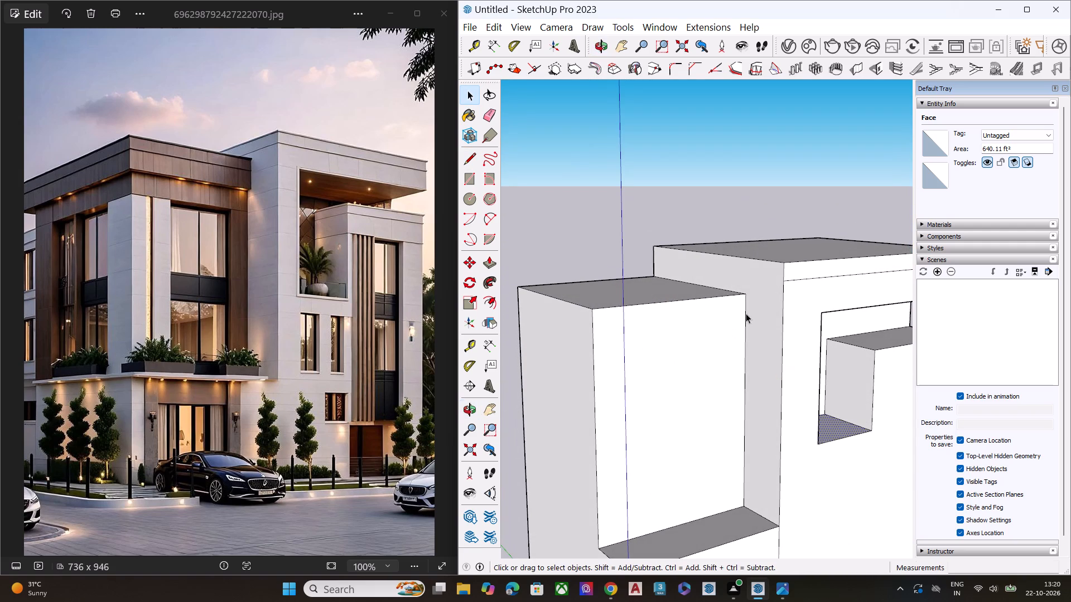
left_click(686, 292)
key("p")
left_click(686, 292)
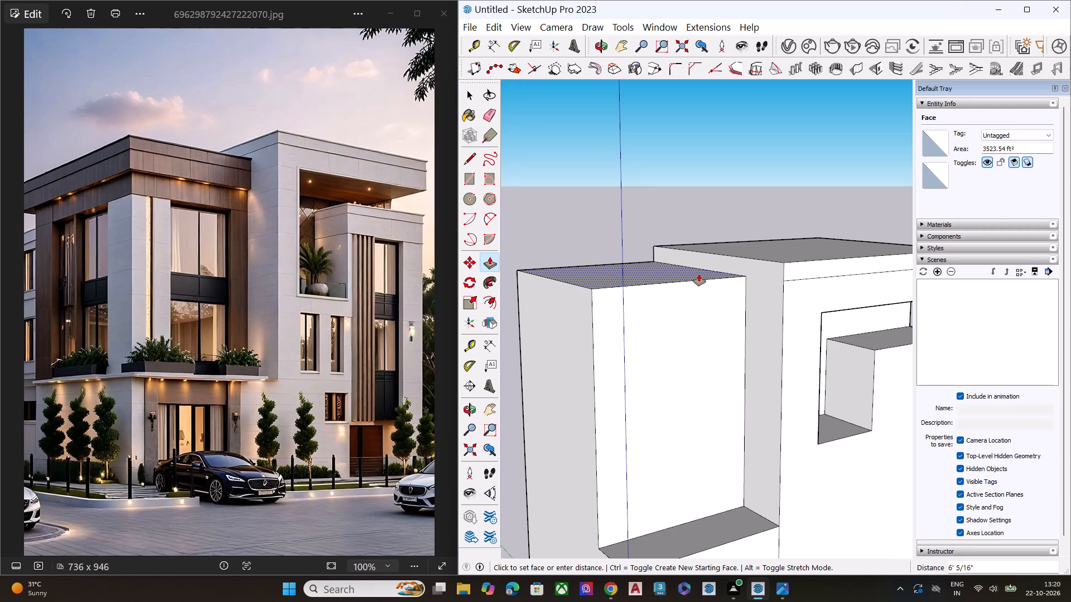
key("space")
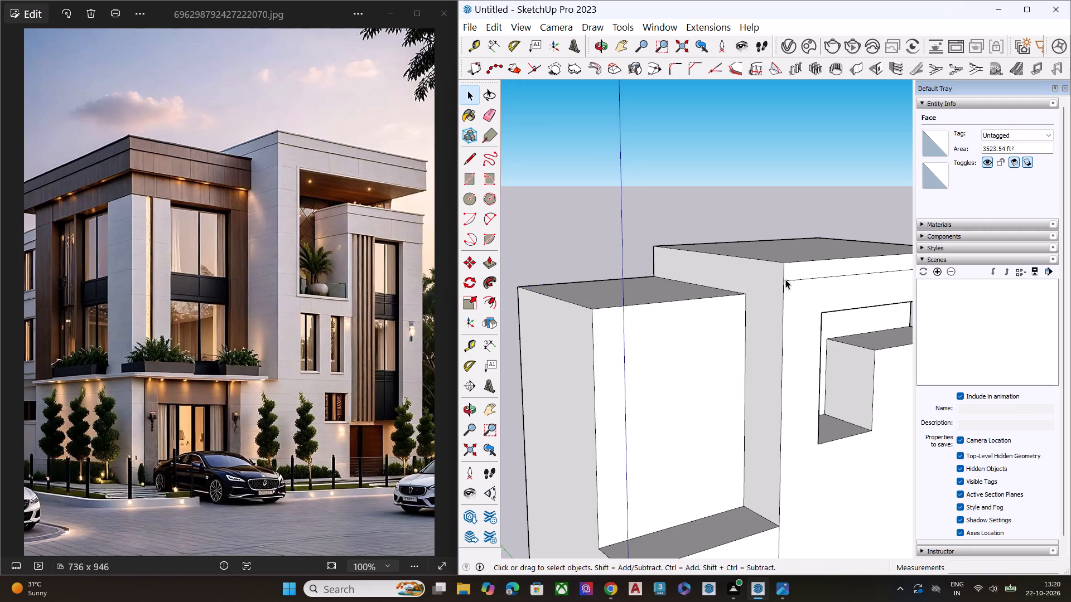
Draw a line about 81' 3" long across the tall block's side face, continuing the front parapet line to the rear edge.
scroll(795, 271, "up", 3)
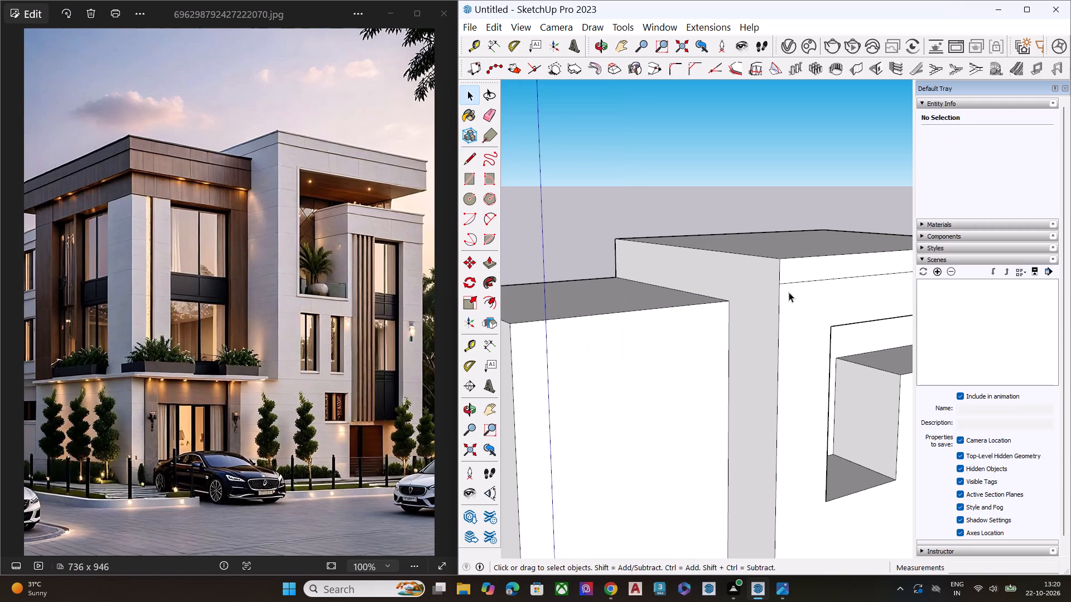
key("l")
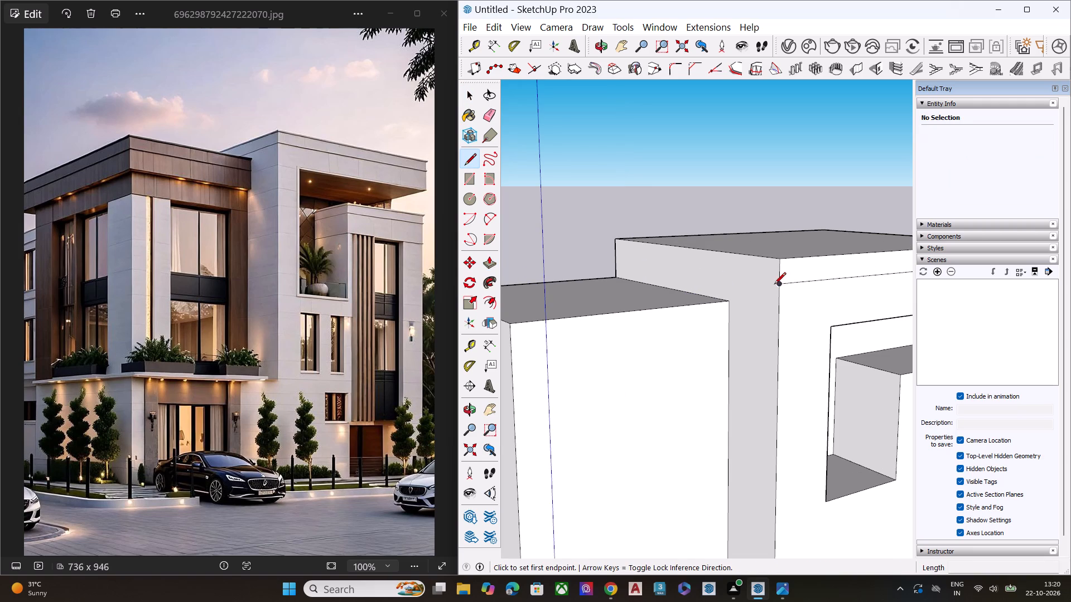
left_click(778, 285)
scroll(629, 262, "up", 5)
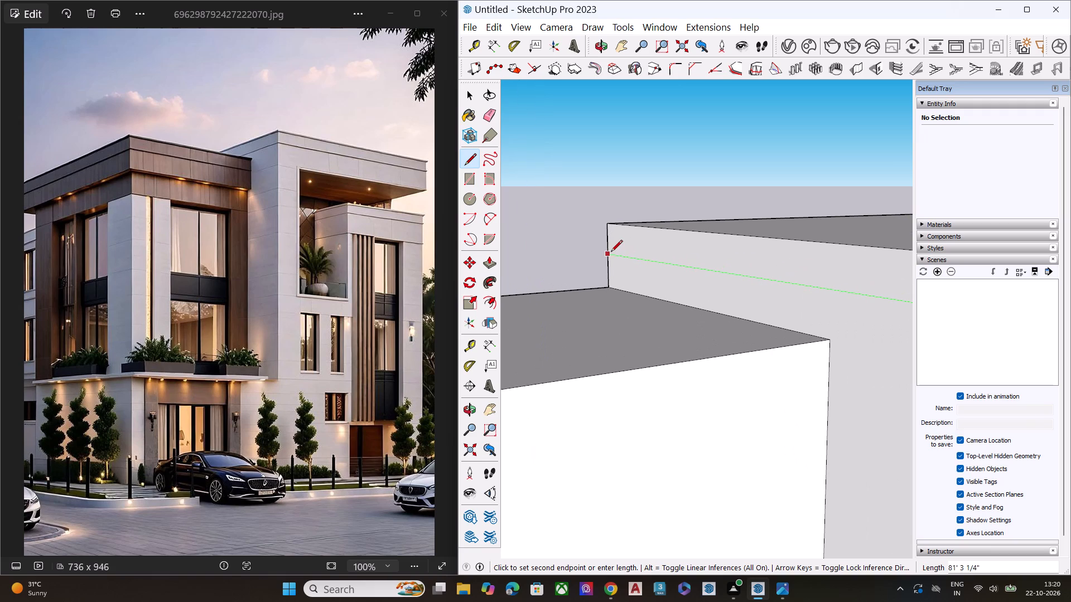
left_click(611, 253)
key("space")
Push/Pull the lower block's top face up about 1' 10", closer to the tall block's parapet line.
scroll(605, 250, "down", 5)
middle_click_drag(669, 273, 661, 236)
middle_click_drag(648, 294, 654, 338)
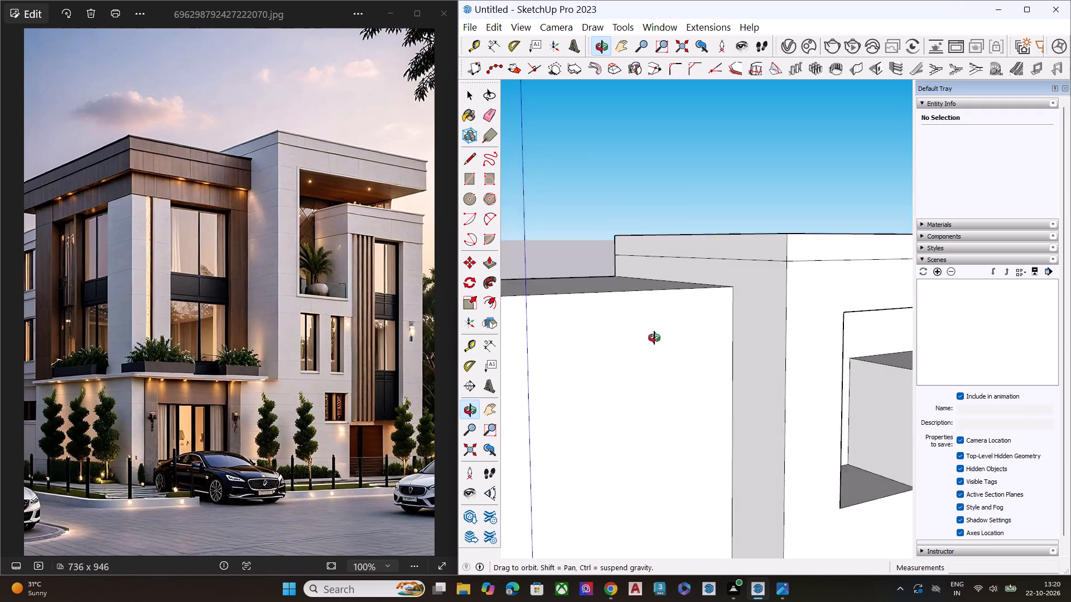
middle_click_drag(654, 338, 655, 343)
scroll(655, 343, "up", 1)
left_click(633, 294)
key("p")
left_click(633, 294)
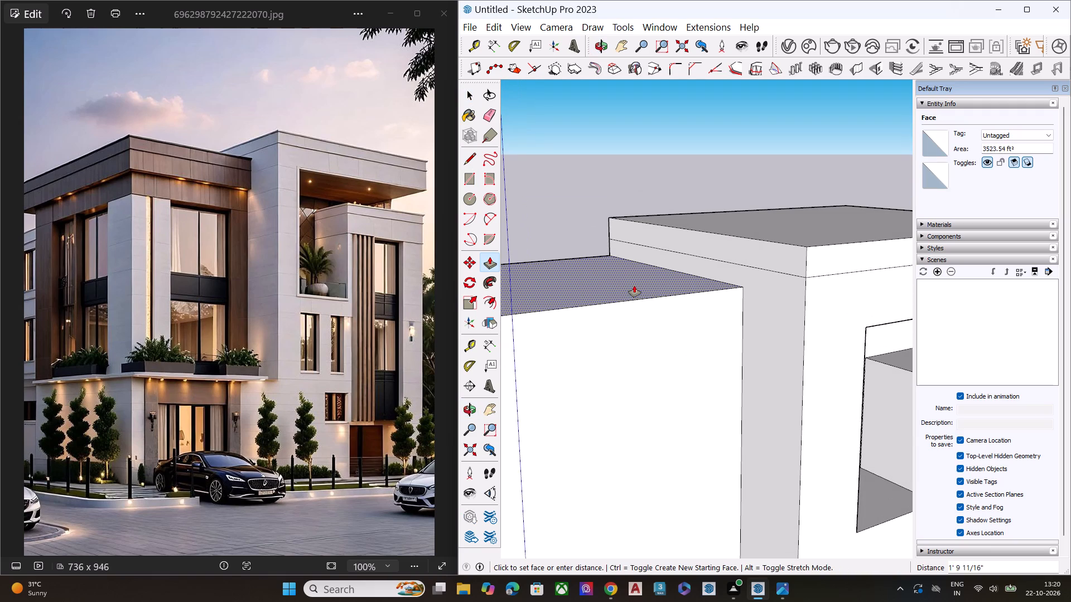
left_click(634, 285)
key("space")
scroll(813, 318, "down", 2)
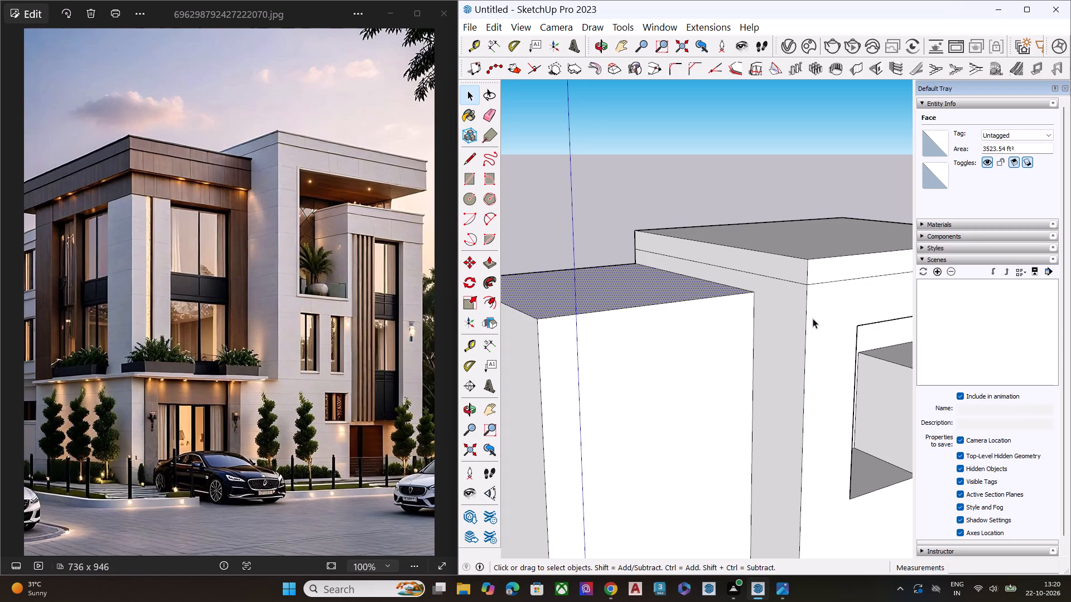
Check the lower block's roof level against the tall block's parapet line from several angles.
scroll(705, 223, "down", 2)
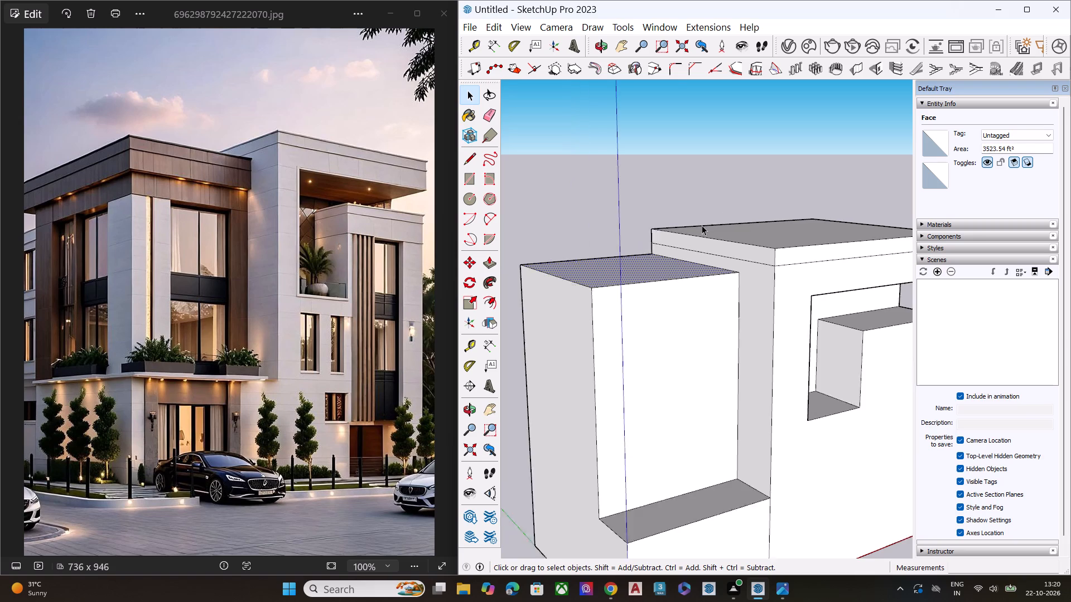
scroll(702, 225, "down", 2)
middle_click_drag(696, 250, 711, 230)
key("space")
left_click(721, 190)
scroll(713, 266, "up", 2)
middle_click_drag(695, 263, 684, 255)
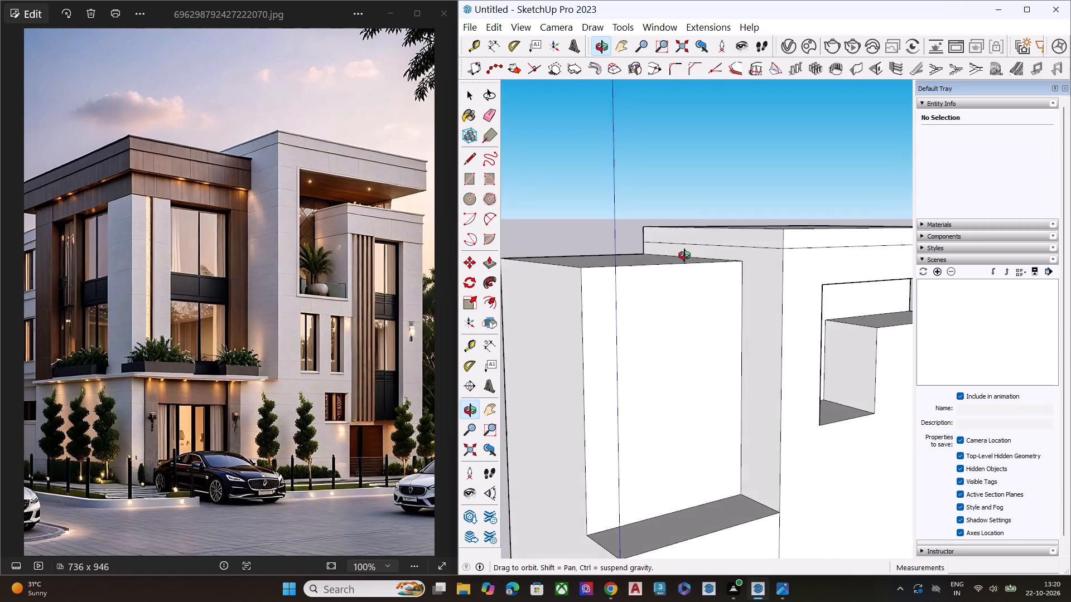
middle_click_drag(684, 255, 586, 221)
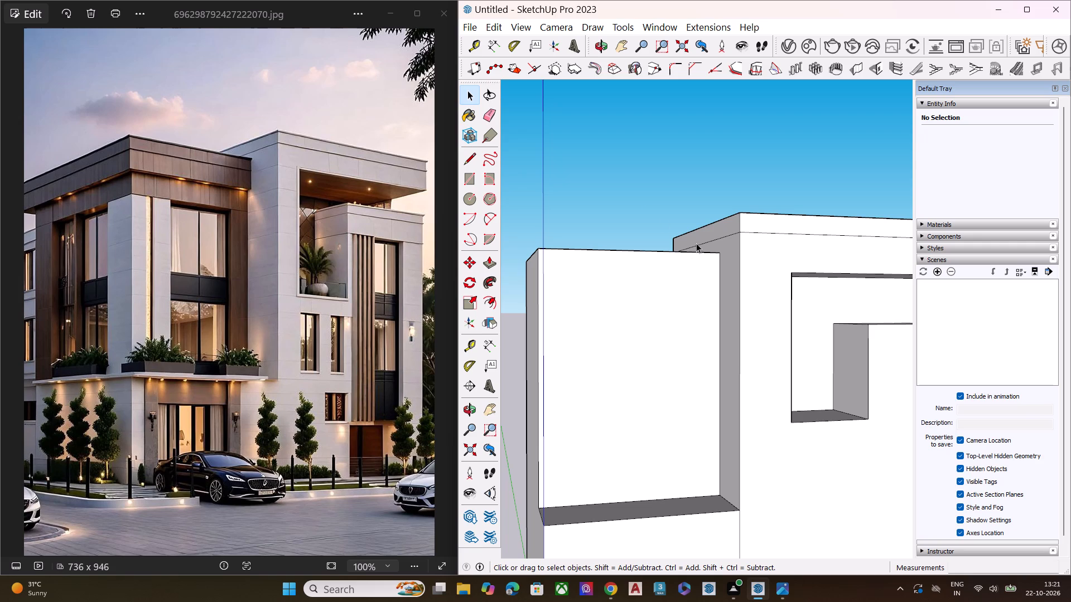
Push/Pull the balcony recess's ceiling face up about 2' 11" to heighten the opening.
scroll(636, 208, "down", 2)
middle_click_drag(833, 261, 831, 211)
scroll(842, 263, "up", 3)
left_click(837, 256)
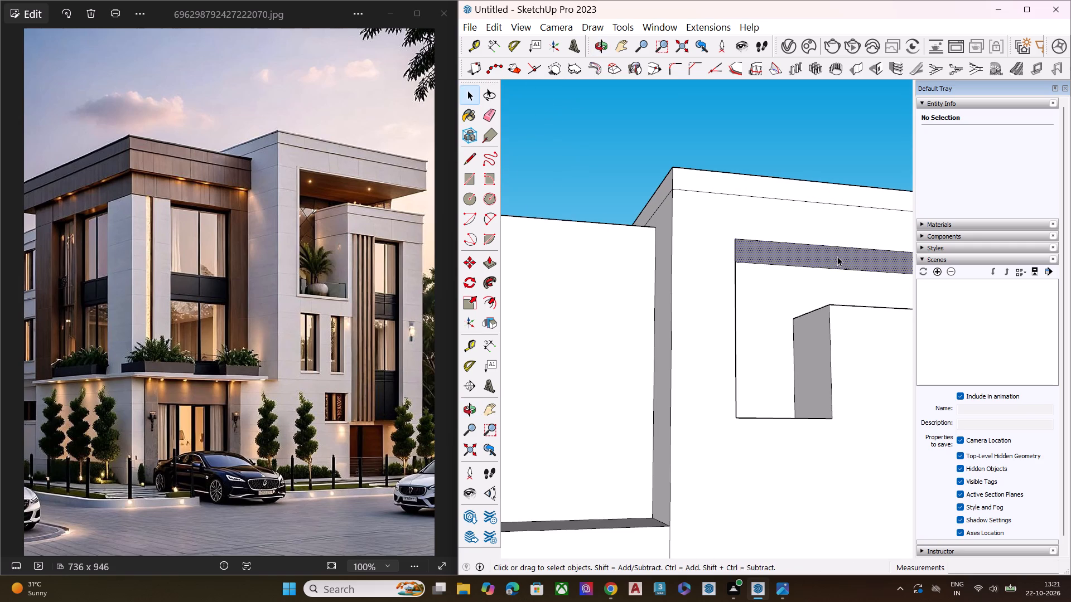
key("p")
left_click(837, 256)
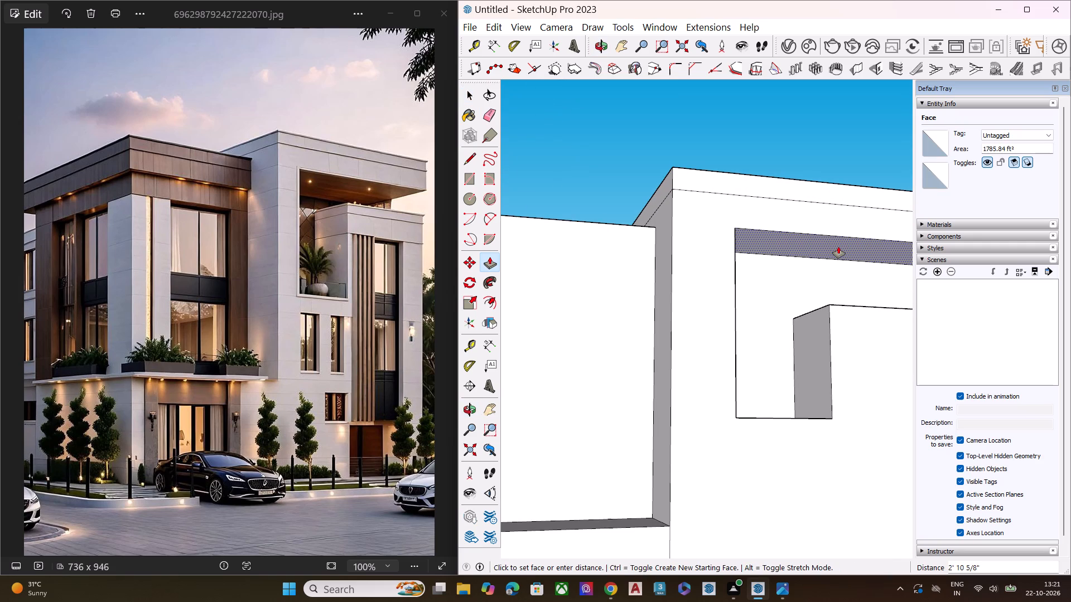
left_click(838, 246)
key("space")
middle_click_drag(784, 207, 833, 293)
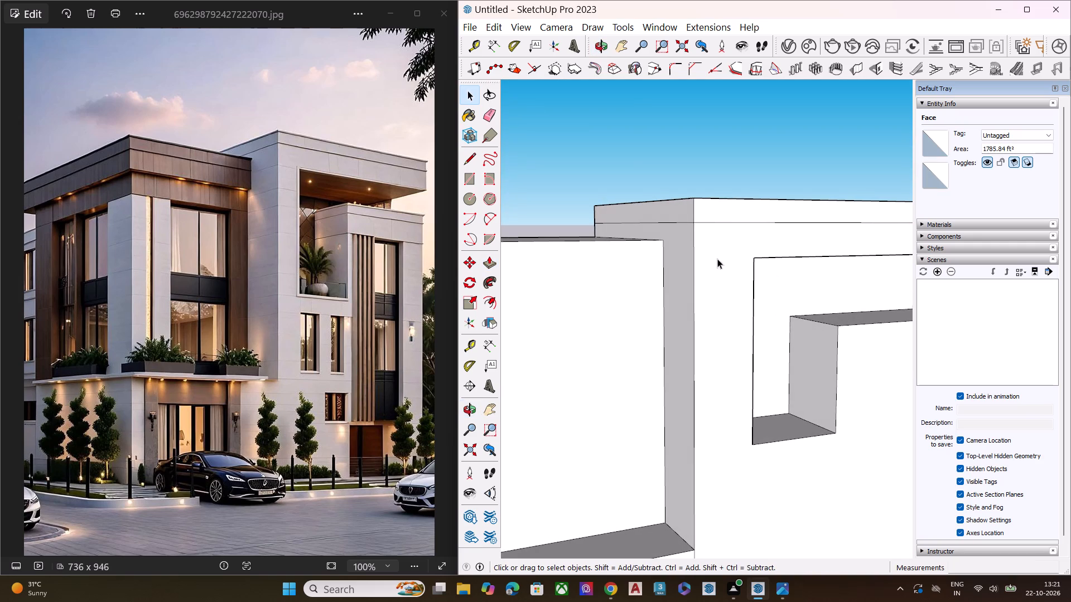
Draw a horizontal line about 56' long across the lower block's front face, just below its top edge, for the parapet band.
key("l")
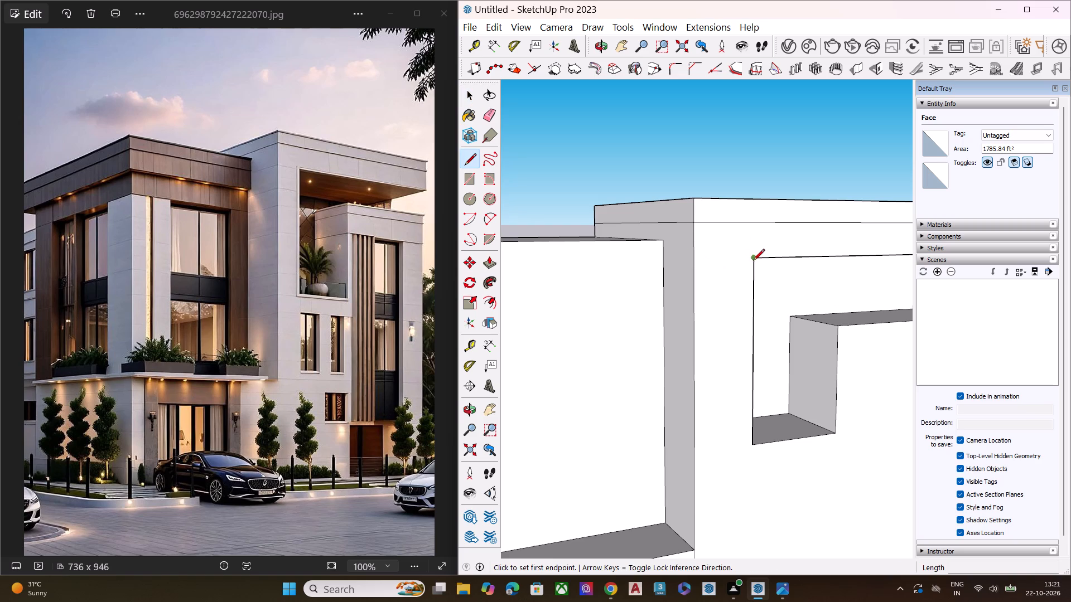
left_click(665, 260)
scroll(686, 219, "down", 11)
scroll(609, 241, "up", 9)
scroll(619, 247, "down", 1)
scroll(619, 247, "up", 3)
scroll(619, 247, "down", 2)
scroll(619, 247, "up", 2)
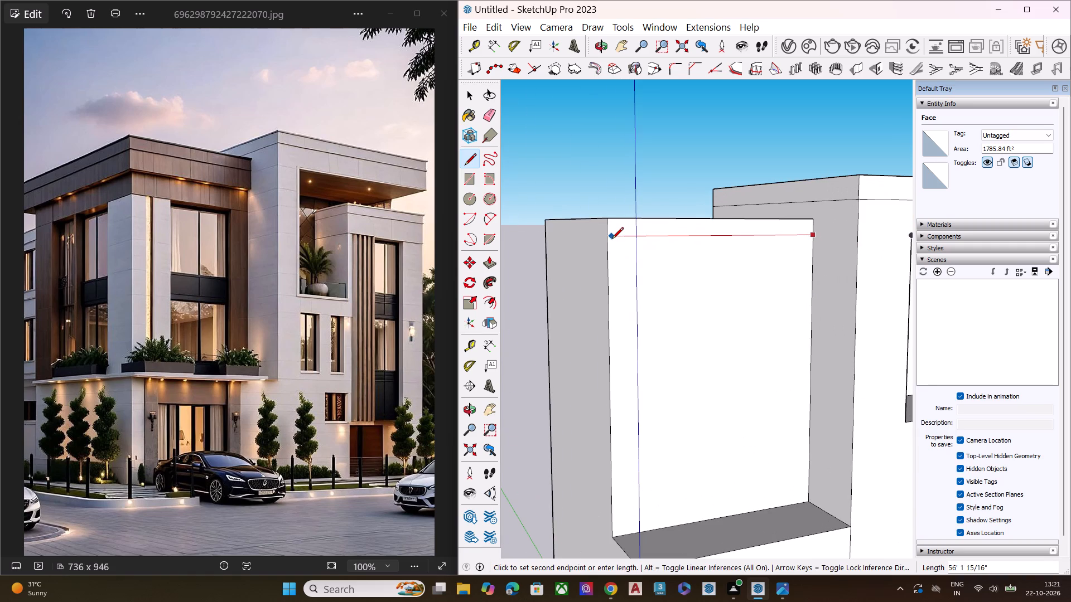
left_click(610, 239)
key("space")
Push/Pull the lower block's top face slightly upward to deepen the parapet band.
middle_click_drag(662, 222, 669, 270)
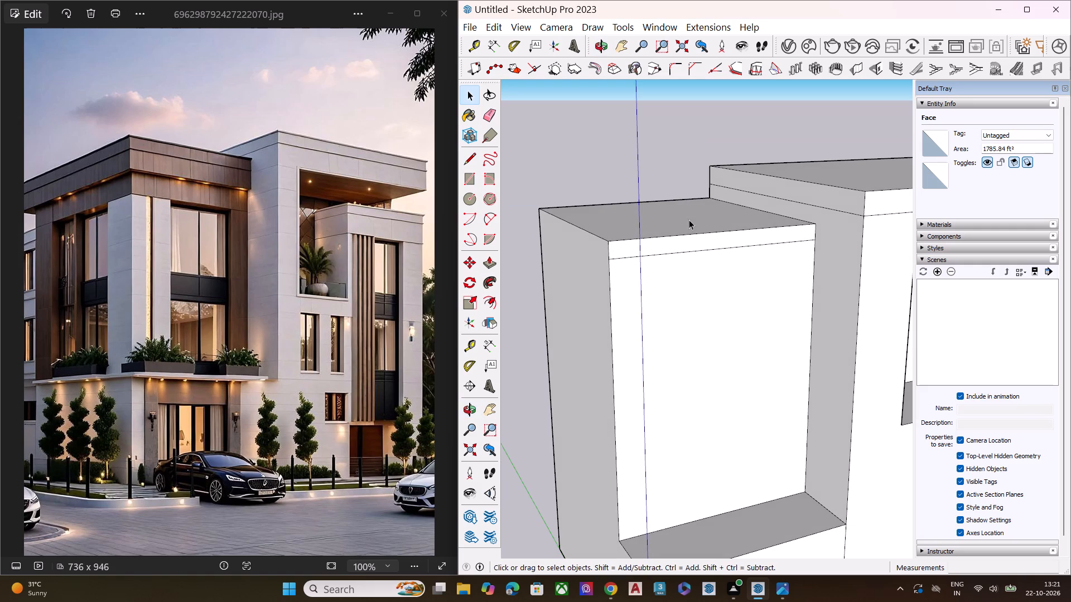
left_click(689, 220)
key("p")
left_click(683, 220)
left_click(684, 216)
key("space")
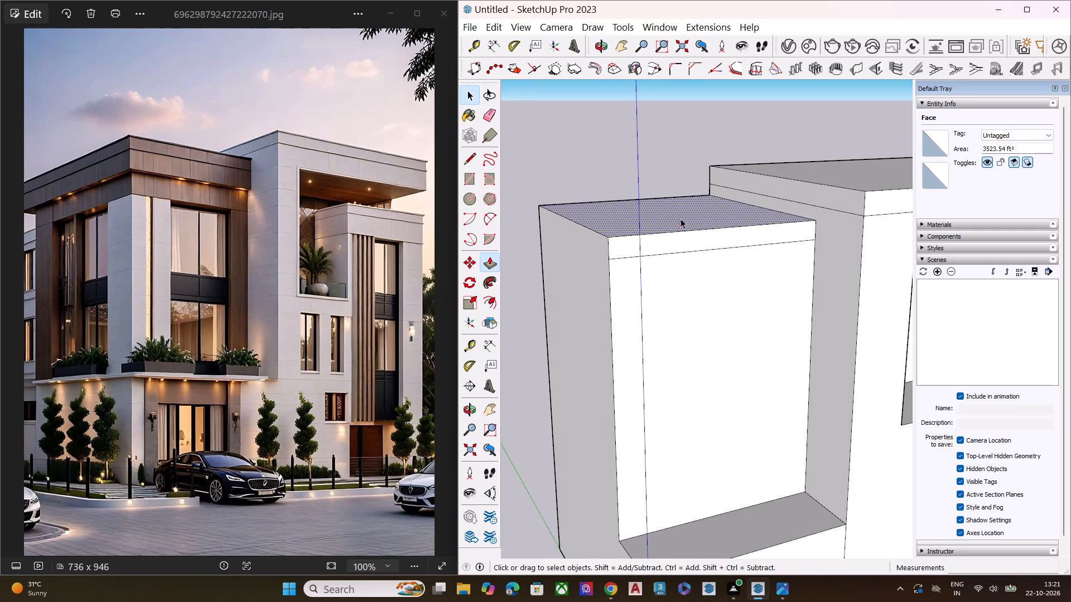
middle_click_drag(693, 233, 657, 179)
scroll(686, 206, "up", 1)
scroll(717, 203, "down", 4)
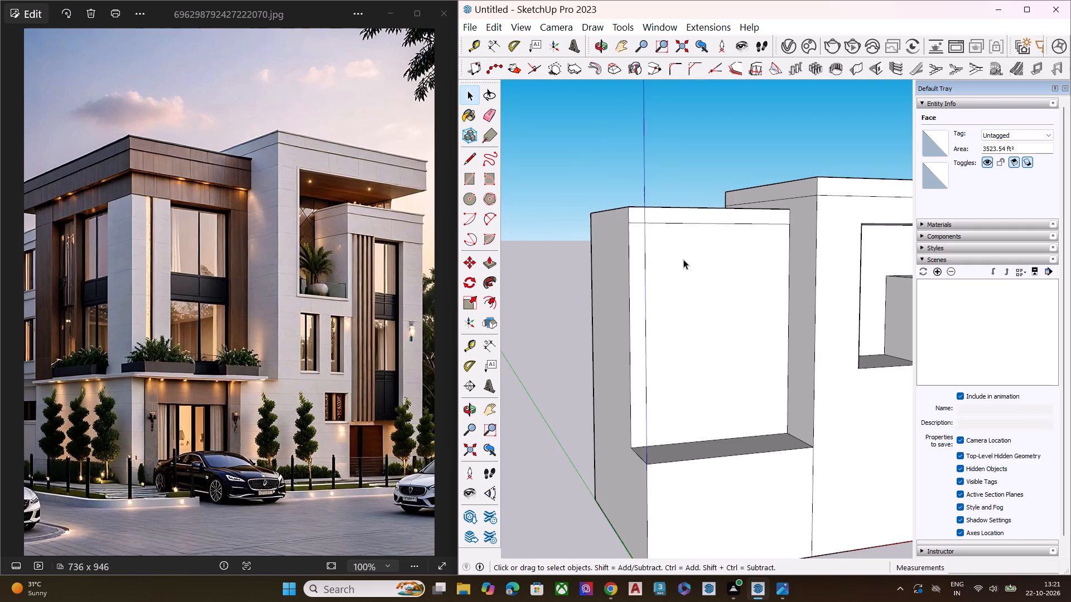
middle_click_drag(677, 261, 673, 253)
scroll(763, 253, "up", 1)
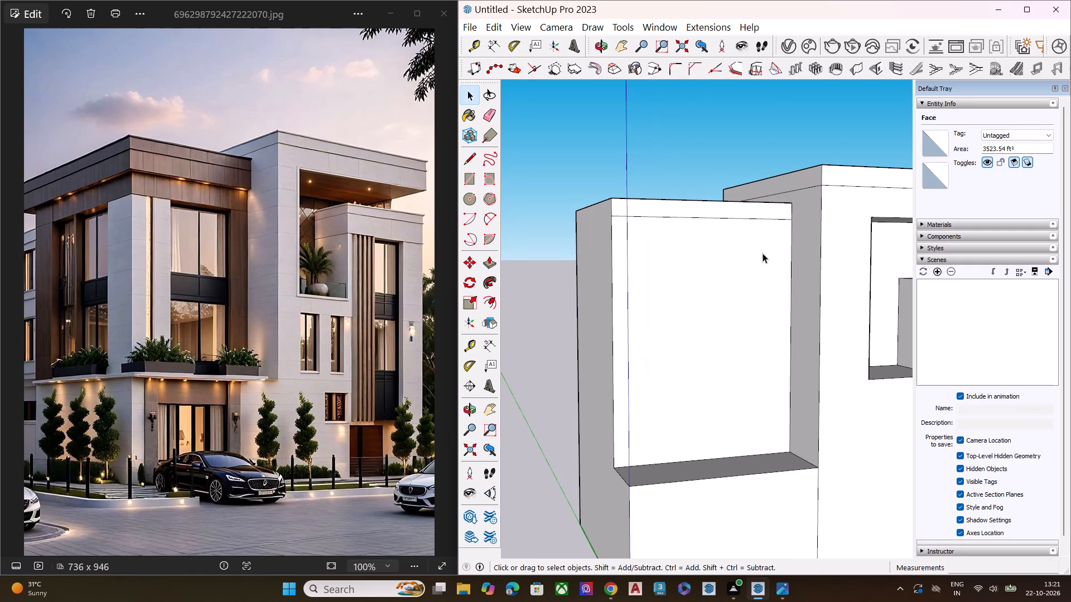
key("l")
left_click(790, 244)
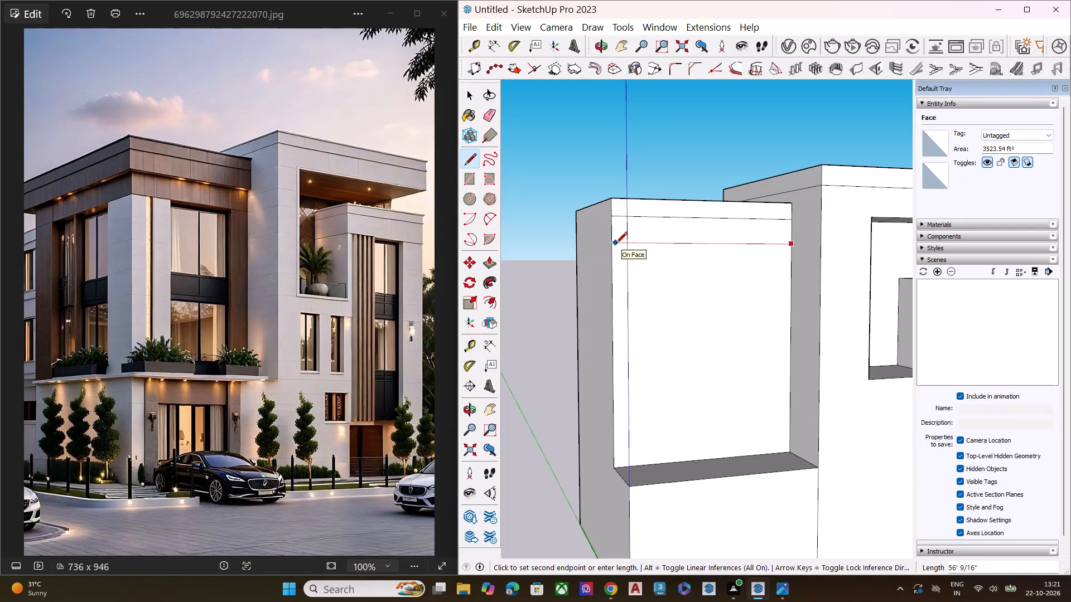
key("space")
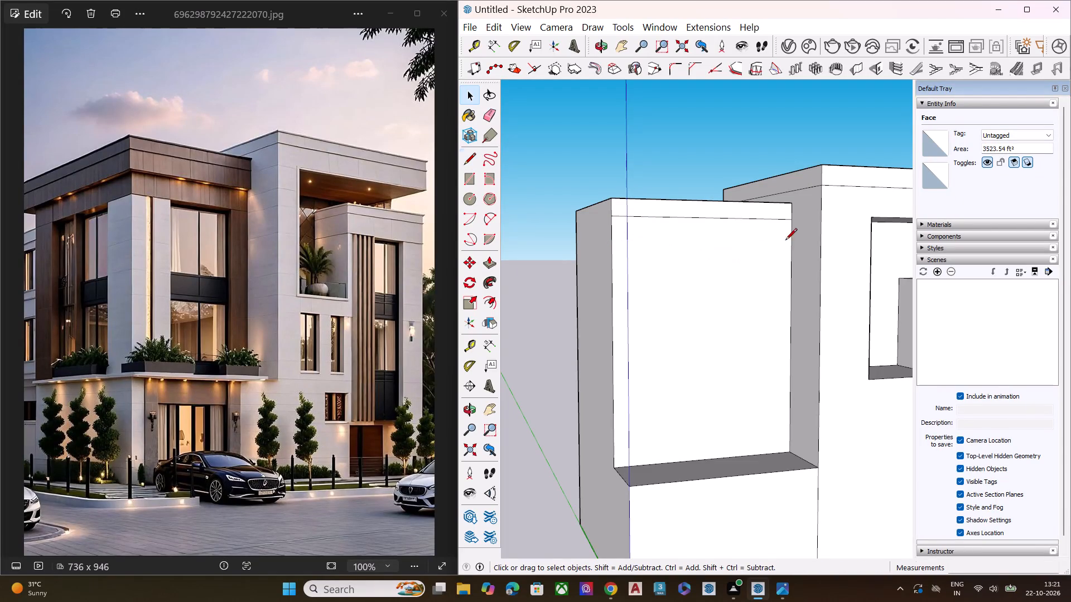
Draw a second horizontal line across the lower block's front face, a little below the existing parapet line.
key("l")
scroll(793, 235, "up", 7)
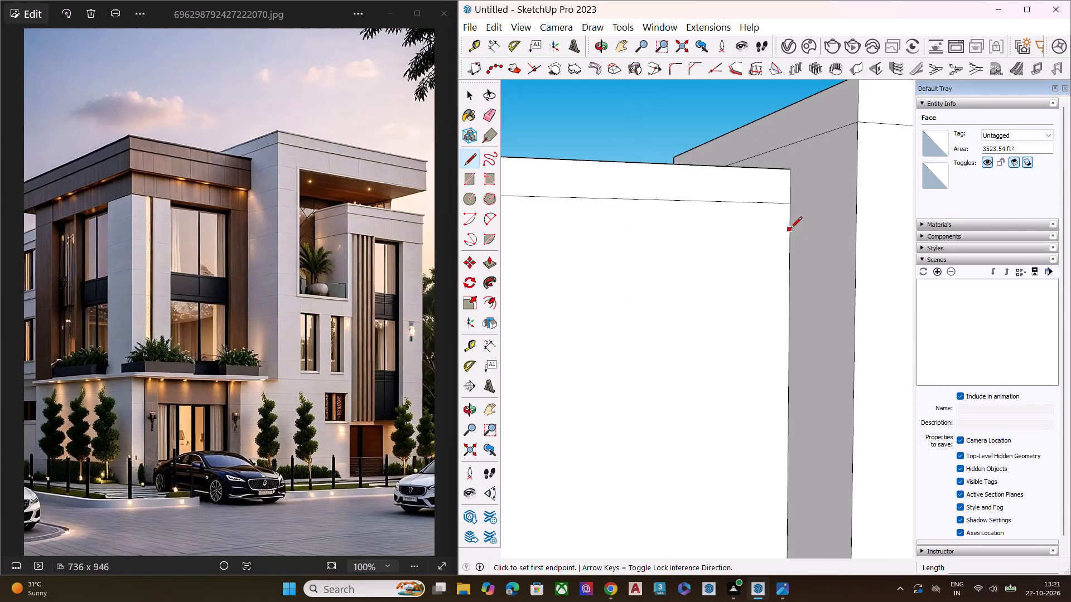
left_click(788, 237)
scroll(764, 245, "down", 7)
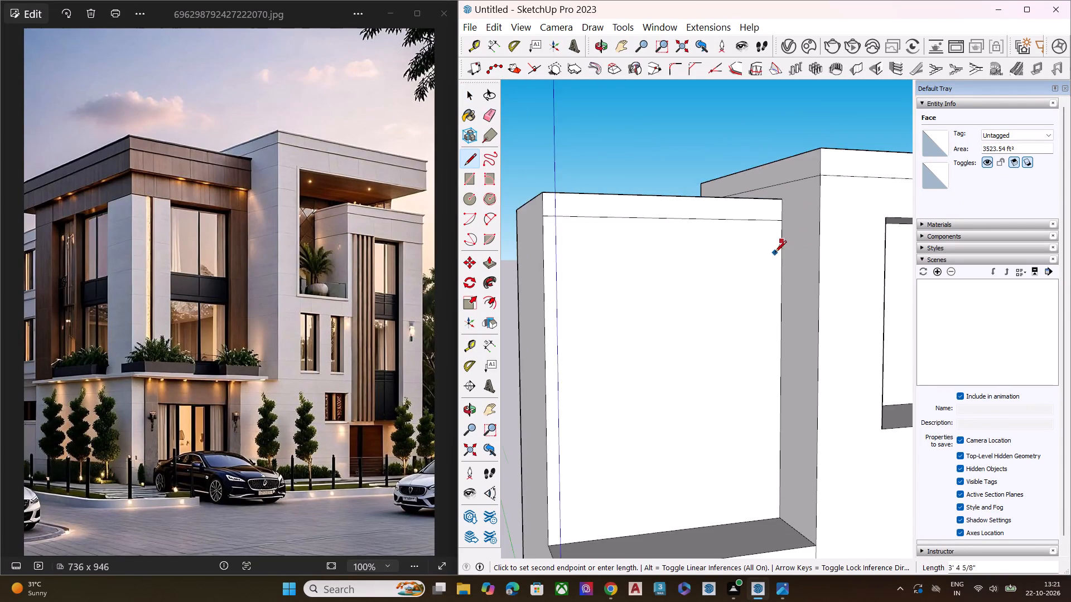
left_click(566, 241)
Continue the lower parapet line around the corner with a line about 61' 7" long across the block's side face.
middle_click_drag(597, 238, 742, 231)
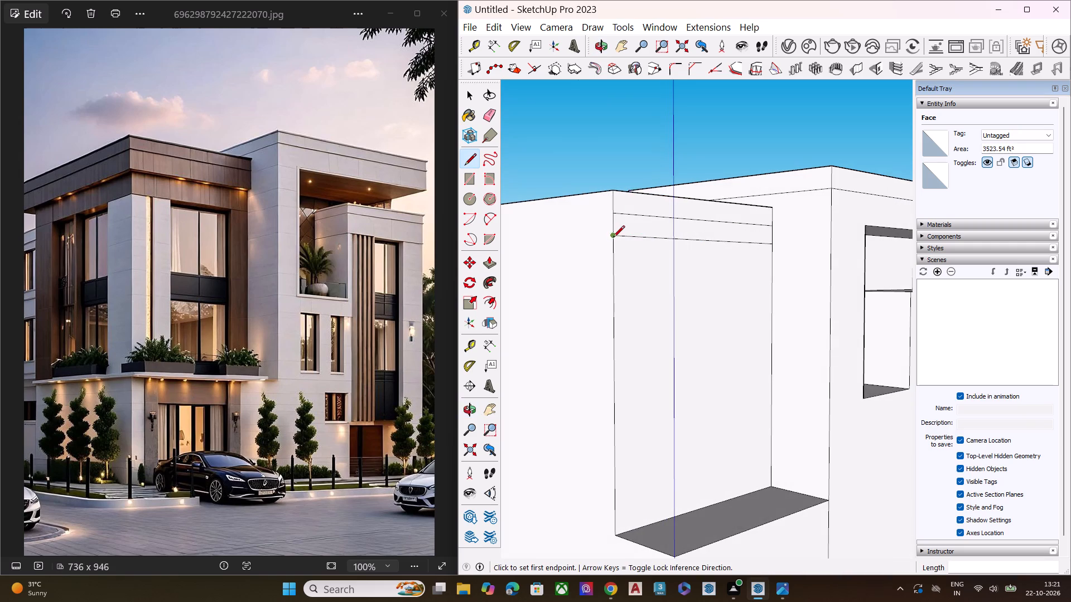
scroll(713, 246, "down", 7)
scroll(594, 240, "up", 4)
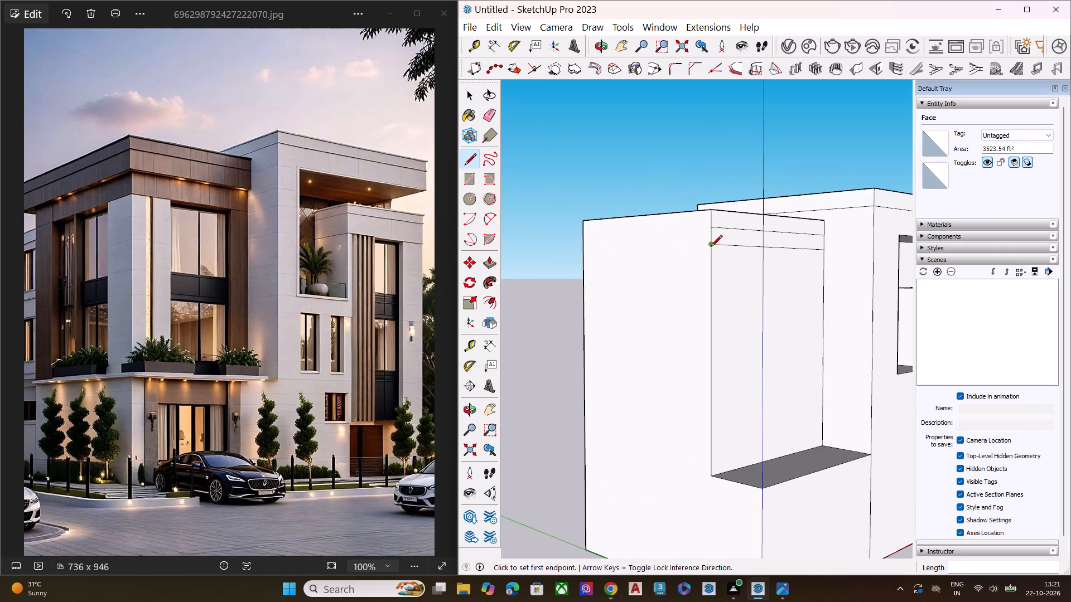
left_click(711, 247)
left_click(581, 247)
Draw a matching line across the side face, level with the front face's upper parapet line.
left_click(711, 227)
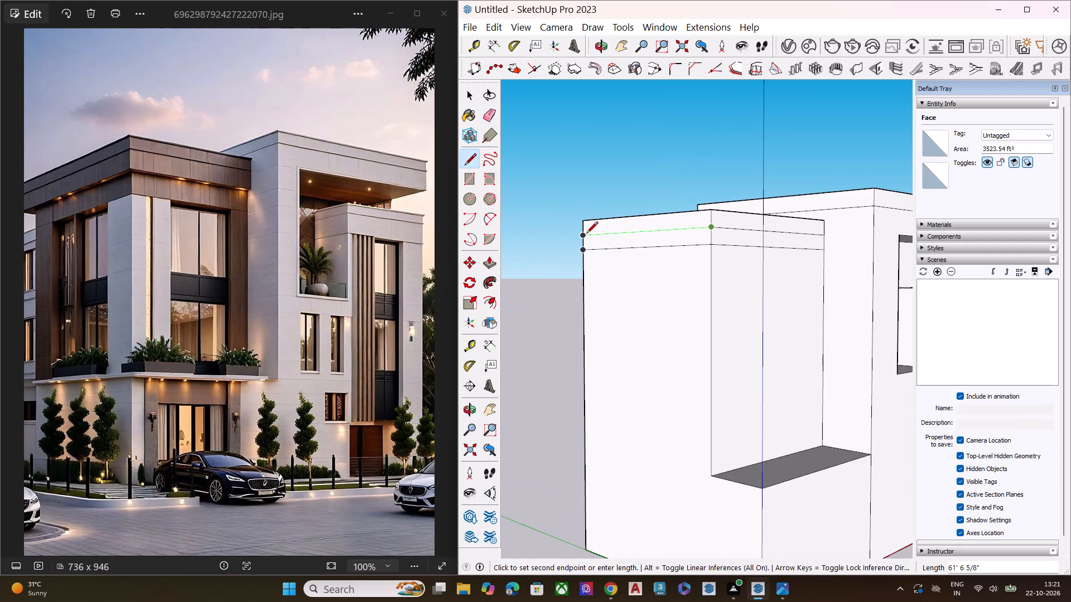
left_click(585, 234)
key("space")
Delete the upper parapet line from both the front and side faces, keeping the lower one.
scroll(573, 225, "down", 5)
middle_click_drag(686, 234, 653, 271)
scroll(688, 224, "up", 6)
middle_click_drag(724, 236, 724, 216)
scroll(663, 274, "up", 3)
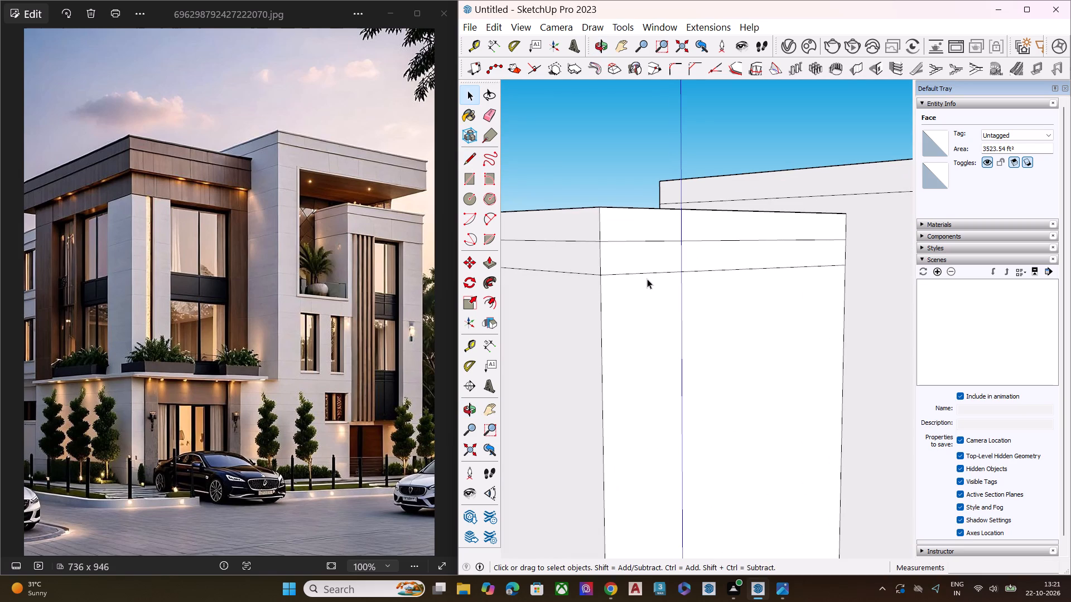
left_click(649, 239)
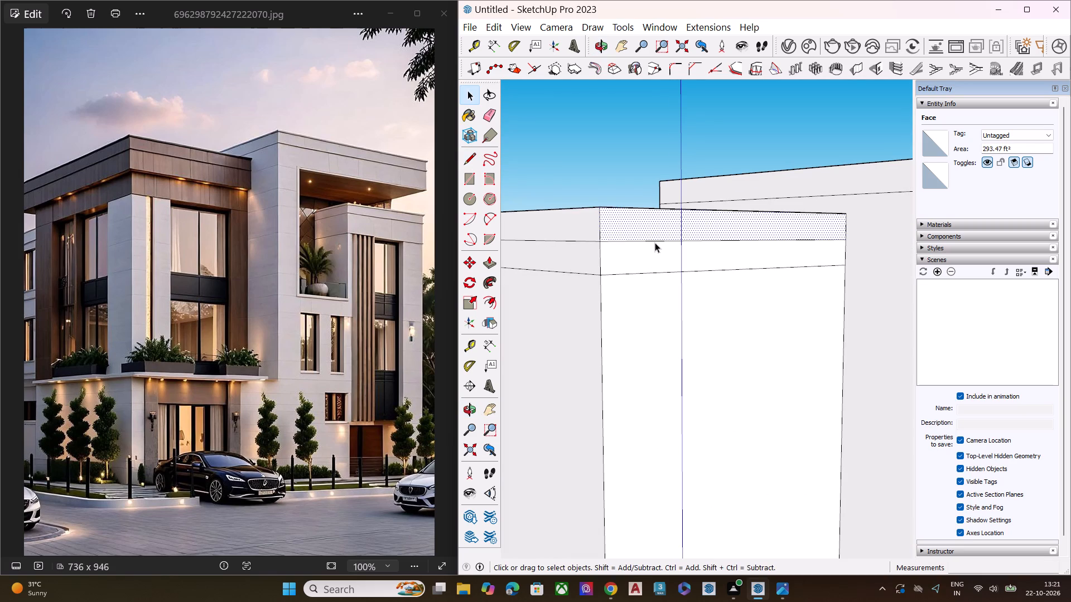
left_click(655, 242)
key("Delete")
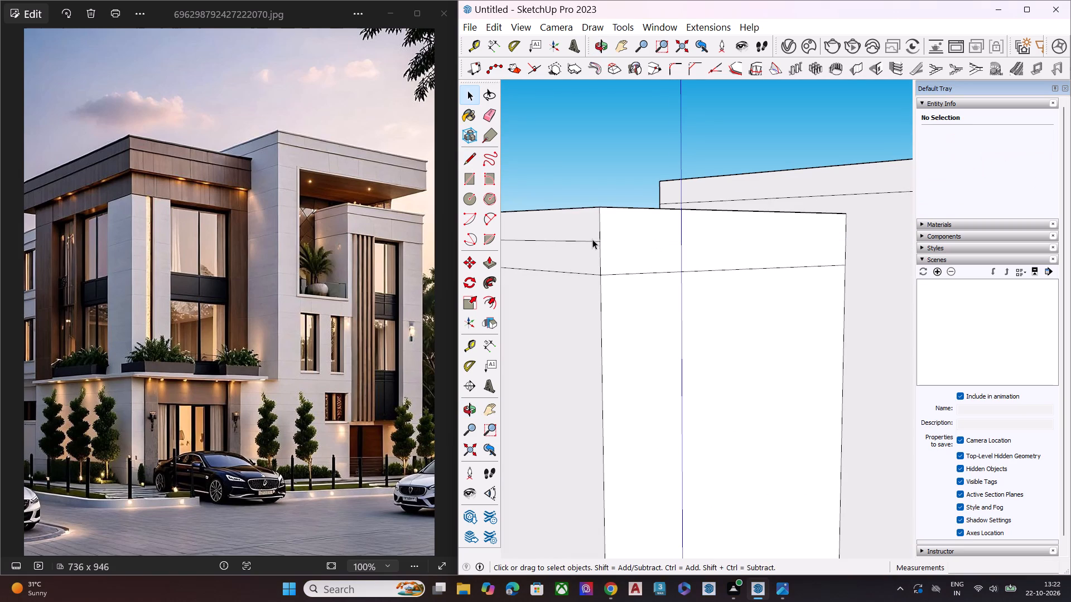
left_click(592, 239)
key("Delete")
key("ctrl+z")
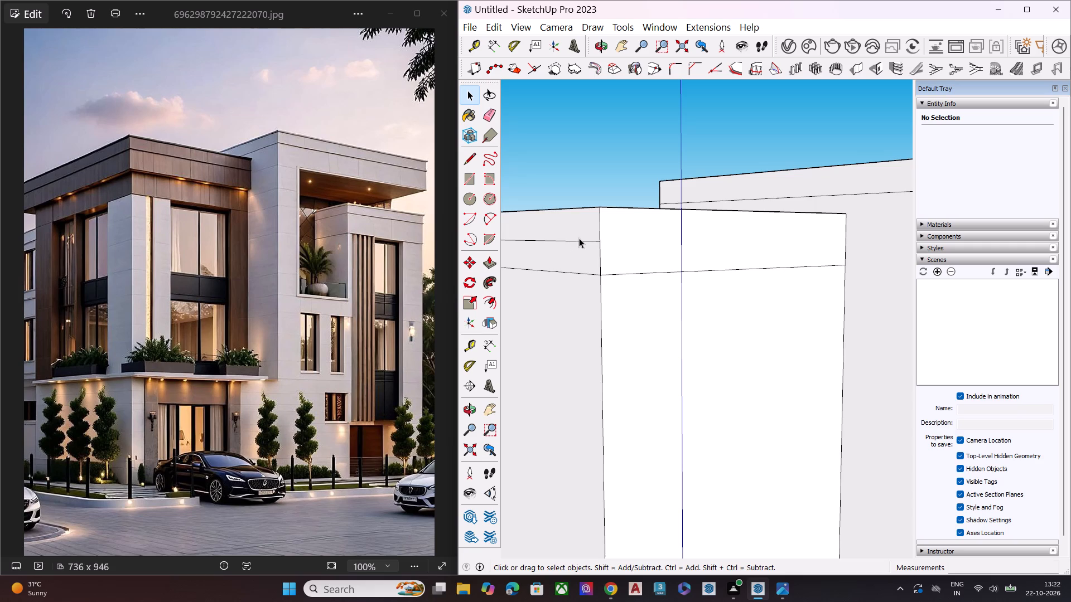
left_click(583, 240)
key("Delete")
scroll(641, 250, "down", 5)
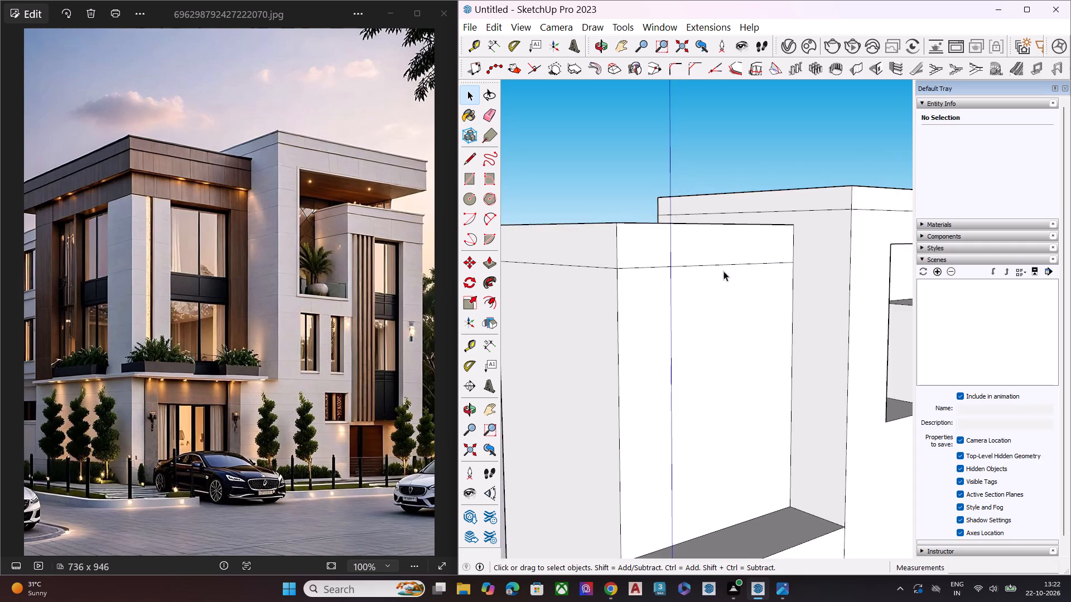
Draw a new horizontal line across the front parapet band, closer to the top edge than the deleted one.
middle_click_drag(729, 271, 664, 284)
scroll(608, 242, "up", 4)
key("l")
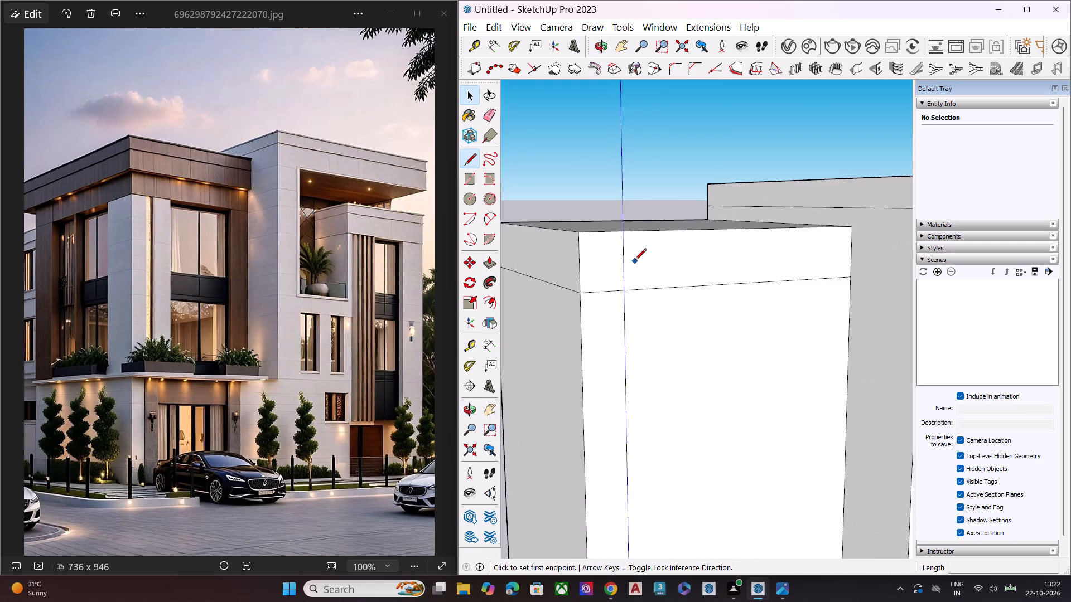
left_click(581, 254)
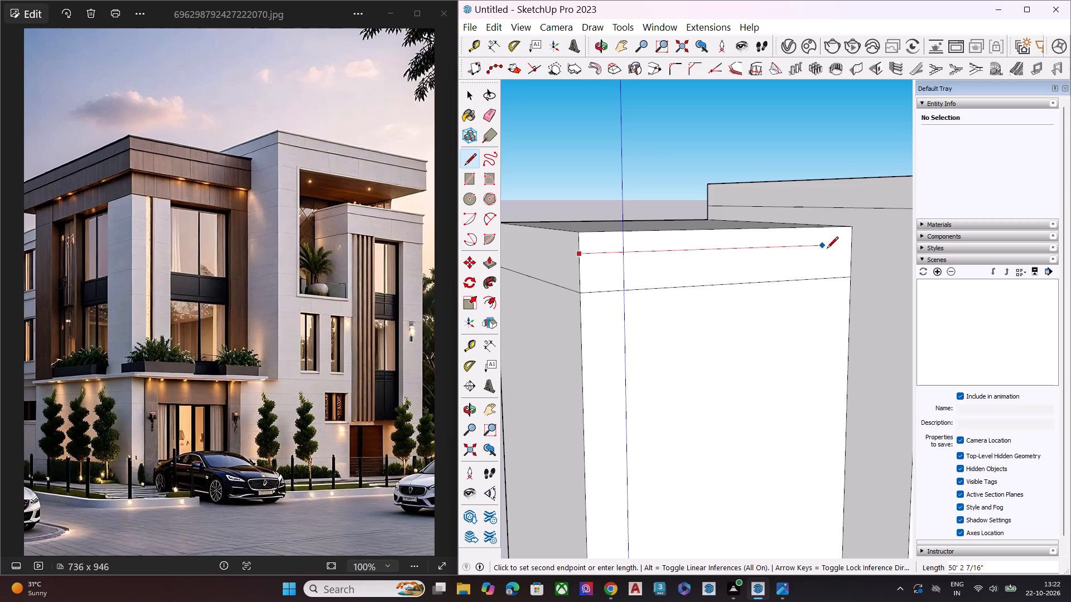
left_click(848, 244)
Continue the new upper band line across the side face with a line about 61' 7" long.
middle_click_drag(601, 246, 773, 242)
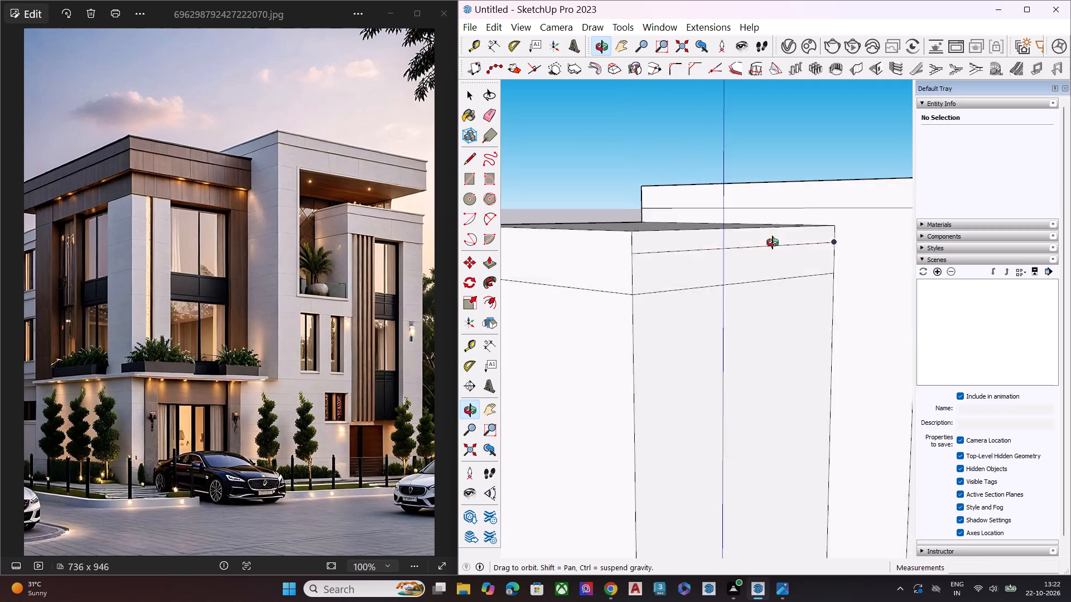
middle_click_drag(773, 242, 828, 242)
left_click(717, 256)
scroll(827, 263, "down", 6)
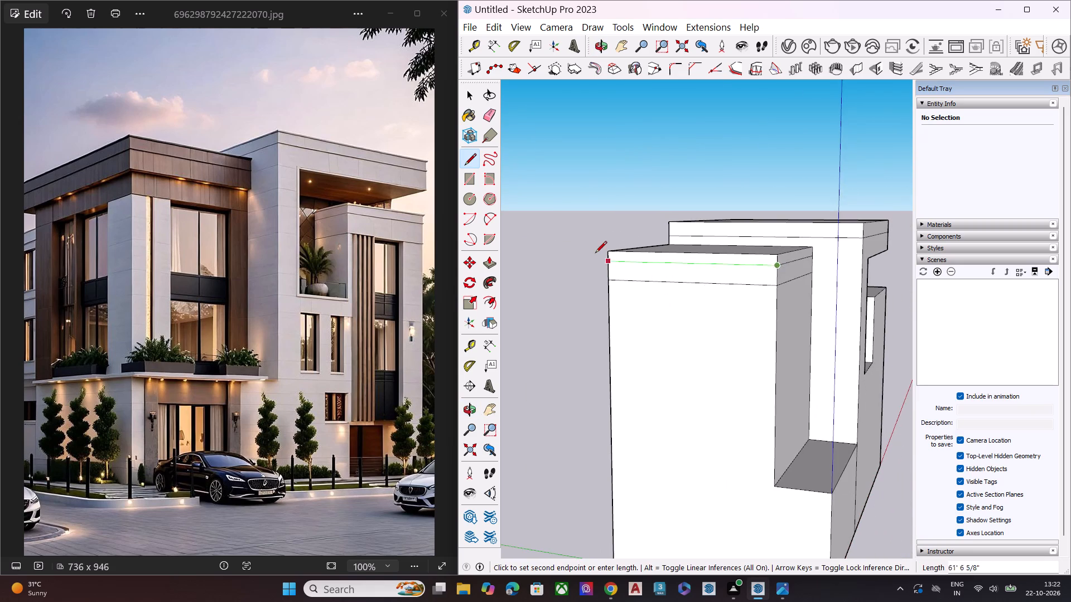
scroll(595, 254, "up", 5)
left_click(619, 266)
key("space")
Push/Pull the upper parapet band on the front face outward about 1' 8".
scroll(606, 273, "down", 7)
middle_click_drag(743, 278, 563, 261)
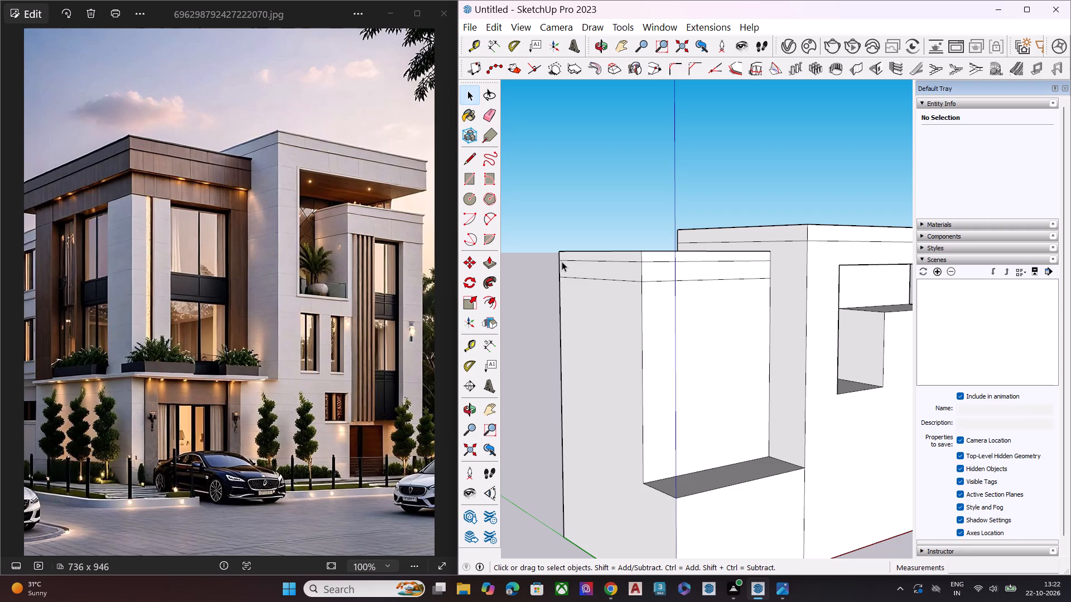
middle_click_drag(727, 304, 746, 318)
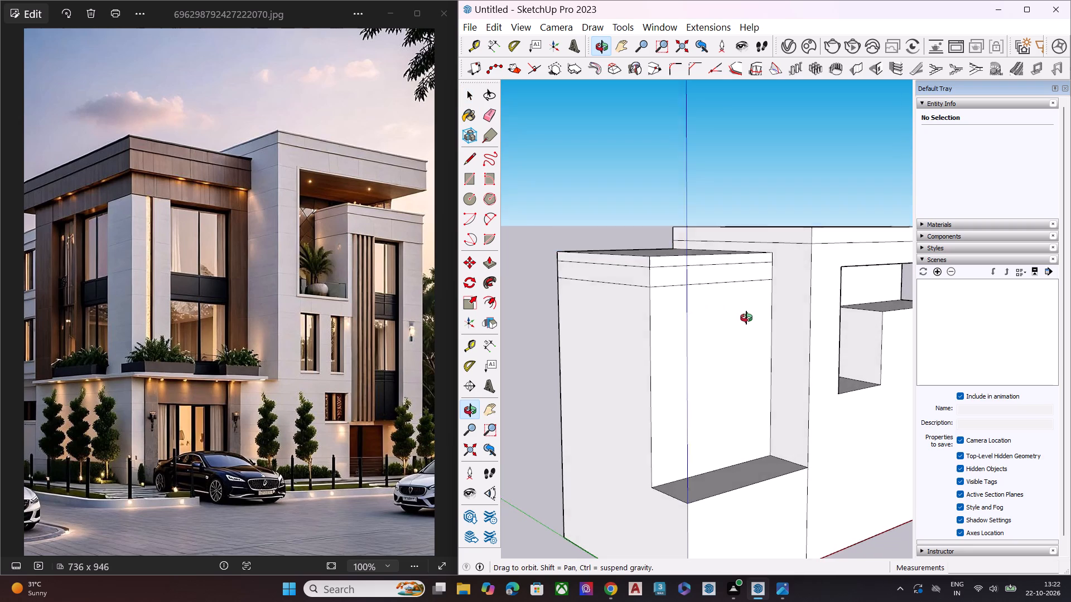
middle_click_drag(746, 318, 747, 322)
scroll(729, 281, "up", 2)
scroll(676, 279, "up", 7)
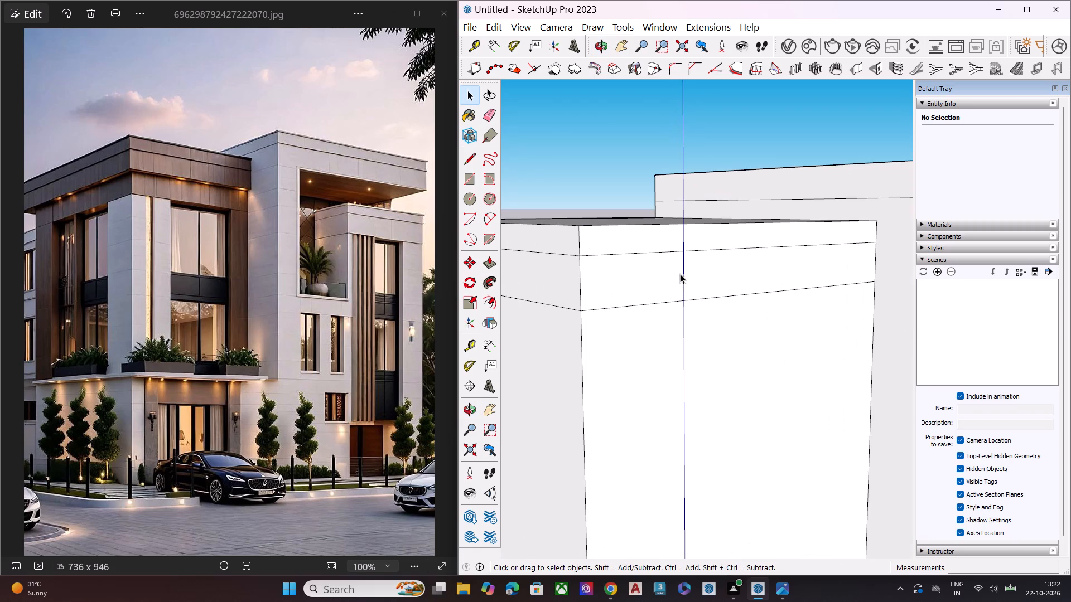
left_click(707, 241)
key("p")
left_click(707, 241)
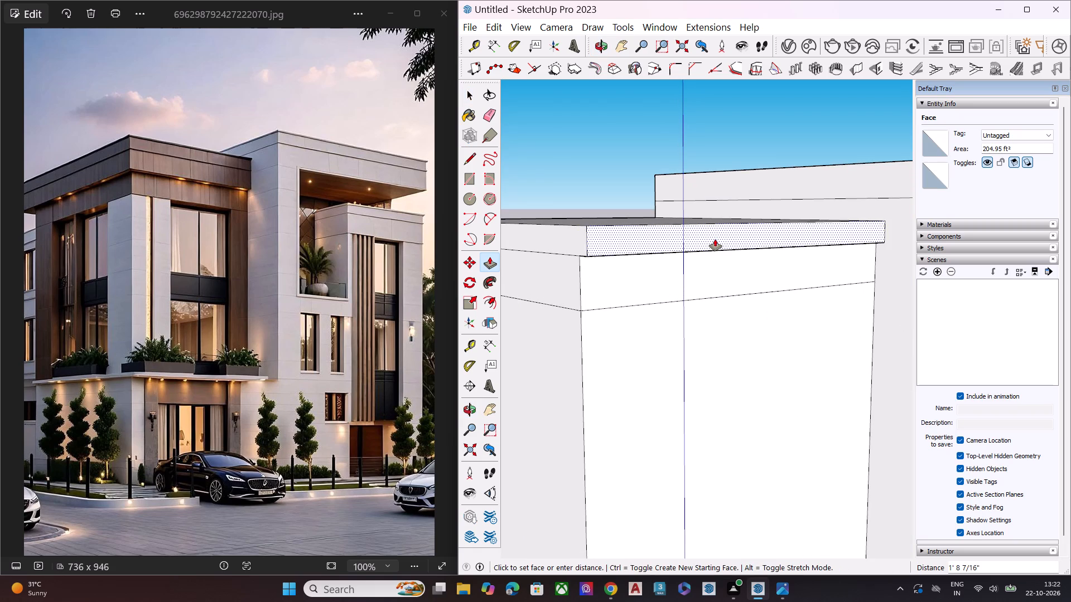
left_click(717, 239)
Push/Pull the lower parapet band on the front face outward until flush with the projecting upper band.
key("space")
left_click(687, 276)
key("p")
left_click(698, 280)
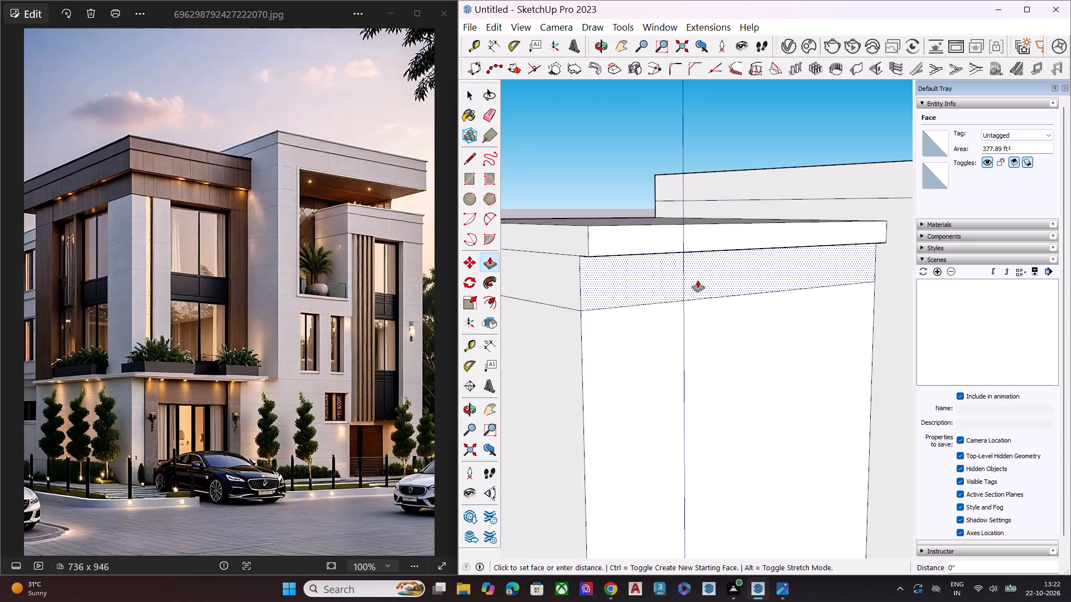
left_click(730, 249)
key("space")
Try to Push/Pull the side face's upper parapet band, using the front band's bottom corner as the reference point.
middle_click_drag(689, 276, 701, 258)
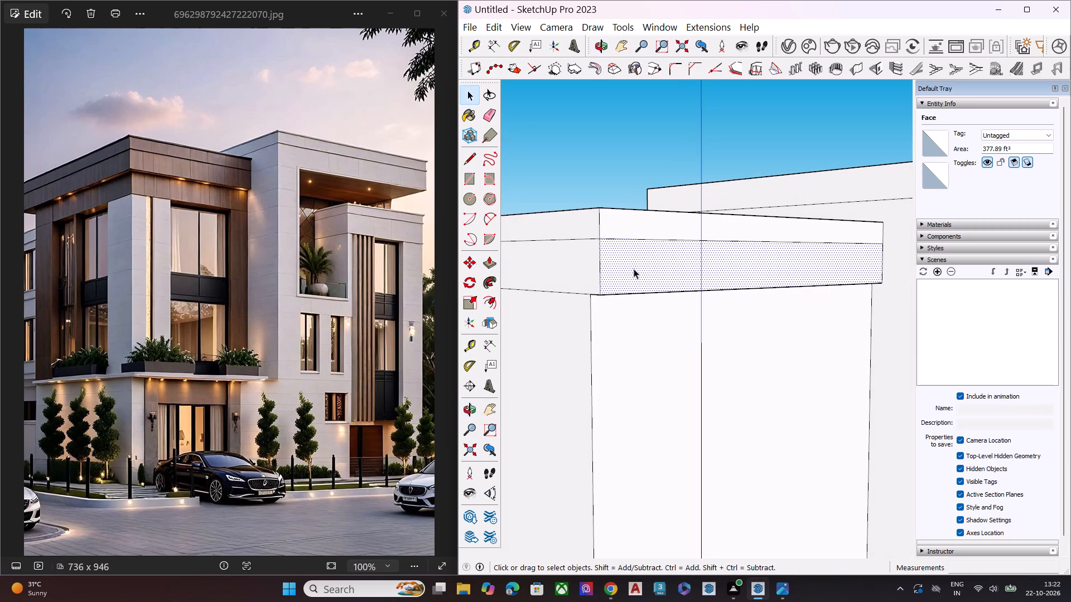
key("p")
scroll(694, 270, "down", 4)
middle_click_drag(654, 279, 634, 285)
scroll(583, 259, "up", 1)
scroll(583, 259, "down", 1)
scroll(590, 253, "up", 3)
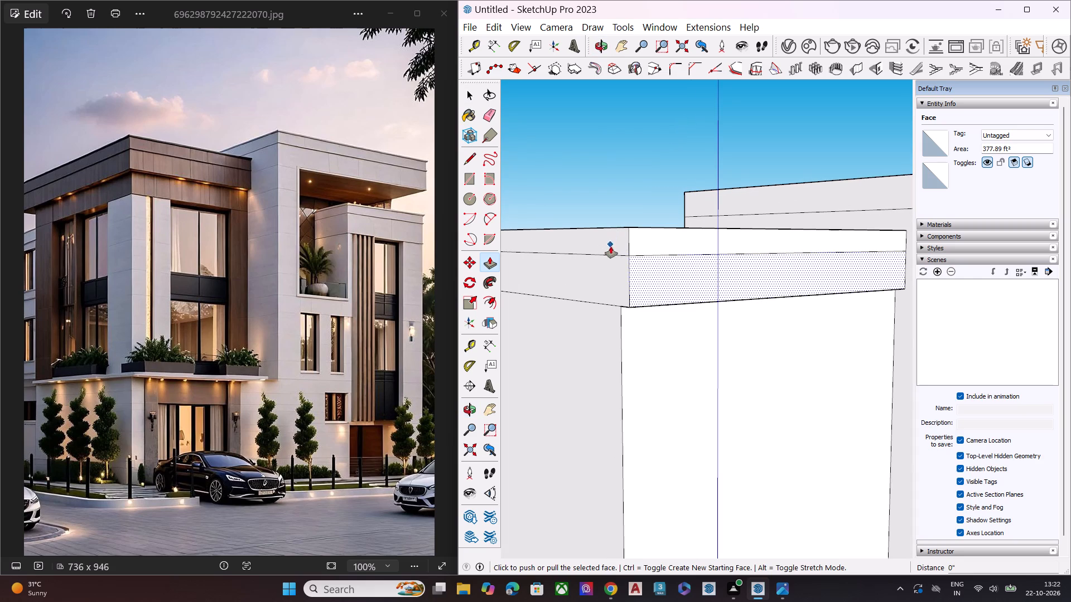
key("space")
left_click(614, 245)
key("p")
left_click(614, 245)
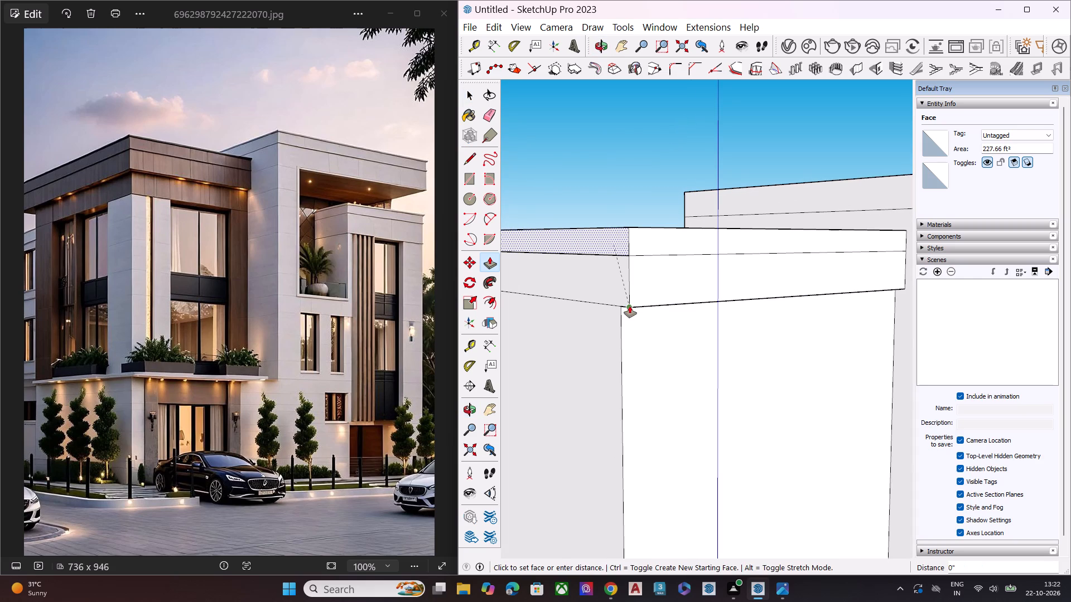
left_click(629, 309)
Push/Pull the lower parapet band on the side face outward about 1' 9".
middle_click_drag(640, 285, 637, 213)
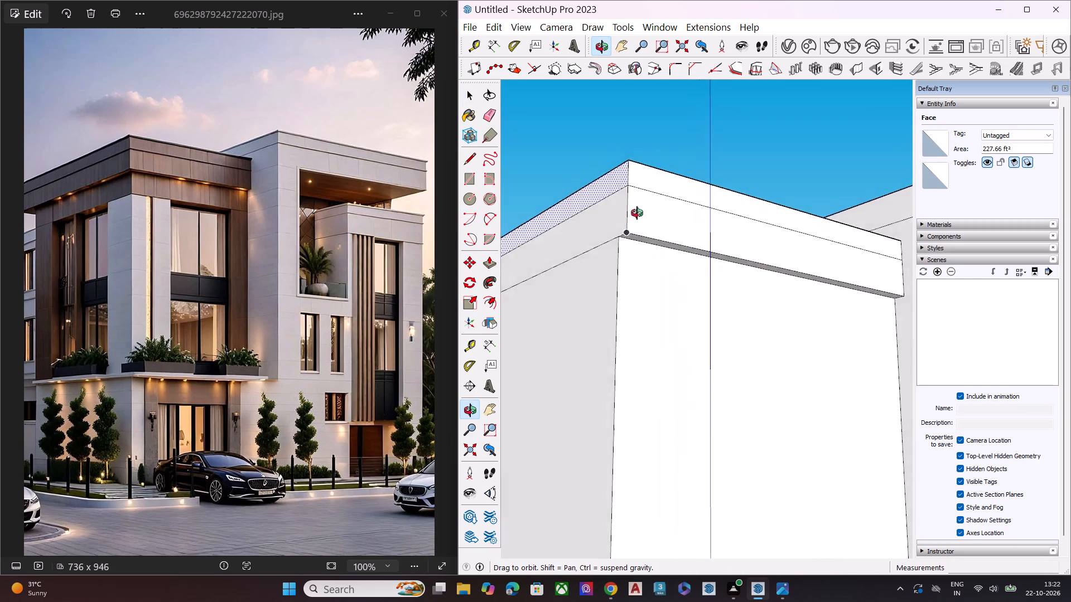
middle_click_drag(637, 213, 632, 260)
key("space")
left_click(614, 266)
key("p")
left_click(614, 266)
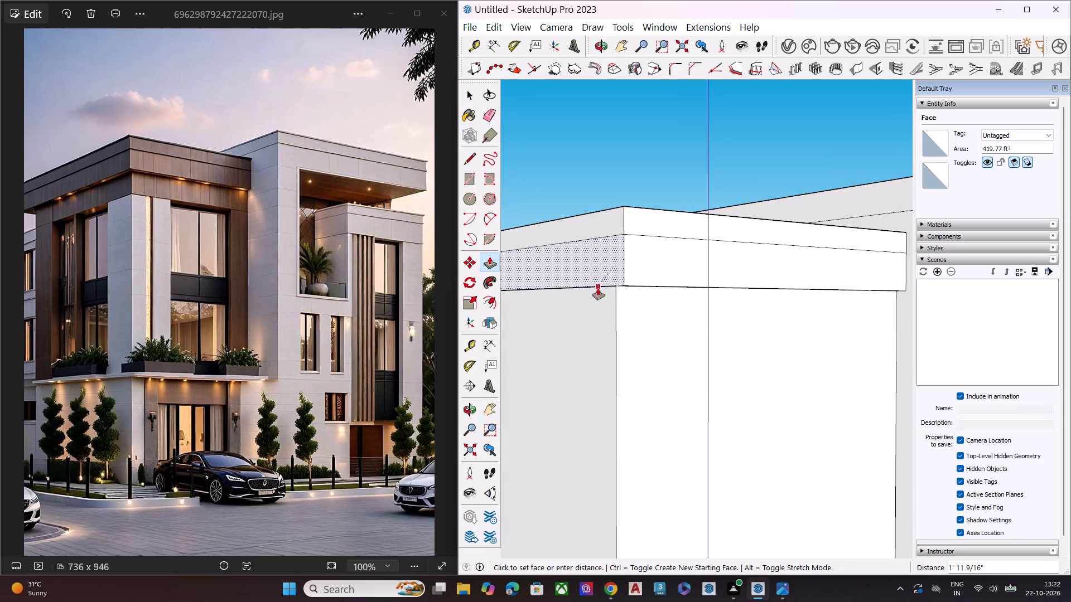
middle_click_drag(583, 298, 597, 142)
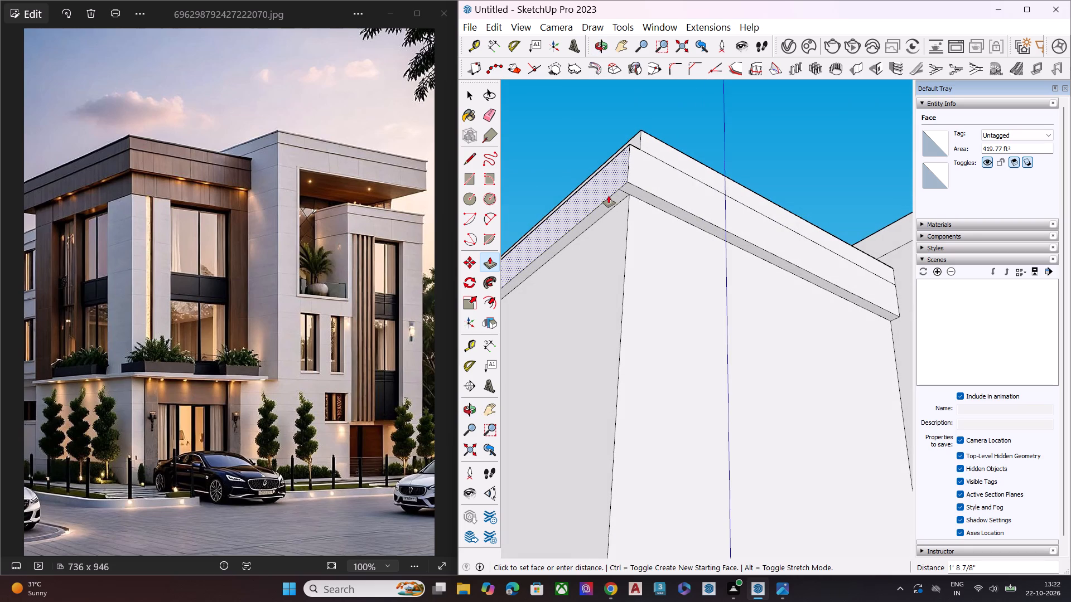
left_click(609, 196)
key("space")
Push/Pull the upper parapet band on the side face outward by the same distance, flush with the lower band.
middle_click_drag(626, 185, 641, 363)
scroll(624, 235, "down", 1)
scroll(624, 235, "up", 3)
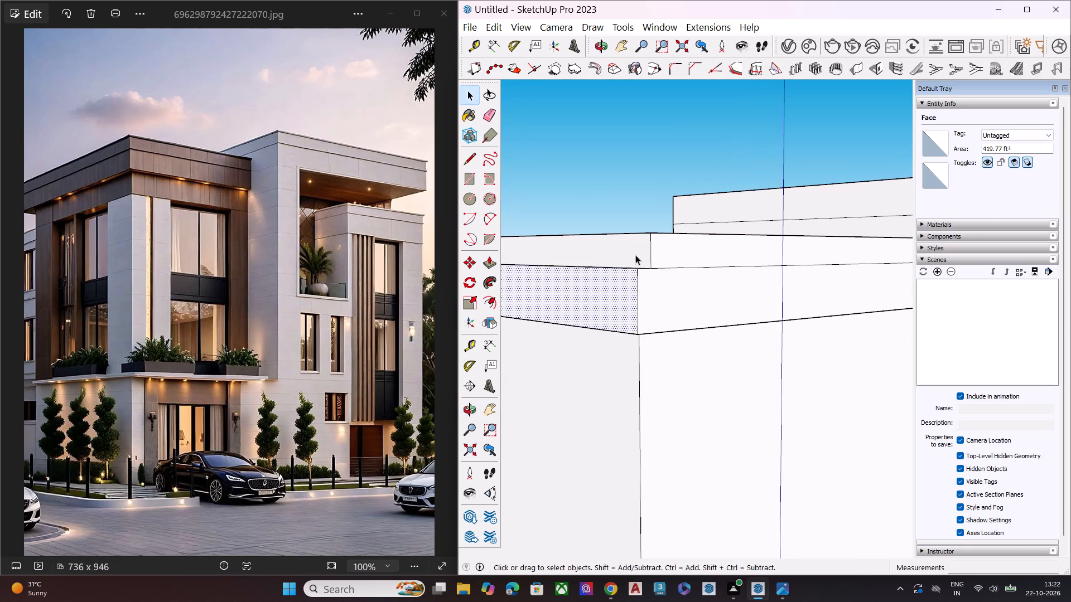
key("p")
left_click(629, 155)
key("backslash")
key("backslash")
key("space")
left_click(631, 162)
key("p")
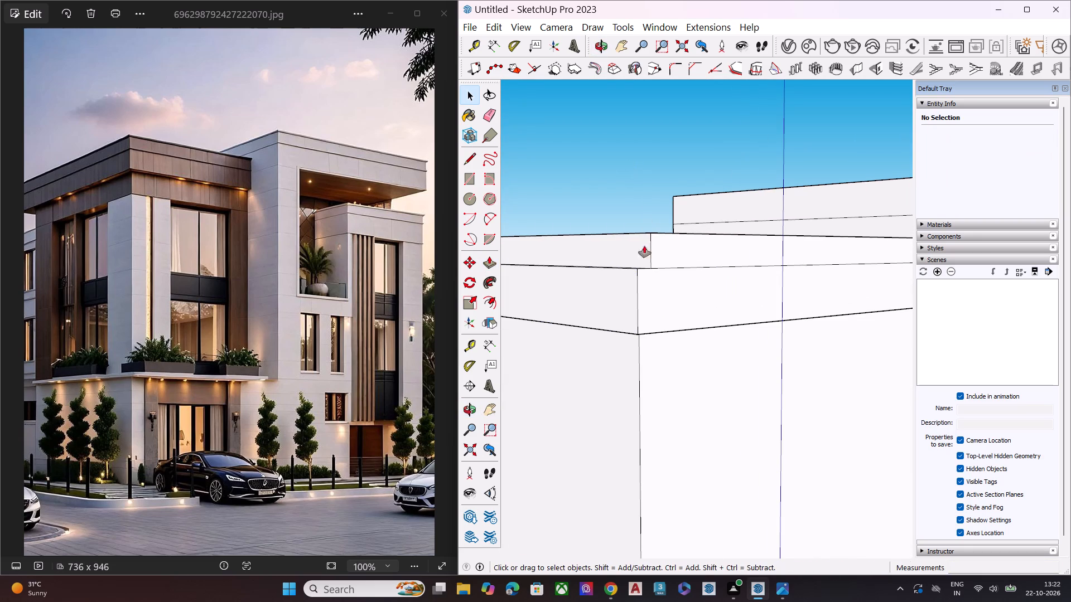
double_click(633, 245)
middle_click_drag(632, 290, 556, 264)
key("space")
key("space")
Erase the stray short edge on the underside of the parapet band at the block's corner.
scroll(656, 230, "down", 1)
scroll(658, 232, "up", 1)
scroll(659, 234, "down", 6)
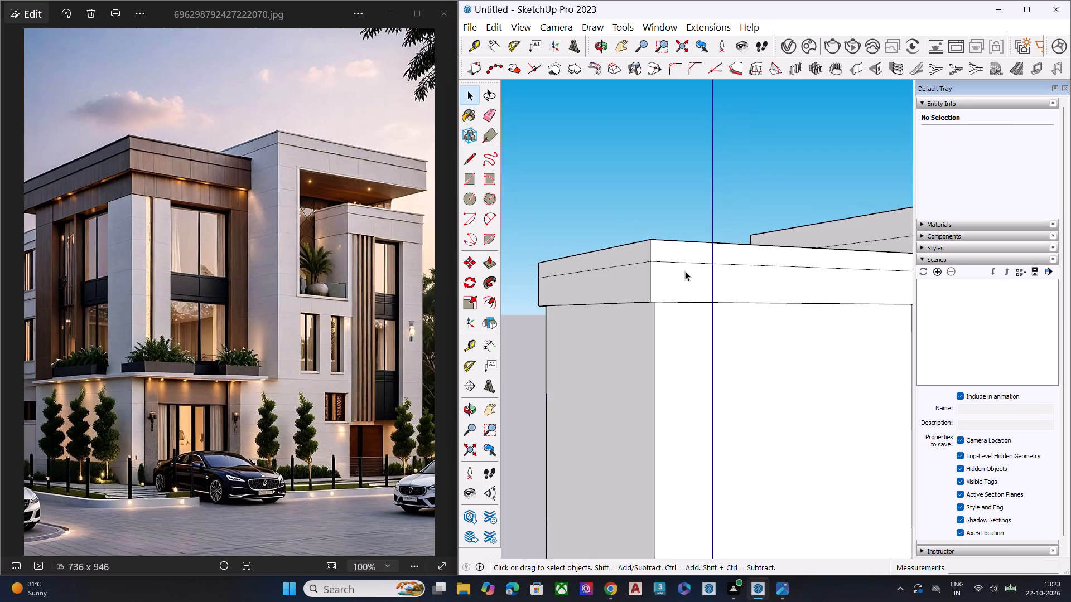
scroll(685, 271, "down", 1)
middle_click_drag(687, 278, 688, 169)
middle_click_drag(575, 257, 634, 183)
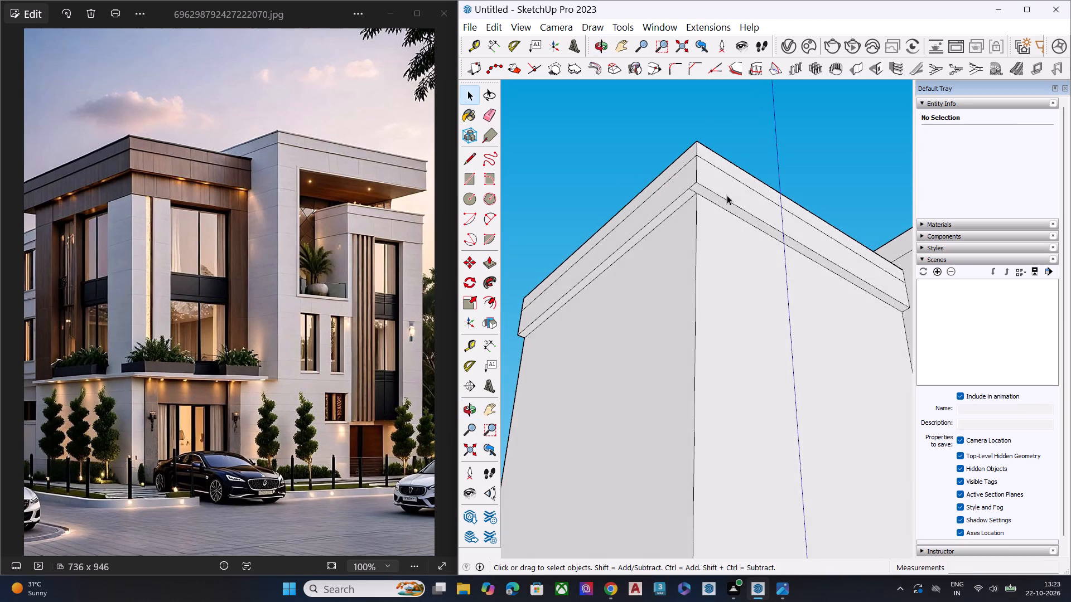
scroll(755, 187, "up", 7)
key("e")
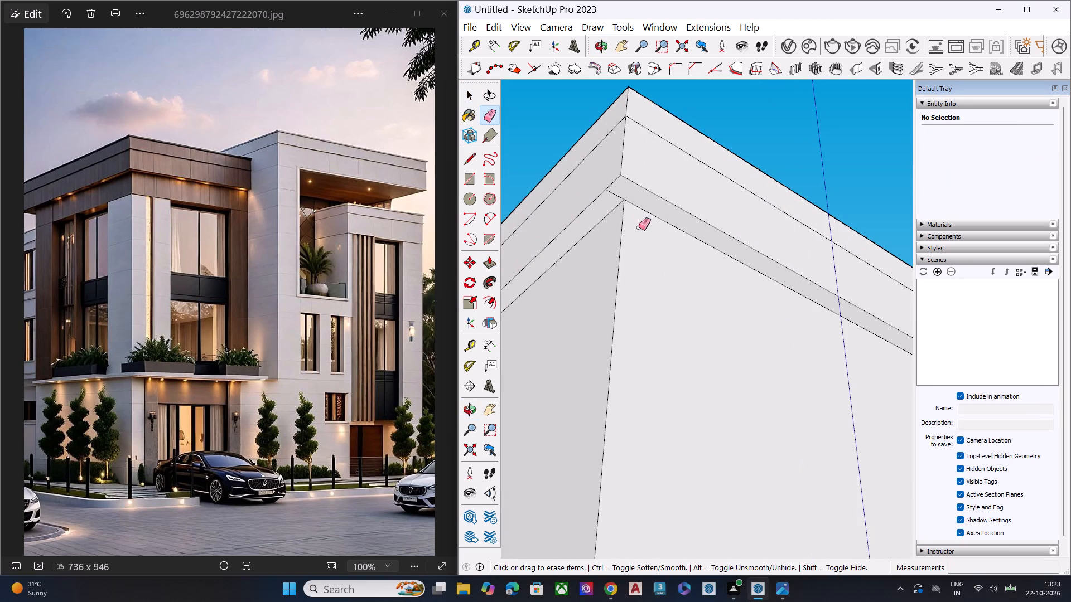
left_click(617, 195)
Push/Pull the lower parapet band on the front face outward about 9", so it projects beyond the upper band.
middle_click_drag(653, 185, 657, 329)
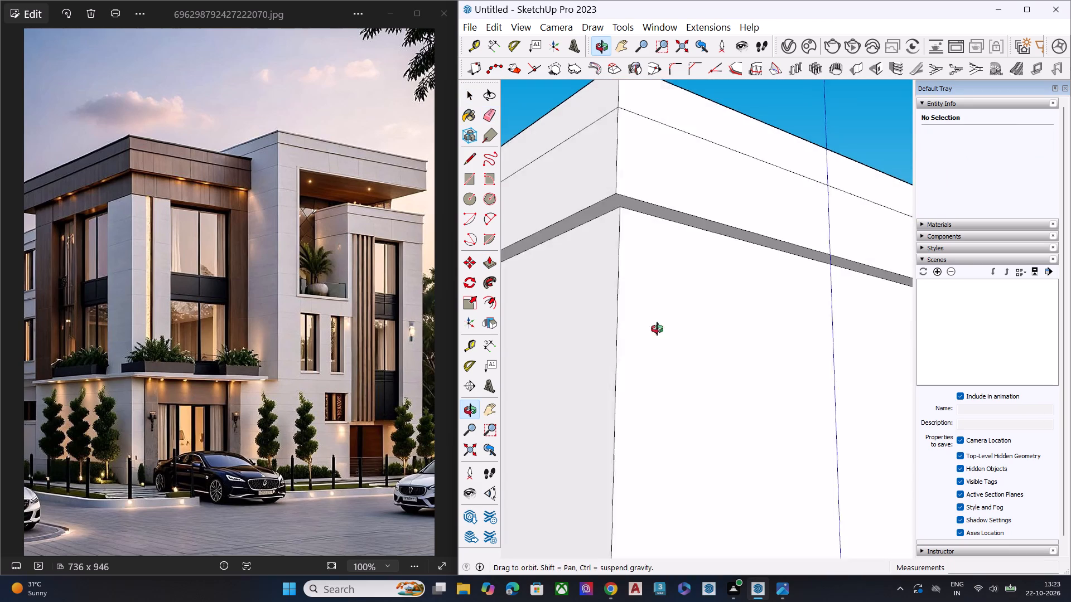
middle_click_drag(657, 329, 659, 336)
key("space")
left_click(692, 188)
key("p")
left_click(692, 188)
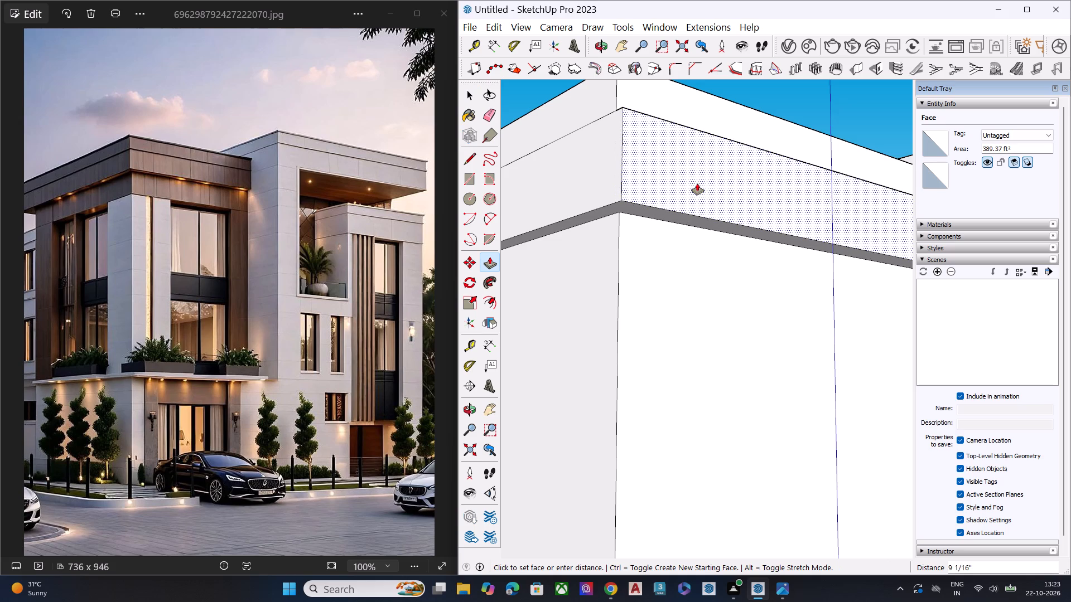
left_click(697, 183)
key("space")
Push/Pull the lower parapet band on the lower block's side face outward about 7", so it projects beyond the upper band.
scroll(727, 205, "up", 1)
middle_click_drag(727, 201, 734, 146)
key("space")
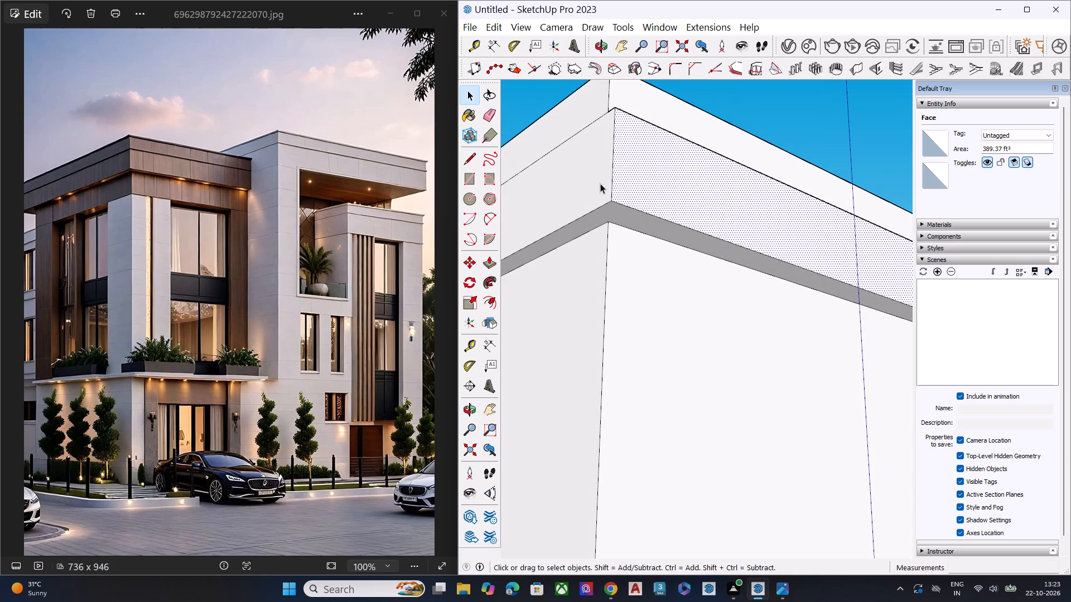
left_click(600, 183)
key("p")
left_click(600, 183)
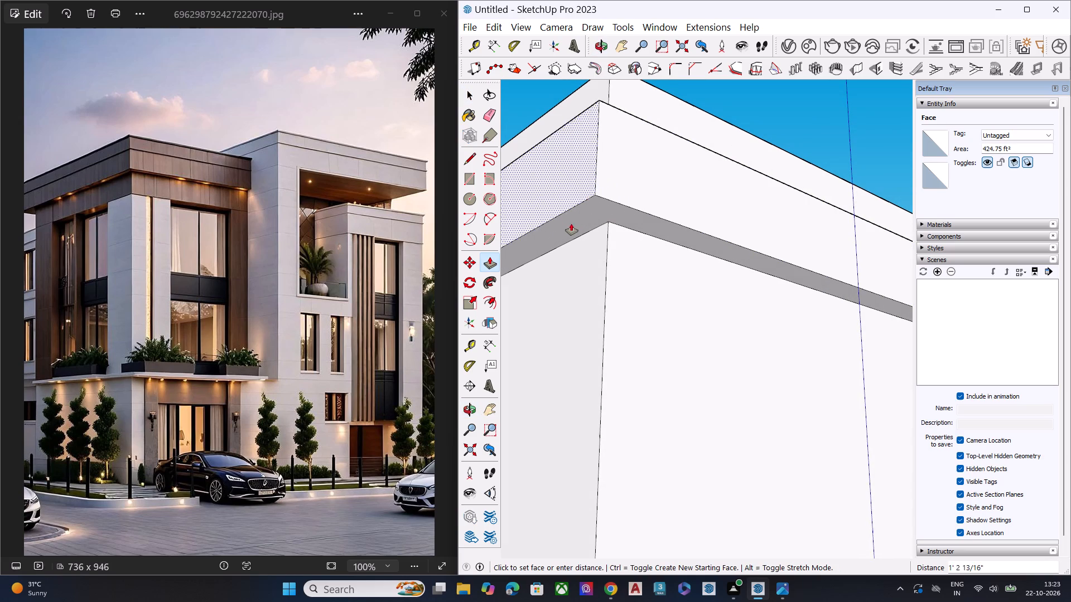
middle_click_drag(576, 220, 522, 123)
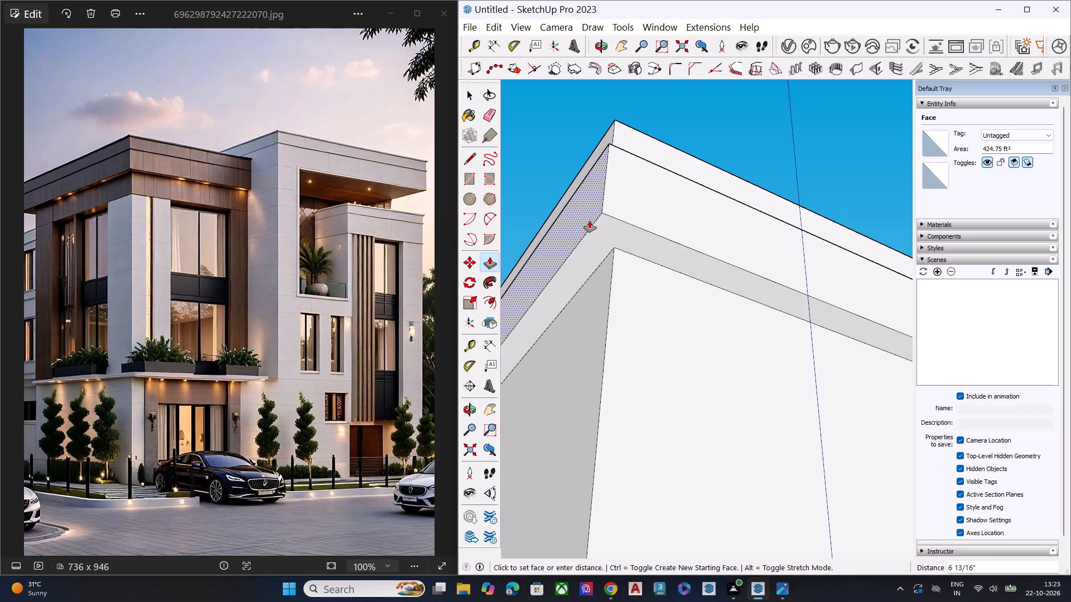
left_click(589, 221)
key("space")
Push/Pull the upper parapet band on the side face outward until it is flush with the lower band.
middle_click_drag(598, 205, 601, 382)
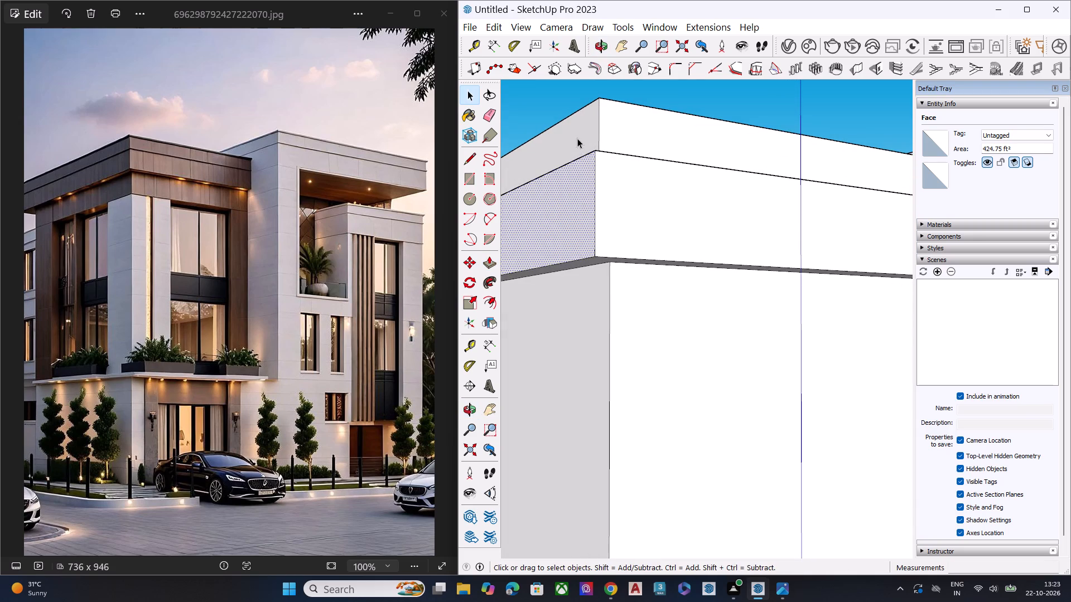
left_click(577, 138)
key("p")
left_click(595, 138)
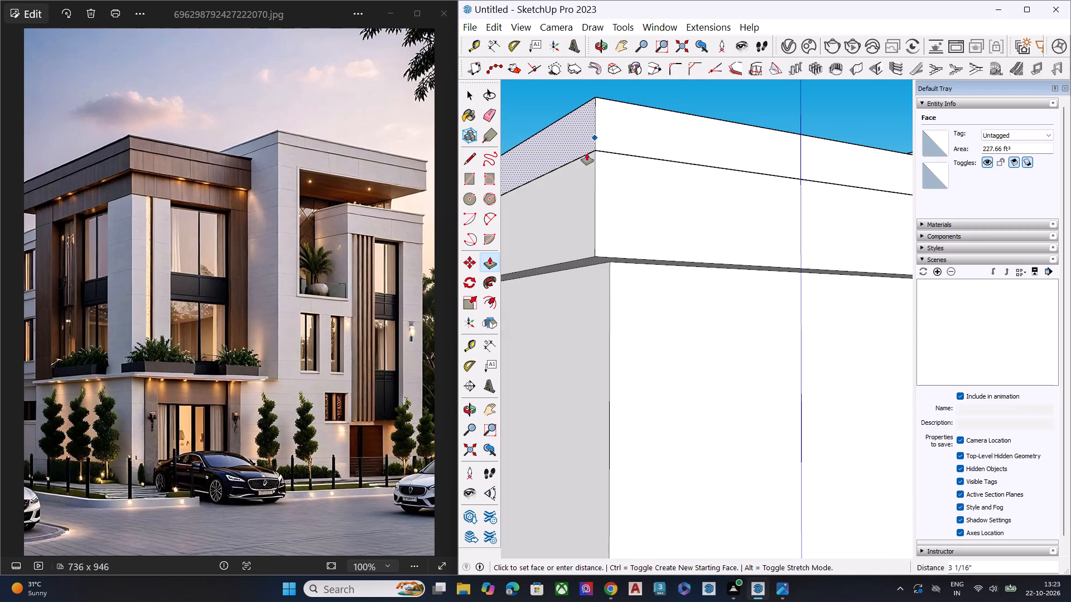
left_click(596, 210)
key("space")
Push/Pull the upper parapet band on the front face outward until it is flush with the lower band.
middle_click_drag(604, 196, 605, 290)
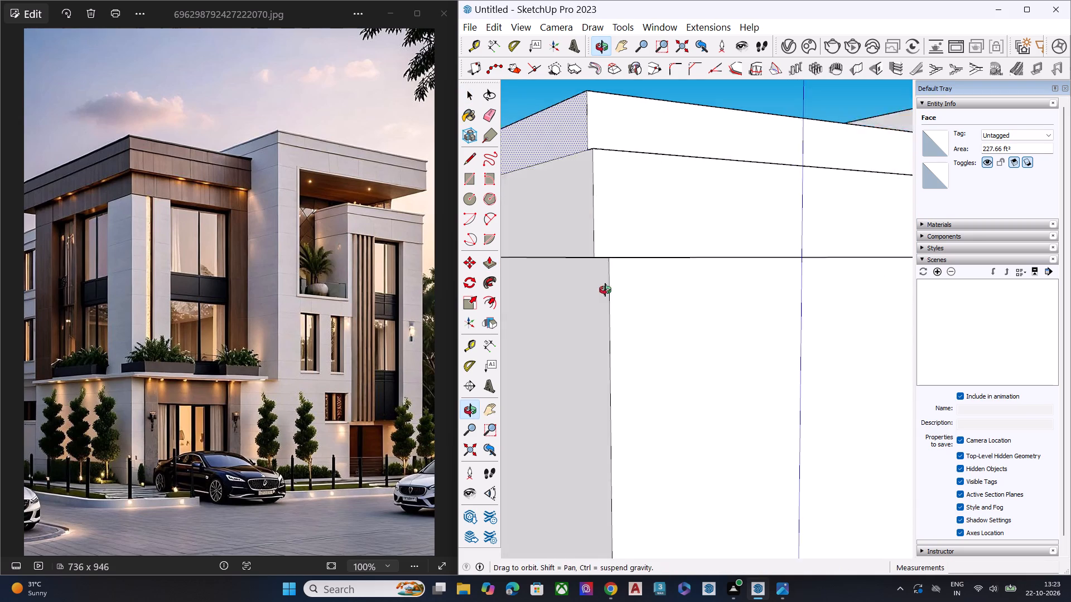
middle_click_drag(605, 290, 608, 344)
left_click(614, 135)
key("p")
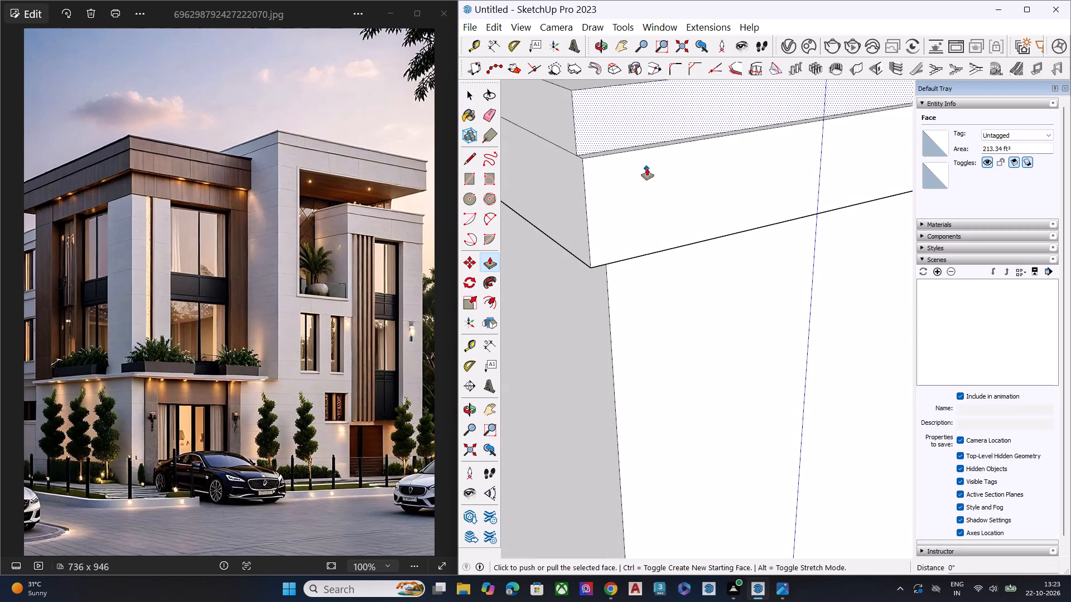
left_click(641, 130)
left_click(588, 231)
key("space")
Examine the parapet bands around the lower block's corner and underside from below and from the front.
scroll(639, 245, "down", 1)
scroll(639, 246, "up", 1)
scroll(639, 255, "down", 5)
middle_click_drag(647, 276, 664, 161)
scroll(664, 161, "up", 2)
scroll(668, 181, "down", 6)
middle_click_drag(683, 222, 721, 191)
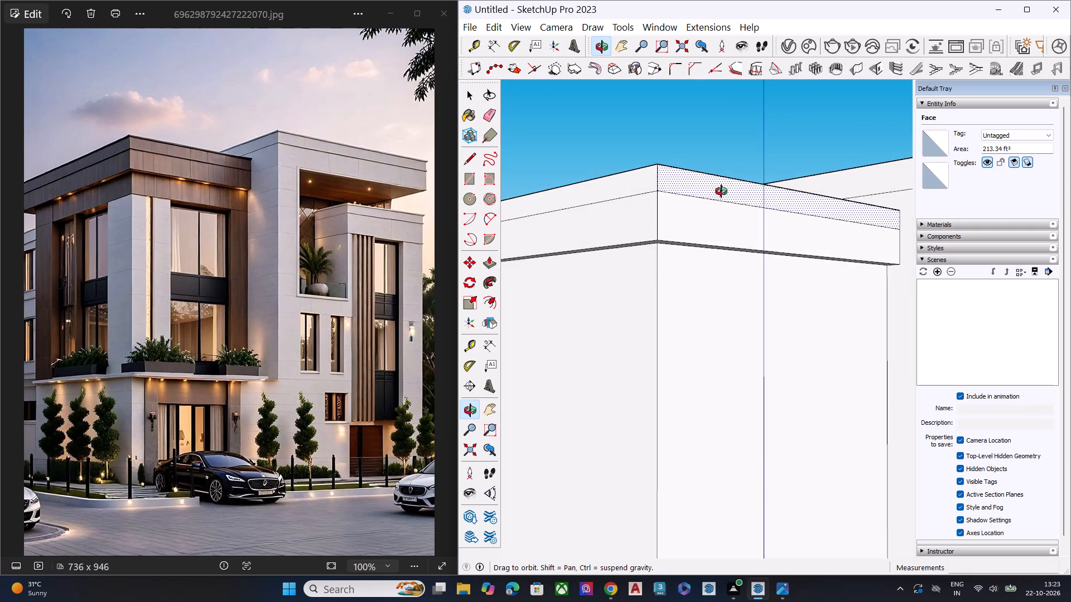
middle_click_drag(721, 191, 738, 90)
scroll(663, 197, "up", 5)
scroll(653, 211, "down", 1)
scroll(652, 212, "up", 4)
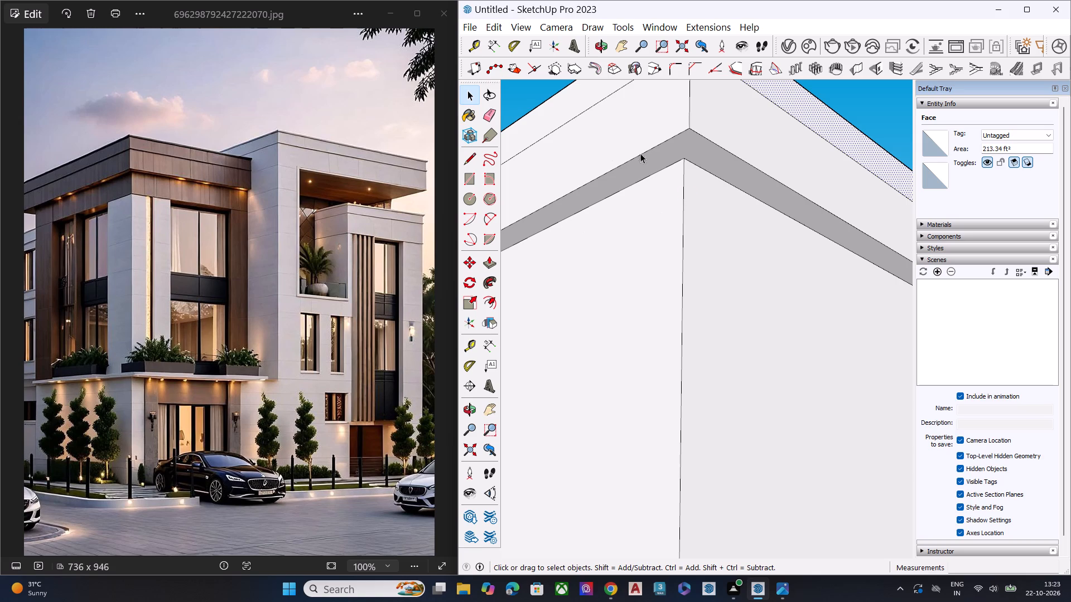
scroll(657, 200, "down", 5)
middle_click_drag(713, 269, 708, 266)
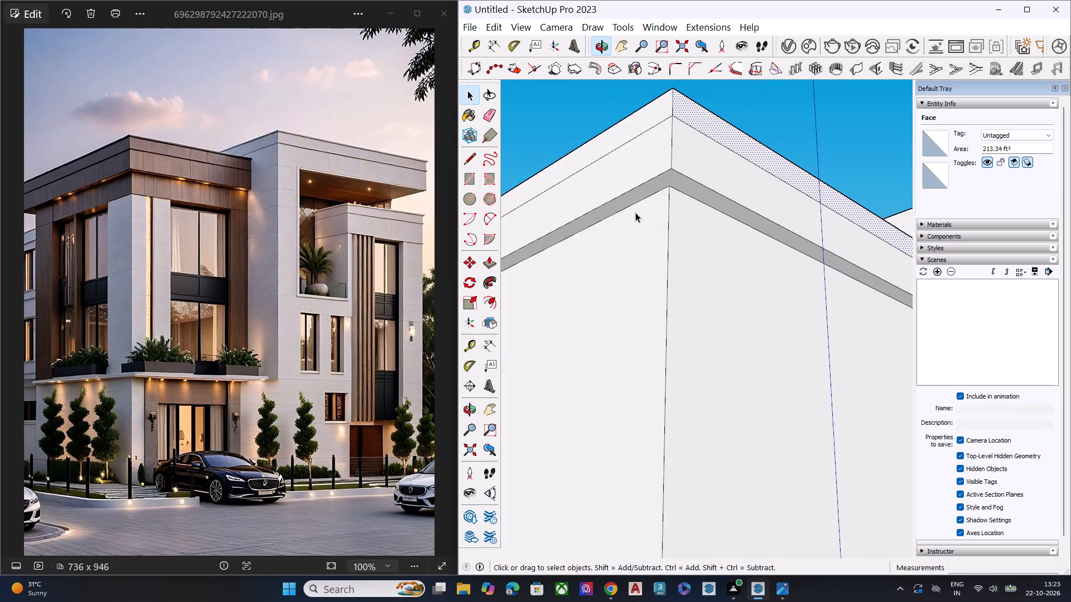
scroll(635, 212, "down", 11)
middle_click_drag(721, 250, 561, 401)
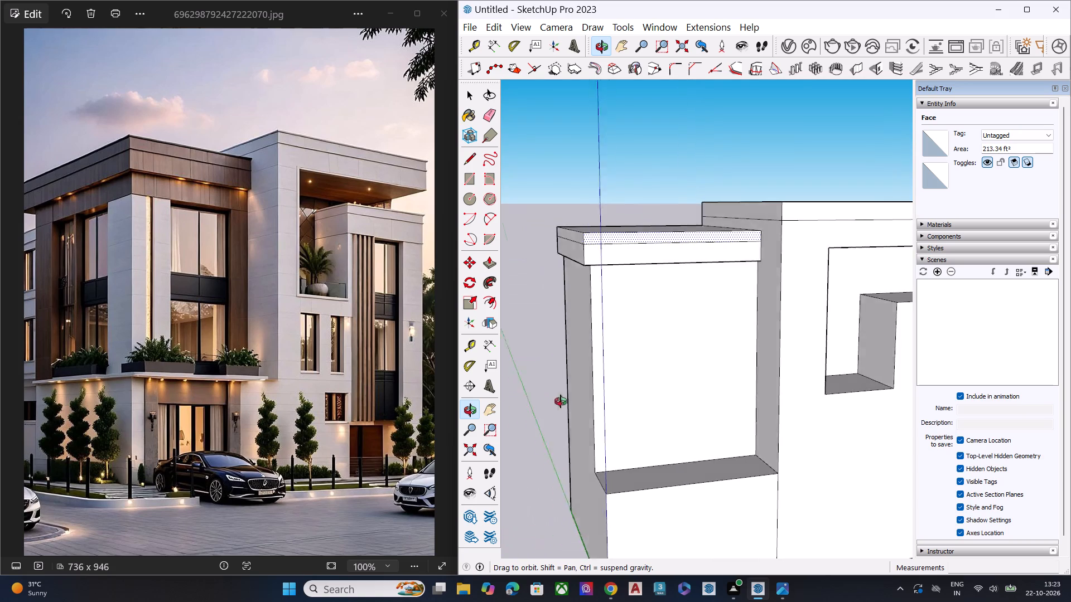
middle_click_drag(561, 401, 518, 392)
scroll(688, 295, "up", 1)
middle_click_drag(633, 299, 654, 240)
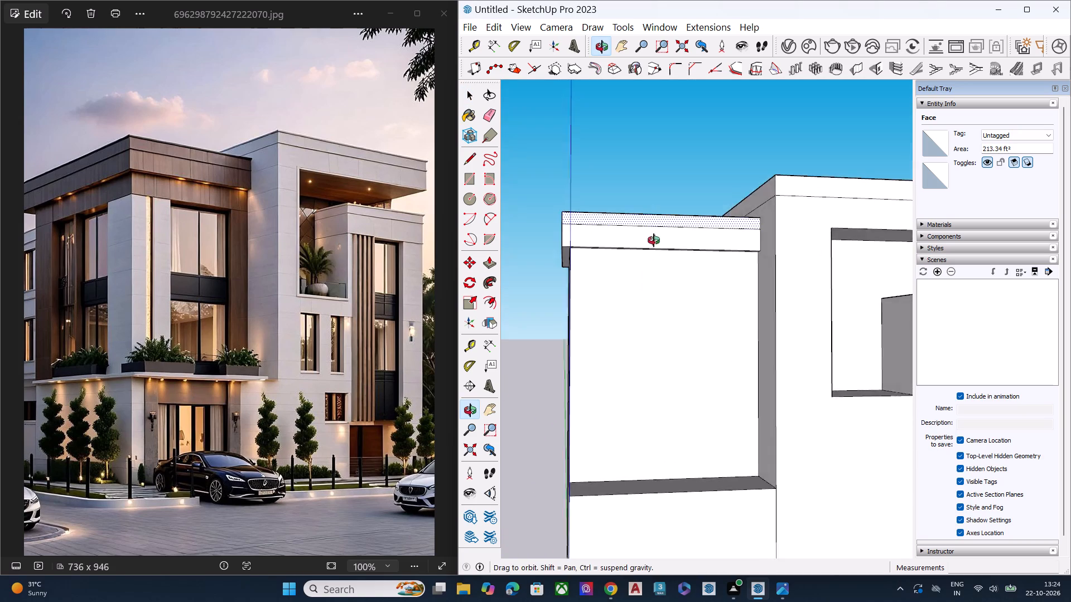
middle_click_drag(654, 240, 660, 237)
scroll(667, 243, "up", 4)
key("space")
scroll(711, 275, "down", 5)
left_click(699, 139)
middle_click_drag(676, 241, 727, 220)
scroll(742, 295, "up", 2)
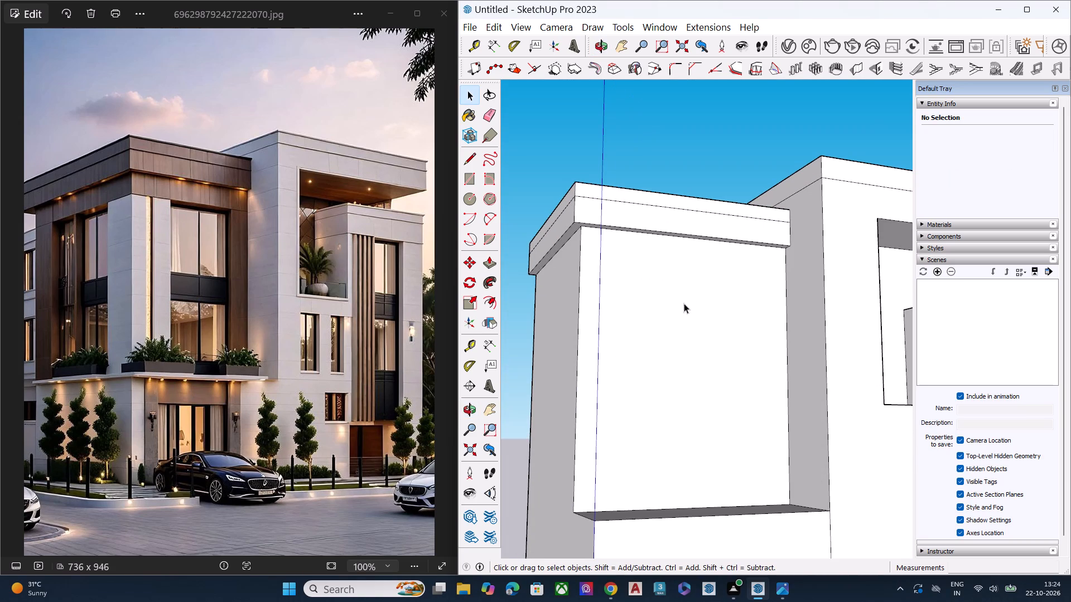
Draw a horizontal line about 61' 7" long across the lower block's side face, level with the front wall's bottom corner above the ledge.
scroll(640, 271, "down", 2)
middle_click_drag(597, 299, 727, 298)
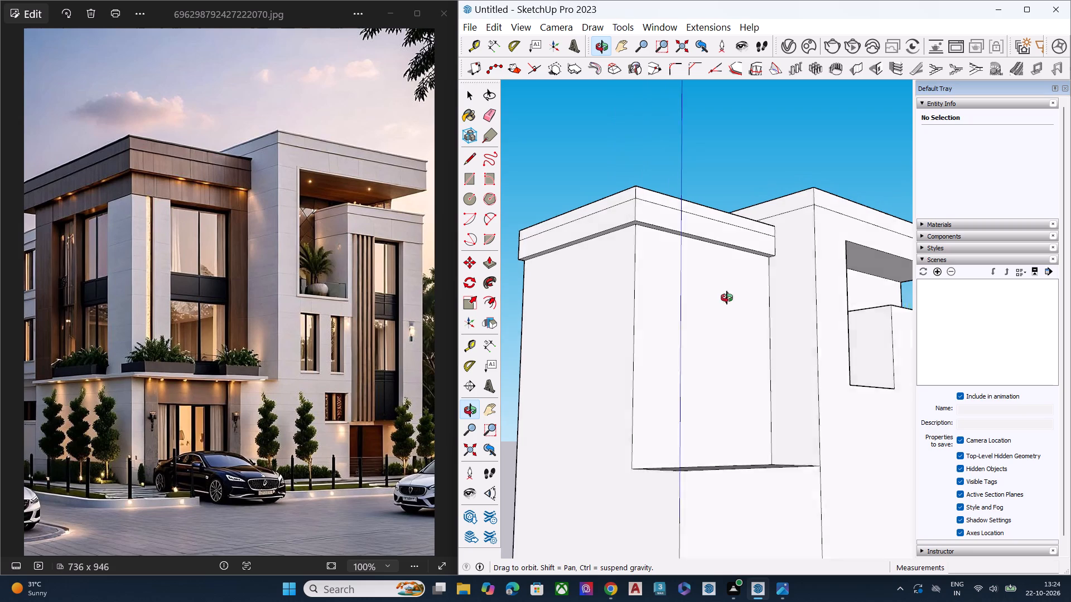
middle_click_drag(727, 298, 764, 298)
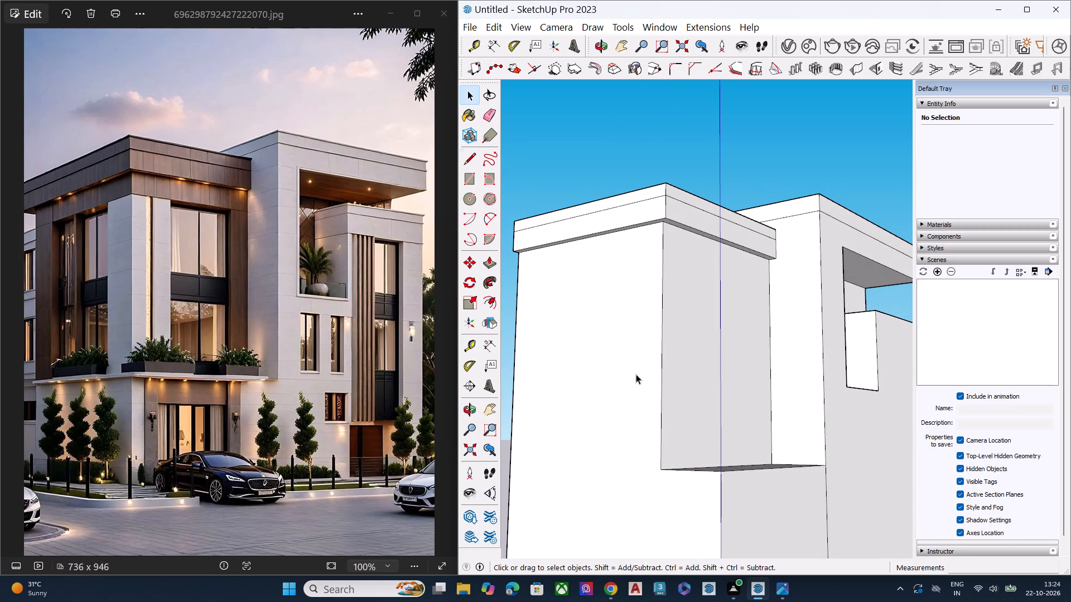
key("l")
left_click(662, 469)
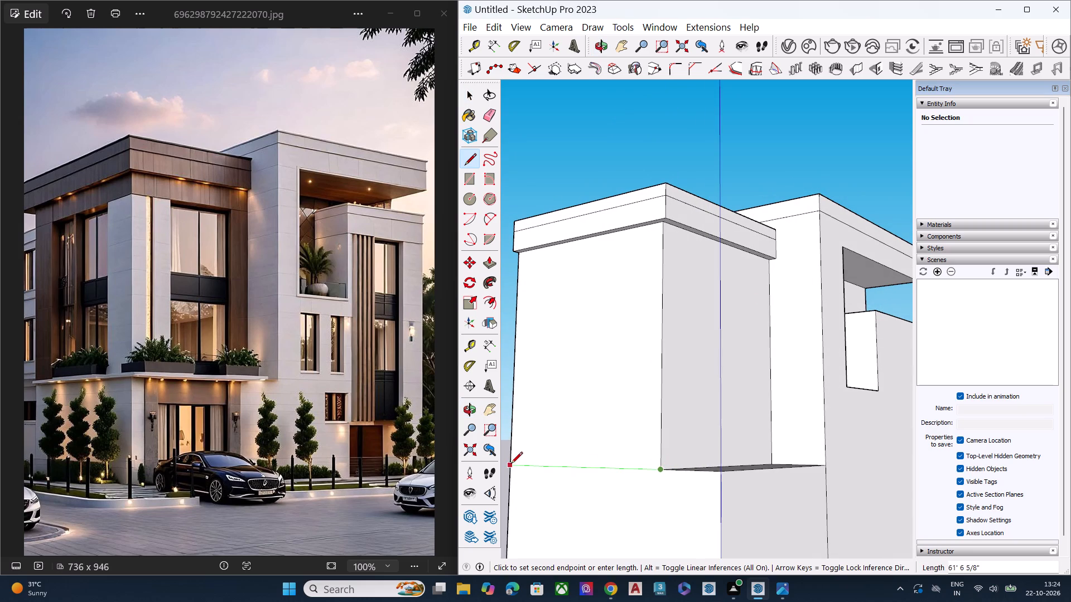
left_click(512, 459)
key("space")
Push/Pull the inner side face of the stepped block in the taller block's front opening slightly outward, narrowing the opening's lower part.
scroll(563, 385, "down", 1)
scroll(563, 385, "up", 1)
scroll(564, 385, "down", 3)
middle_click_drag(664, 357, 615, 435)
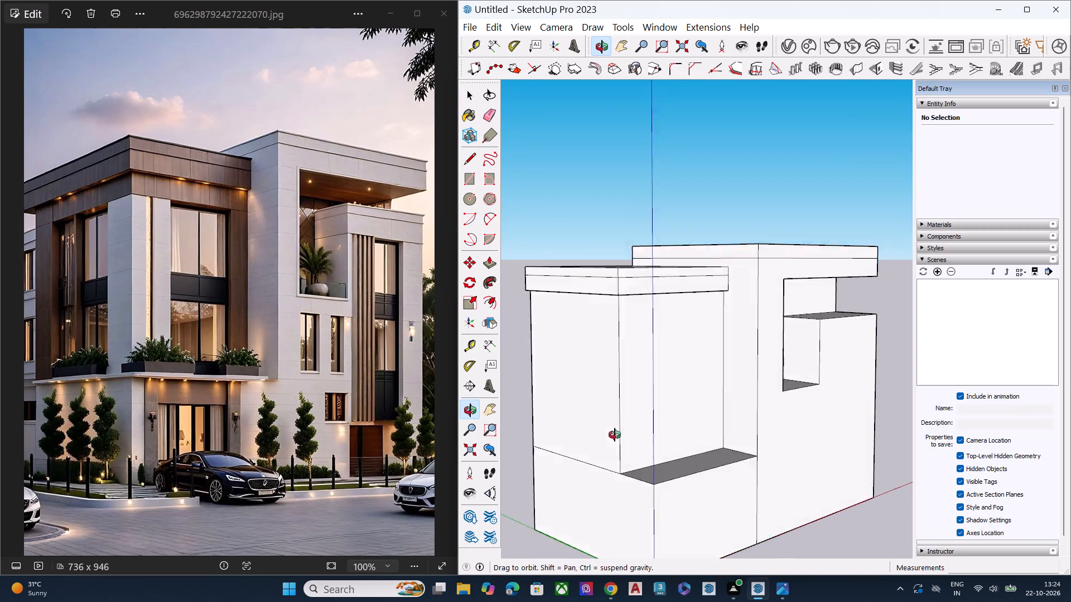
middle_click_drag(615, 435, 506, 380)
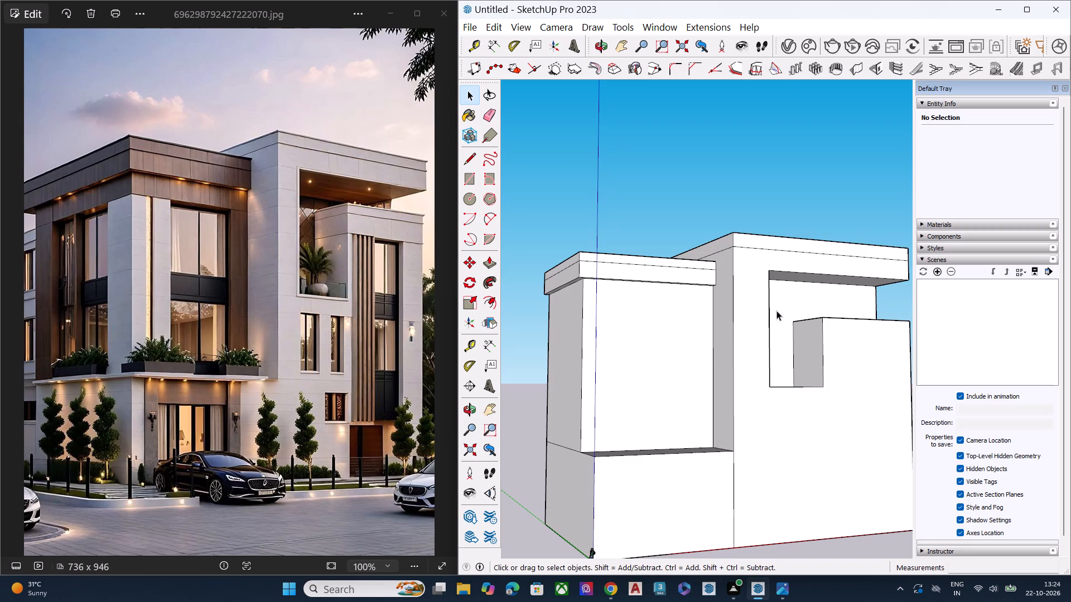
scroll(770, 307, "down", 4)
middle_click_drag(813, 323, 707, 364)
middle_click_drag(751, 331, 744, 332)
scroll(754, 336, "up", 1)
middle_click_drag(814, 332, 846, 329)
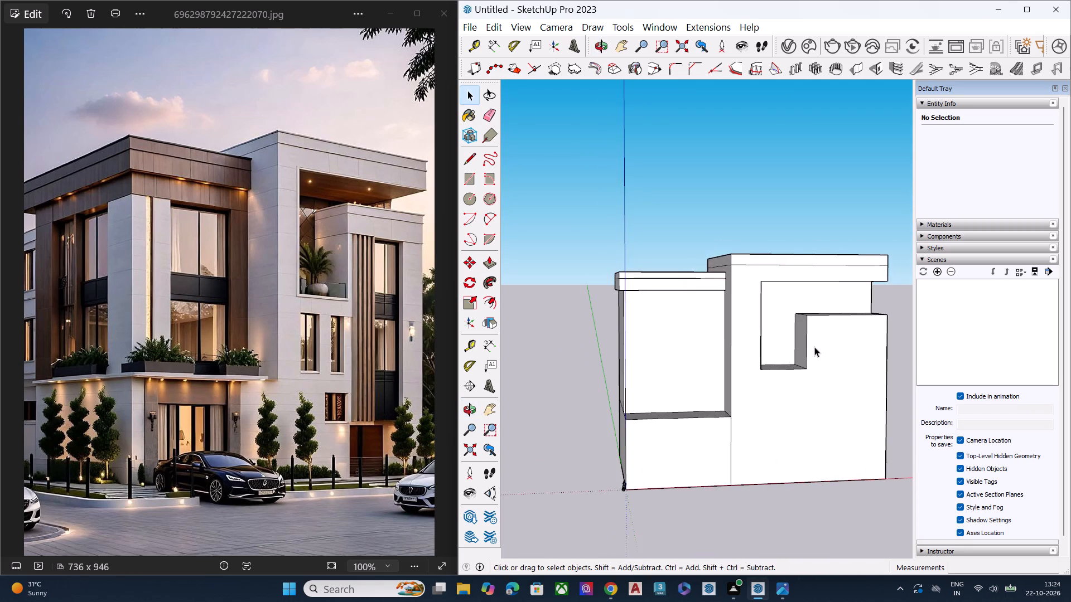
scroll(814, 347, "up", 1)
scroll(814, 347, "down", 2)
scroll(814, 347, "up", 2)
left_click(797, 343)
middle_click_drag(818, 341, 917, 336)
scroll(836, 356, "up", 3)
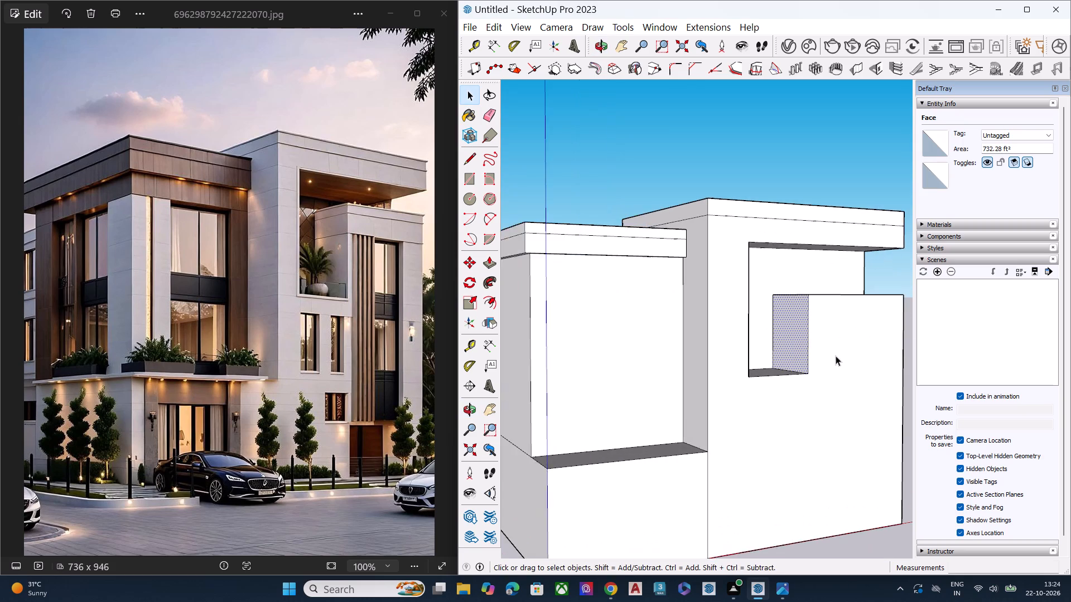
key("p")
left_click(800, 343)
left_click(795, 346)
key("space")
Examine the whole massing from the front and the corner, comparing both blocks' proportions with the reference house image.
middle_click_drag(804, 349, 682, 343)
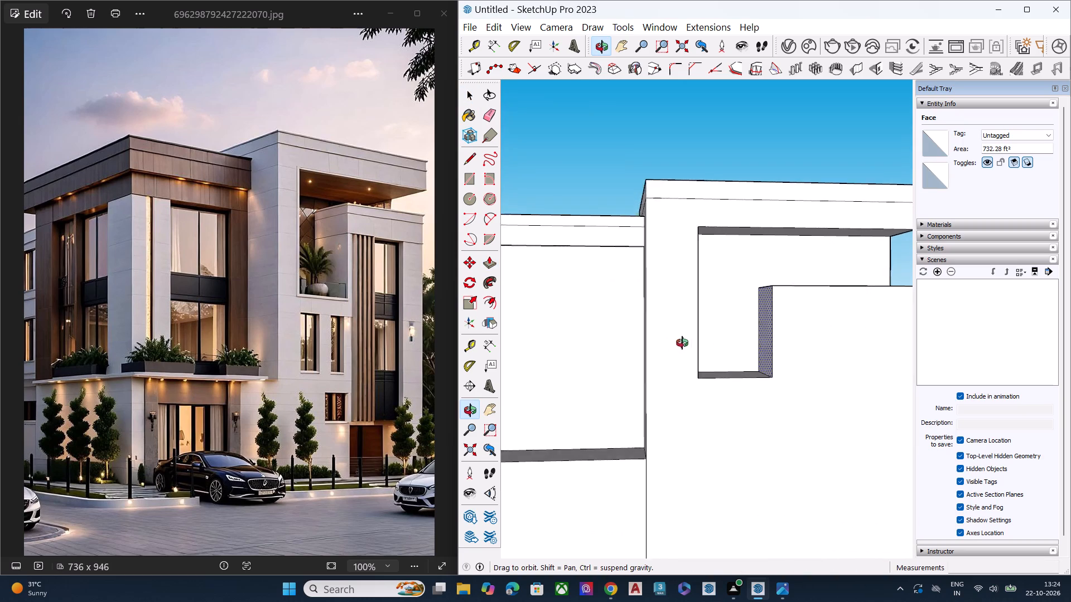
middle_click_drag(682, 343, 664, 341)
key("space")
scroll(834, 269, "down", 2)
scroll(834, 272, "up", 1)
scroll(834, 275, "down", 2)
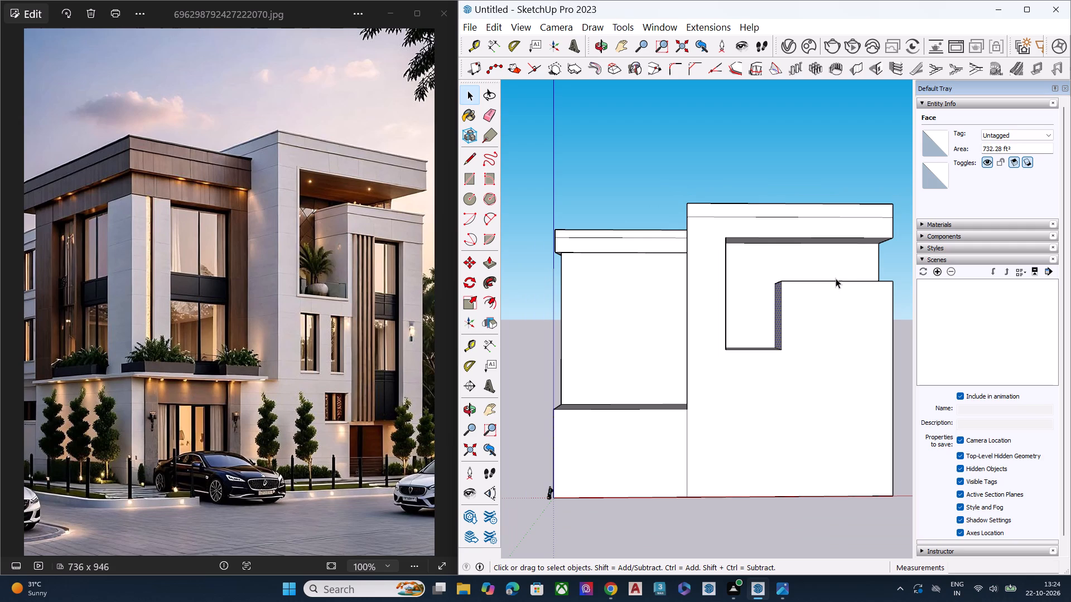
scroll(701, 259, "down", 1)
middle_click_drag(736, 266, 735, 322)
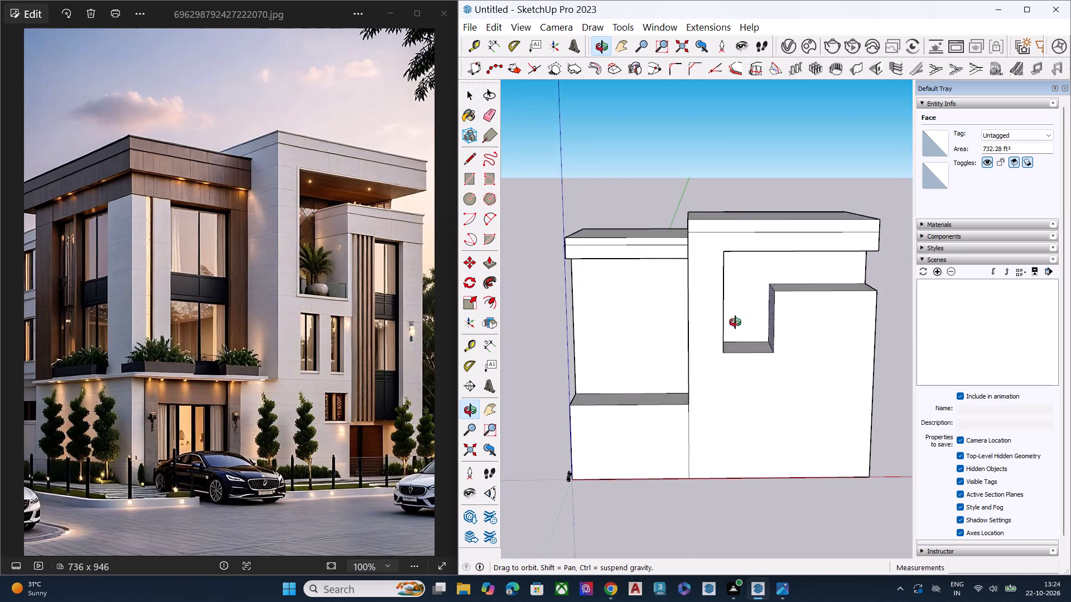
middle_click_drag(735, 322, 857, 291)
key("space")
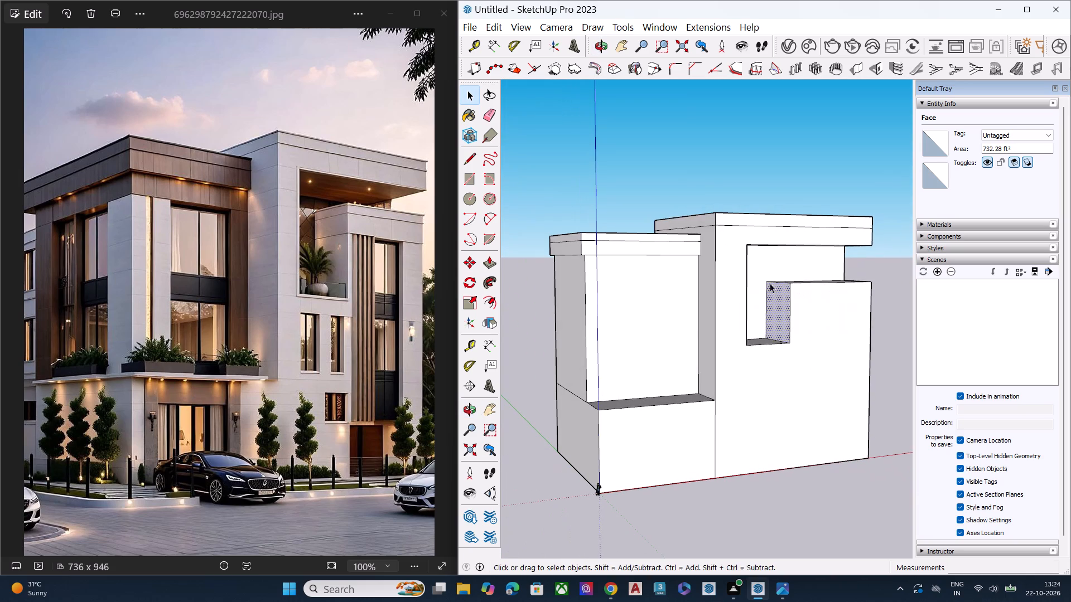
scroll(682, 232, "up", 2)
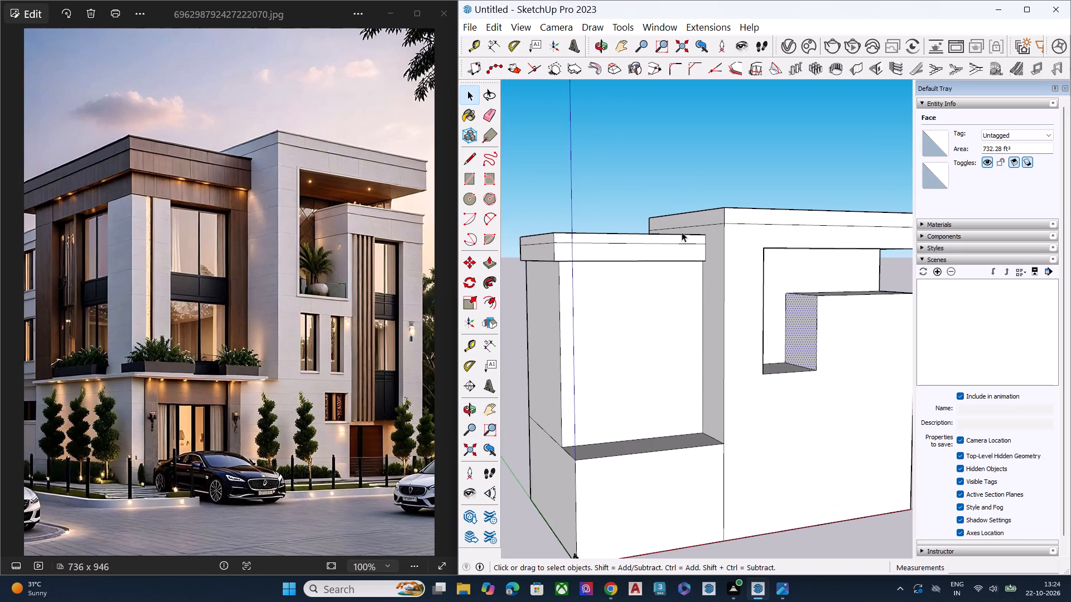
middle_click_drag(723, 222, 754, 208)
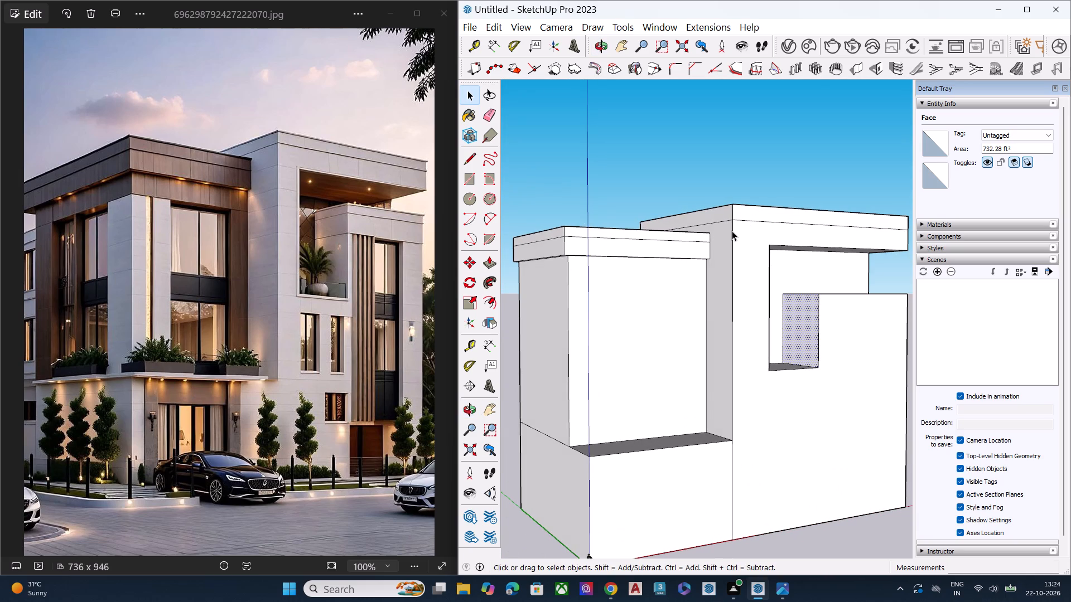
scroll(688, 278, "down", 4)
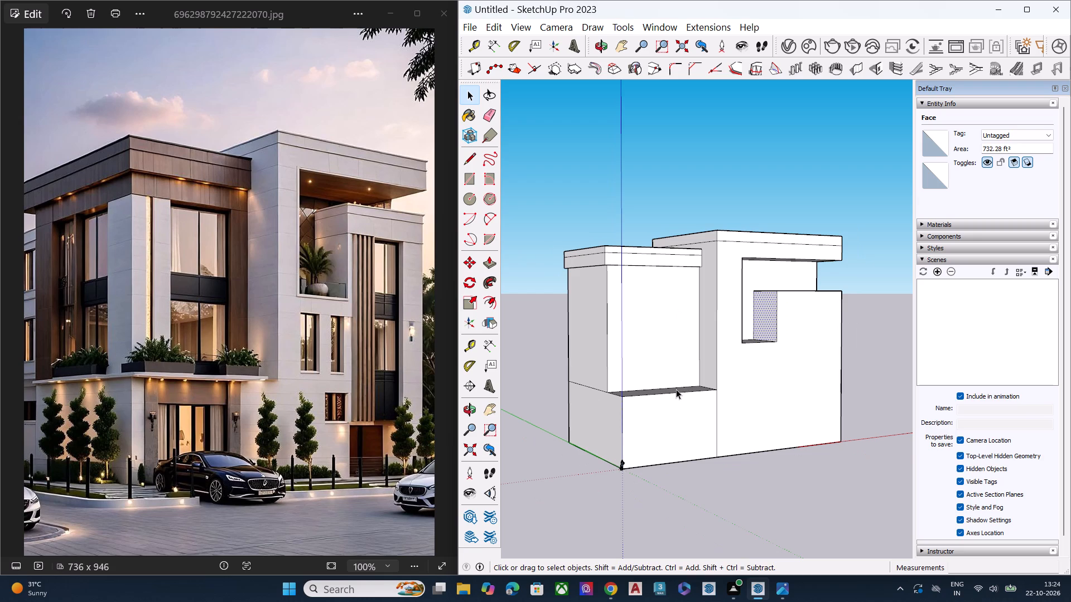
middle_click_drag(670, 382, 626, 346)
scroll(668, 380, "up", 1)
middle_click_drag(576, 372, 609, 394)
scroll(602, 399, "up", 1)
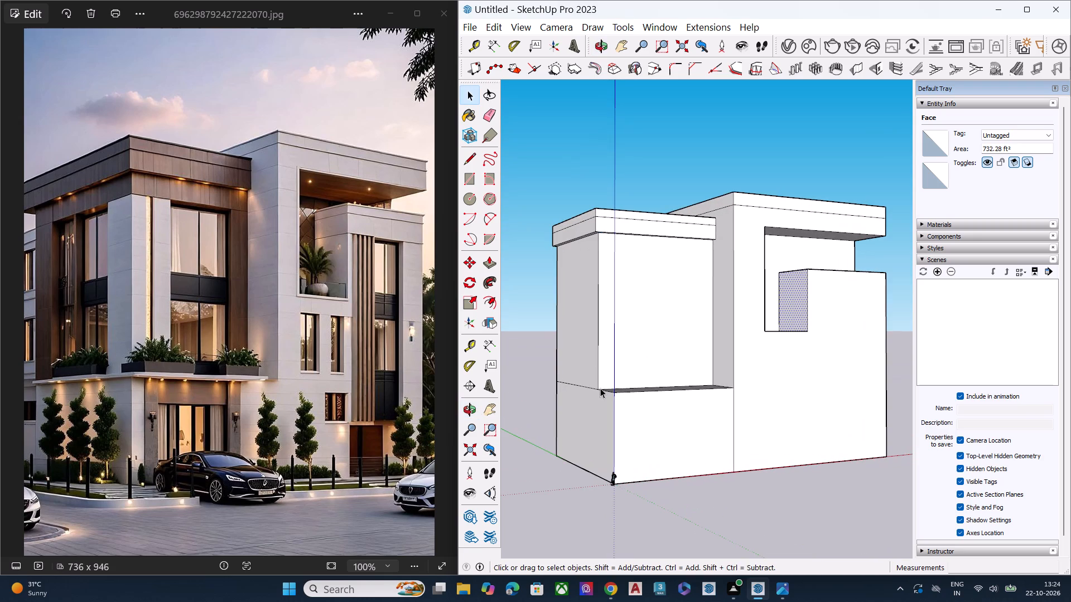
scroll(609, 224, "up", 7)
scroll(610, 224, "down", 3)
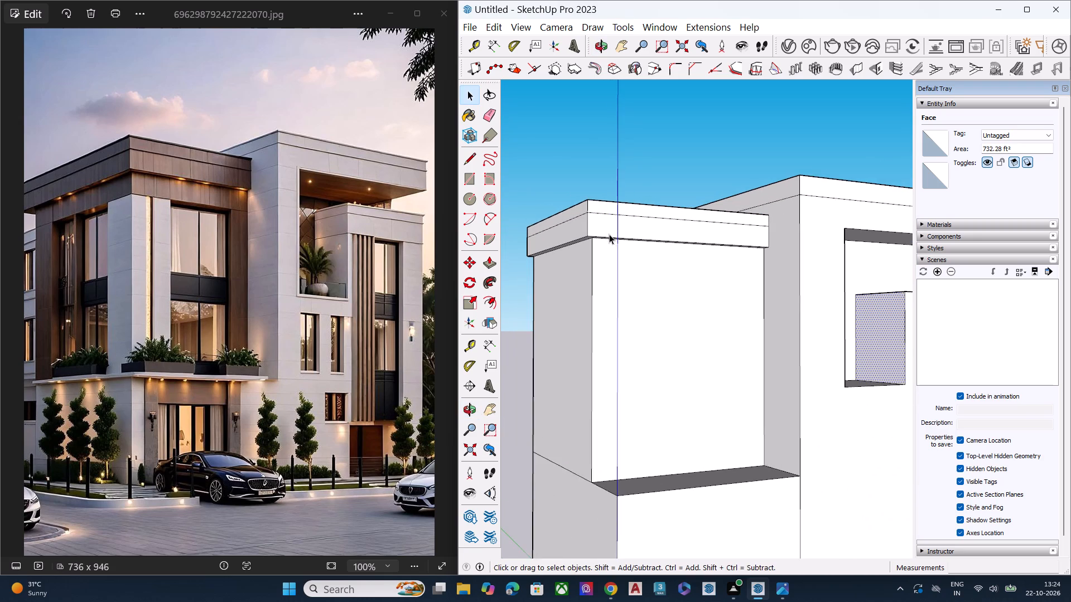
Draw a horizontal line about 57' 3" long across the lower block's recessed front wall, a short distance below the parapet band.
middle_click_drag(619, 278, 515, 343)
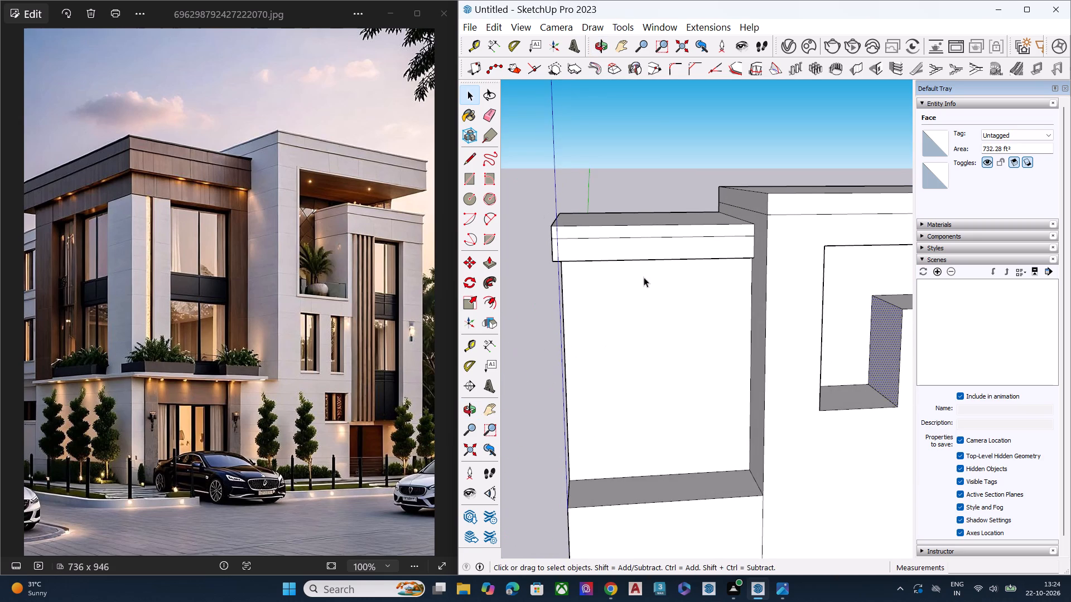
middle_click_drag(599, 284, 606, 219)
key("l")
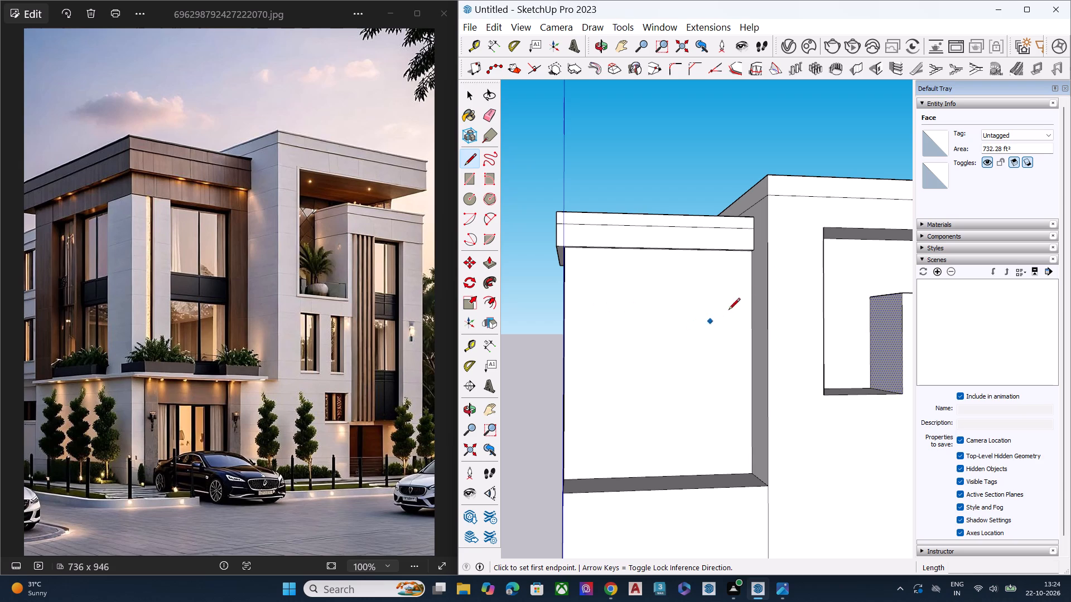
scroll(740, 281, "up", 1)
middle_click_drag(740, 279, 784, 244)
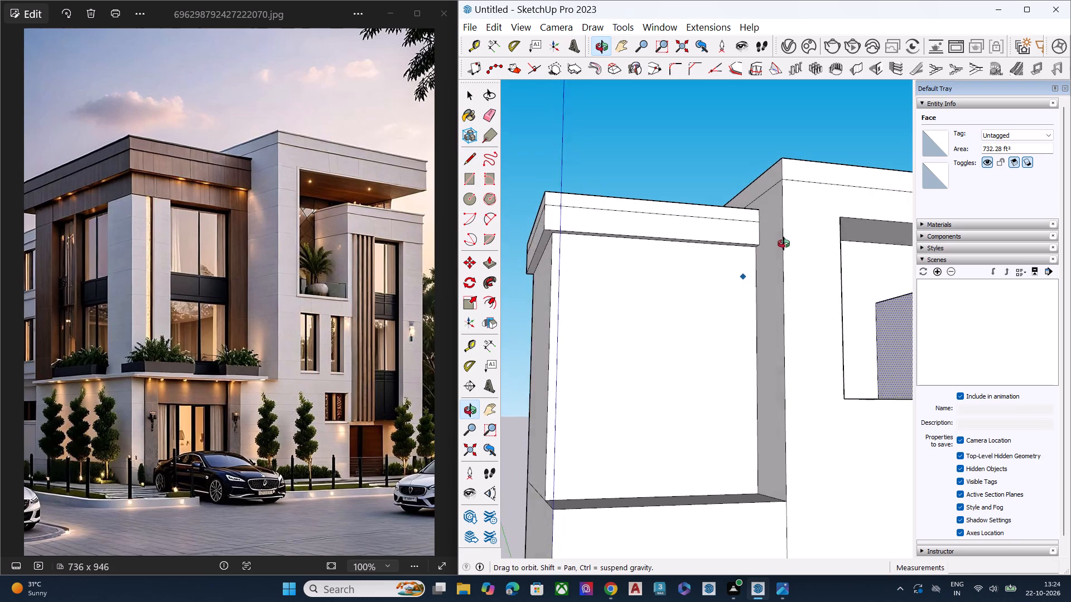
middle_click_drag(784, 244, 798, 236)
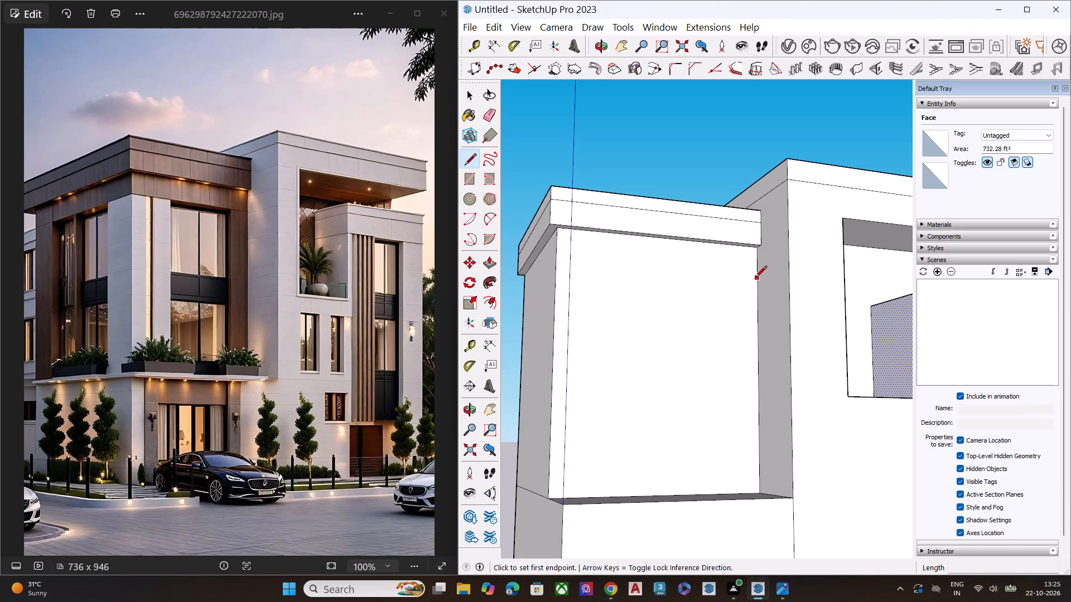
left_click(755, 278)
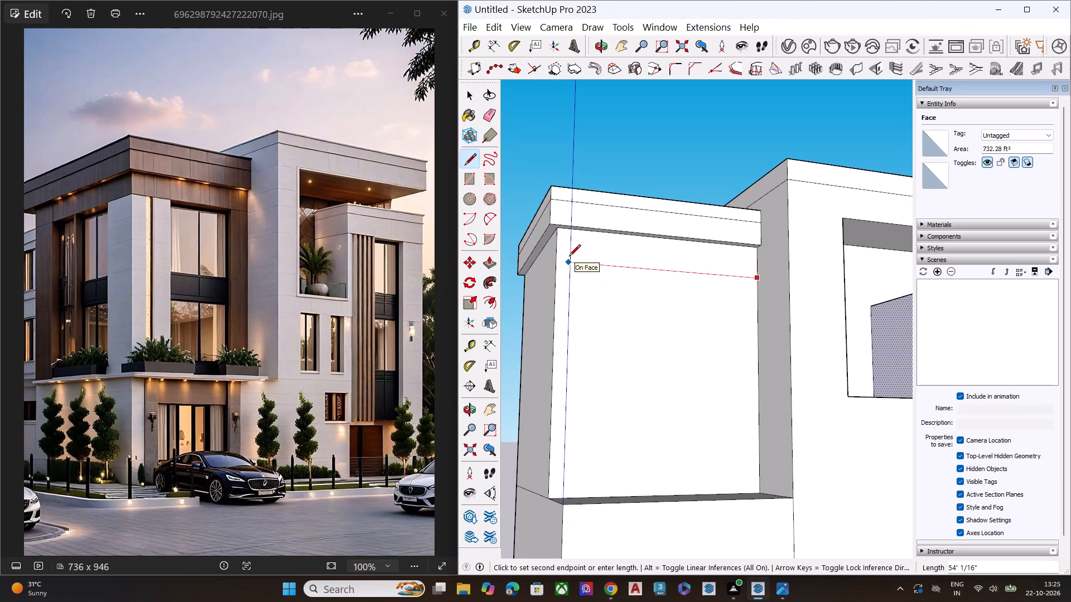
middle_click_drag(569, 257, 587, 325)
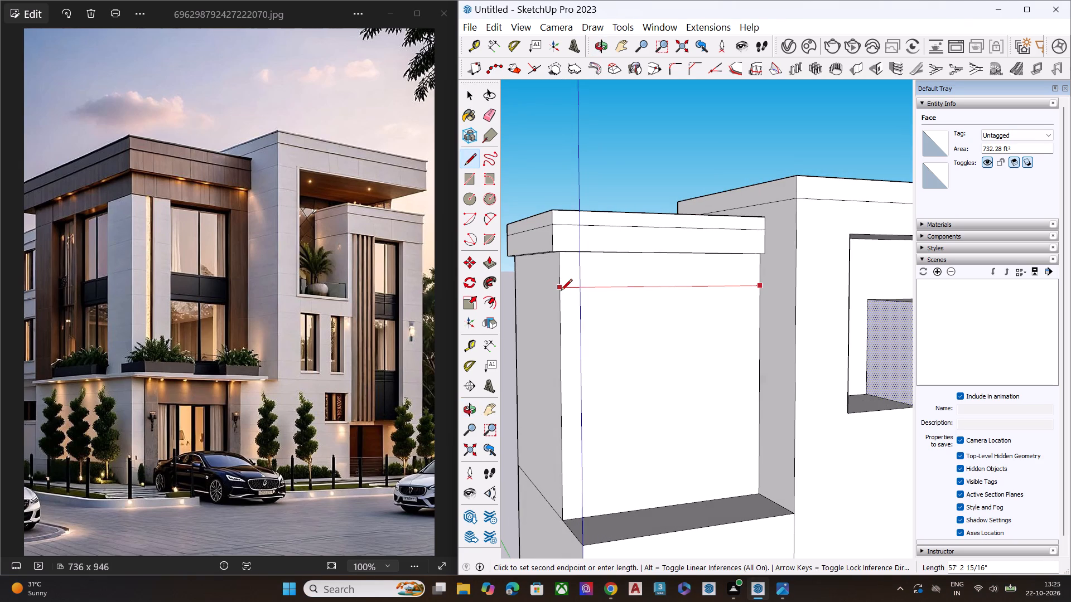
left_click(561, 288)
Continue the line horizontally about 61' 7" across the lower block's side face, from the front corner to the far vertical edge.
scroll(574, 303, "down", 1)
scroll(574, 304, "up", 3)
scroll(586, 311, "down", 3)
scroll(587, 311, "up", 1)
scroll(588, 311, "down", 2)
middle_click_drag(573, 305, 789, 299)
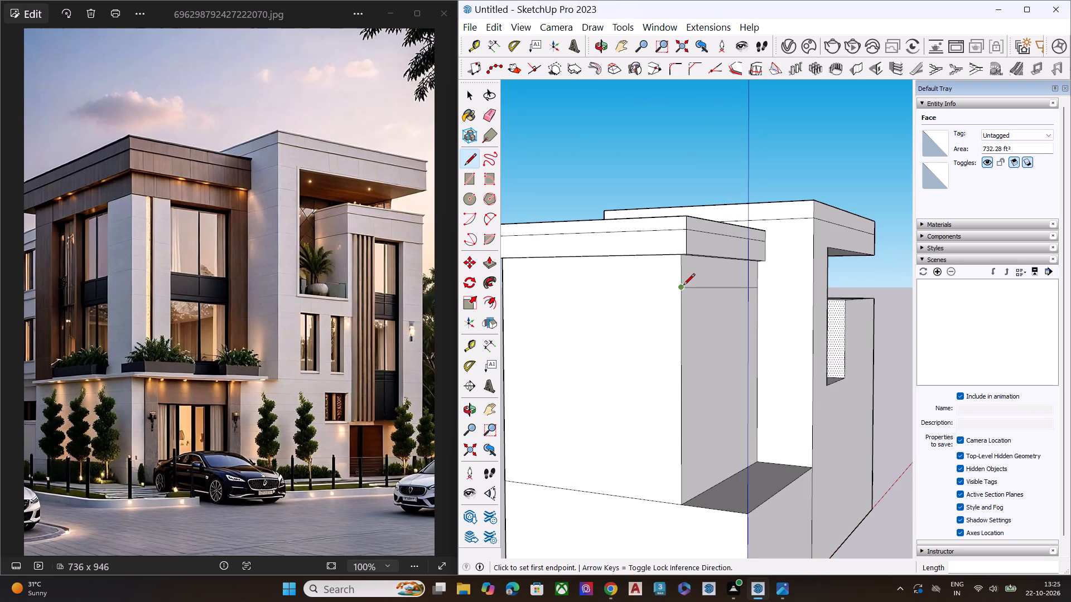
left_click(681, 287)
scroll(789, 307, "down", 2)
scroll(789, 319, "up", 2)
scroll(783, 332, "down", 1)
scroll(779, 339, "up", 1)
scroll(762, 354, "down", 2)
left_click(532, 295)
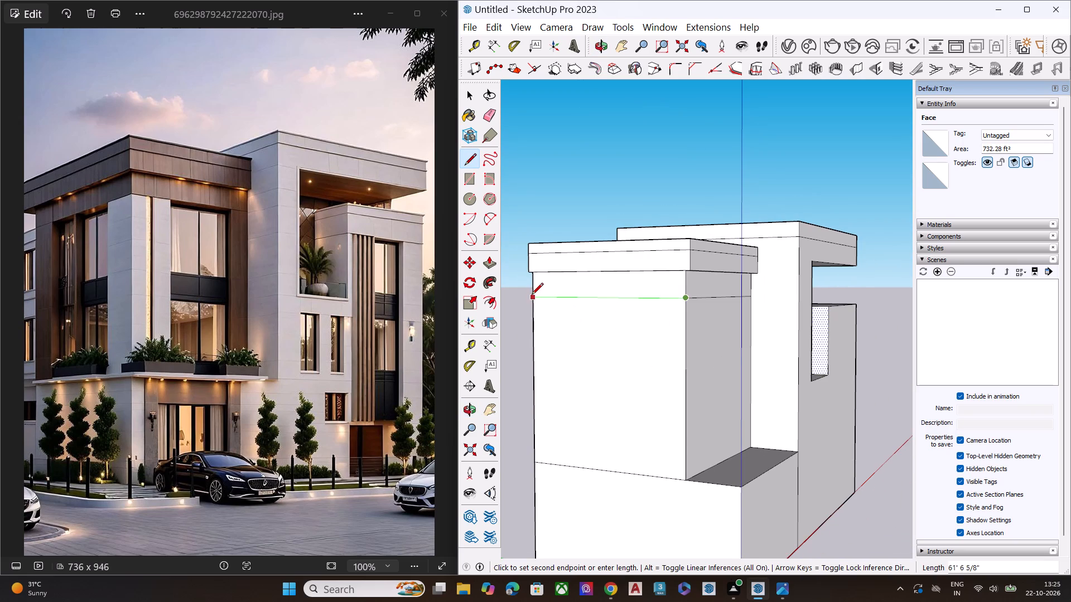
key("space")
Draw a vertical line on the lower block's front wall near the outer corner, from the horizontal line down to the ledge.
middle_click_drag(701, 318, 541, 314)
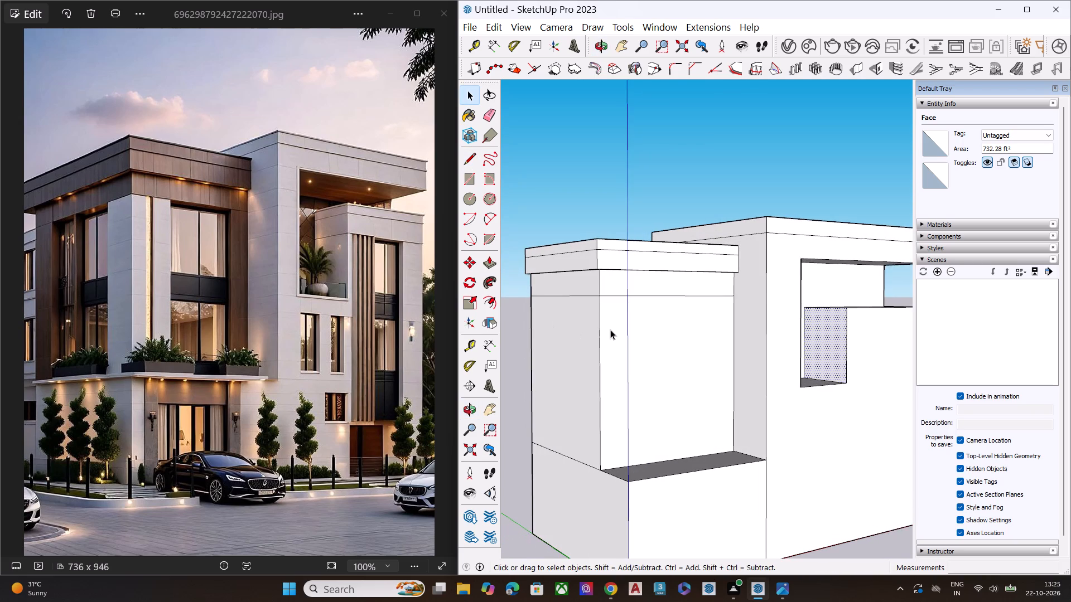
scroll(615, 319, "up", 1)
key("l")
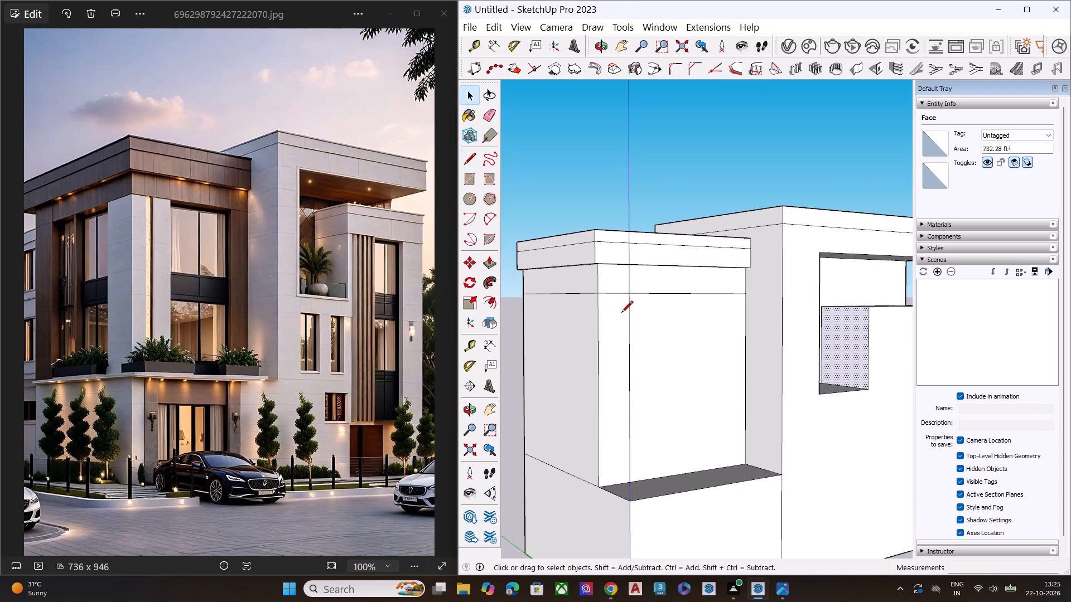
middle_click_drag(628, 297, 561, 287)
scroll(604, 288, "up", 1)
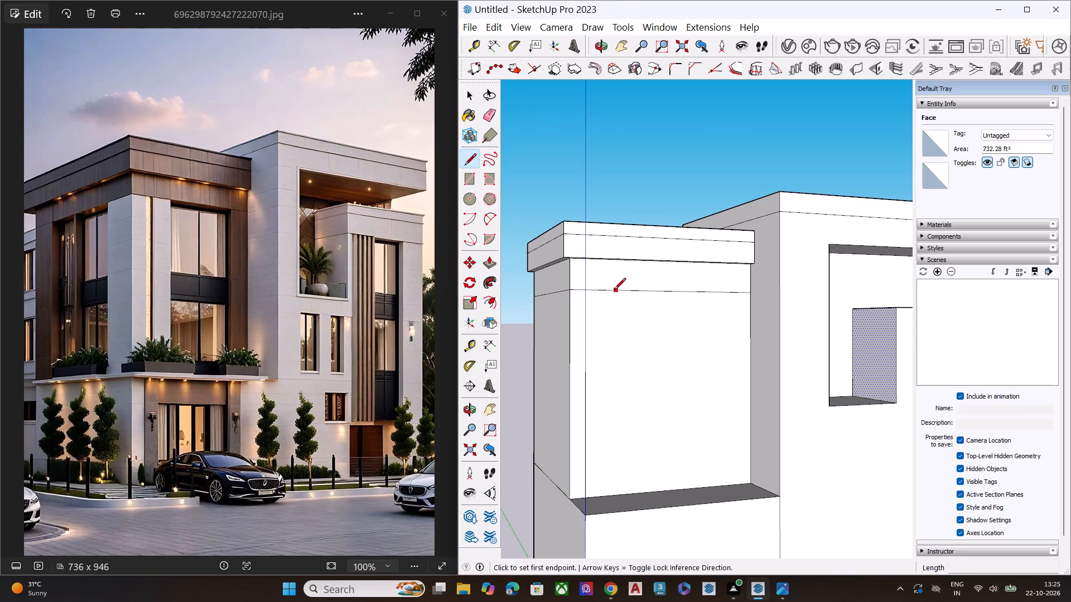
left_click(604, 293)
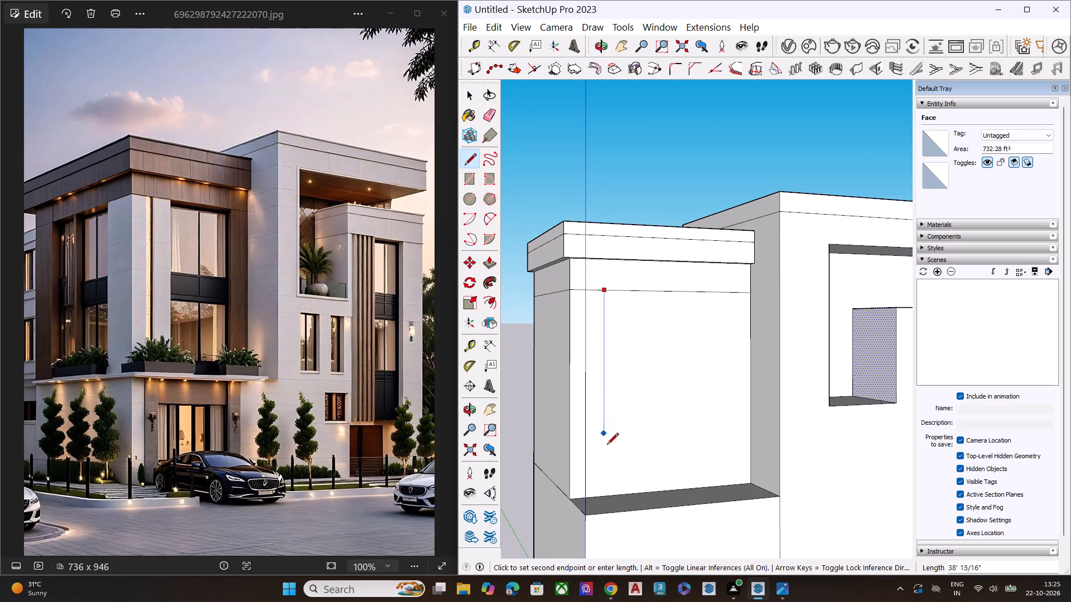
left_click(602, 494)
key("space")
Draw a matching vertical line on the lower block's side face near the same corner, from the horizontal line down to the base line.
middle_click_drag(664, 415, 715, 397)
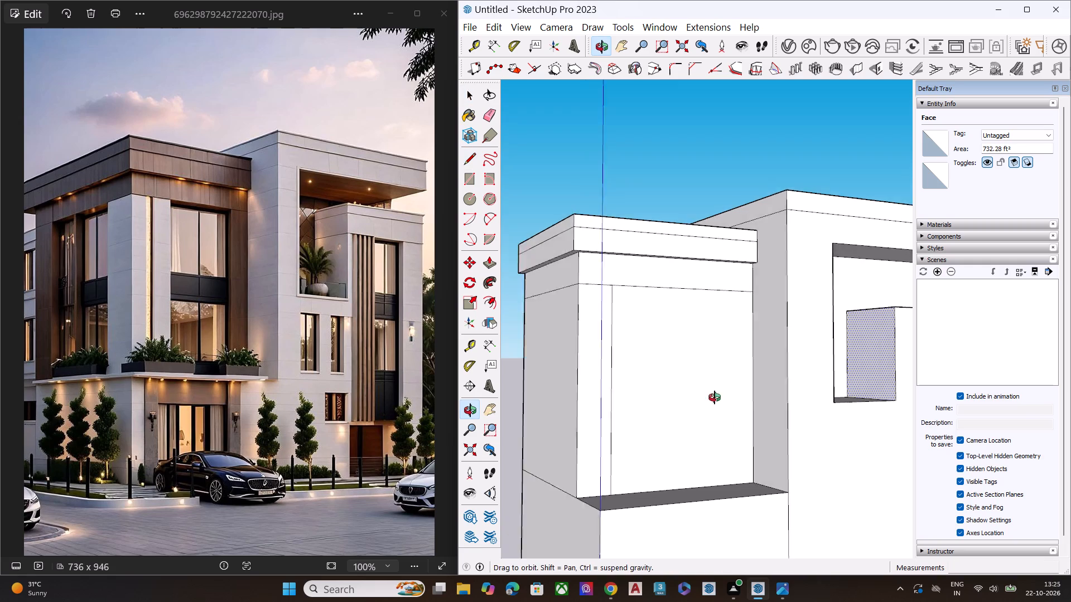
middle_click_drag(715, 397, 785, 397)
key("p")
key("l")
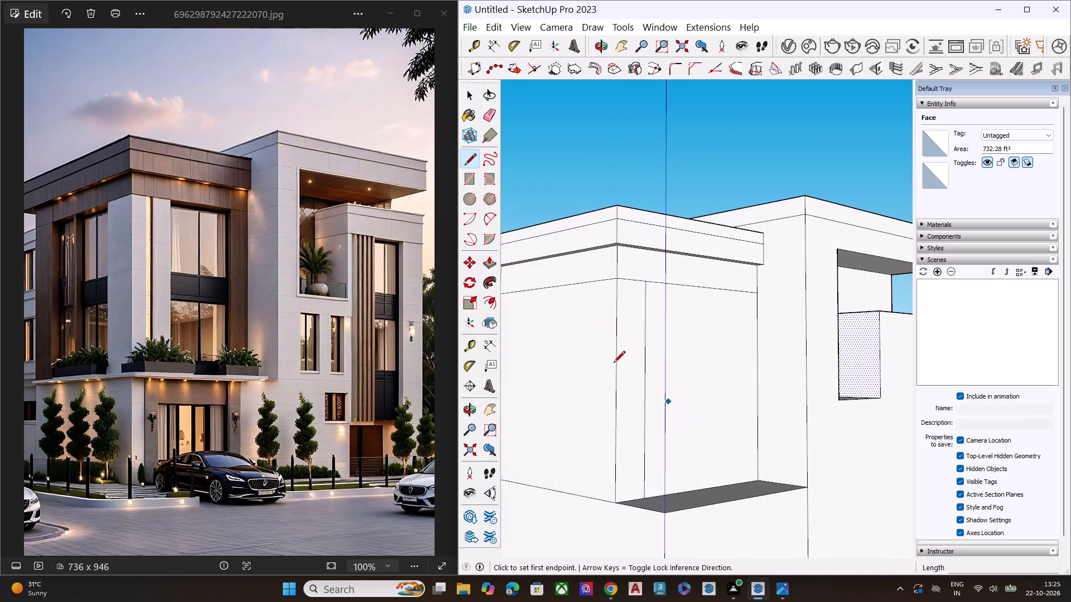
left_click(594, 284)
left_click(587, 493)
key("space")
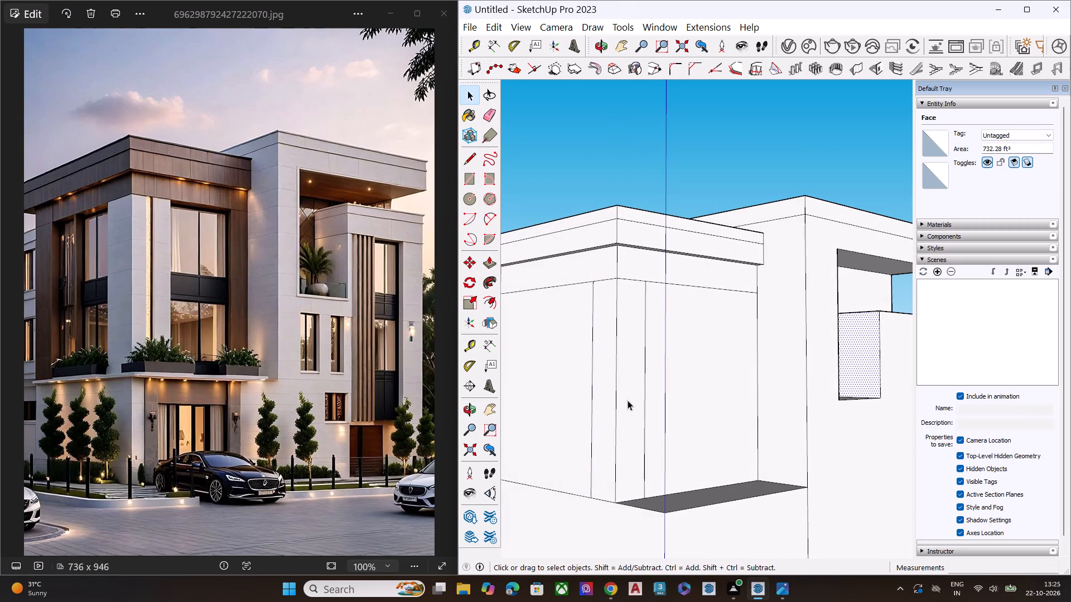
Scale the narrow corner strip on the lower block's front wall about 1.1 times wider, away from the outer corner.
middle_click_drag(649, 324, 647, 349)
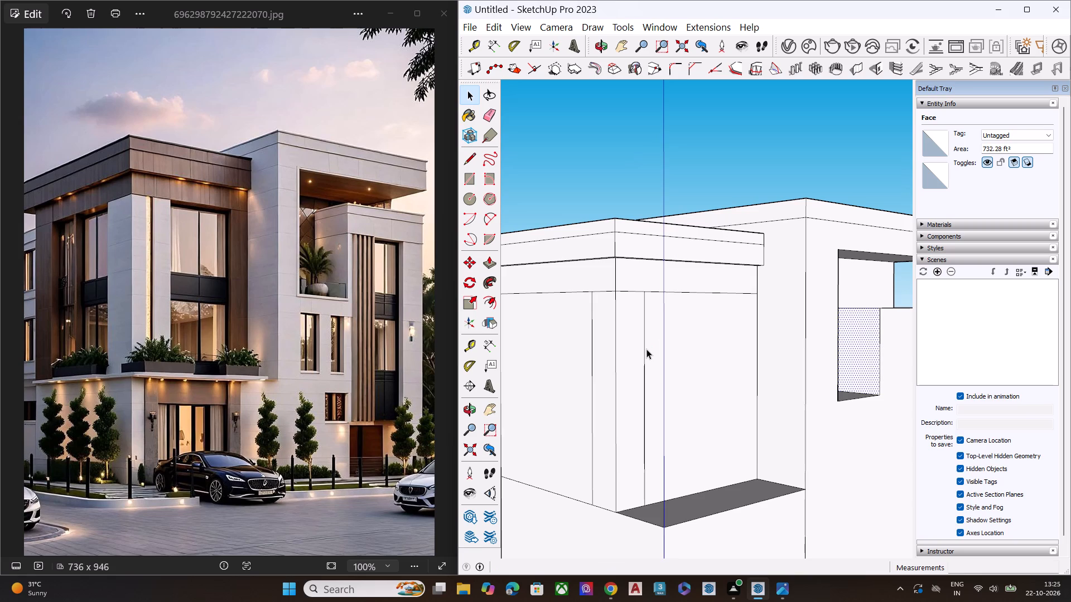
scroll(652, 221, "down", 3)
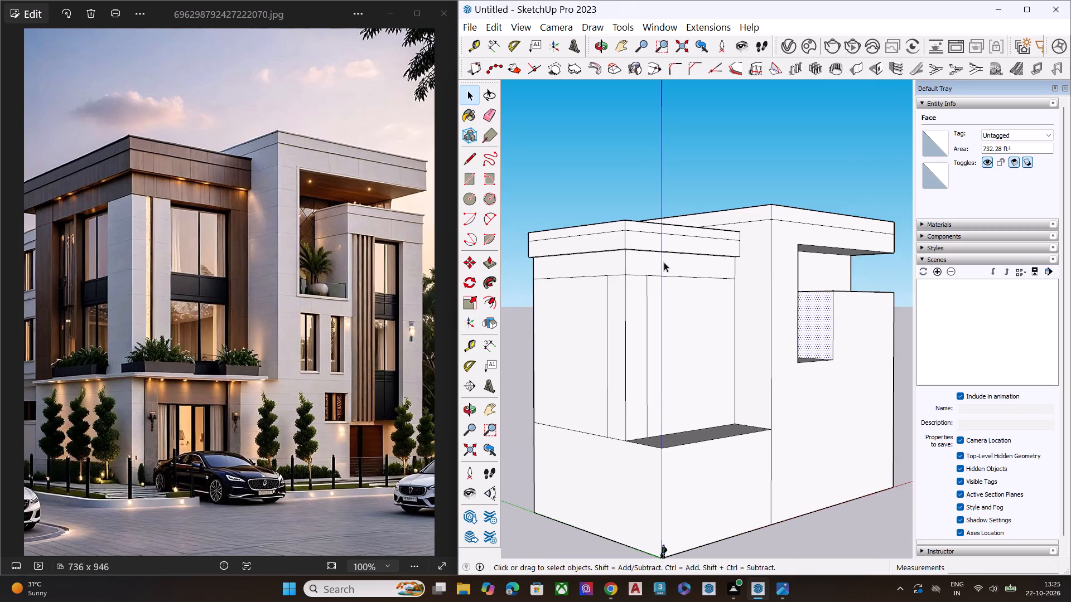
middle_click_drag(664, 300, 682, 379)
scroll(650, 343, "up", 4)
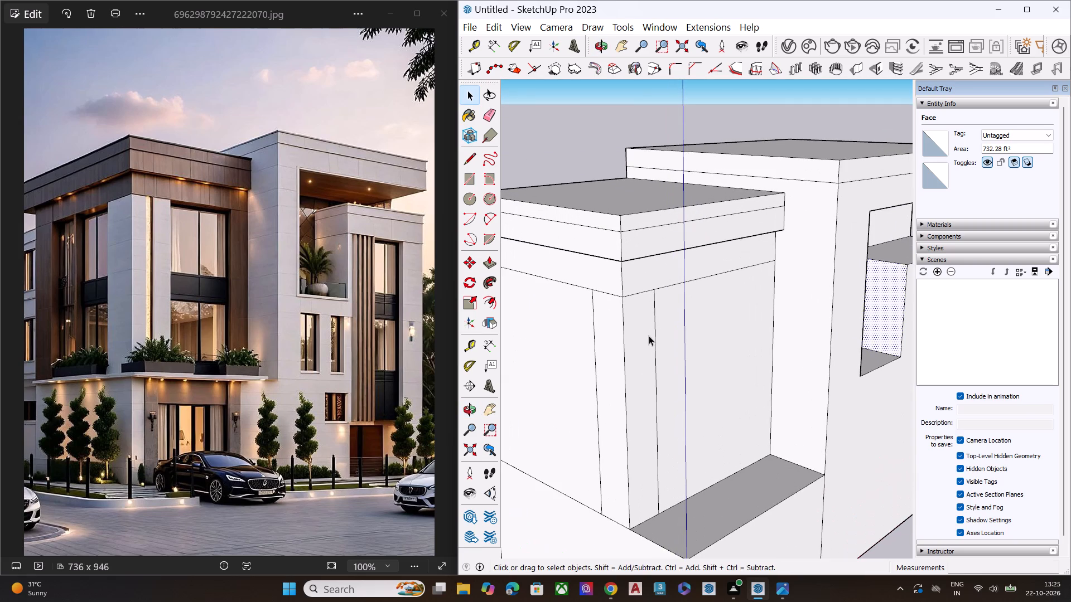
double_click(643, 336)
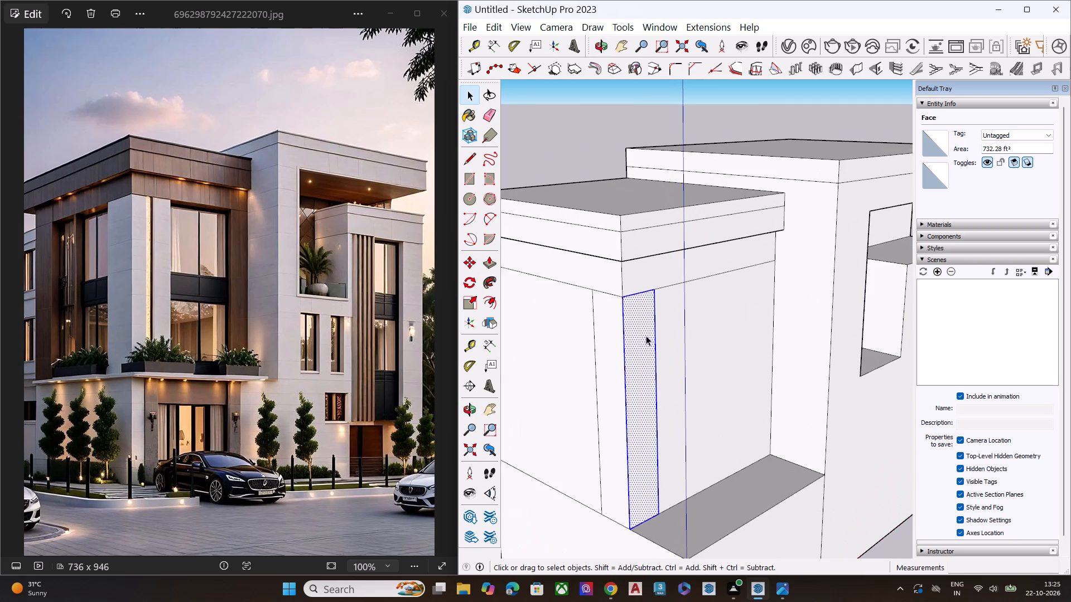
middle_click_drag(654, 336, 533, 326)
key("s")
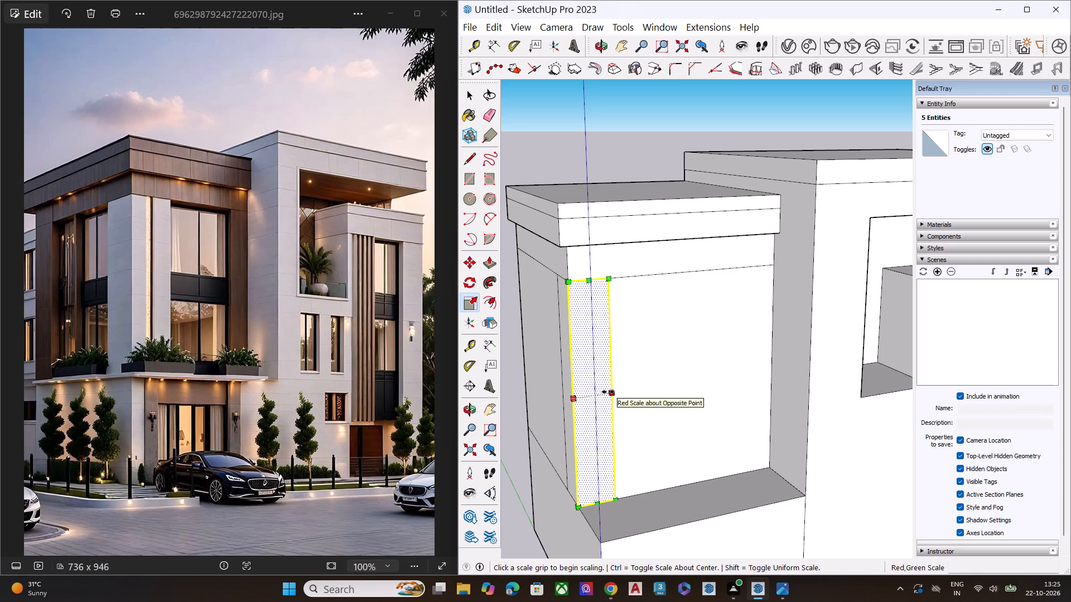
left_click_drag(608, 392, 616, 389)
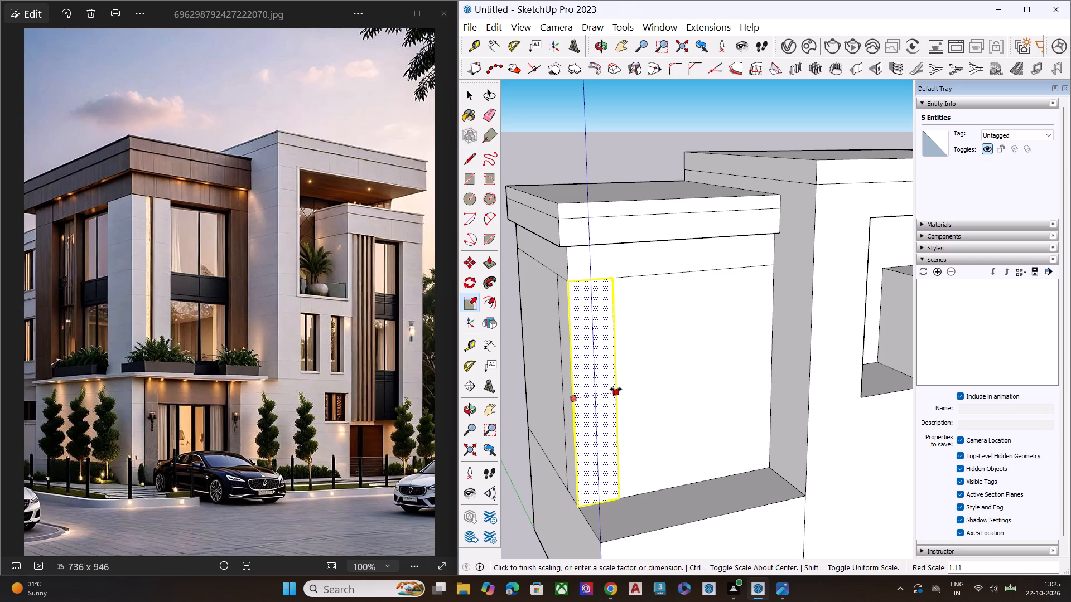
left_click_drag(616, 389, 617, 388)
key("space")
left_click(637, 137)
middle_click_drag(650, 260, 548, 191)
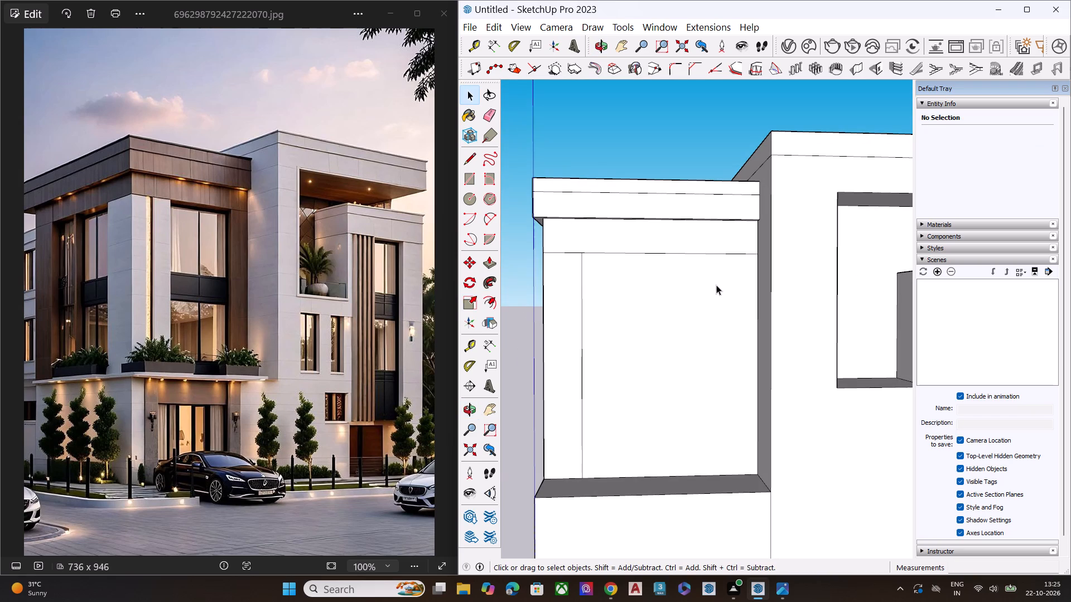
Draw a vertical line on the lower block's front wall near the taller block, from the horizontal line down to the ledge.
key("l")
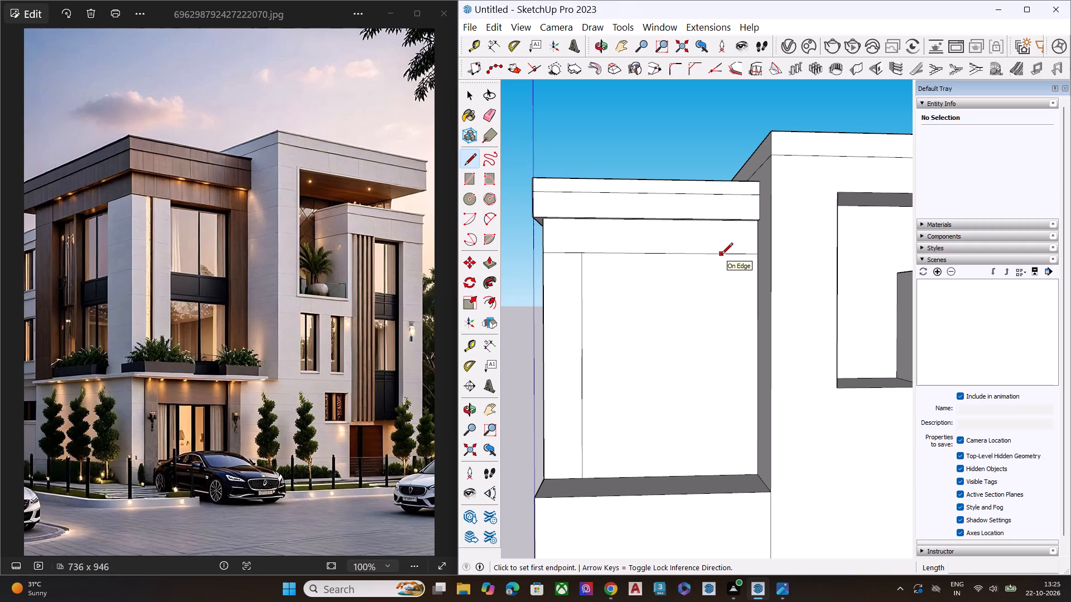
left_click(719, 255)
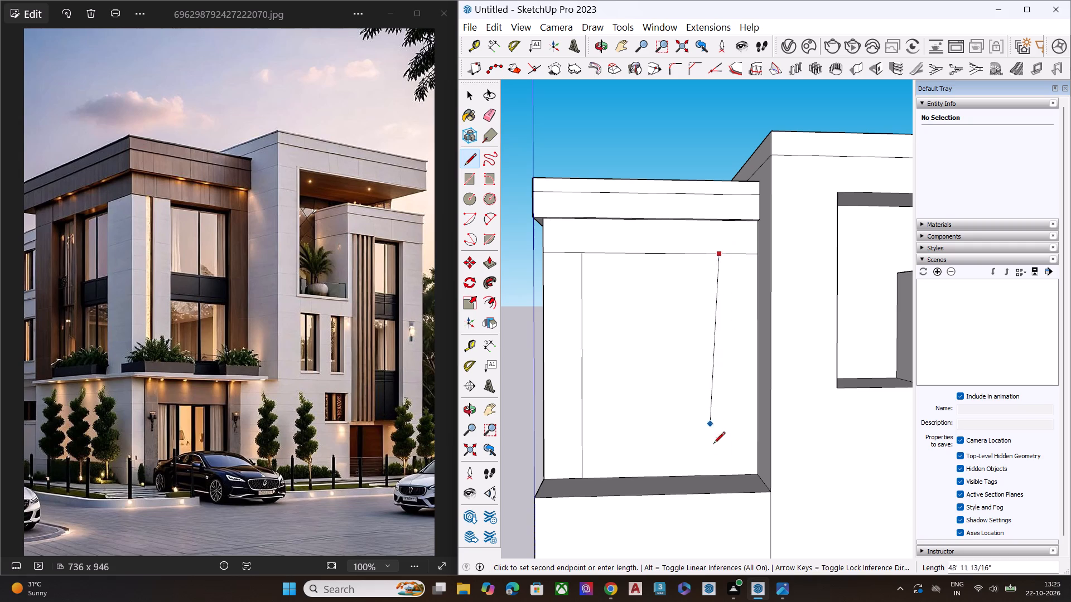
left_click(723, 474)
key("space")
Scale the front wall's outer corner strip wider again along the red axis, moving its inner edge away from the corner.
middle_click_drag(689, 296, 731, 327)
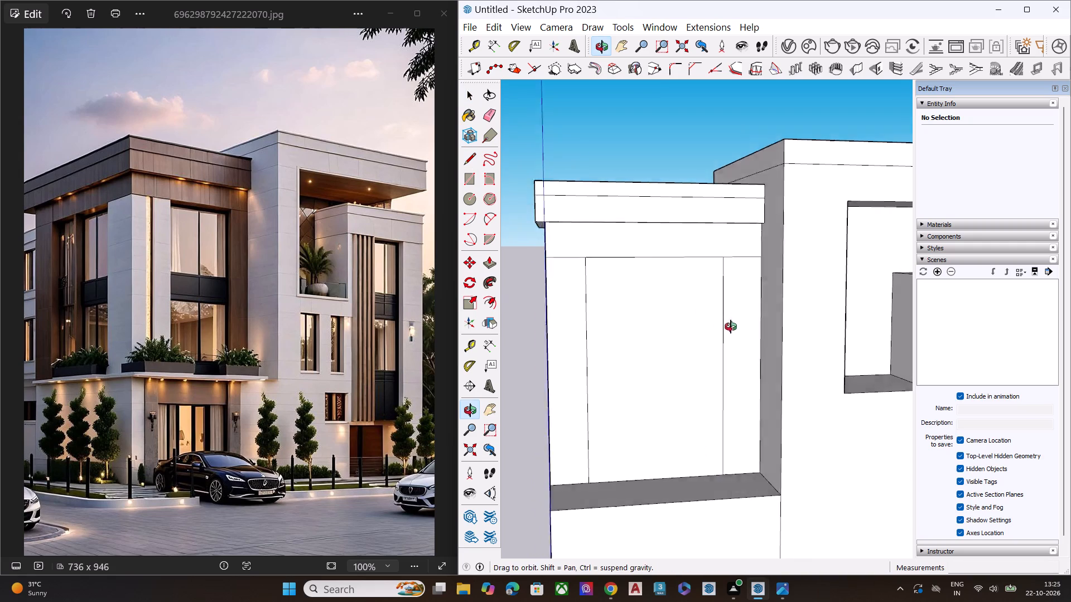
middle_click_drag(731, 327, 837, 366)
scroll(735, 265, "up", 1)
scroll(746, 270, "down", 3)
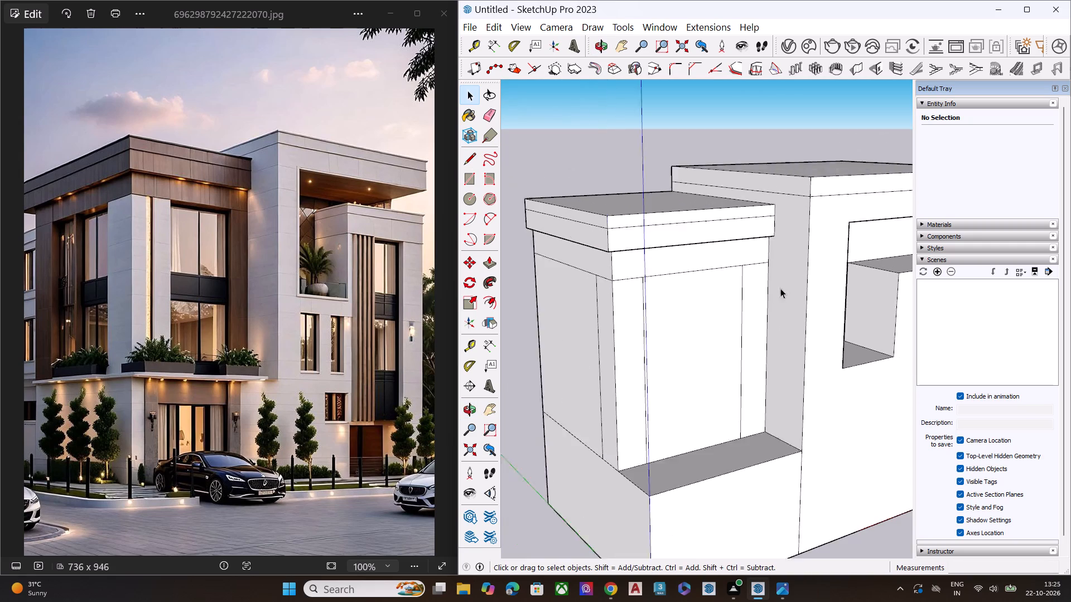
scroll(780, 288, "down", 3)
scroll(625, 301, "up", 2)
scroll(625, 301, "down", 1)
scroll(626, 299, "up", 7)
middle_click_drag(691, 299, 590, 268)
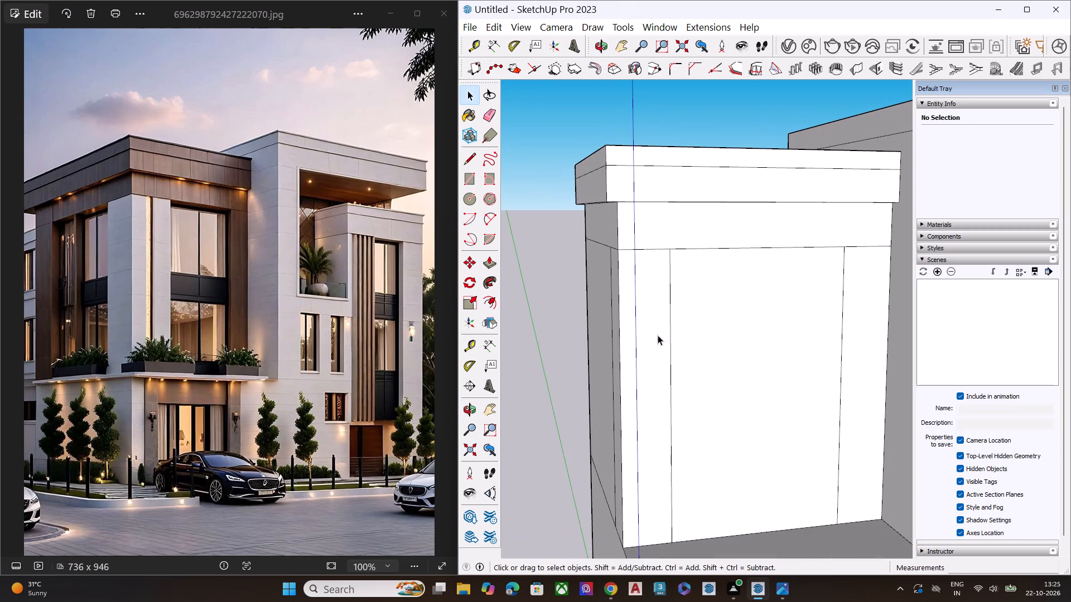
double_click(657, 335)
key("s")
left_click_drag(673, 403, 674, 403)
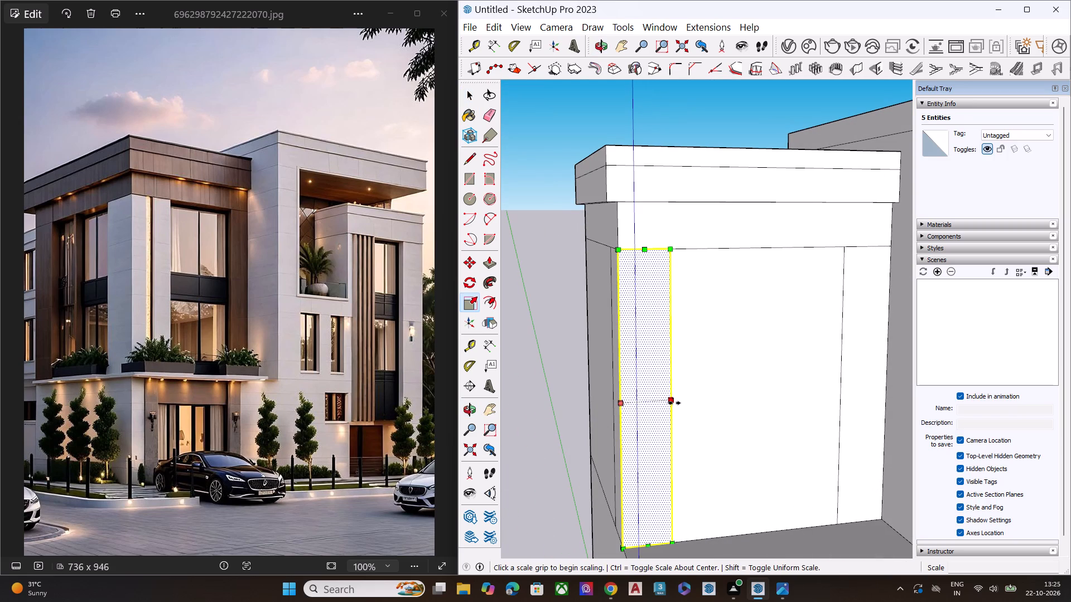
left_click_drag(674, 403, 681, 401)
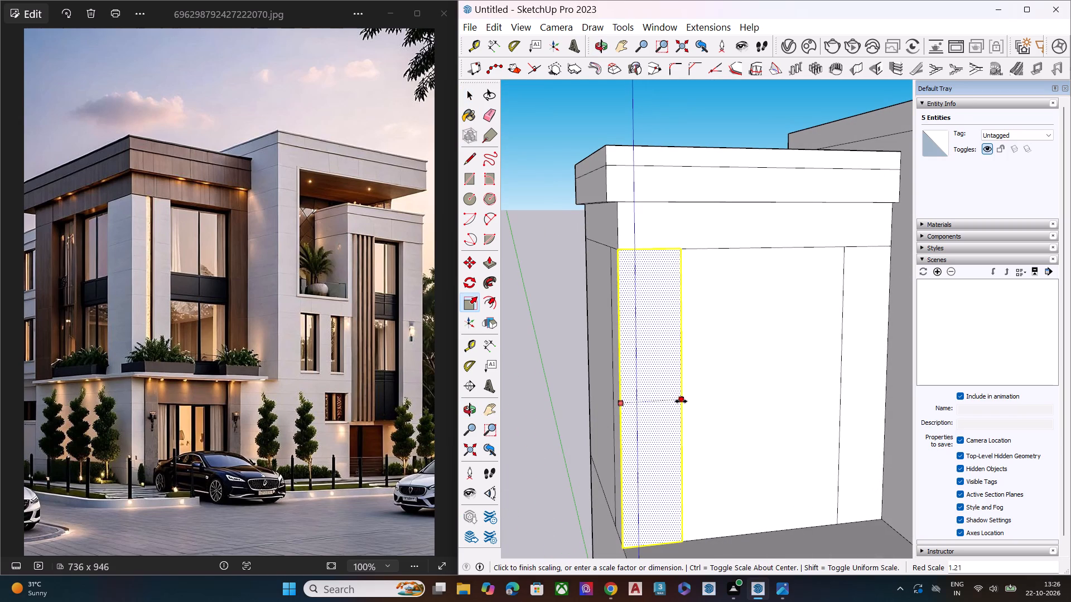
left_click_drag(681, 401, 687, 400)
key("space")
Scale the side face's corner strip slightly wider, away from the shared corner, and compare it with the front strip.
middle_click_drag(683, 356, 711, 338)
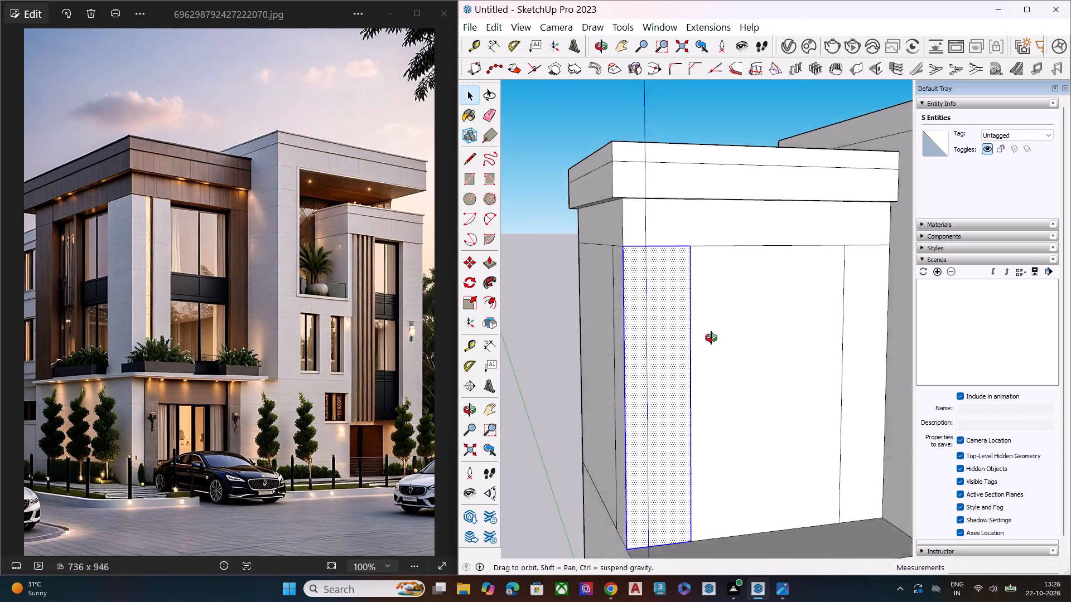
middle_click_drag(711, 338, 916, 332)
scroll(674, 321, "up", 2)
double_click(697, 314)
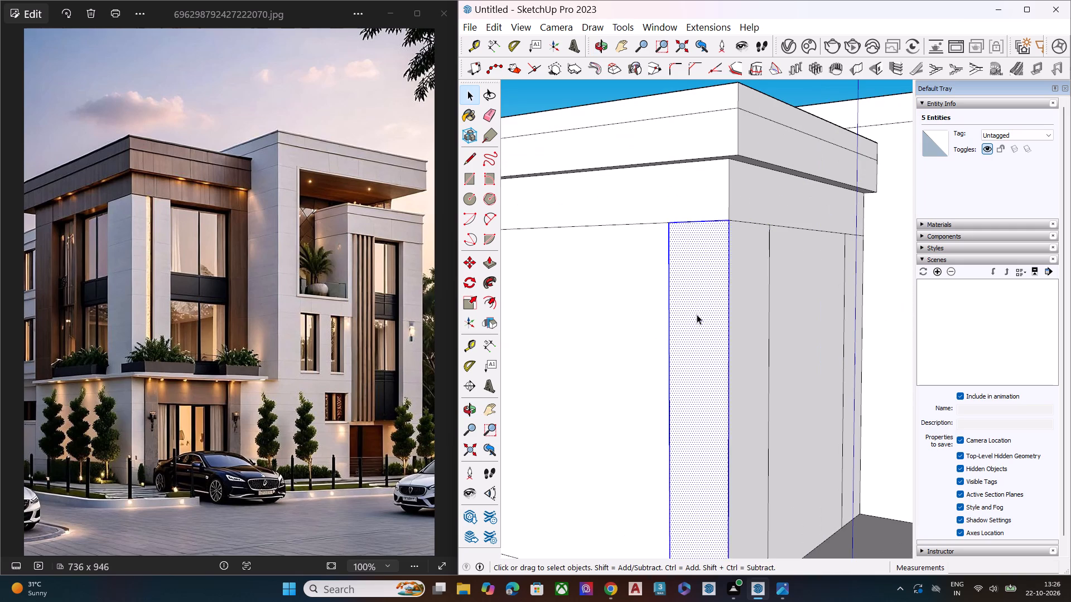
scroll(702, 314, "down", 7)
key("s")
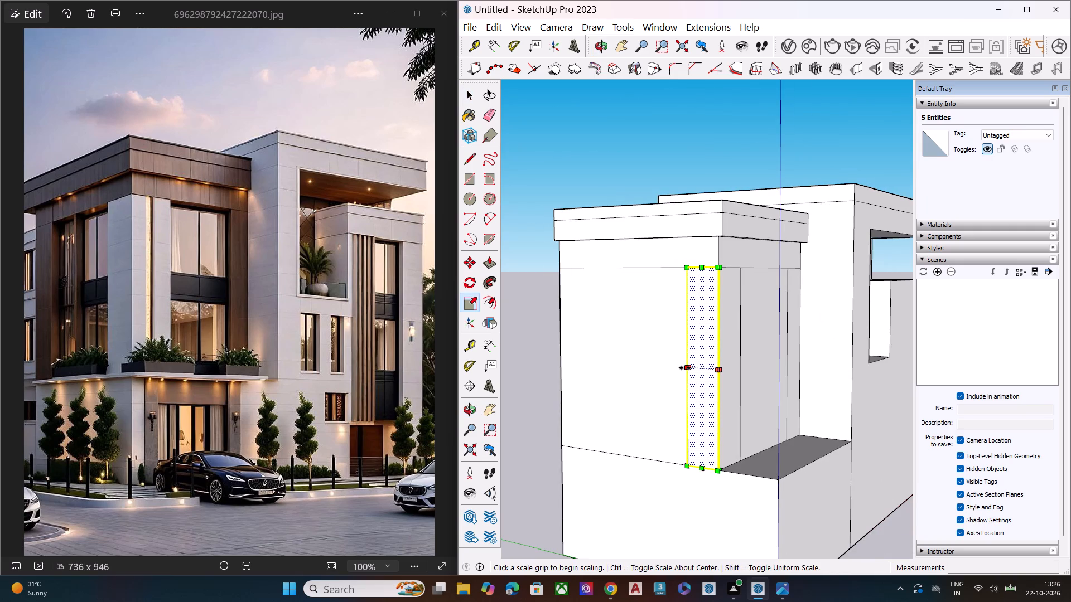
left_click_drag(685, 368, 678, 370)
key("space")
left_click(651, 147)
middle_click_drag(700, 271, 524, 285)
scroll(653, 335, "up", 3)
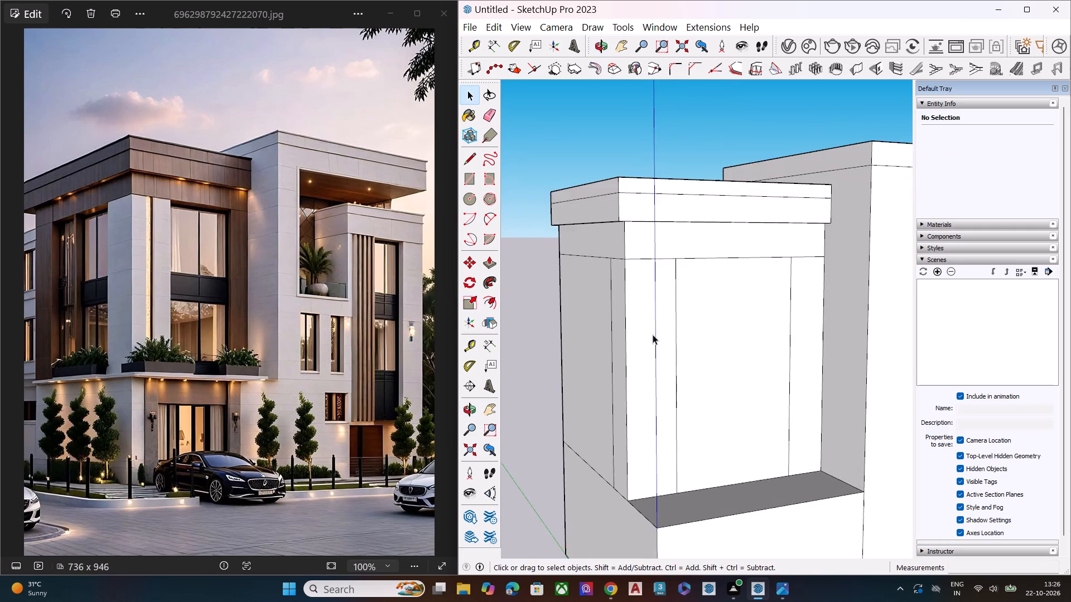
middle_click_drag(659, 316, 611, 397)
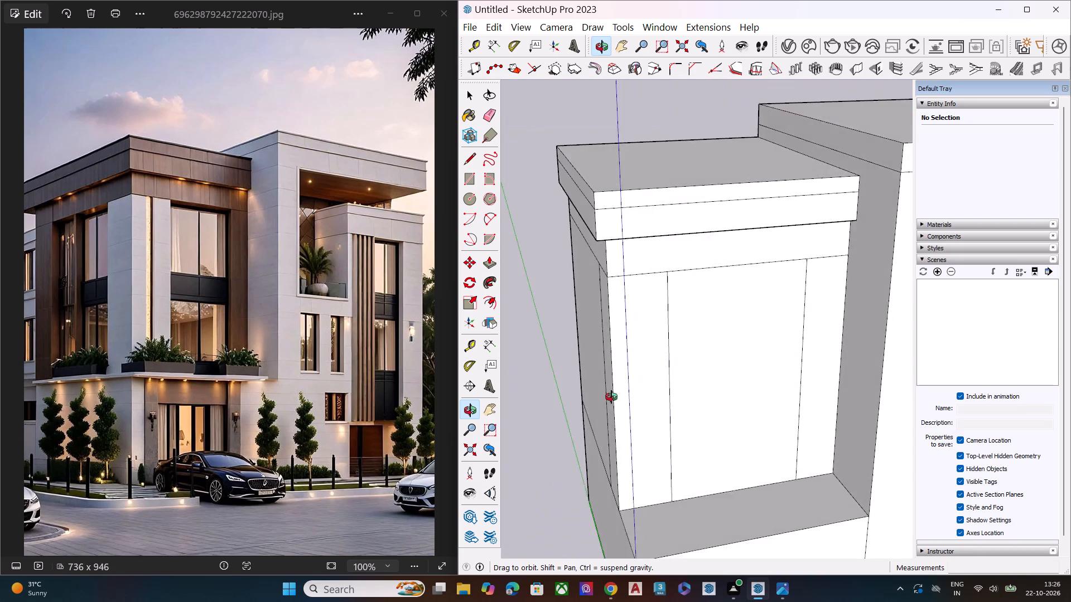
Scale the outer corner strip on the lower block's front wall slightly wider along the red axis, away from the corner.
middle_click_drag(611, 397, 510, 335)
middle_click_drag(690, 383, 724, 341)
key("l")
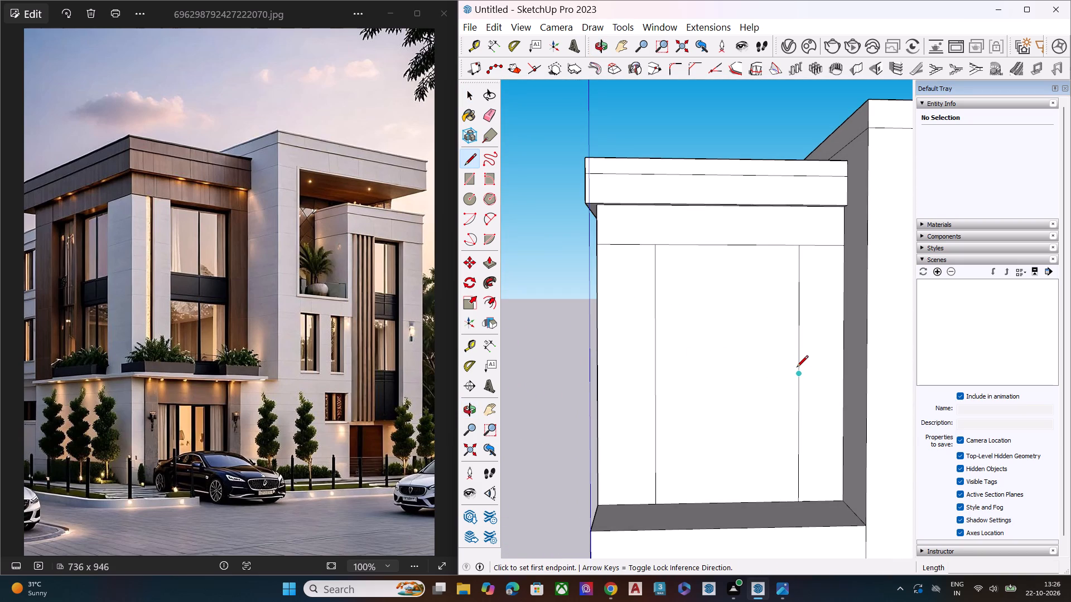
key("space")
double_click(626, 359)
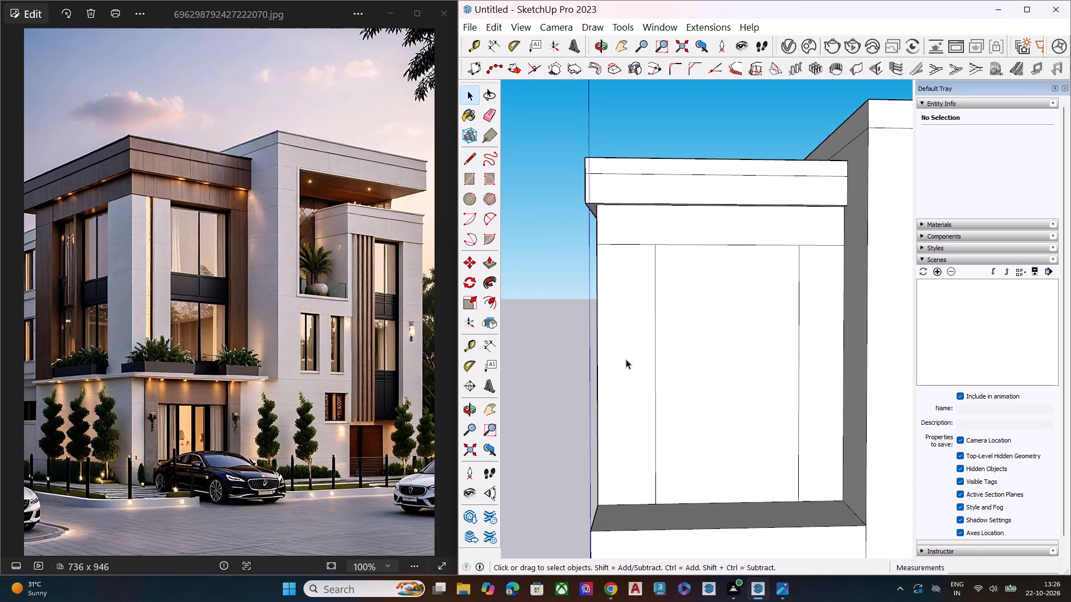
key("s")
left_click_drag(654, 372, 657, 372)
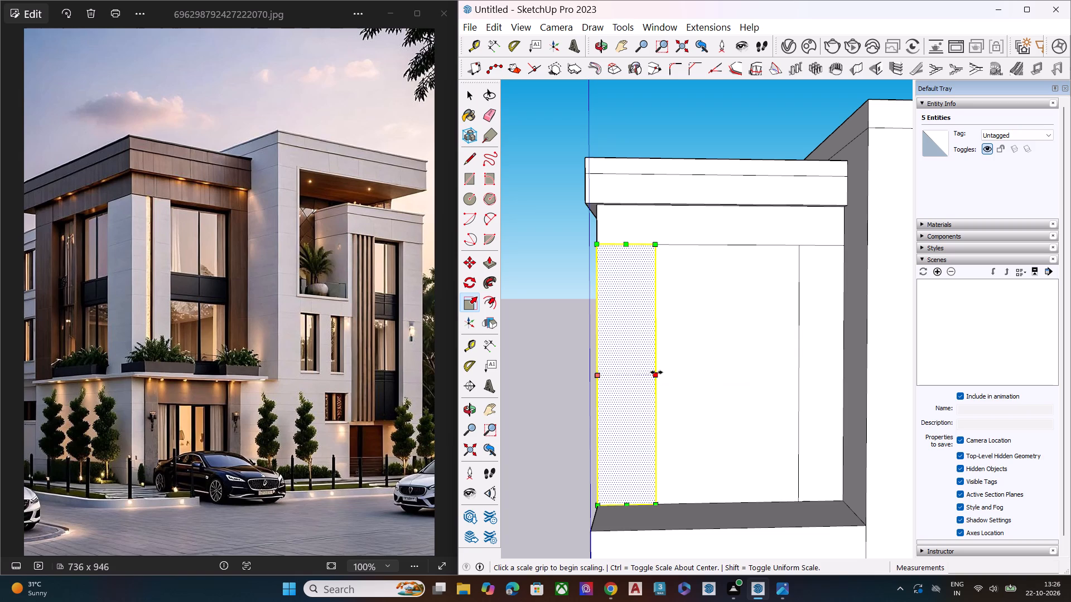
left_click_drag(657, 372, 659, 372)
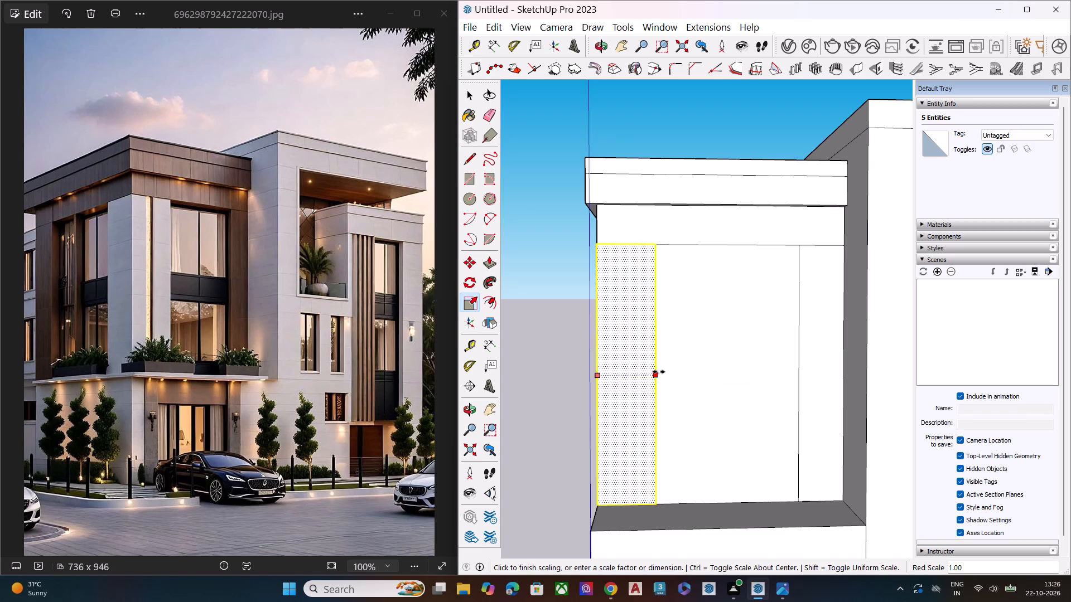
left_click_drag(659, 372, 661, 372)
key("space")
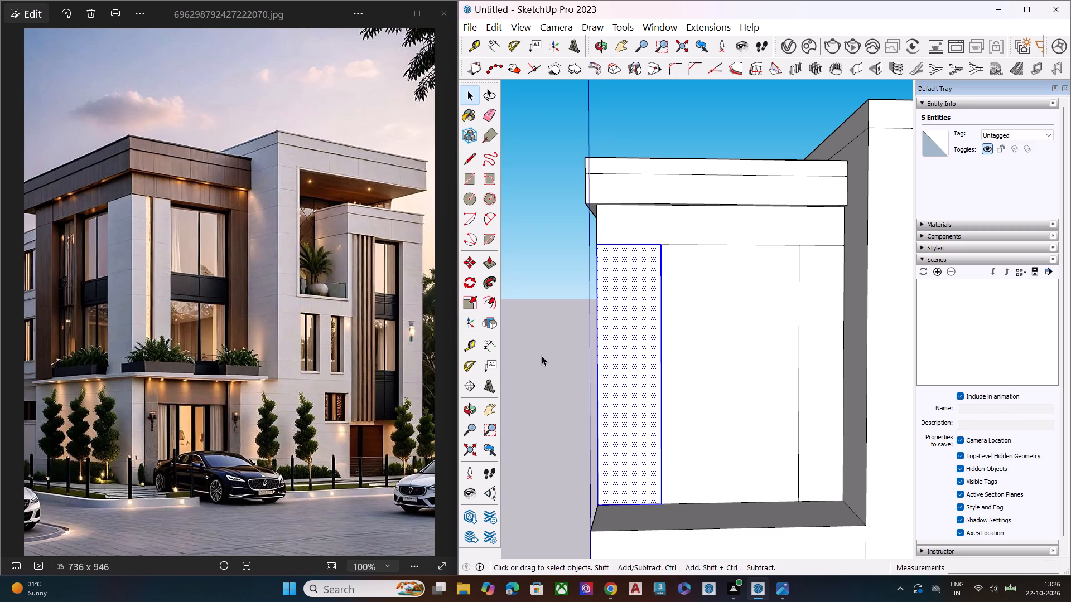
left_click(539, 356)
Scale the corner strip on the lower block's side face slightly wider, moving its inner edge away from the shared corner.
middle_click_drag(707, 353, 804, 347)
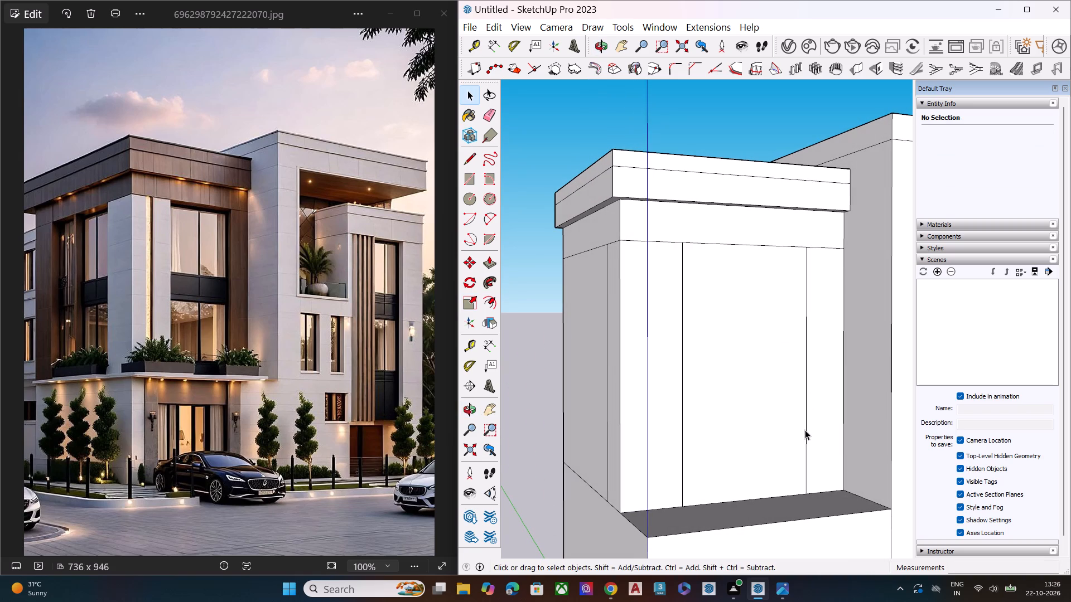
middle_click_drag(801, 433, 997, 375)
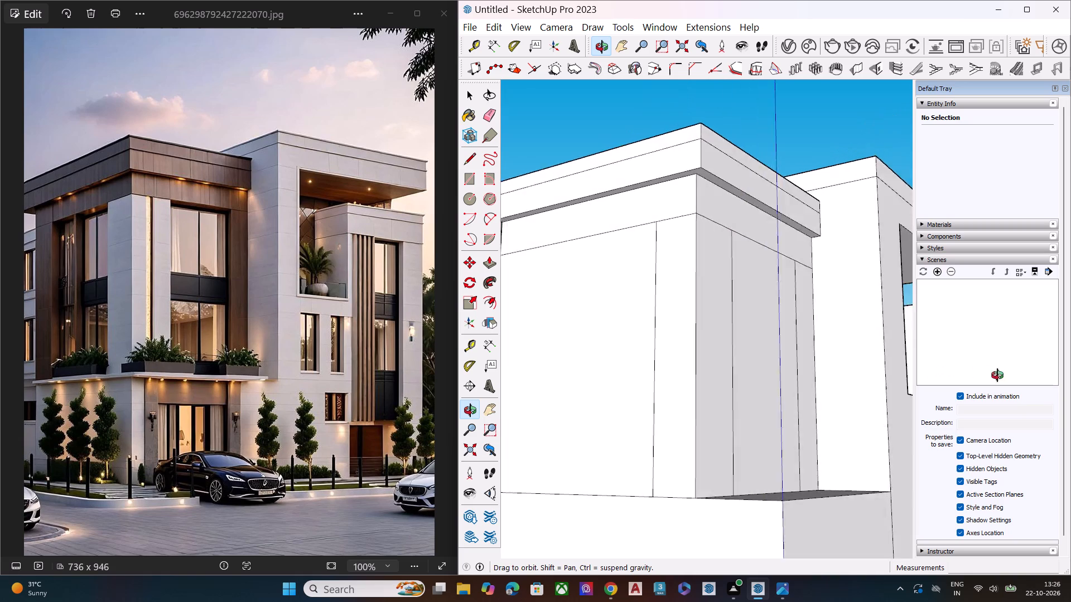
middle_click_drag(997, 375, 1062, 387)
double_click(700, 316)
key("s")
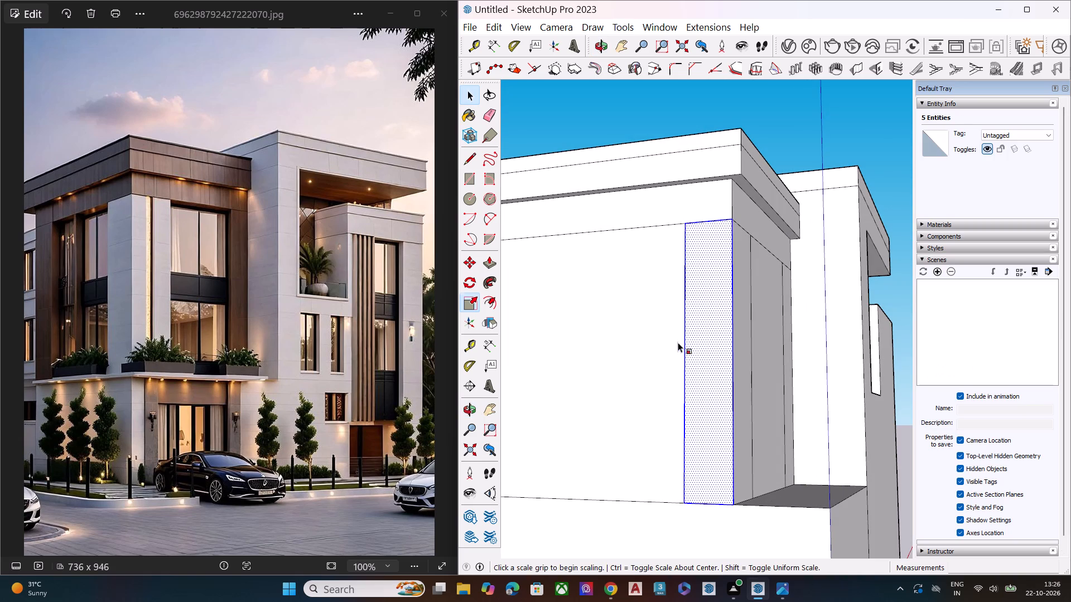
left_click_drag(681, 362, 669, 362)
key("space")
scroll(620, 337, "down", 5)
middle_click_drag(761, 331, 573, 364)
key("space")
scroll(628, 365, "up", 3)
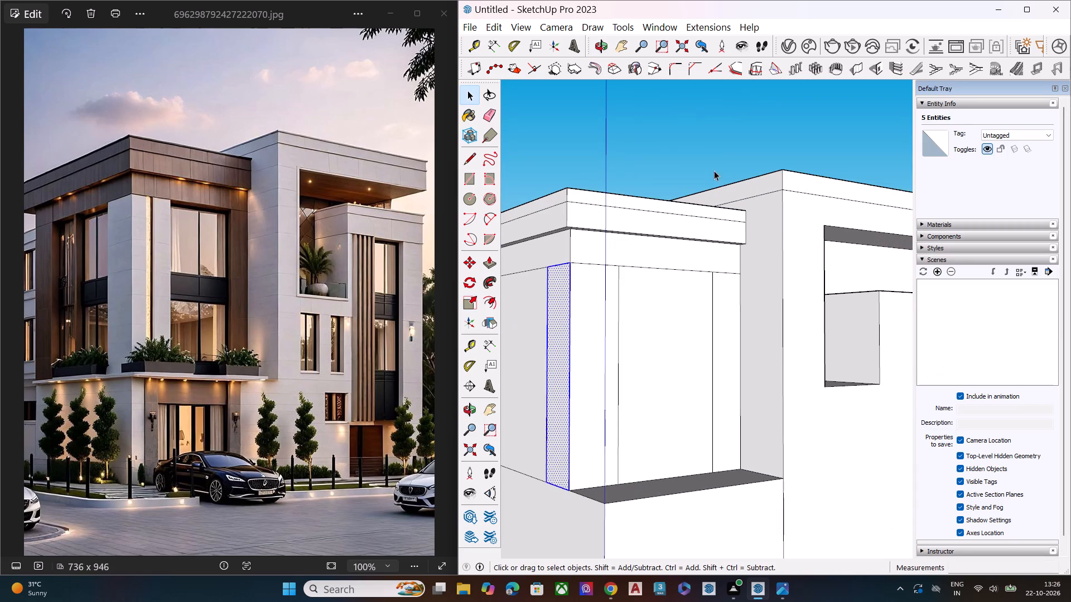
left_click(694, 148)
Draw a horizontal line about 32' long across the front wall's middle panel, from the midpoint of the outer strip's inner edge.
key("space")
scroll(666, 206, "down", 1)
scroll(664, 212, "up", 1)
scroll(663, 226, "down", 2)
middle_click_drag(647, 319, 537, 365)
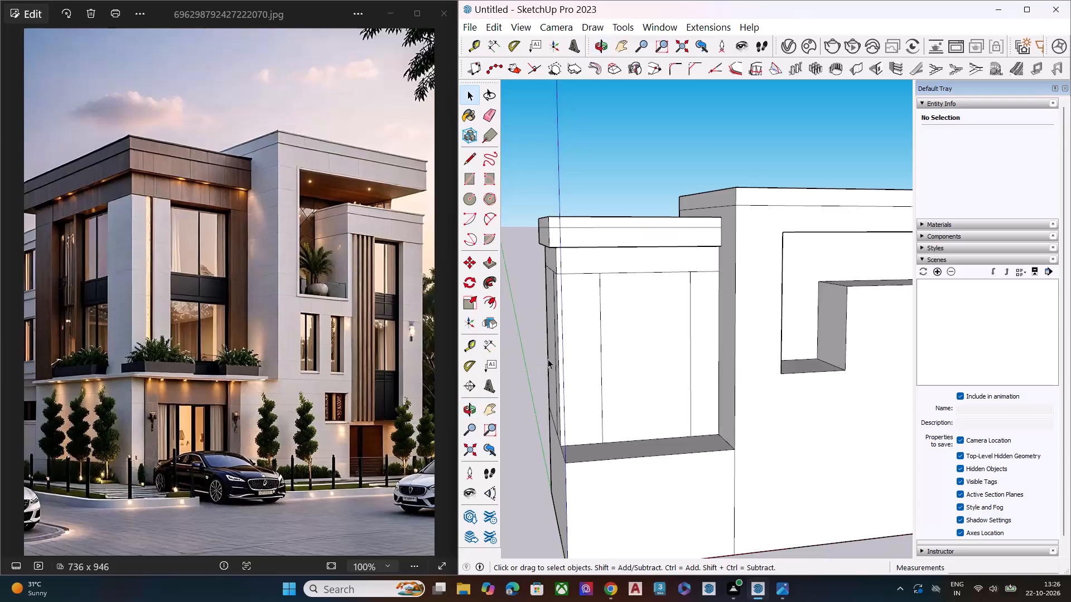
scroll(588, 333, "up", 1)
scroll(588, 333, "down", 1)
scroll(588, 333, "up", 6)
scroll(588, 333, "down", 3)
middle_click(631, 352)
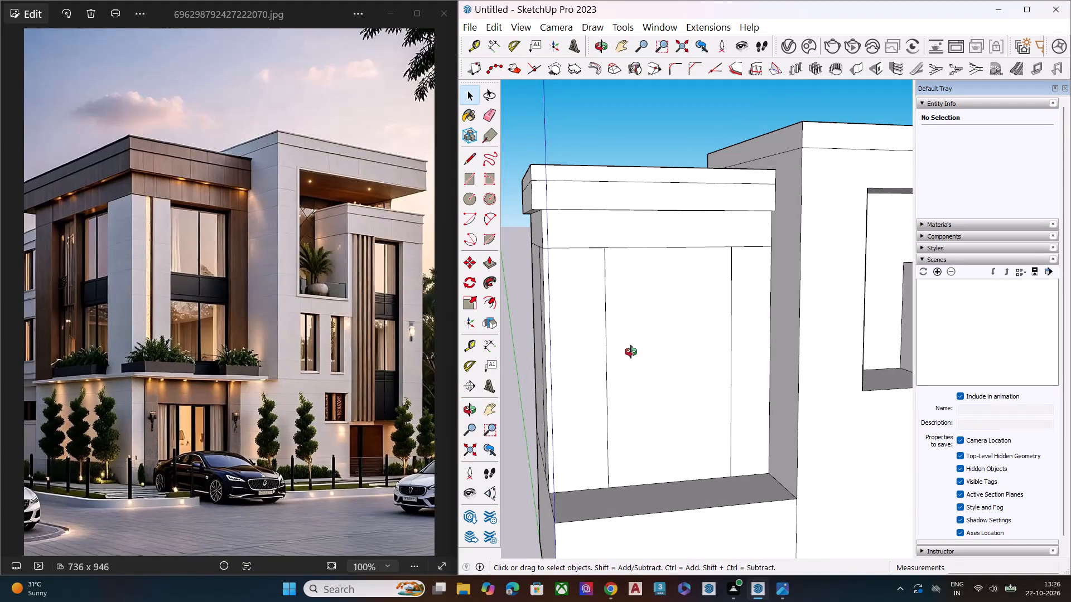
scroll(627, 349, "up", 1)
key("l")
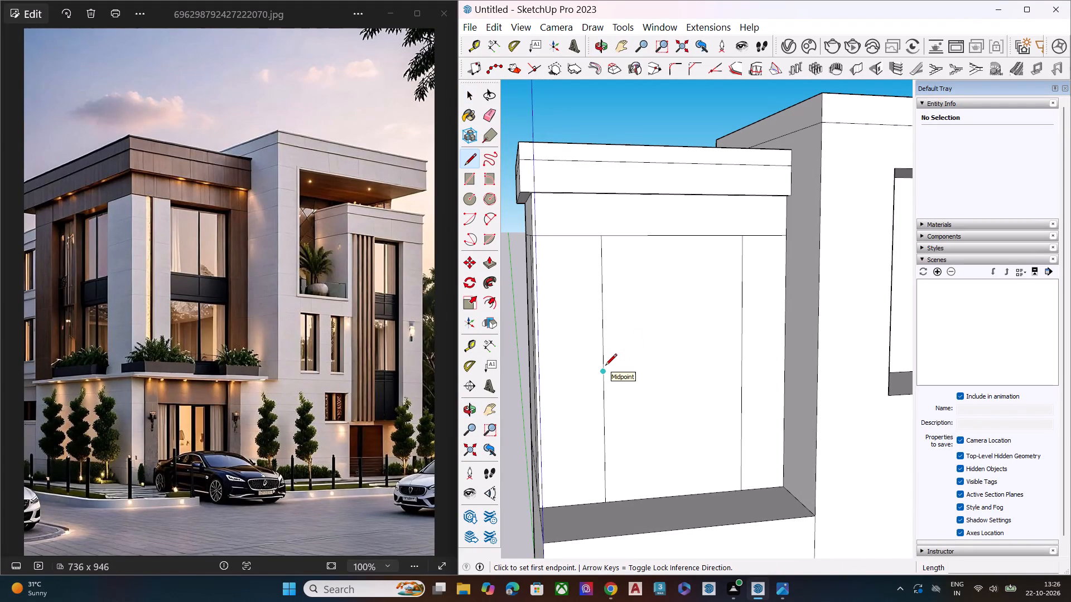
left_click(607, 371)
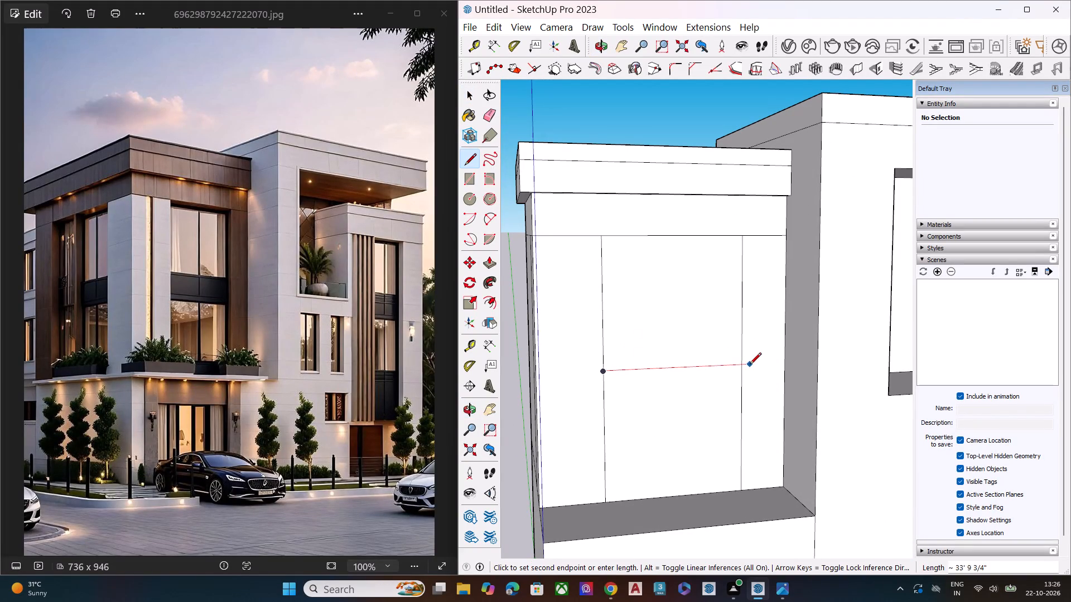
left_click(742, 366)
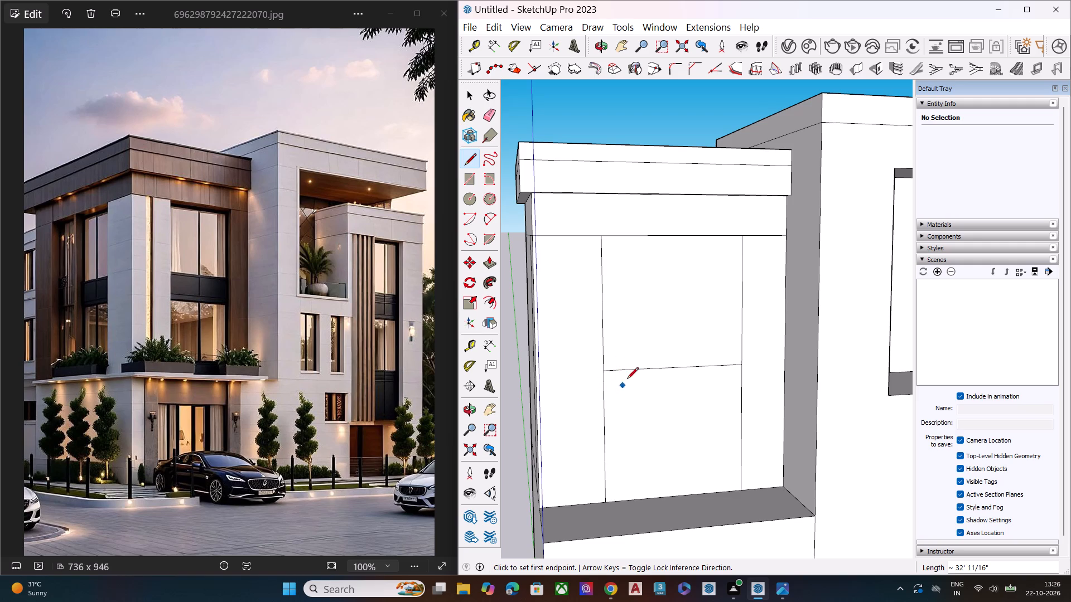
Scale the lower part of the front wall's middle panel slightly taller, moving its dividing line upward.
key("space")
left_click(631, 371)
left_click(631, 371)
double_click(640, 397)
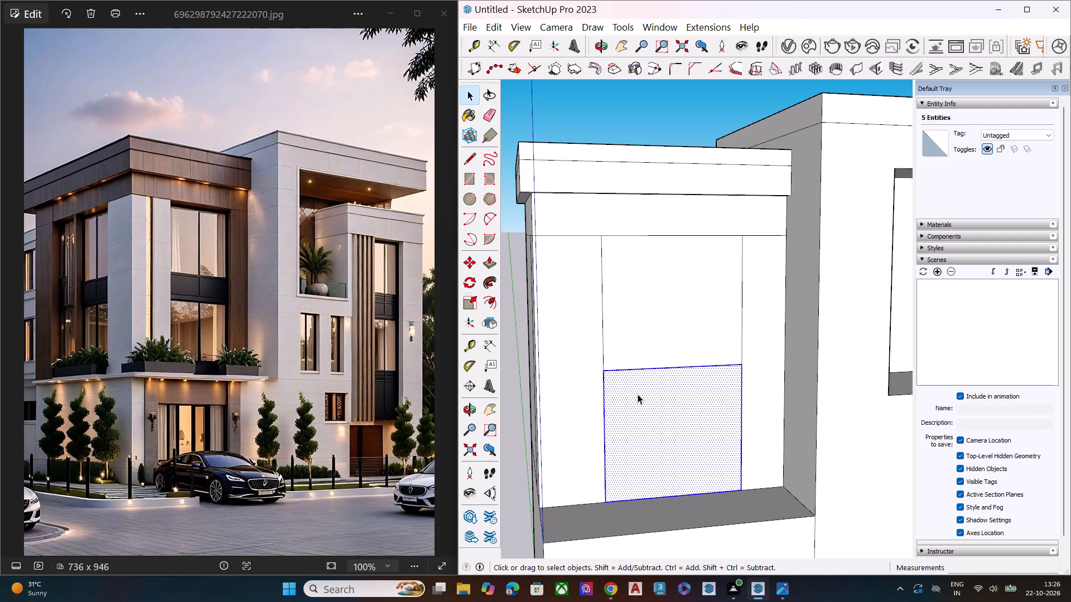
key("s")
left_click_drag(675, 367, 675, 354)
key("space")
key("l")
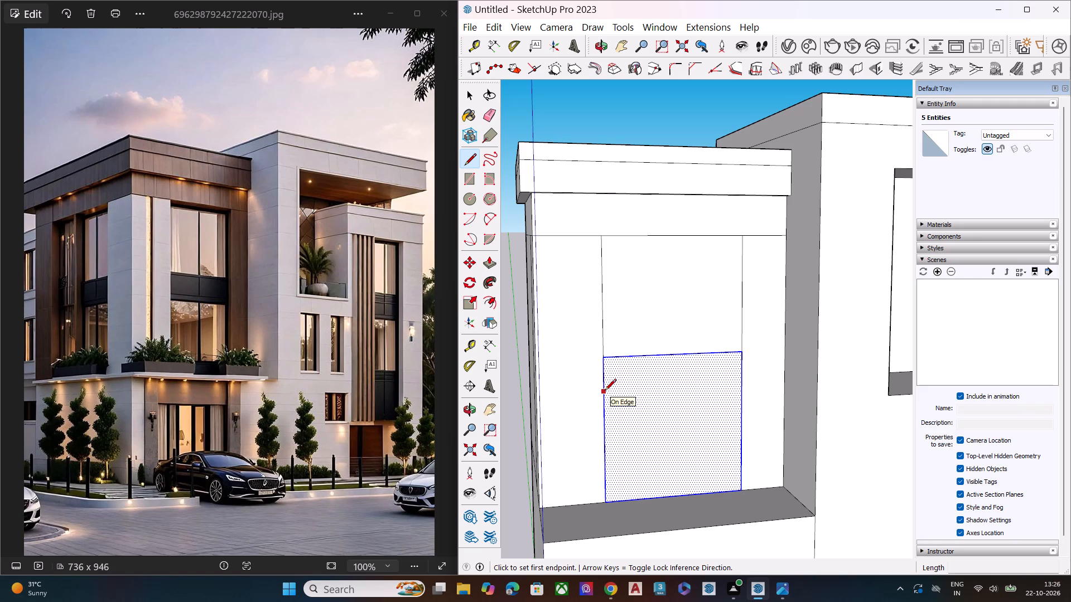
key("space")
left_click(642, 115)
Draw a second horizontal line about 32' long across the front wall's middle panel, a short way below the existing dividing line.
key("l")
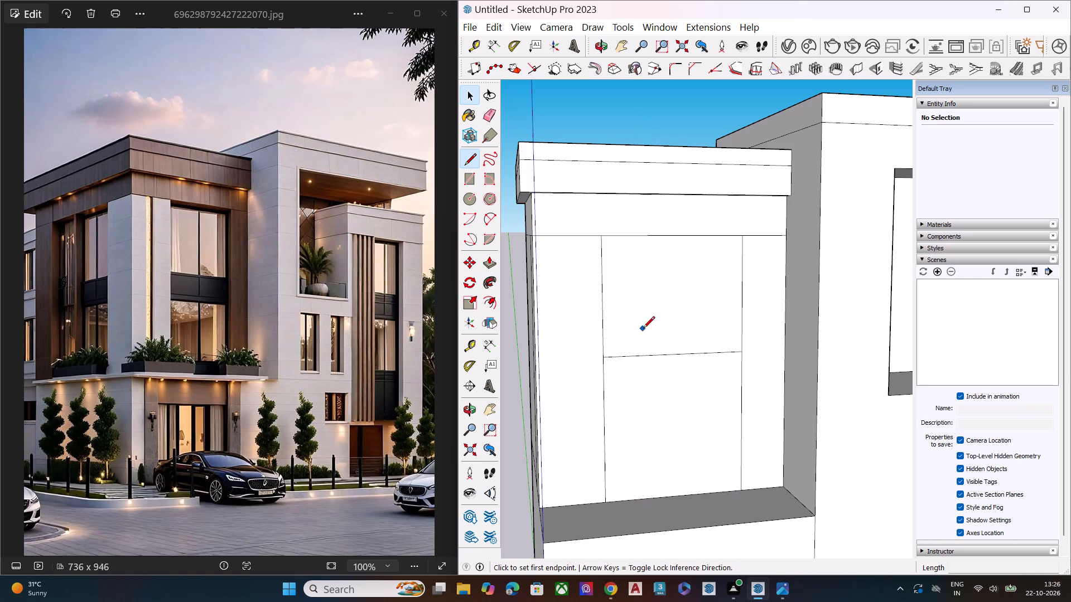
left_click(605, 398)
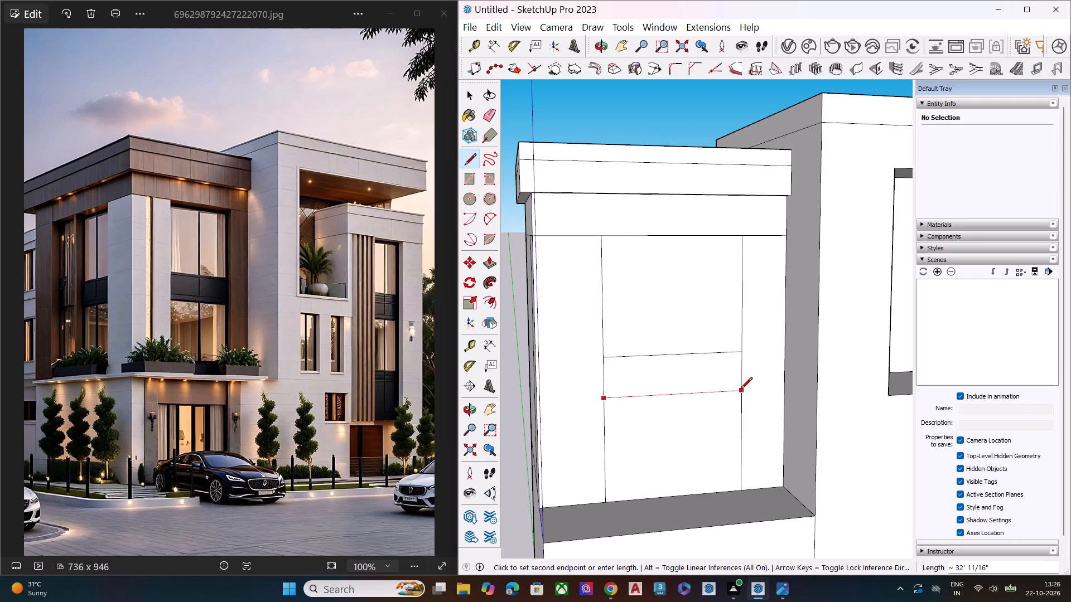
left_click(741, 390)
key("space")
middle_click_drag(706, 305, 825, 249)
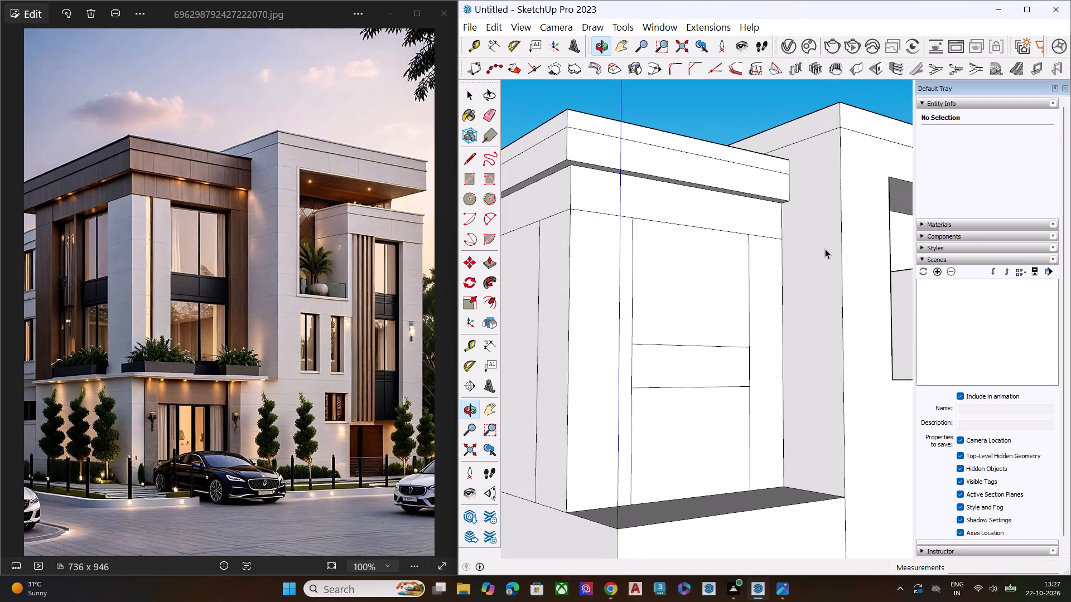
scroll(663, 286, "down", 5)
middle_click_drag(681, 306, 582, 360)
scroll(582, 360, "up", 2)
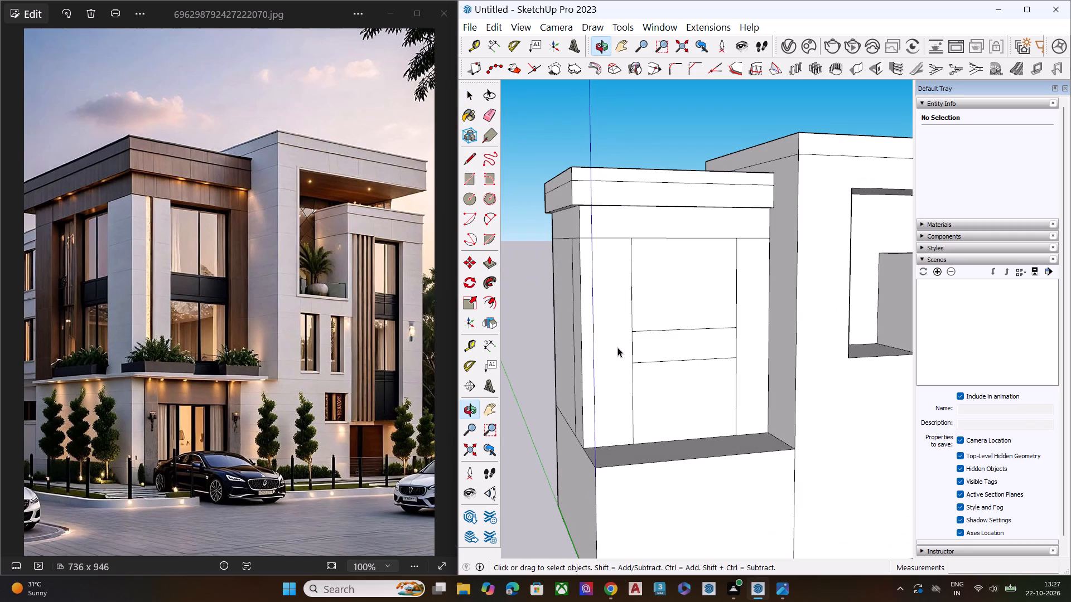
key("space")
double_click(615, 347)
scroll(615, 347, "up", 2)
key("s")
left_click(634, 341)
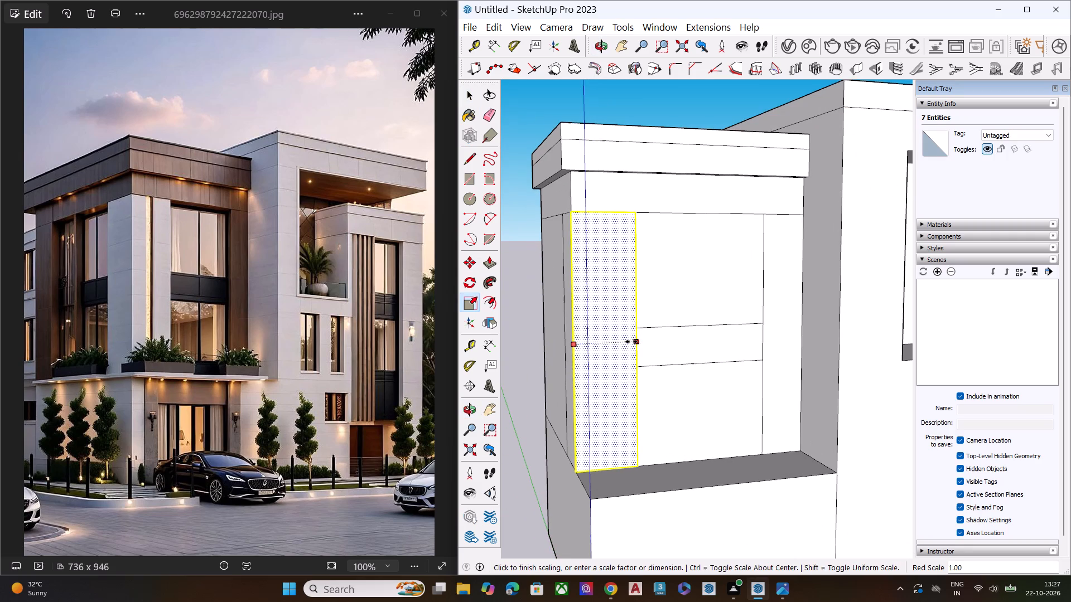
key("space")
Scale the front wall's strip beside the taller block wider along the red axis, moving its inner edge toward the middle panel.
middle_click_drag(744, 329, 670, 329)
scroll(670, 329, "up", 1)
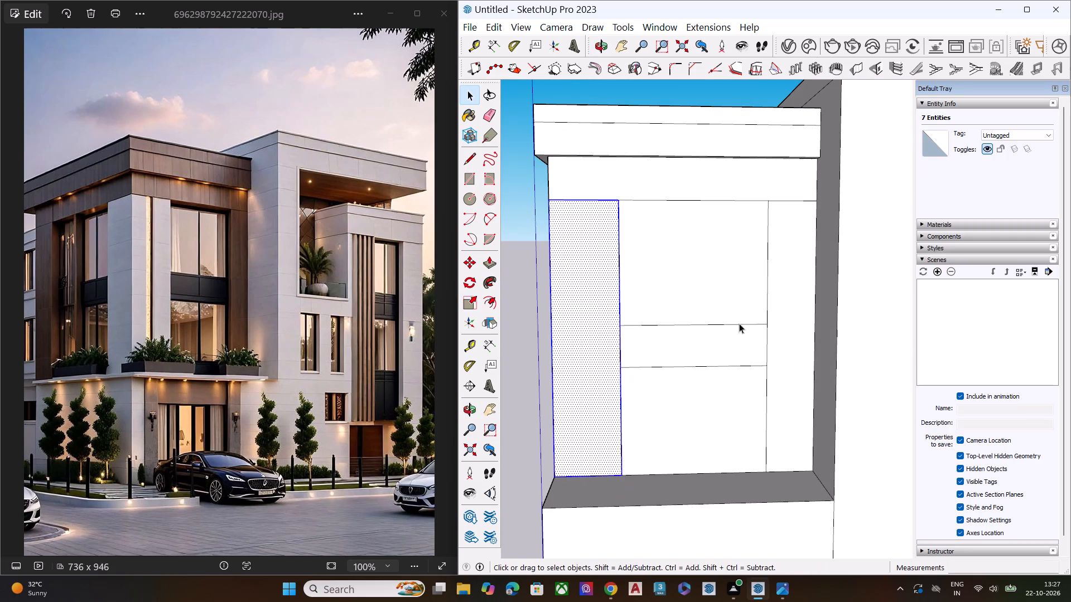
double_click(779, 315)
key("s")
left_click_drag(766, 338, 752, 341)
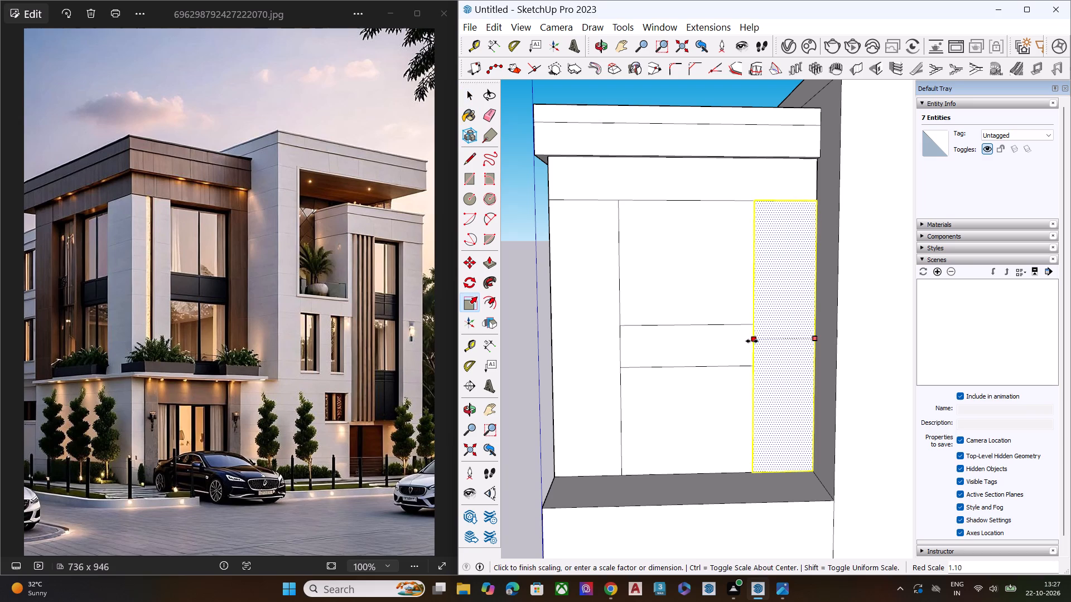
left_click_drag(752, 341, 756, 342)
key("space")
scroll(698, 280, "down", 7)
scroll(699, 287, "up", 1)
middle_click_drag(712, 279, 781, 250)
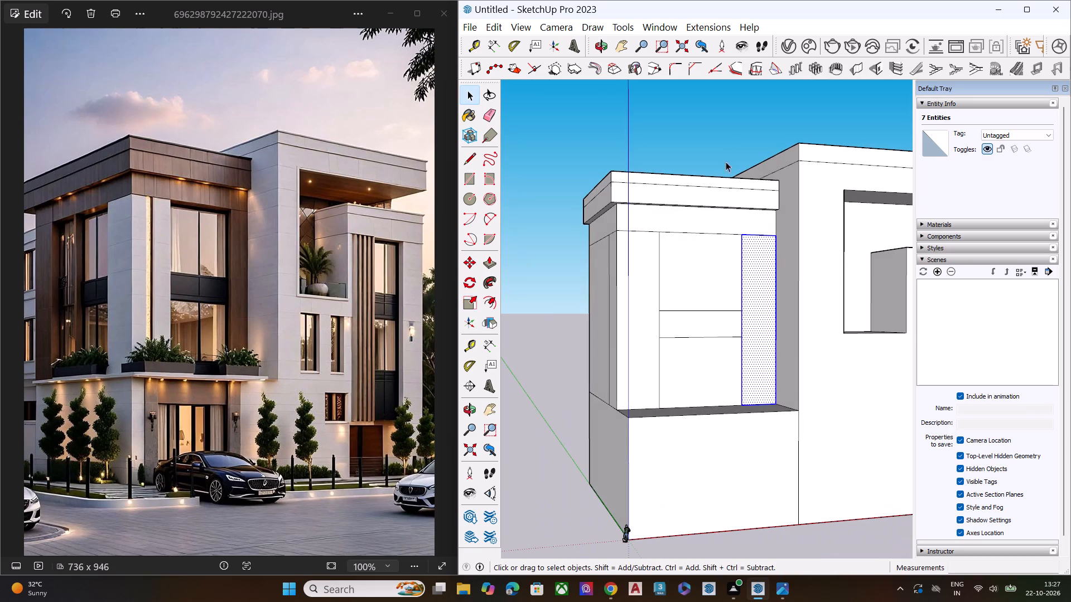
left_click(725, 127)
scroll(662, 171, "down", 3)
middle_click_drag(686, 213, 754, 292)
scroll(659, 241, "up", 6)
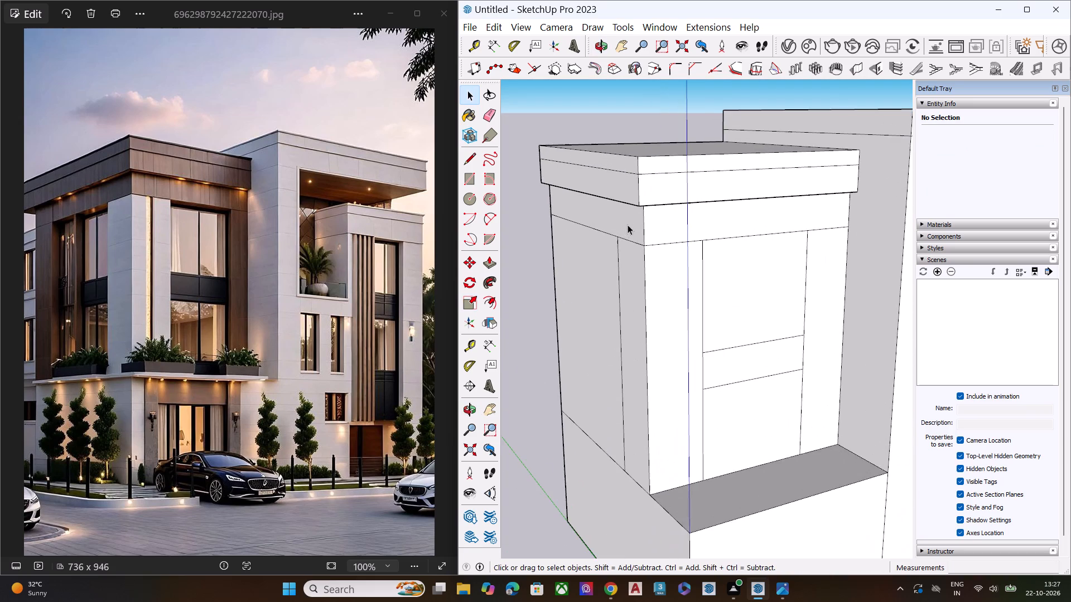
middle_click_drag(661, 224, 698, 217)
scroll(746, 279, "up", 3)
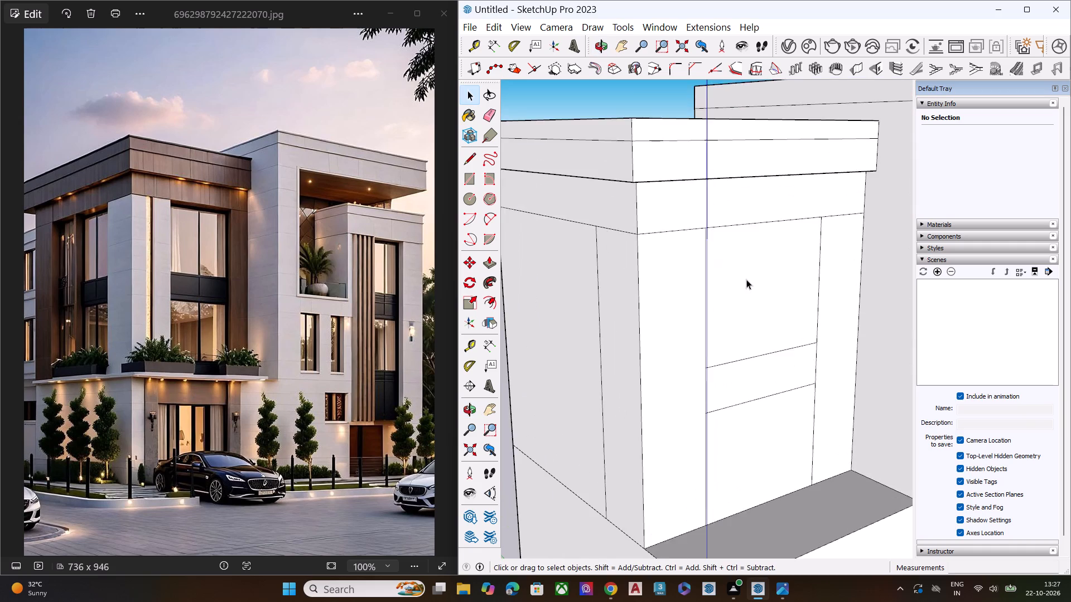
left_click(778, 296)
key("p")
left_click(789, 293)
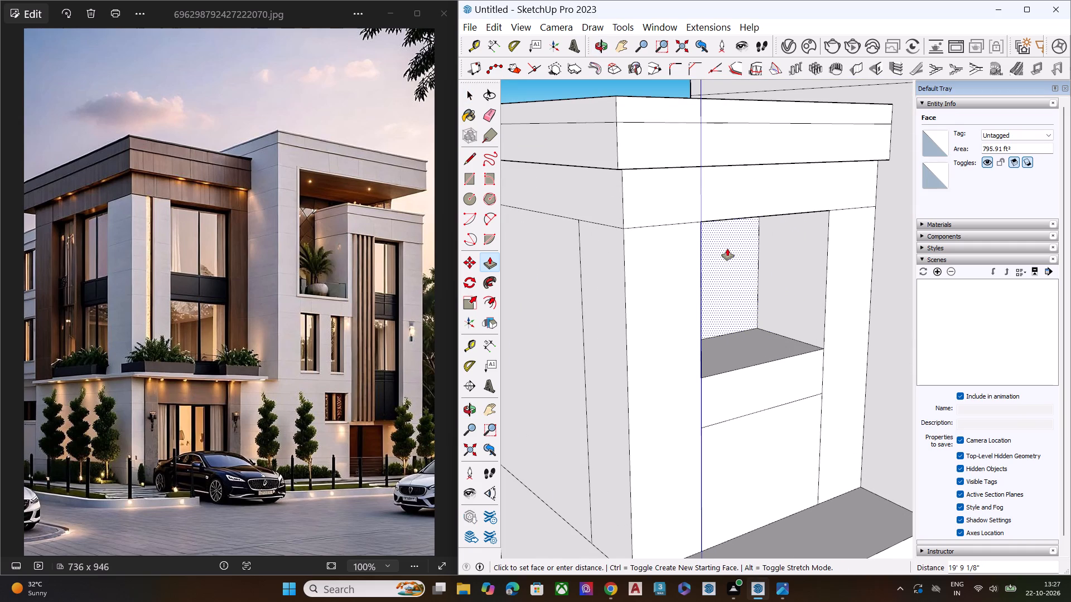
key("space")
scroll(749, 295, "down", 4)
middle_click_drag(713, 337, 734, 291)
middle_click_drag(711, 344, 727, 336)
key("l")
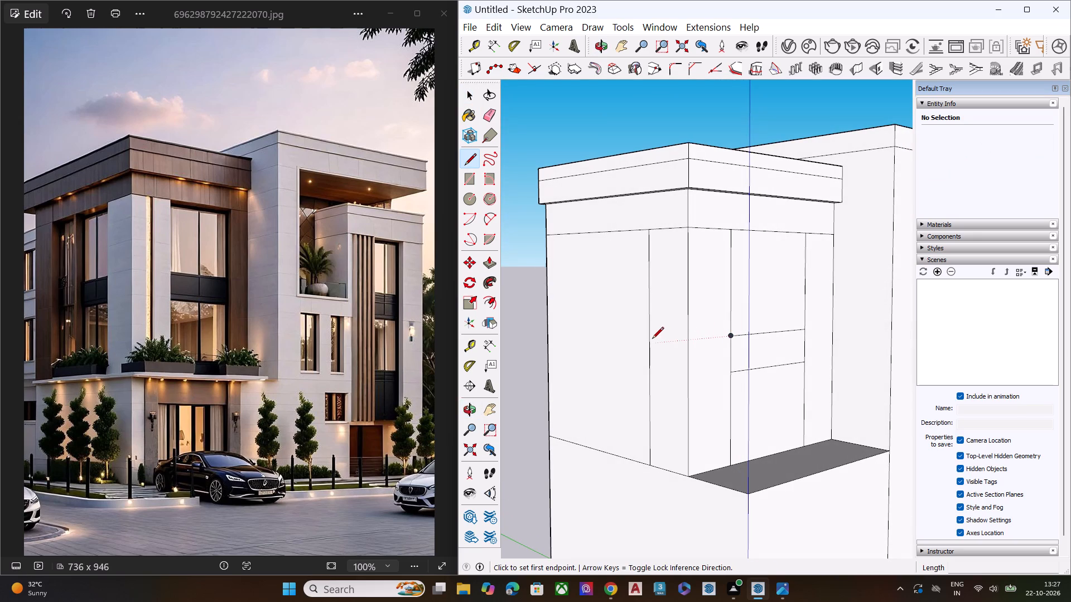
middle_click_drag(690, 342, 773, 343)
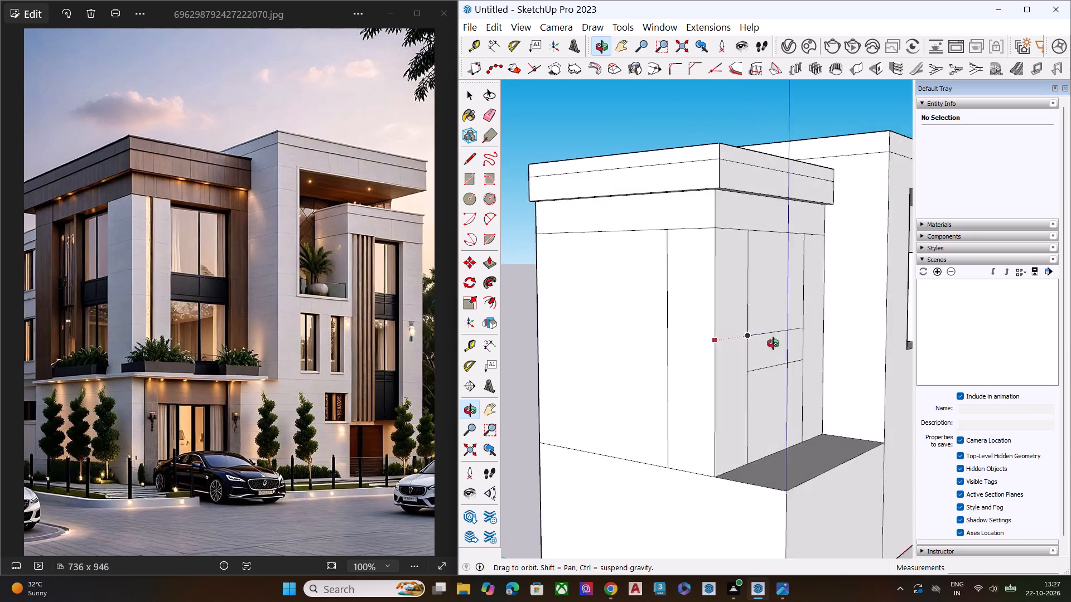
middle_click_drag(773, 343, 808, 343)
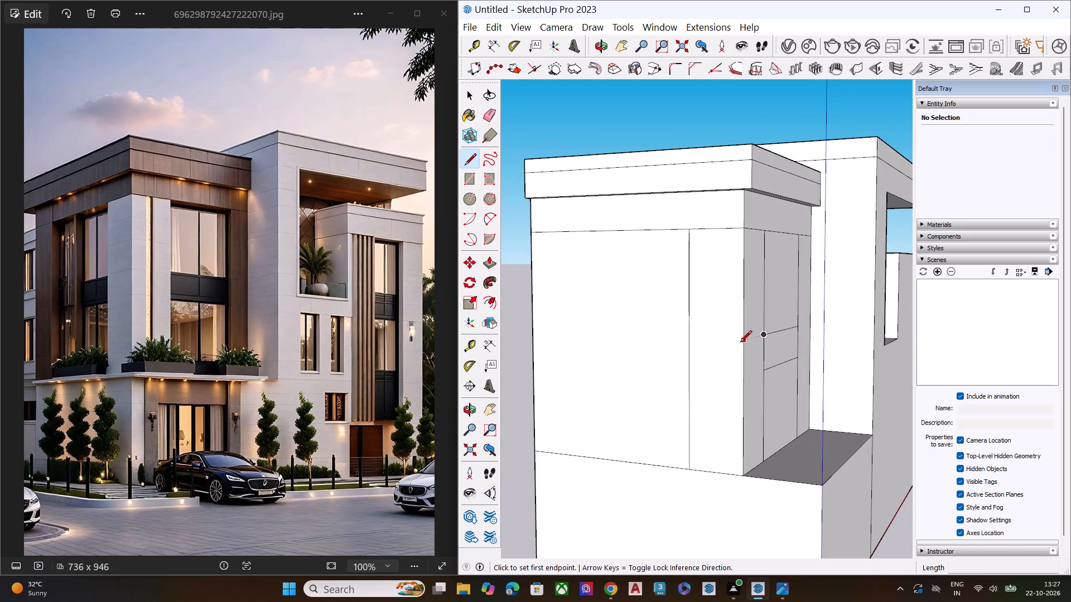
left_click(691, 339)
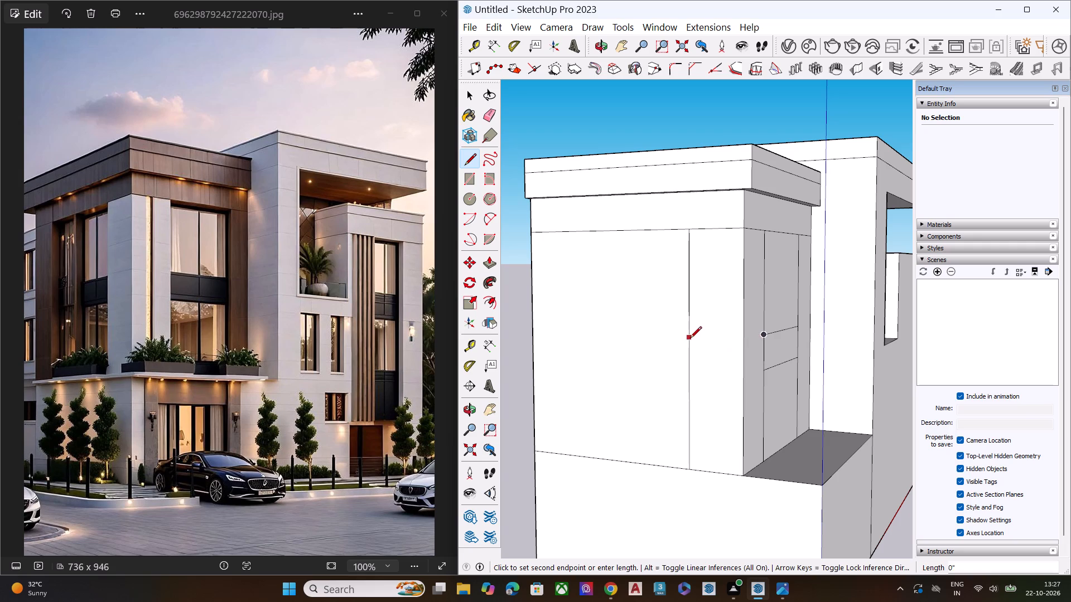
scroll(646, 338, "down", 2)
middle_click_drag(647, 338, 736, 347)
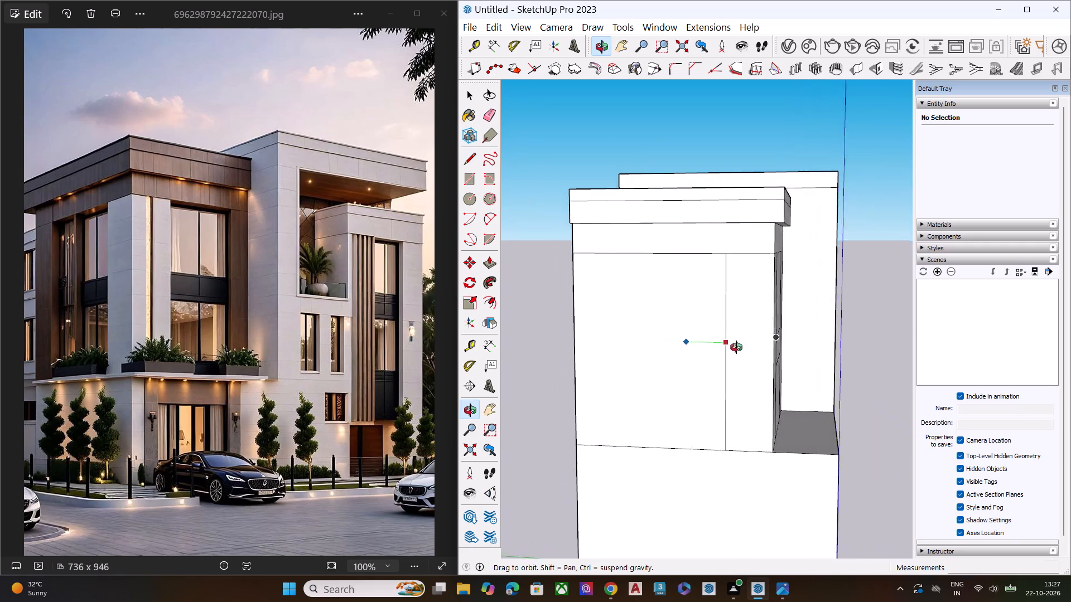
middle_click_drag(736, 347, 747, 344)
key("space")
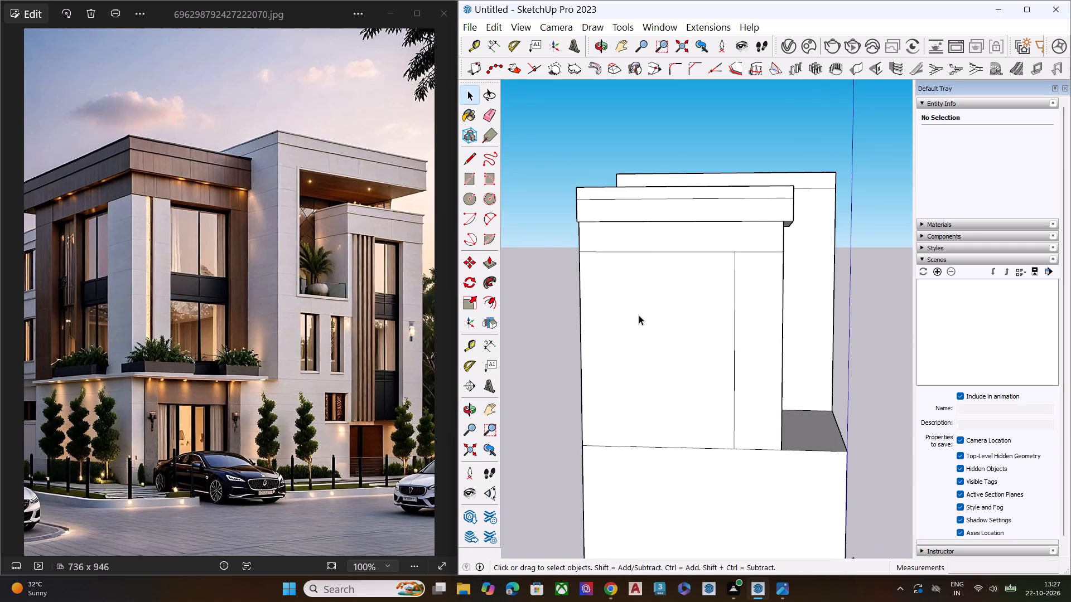
Push/Pull the building's large plain rear face outward to extend the massing beyond the rear edge of the taller block's roof band.
middle_click_drag(639, 315, 799, 310)
left_click(661, 352)
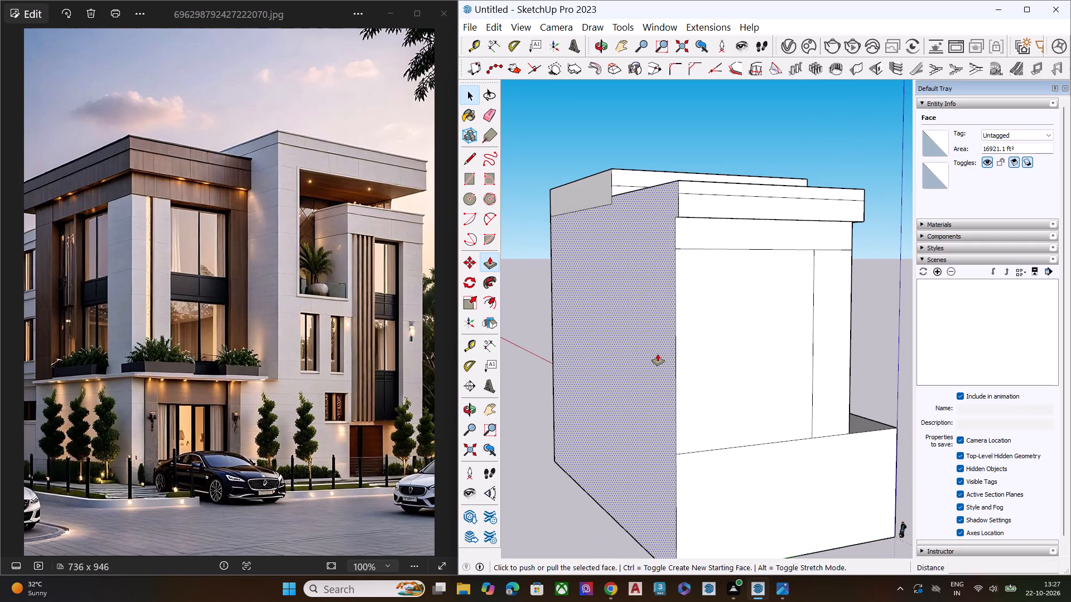
key("p")
left_click(658, 354)
left_click(611, 359)
key("space")
scroll(648, 306, "up", 1)
middle_click_drag(648, 306, 644, 434)
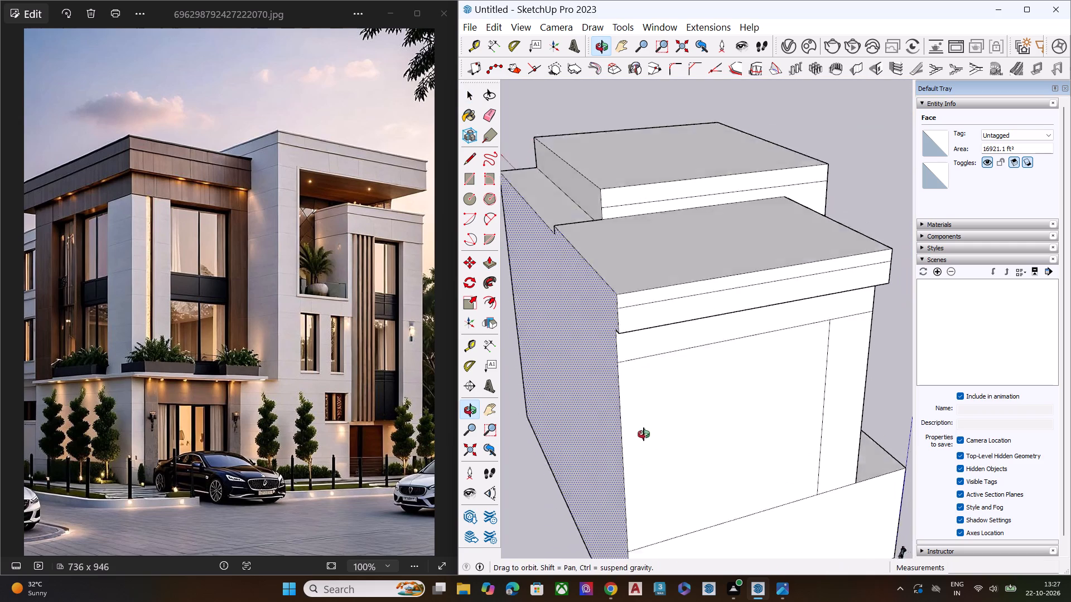
Push/Pull the rear end face of the taller block's roof band outward until it is flush with the extended rear wall.
middle_click_drag(644, 434, 648, 457)
left_click(580, 201)
key("p")
left_click(591, 202)
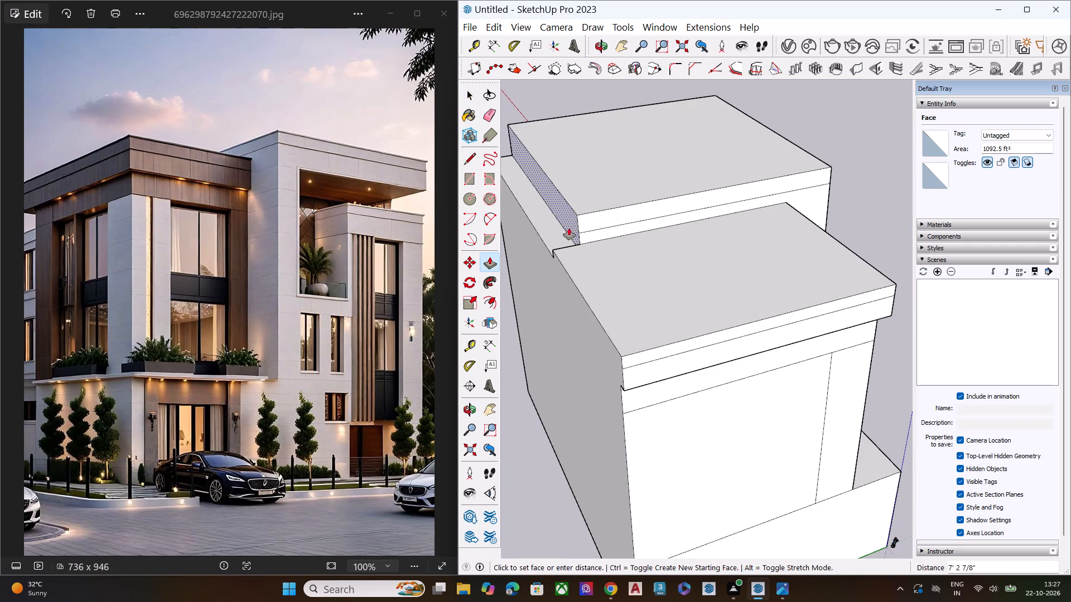
left_click(551, 256)
key("space")
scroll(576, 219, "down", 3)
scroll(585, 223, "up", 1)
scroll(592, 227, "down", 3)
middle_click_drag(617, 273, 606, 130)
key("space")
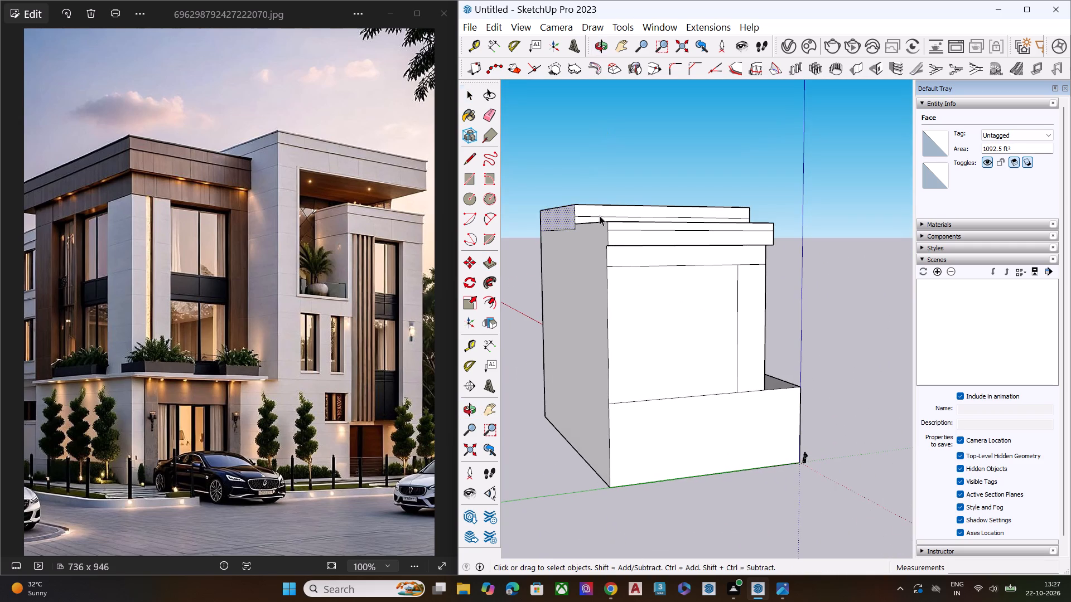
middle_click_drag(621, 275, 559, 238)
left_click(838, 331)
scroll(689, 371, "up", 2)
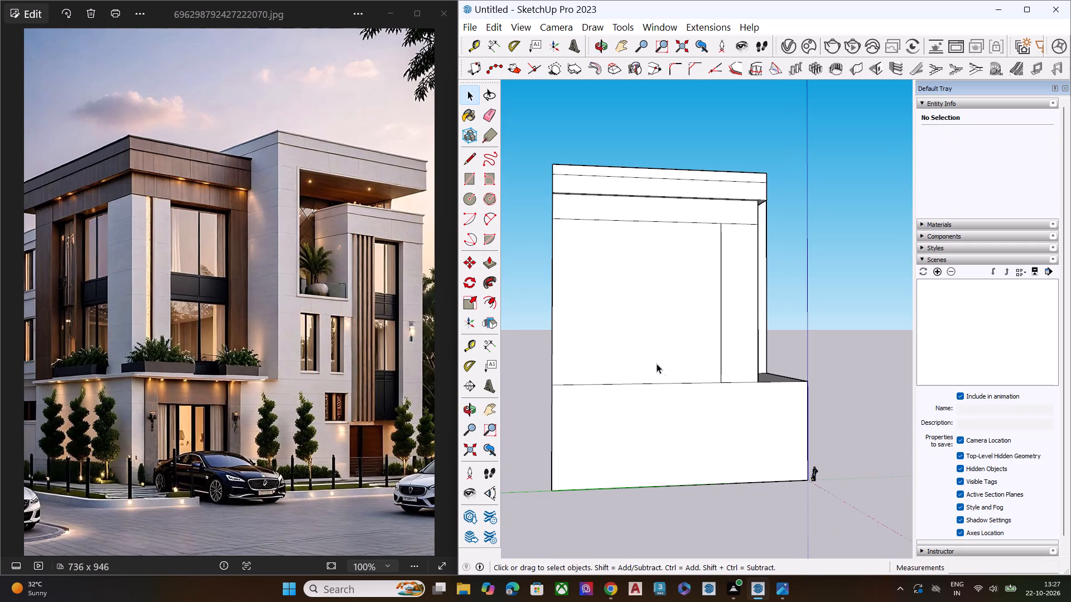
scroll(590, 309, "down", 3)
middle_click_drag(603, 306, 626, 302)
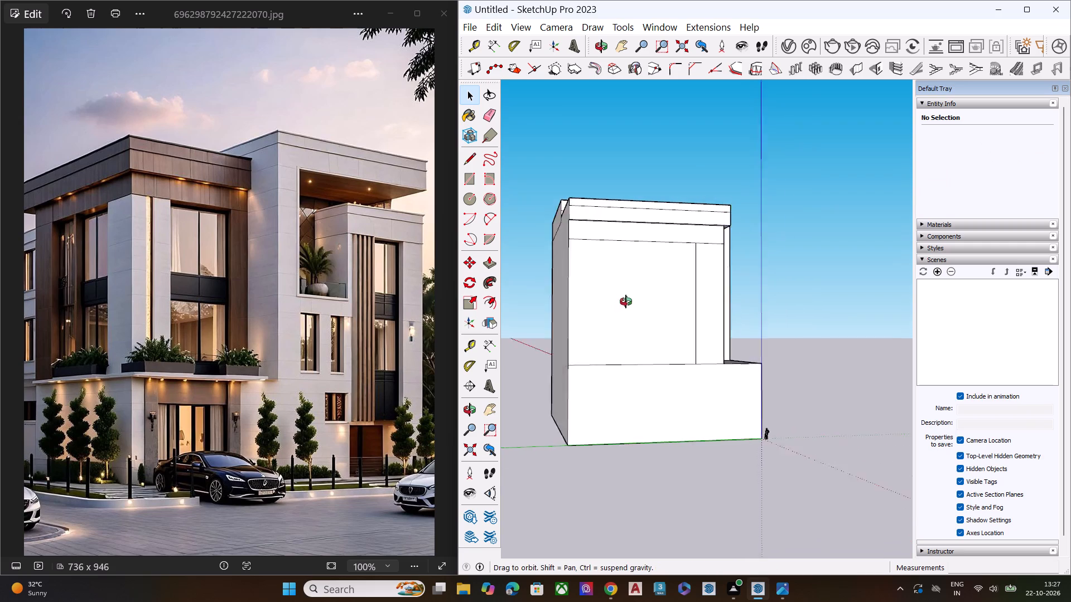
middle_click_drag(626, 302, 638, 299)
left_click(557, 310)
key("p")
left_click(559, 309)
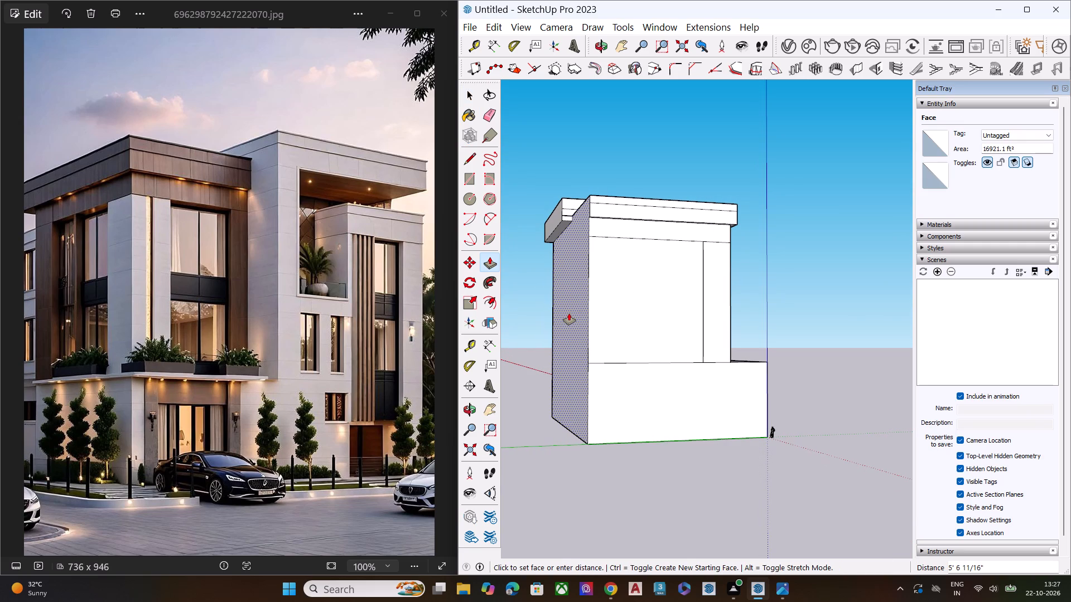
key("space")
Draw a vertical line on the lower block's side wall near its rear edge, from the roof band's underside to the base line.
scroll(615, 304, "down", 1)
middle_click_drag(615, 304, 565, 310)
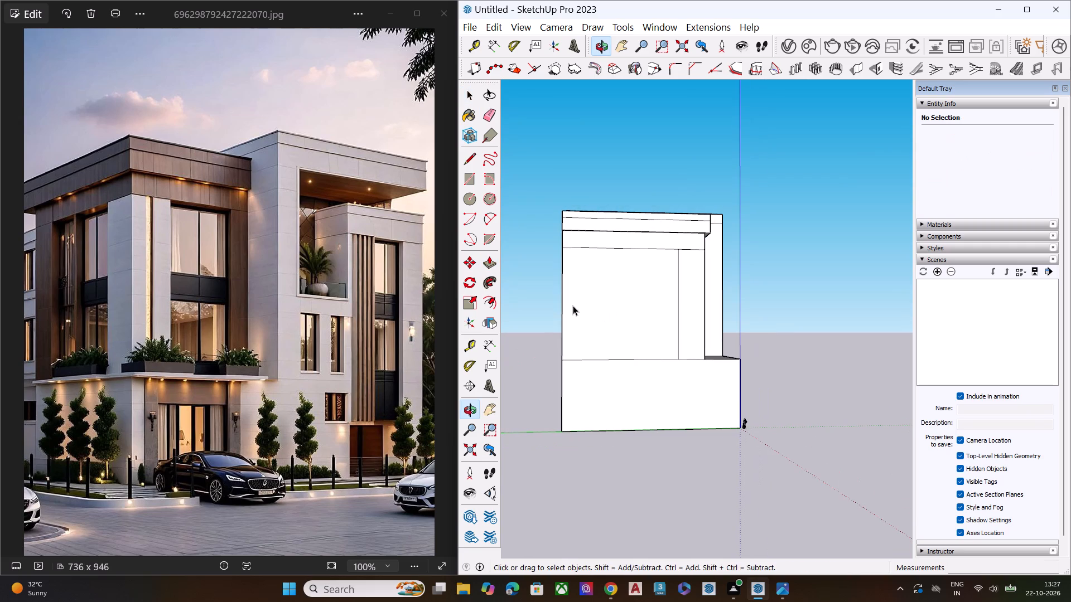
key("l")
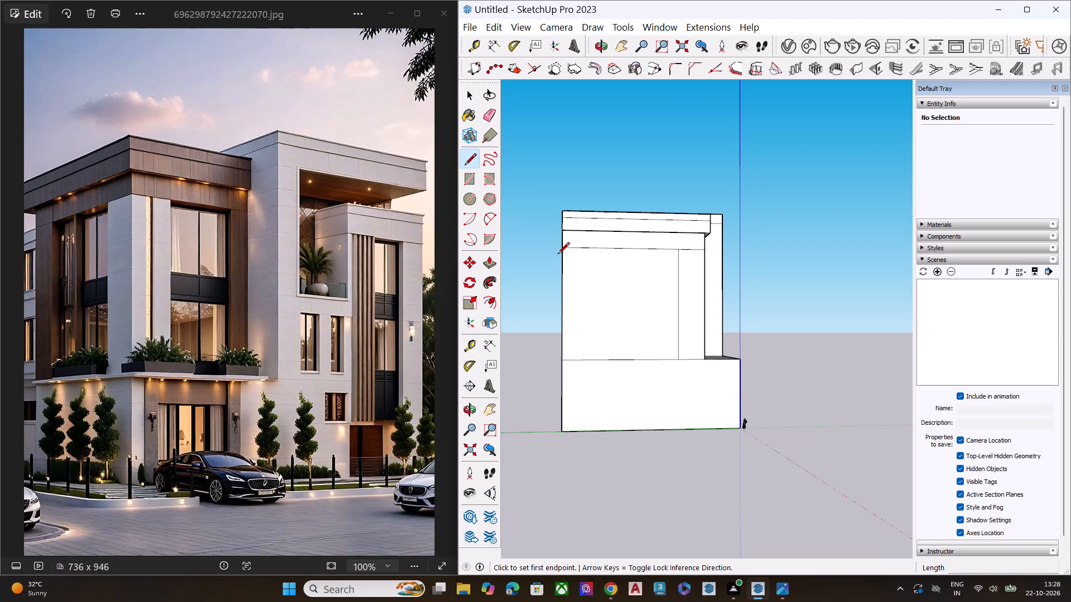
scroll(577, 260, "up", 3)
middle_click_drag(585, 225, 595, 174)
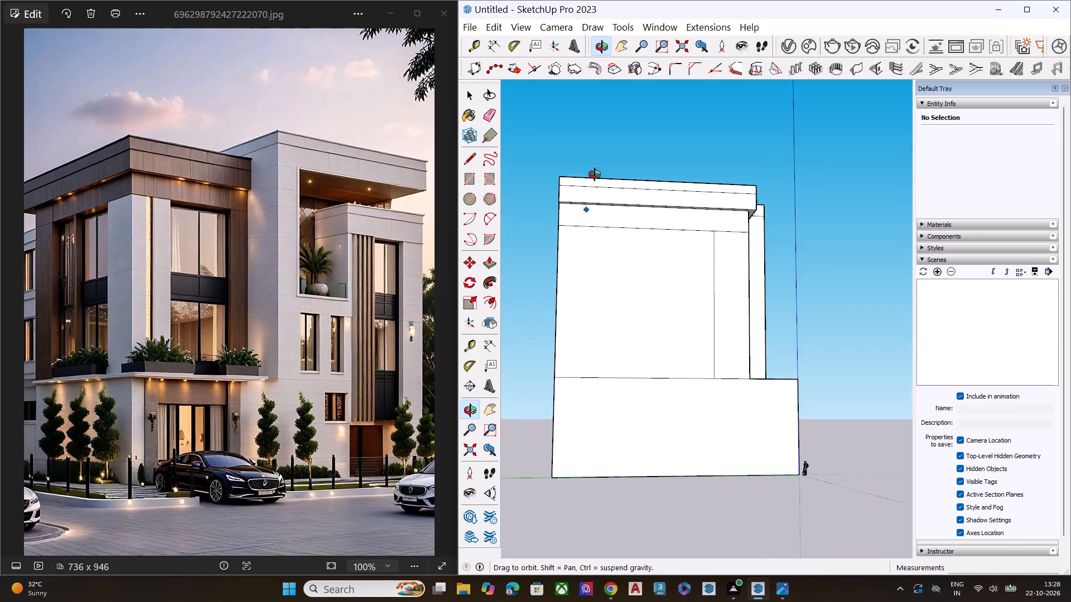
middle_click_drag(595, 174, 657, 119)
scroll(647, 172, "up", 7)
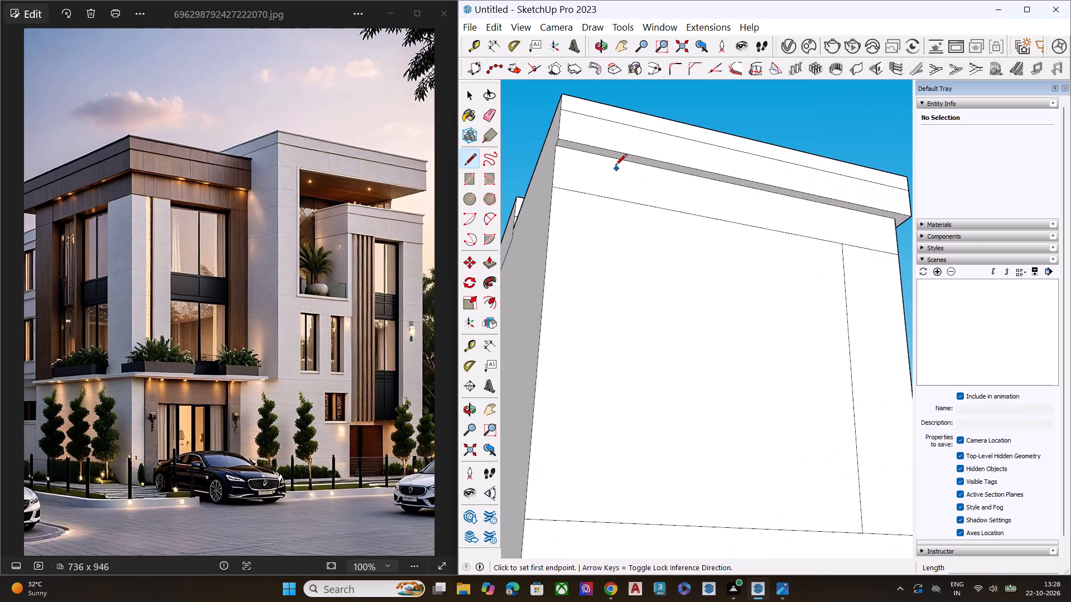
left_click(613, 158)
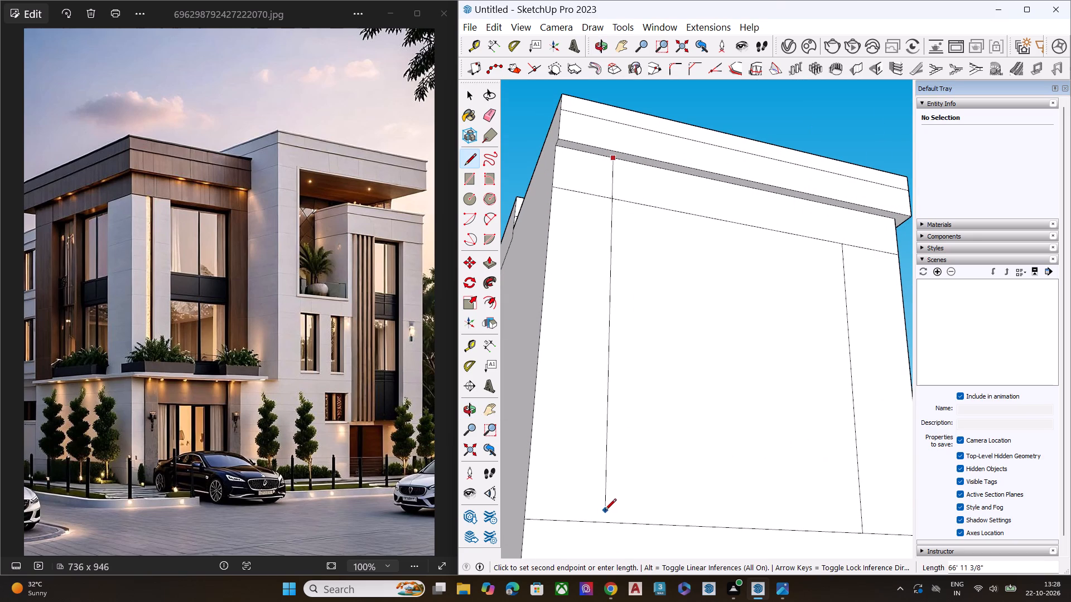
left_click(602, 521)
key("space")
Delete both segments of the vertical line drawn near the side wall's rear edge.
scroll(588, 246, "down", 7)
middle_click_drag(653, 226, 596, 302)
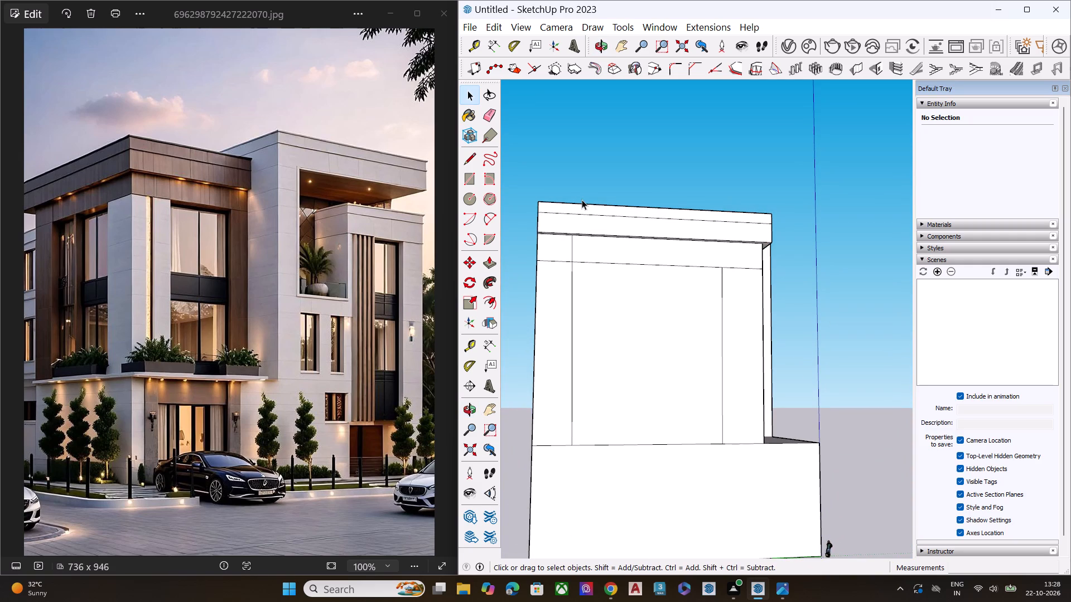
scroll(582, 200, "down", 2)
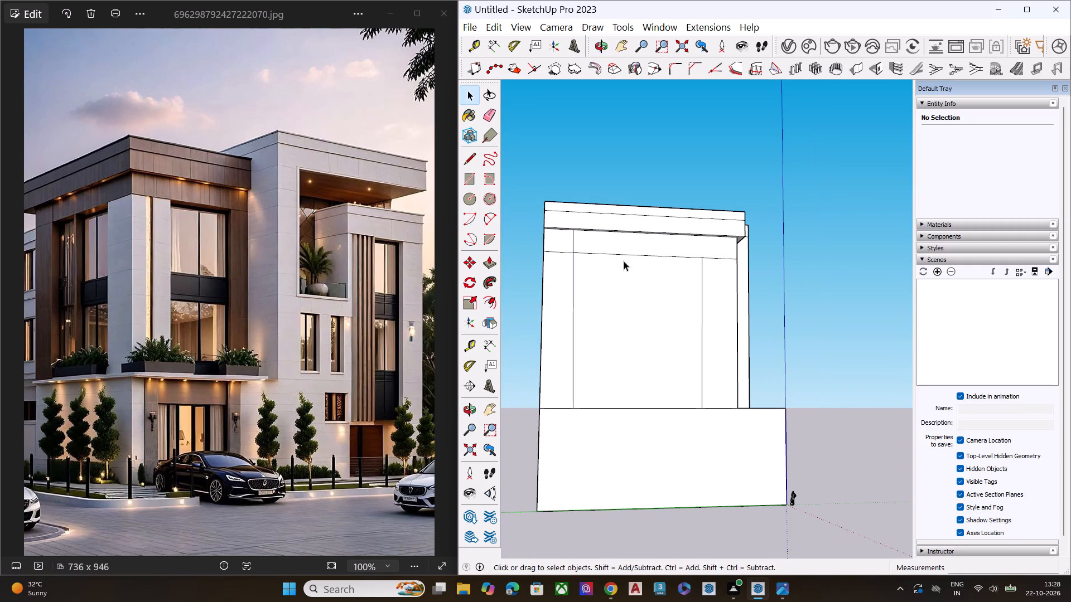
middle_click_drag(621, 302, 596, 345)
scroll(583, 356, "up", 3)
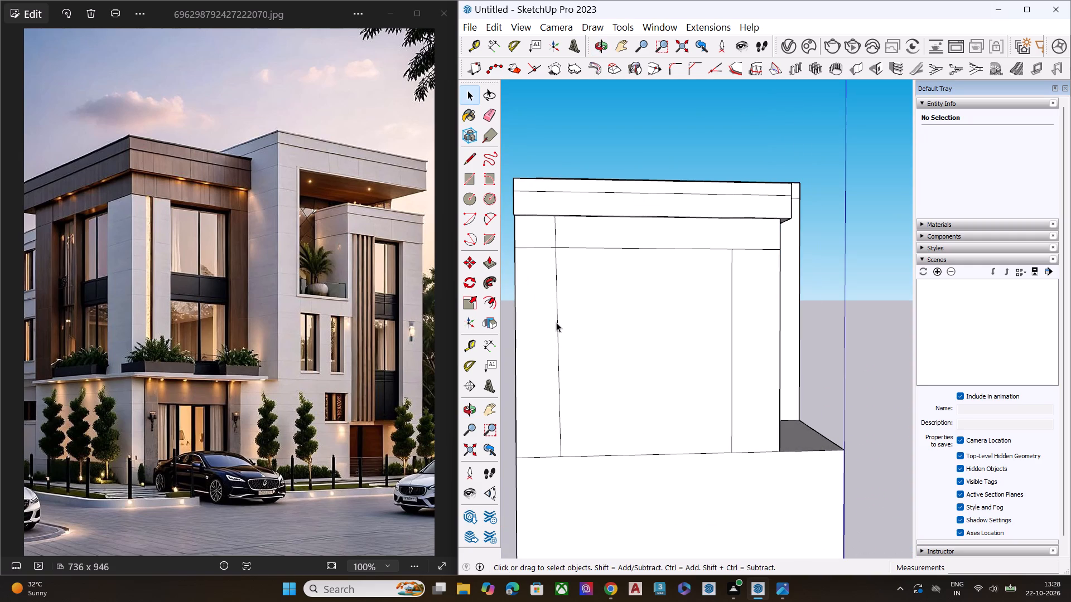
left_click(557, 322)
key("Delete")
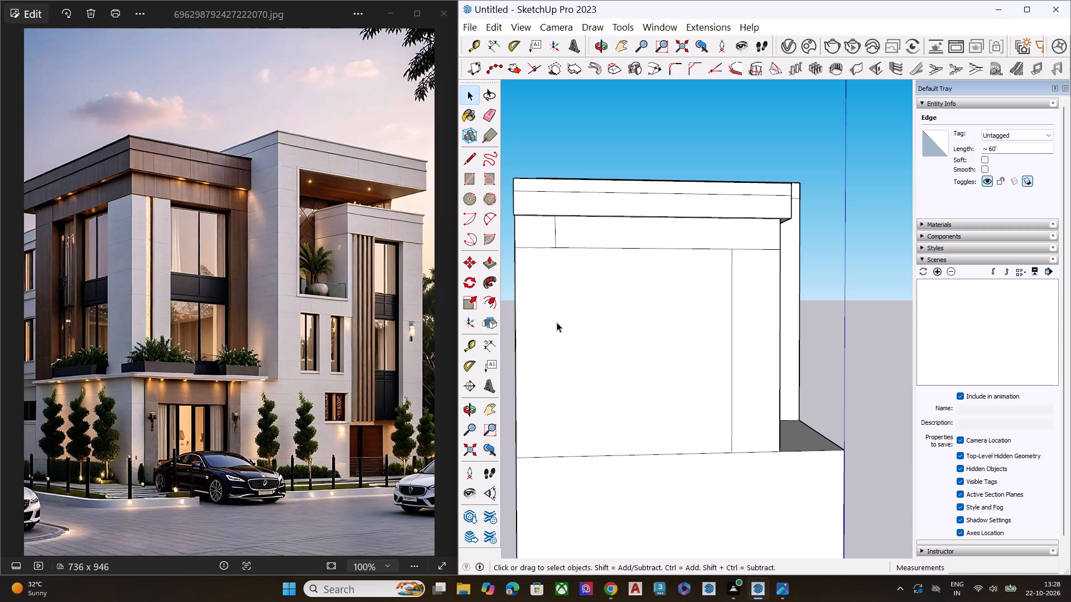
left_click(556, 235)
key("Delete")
Draw a vertical line about 69' long near the side wall's rear edge, from the base line up to the roof band's underside.
scroll(600, 263, "up", 1)
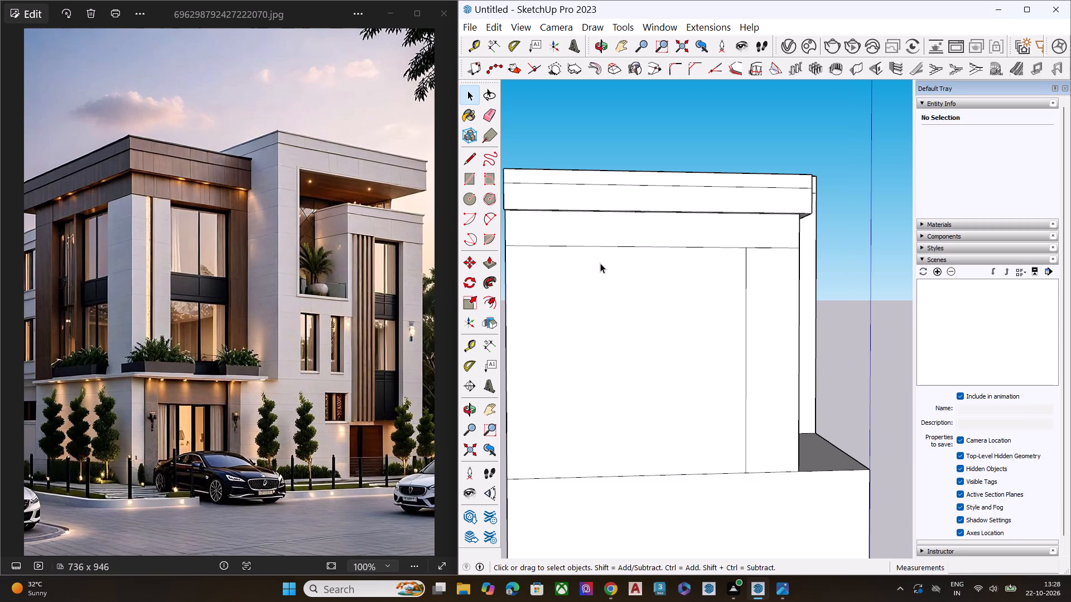
key("l")
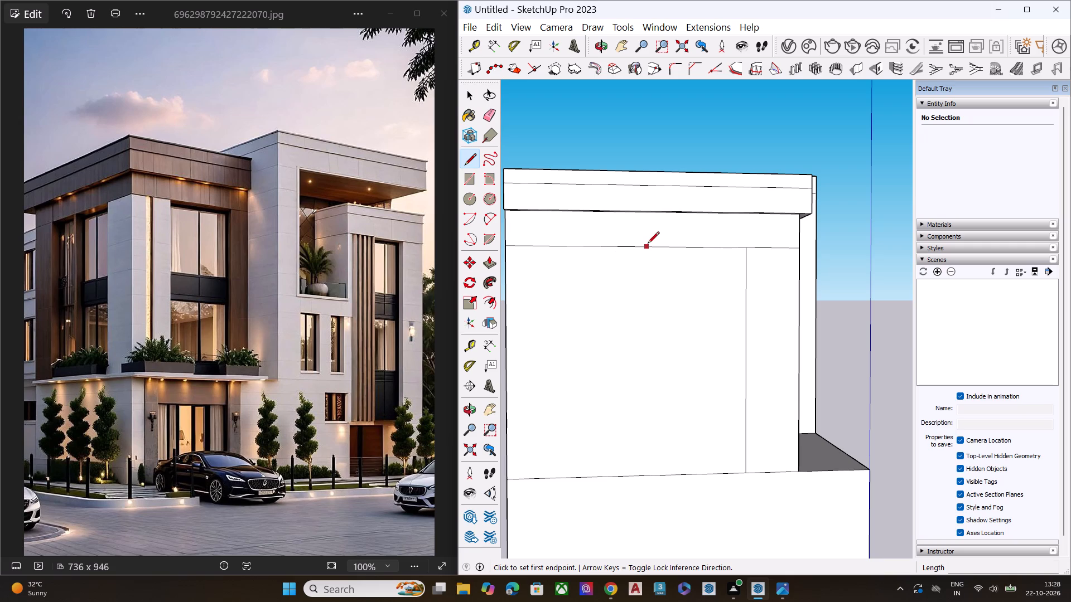
scroll(646, 246, "down", 1)
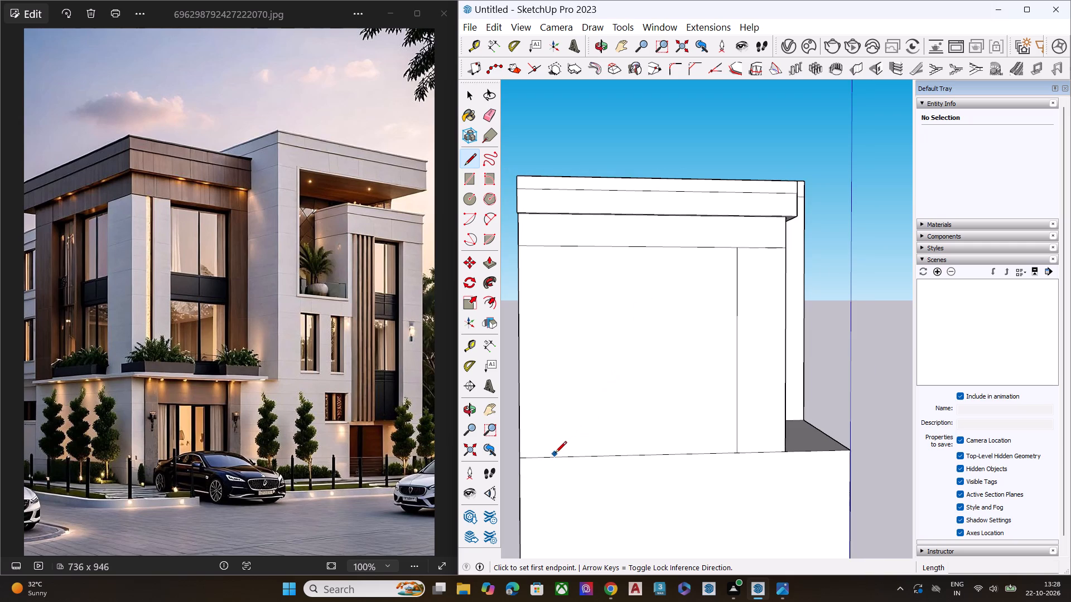
left_click(562, 460)
middle_click_drag(556, 233, 563, 173)
scroll(563, 173, "up", 5)
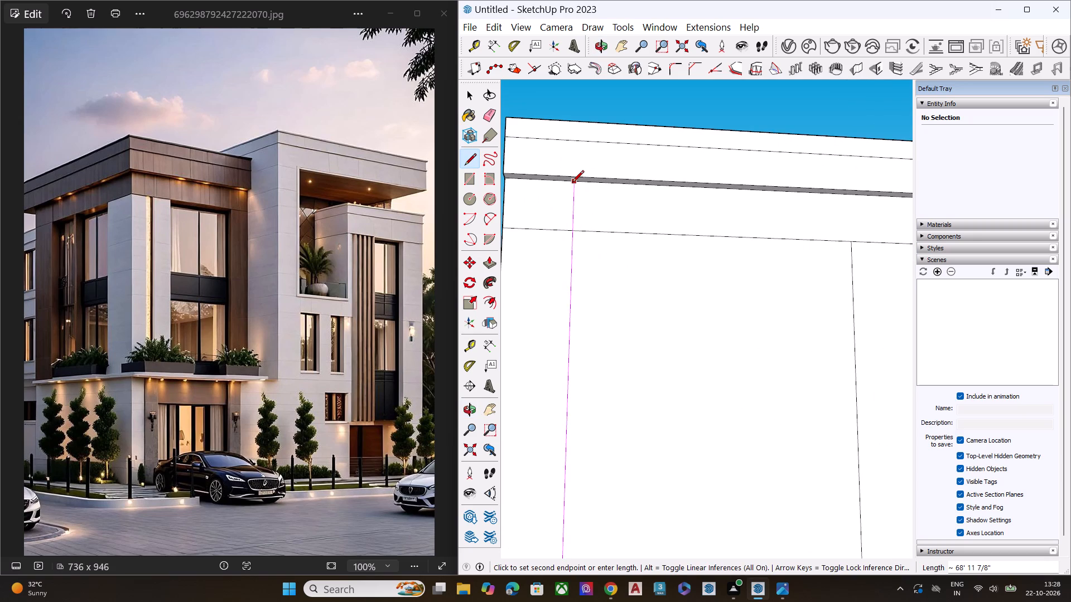
middle_click_drag(572, 183, 616, 150)
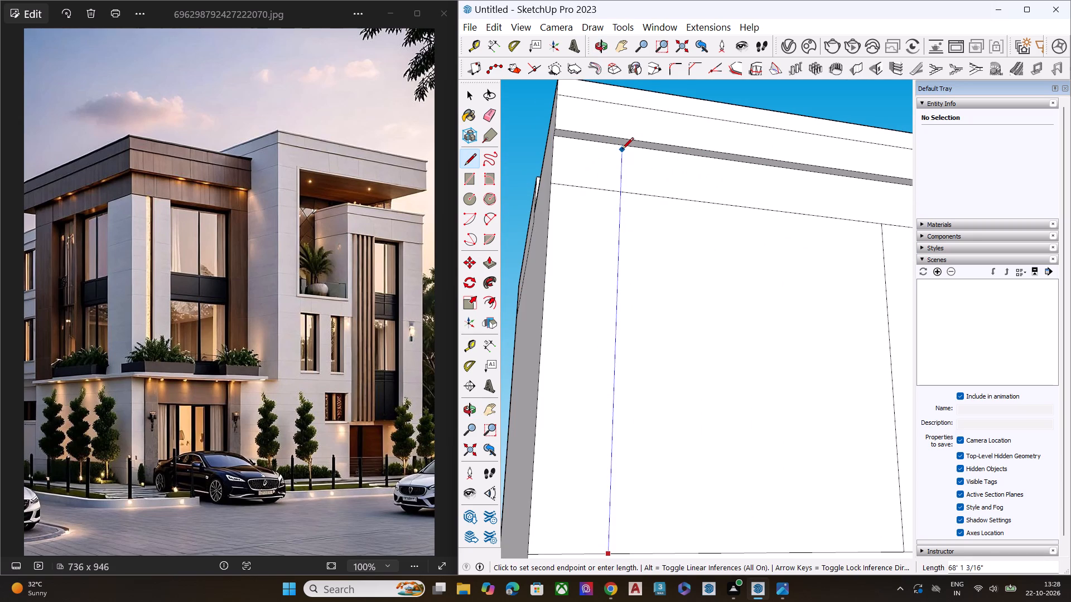
middle_click_drag(625, 152, 739, 147)
scroll(739, 147, "up", 3)
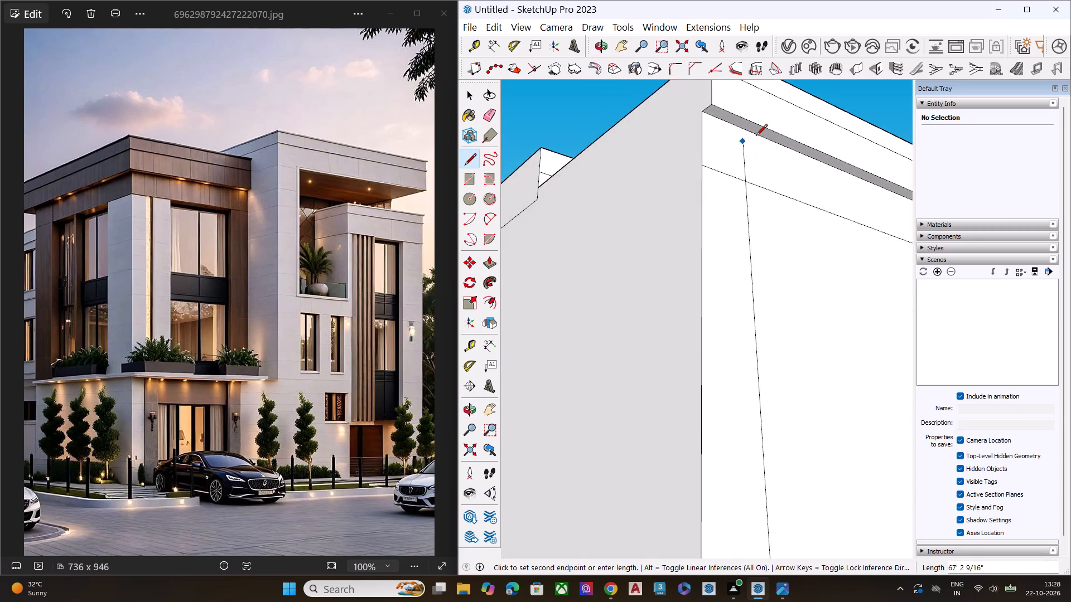
scroll(756, 137, "up", 9)
scroll(766, 135, "down", 1)
scroll(766, 135, "up", 2)
left_click(765, 136)
key("space")
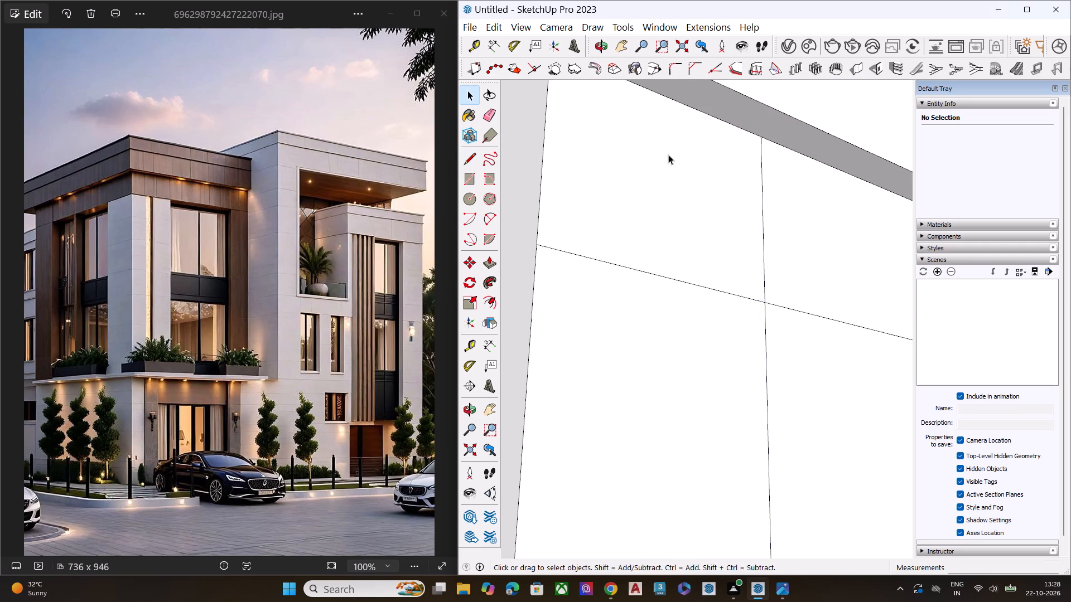
Draw a second vertical line about 60' long, slightly inward of the first, from the upper band's lower line to the base line.
scroll(666, 155, "down", 1)
scroll(665, 156, "up", 3)
scroll(663, 158, "down", 1)
scroll(663, 158, "up", 1)
scroll(663, 159, "down", 2)
middle_click_drag(744, 229, 602, 293)
scroll(631, 193, "down", 3)
scroll(631, 193, "up", 1)
scroll(631, 193, "down", 1)
scroll(631, 193, "up", 2)
scroll(631, 193, "down", 2)
middle_click_drag(699, 229, 653, 286)
scroll(600, 195, "down", 6)
scroll(594, 200, "up", 1)
scroll(593, 202, "down", 2)
middle_click_drag(686, 214, 601, 249)
scroll(600, 248, "up", 1)
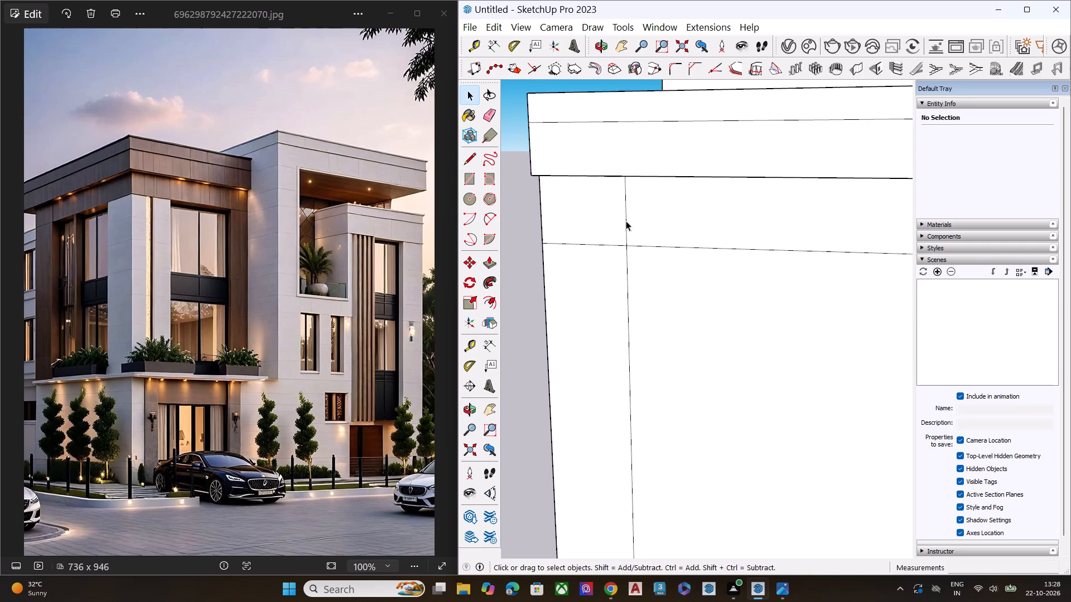
scroll(652, 195, "down", 8)
middle_click_drag(727, 236, 757, 179)
middle_click_drag(767, 220, 793, 198)
key("l")
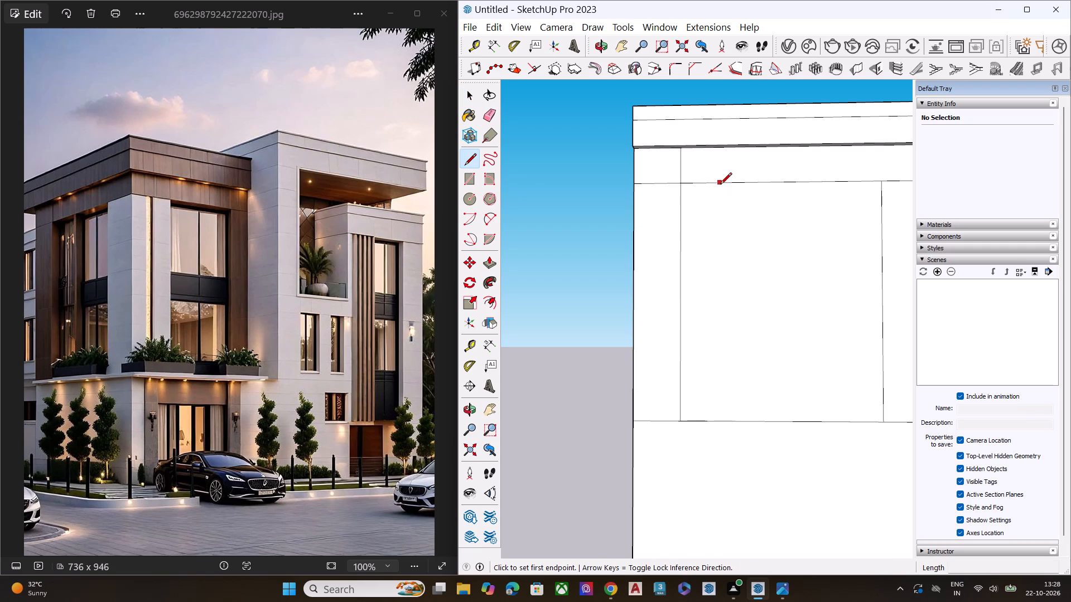
left_click(720, 185)
left_click(722, 423)
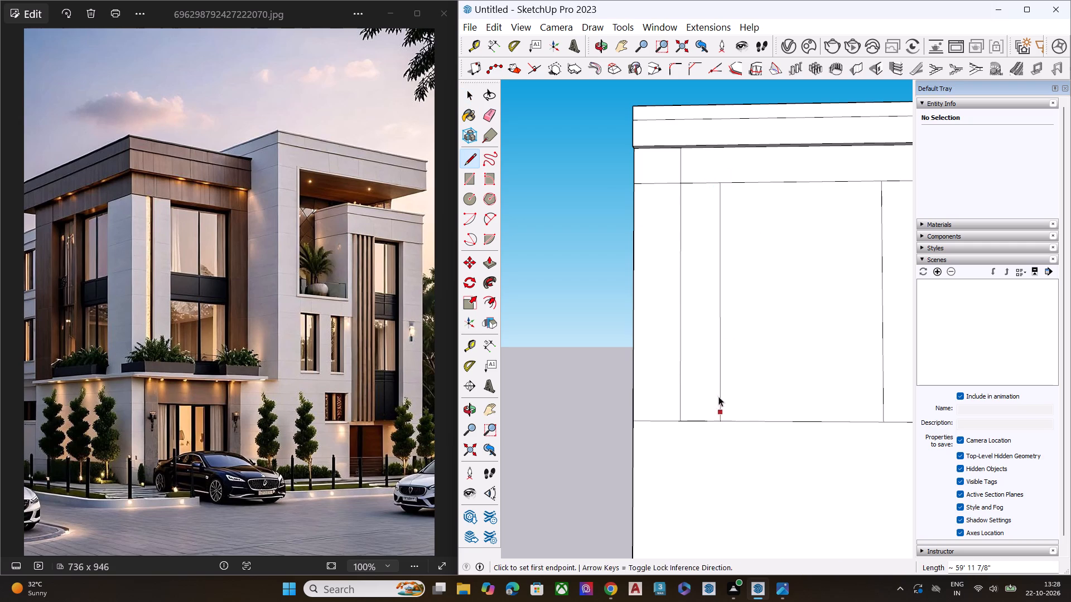
key("space")
Draw a horizontal line about 40' 4" long across the side wall's middle panel, near the height of the front wall's upper dividing line.
scroll(673, 232, "down", 1)
scroll(673, 232, "up", 1)
scroll(673, 232, "down", 2)
scroll(673, 232, "up", 1)
scroll(673, 232, "down", 3)
middle_click_drag(807, 295, 688, 343)
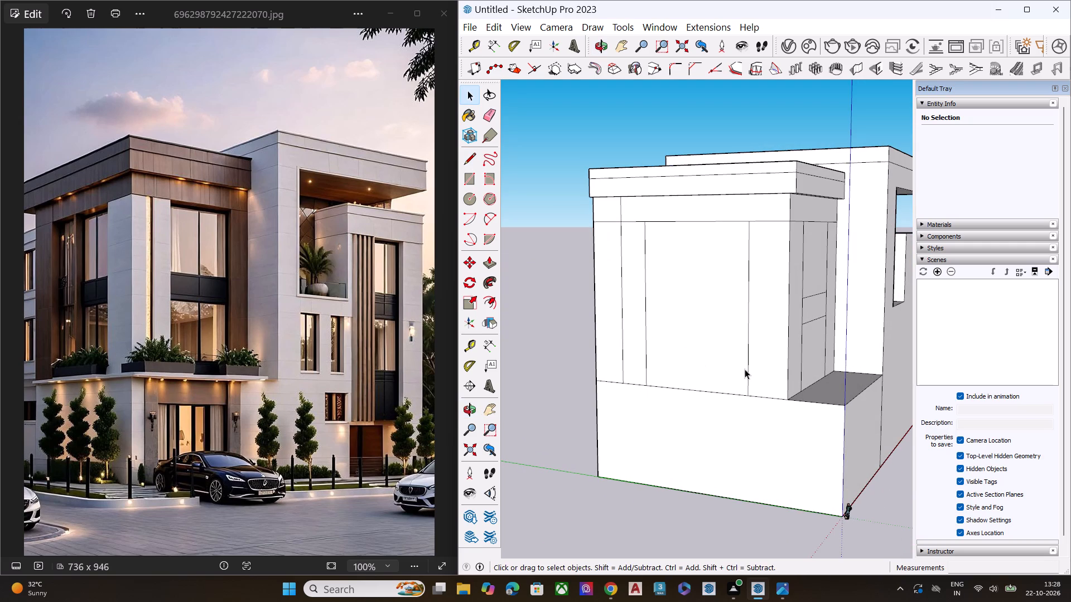
key("l")
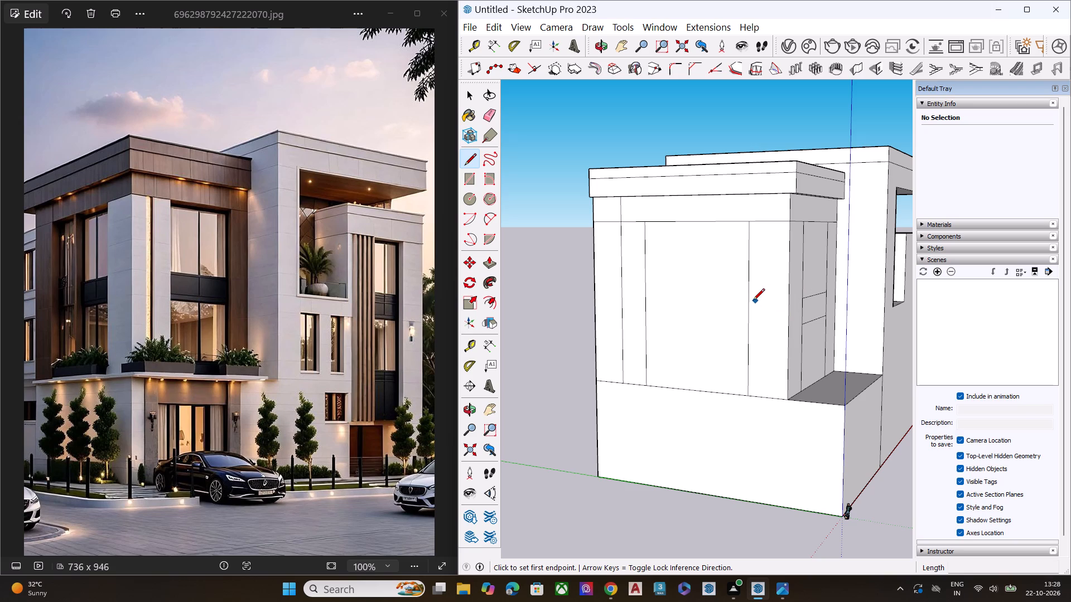
left_click(748, 300)
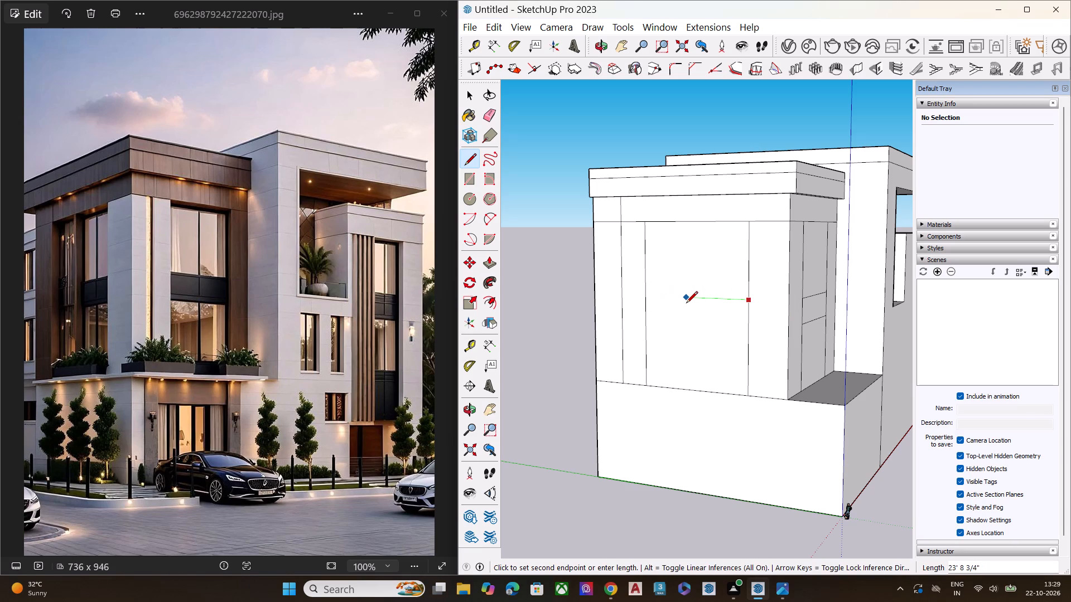
left_click(649, 298)
Draw a second horizontal line about 40' 4" long across the side wall's middle panel, level with the front wall's lower dividing line.
middle_click_drag(764, 304, 541, 223)
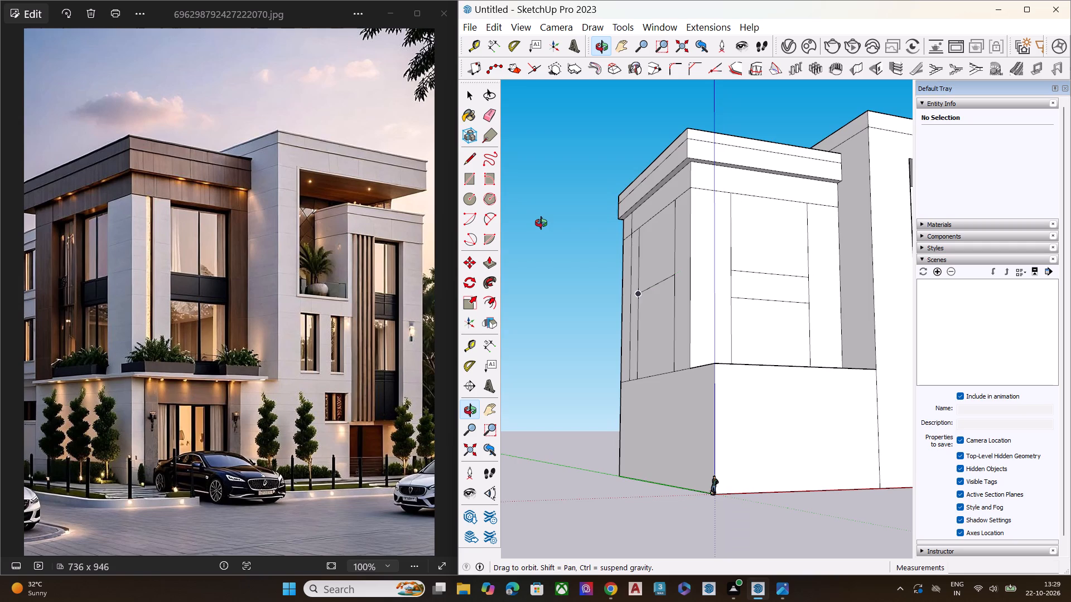
middle_click_drag(541, 223, 566, 231)
middle_click_drag(650, 242, 675, 245)
middle_click_drag(745, 303, 813, 320)
scroll(799, 309, "up", 4)
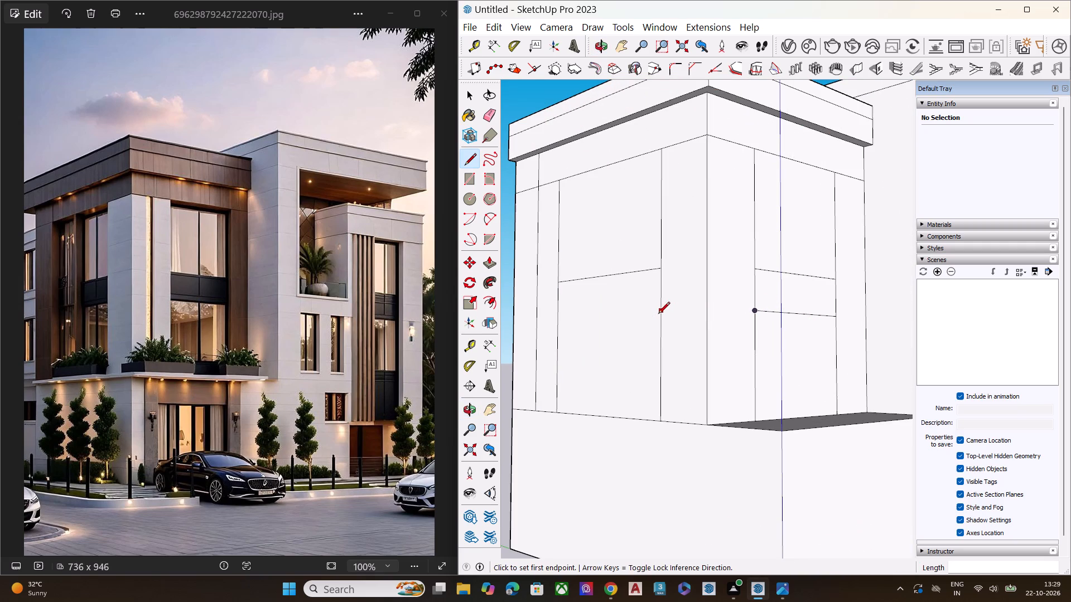
left_click(659, 314)
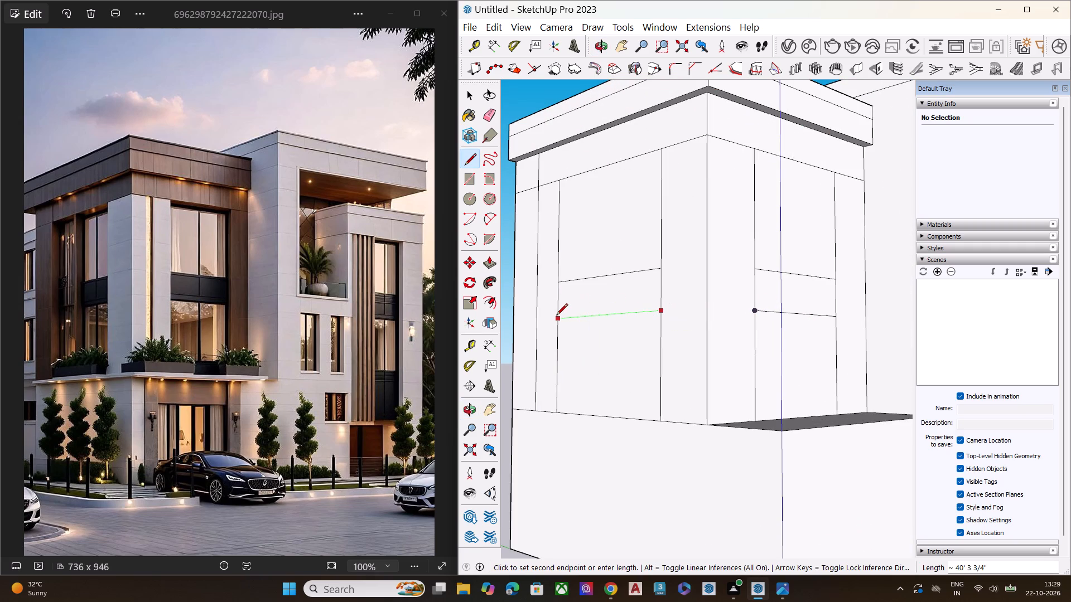
left_click(557, 319)
key("space")
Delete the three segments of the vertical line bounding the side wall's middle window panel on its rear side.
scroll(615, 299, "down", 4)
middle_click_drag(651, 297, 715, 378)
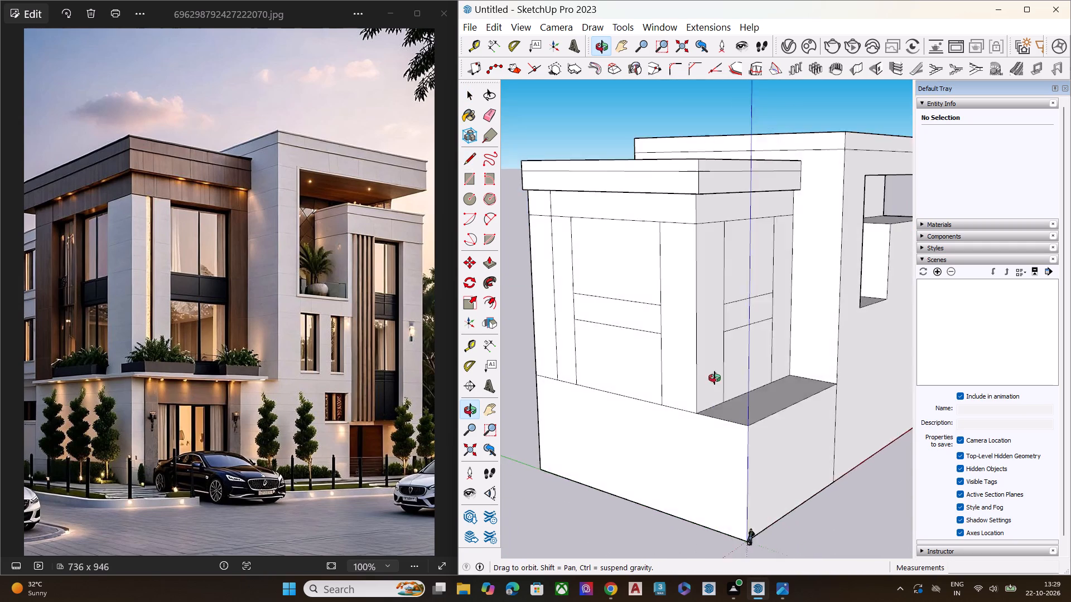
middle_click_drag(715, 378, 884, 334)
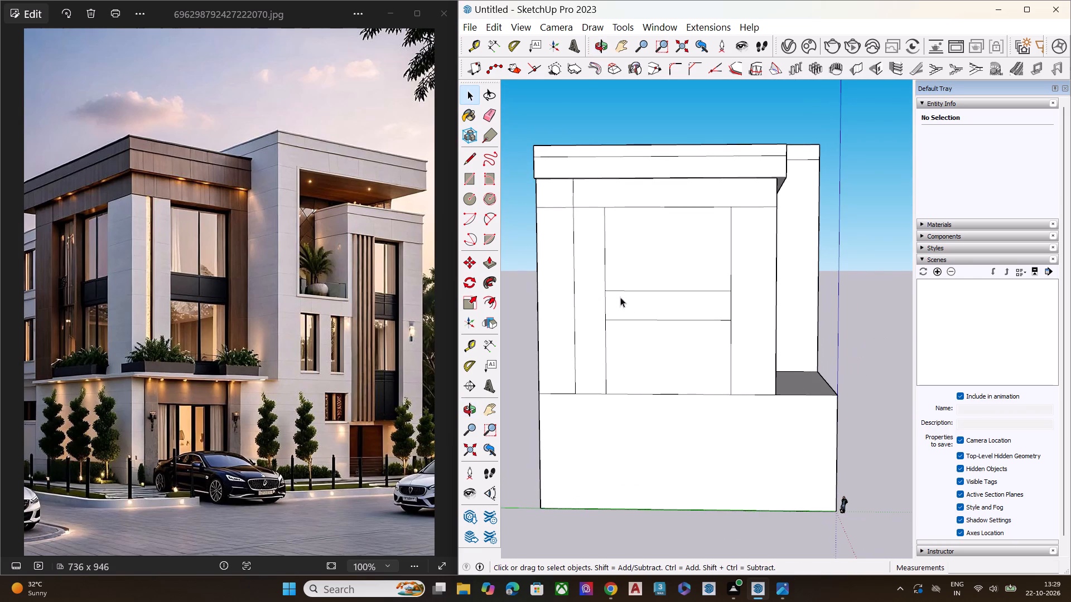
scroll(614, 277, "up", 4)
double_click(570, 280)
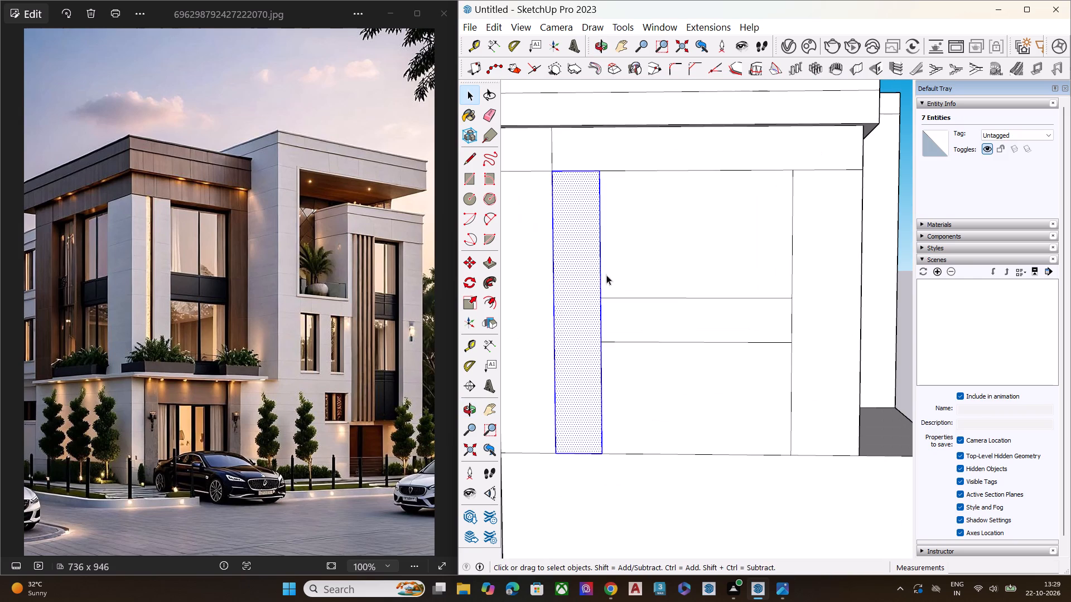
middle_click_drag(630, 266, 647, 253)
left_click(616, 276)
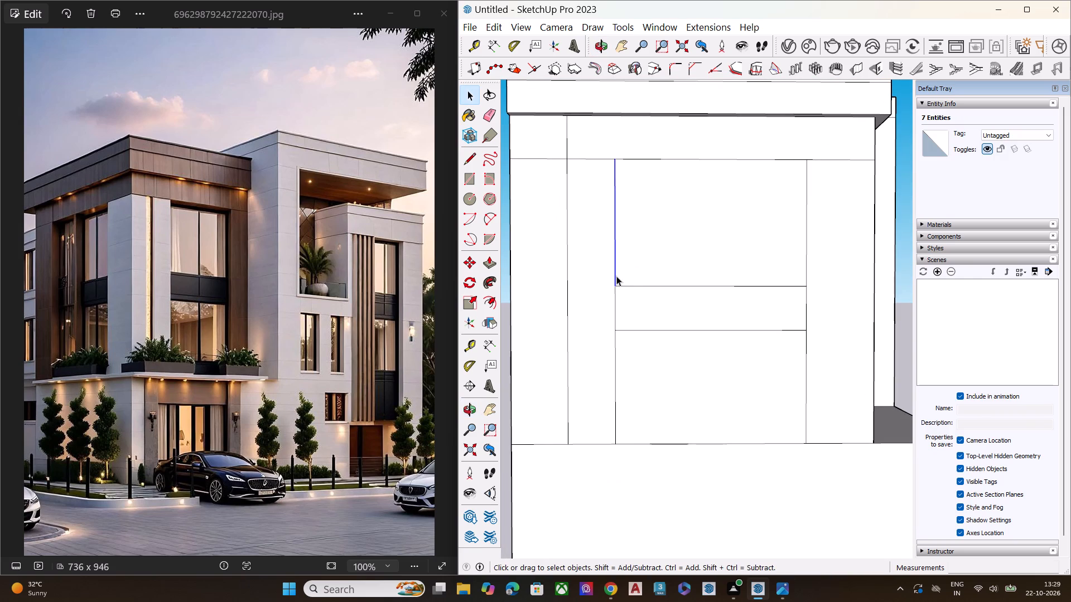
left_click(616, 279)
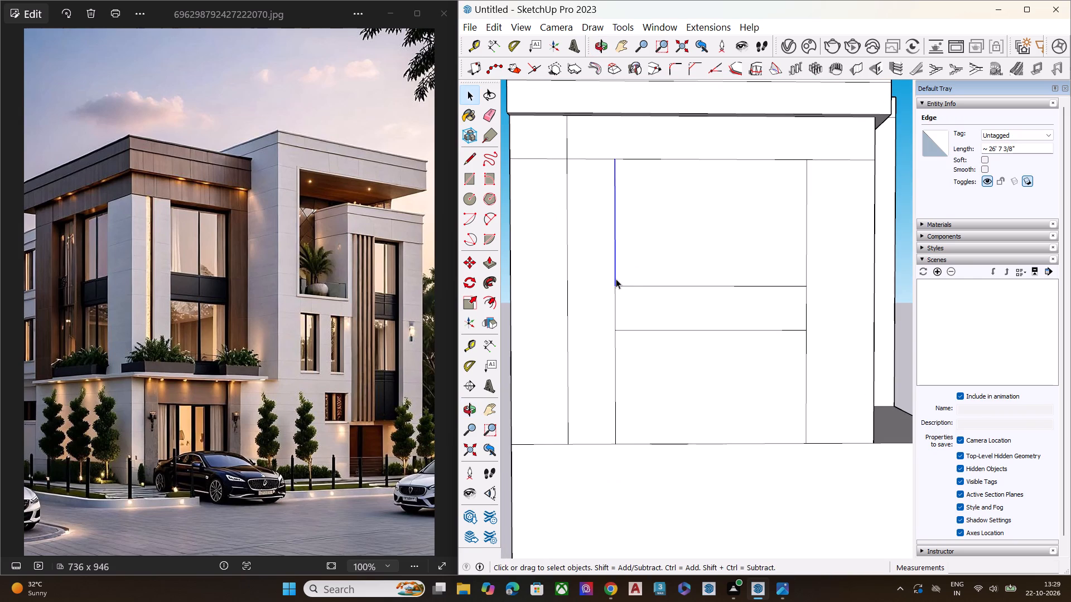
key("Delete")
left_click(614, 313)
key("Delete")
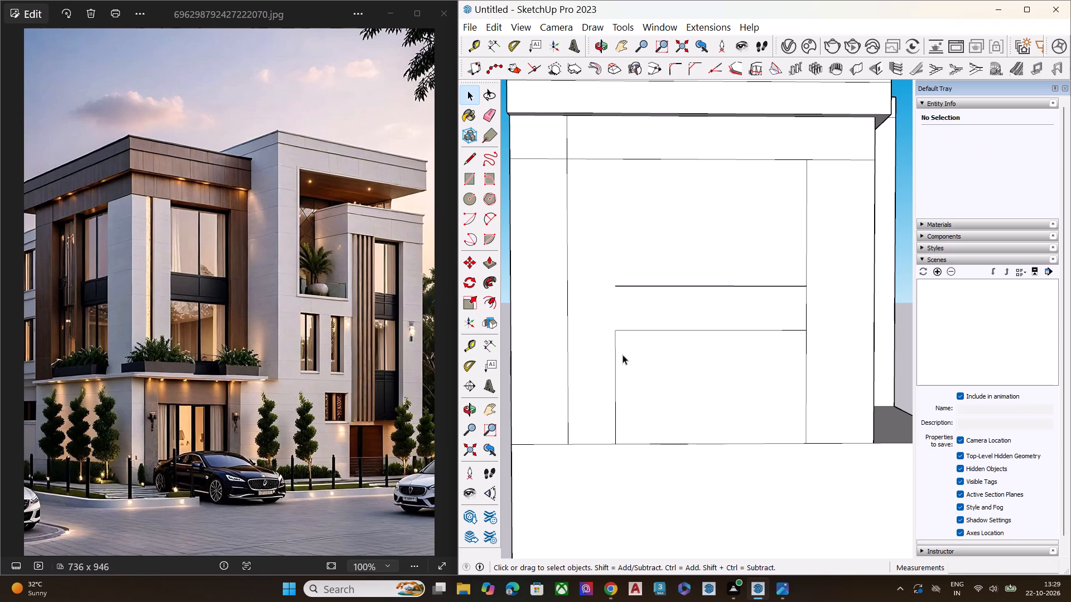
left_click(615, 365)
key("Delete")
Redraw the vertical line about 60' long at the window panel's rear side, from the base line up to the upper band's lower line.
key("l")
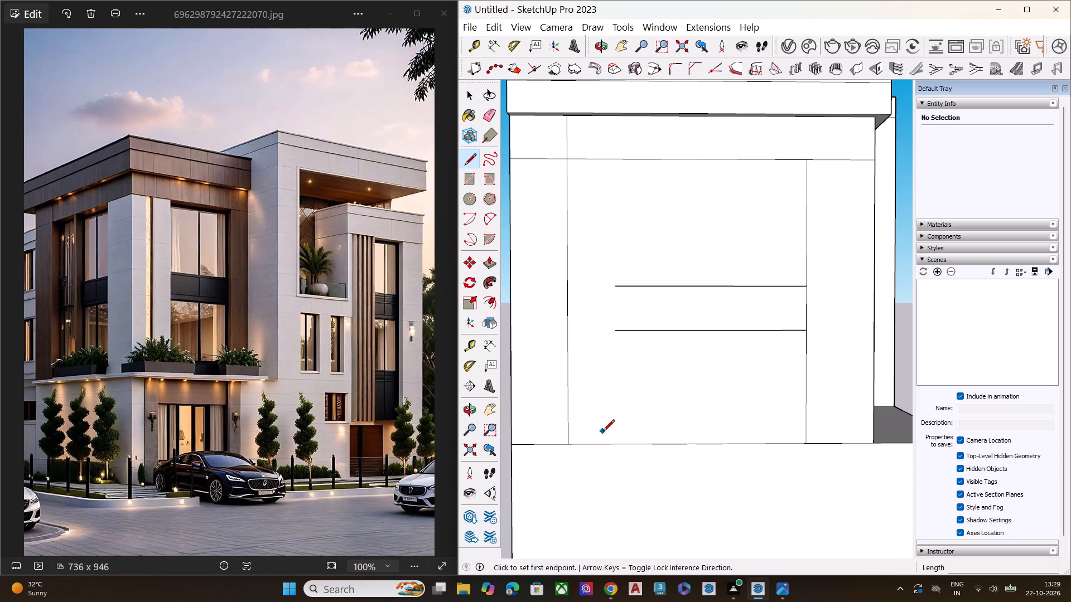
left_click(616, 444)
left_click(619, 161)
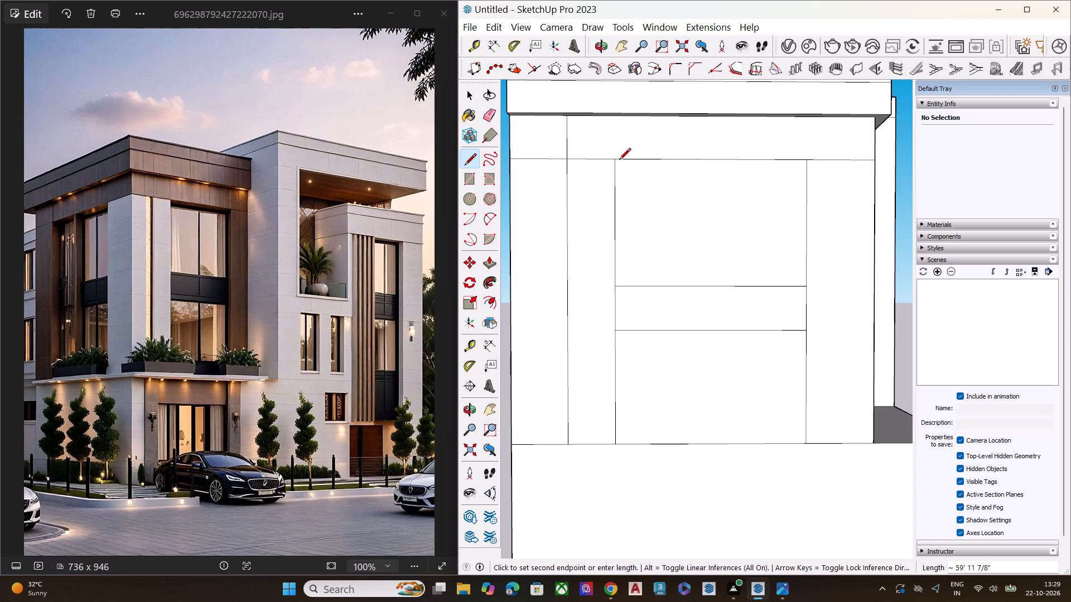
Scale the side wall's narrow vertical panel slightly wider toward the window panel, keeping its rear edge fixed.
key("space")
double_click(589, 266)
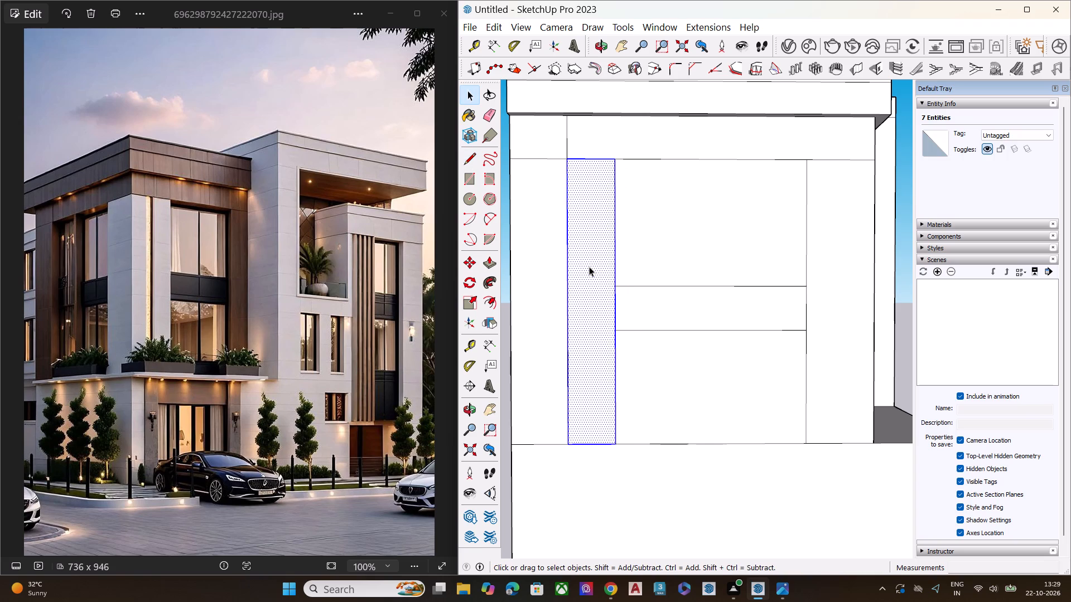
key("s")
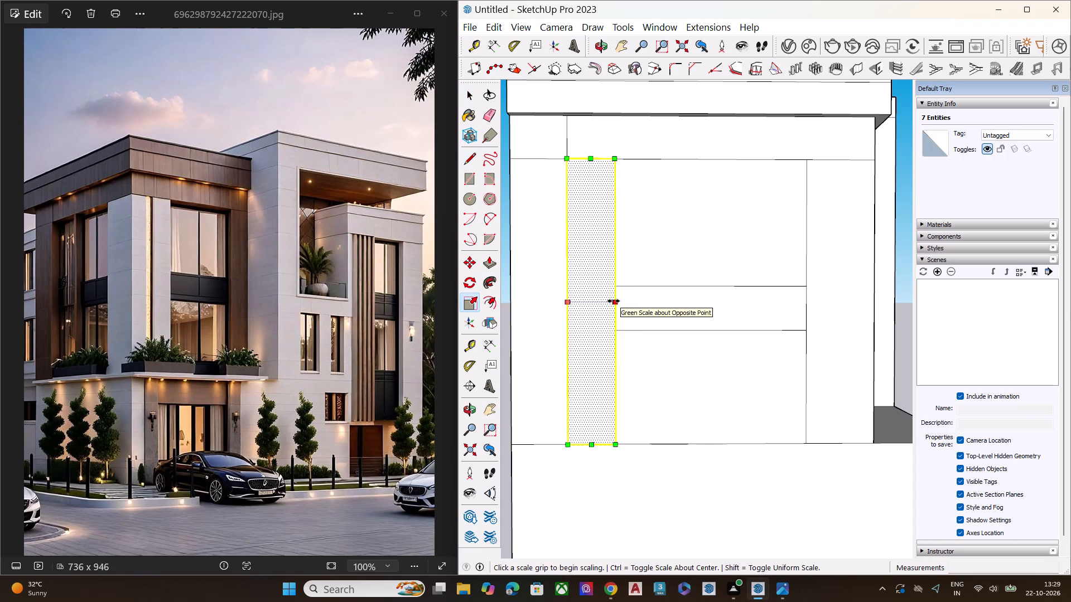
left_click_drag(614, 301, 622, 302)
key("space")
scroll(600, 278, "down", 4)
scroll(600, 278, "up", 1)
scroll(600, 278, "down", 1)
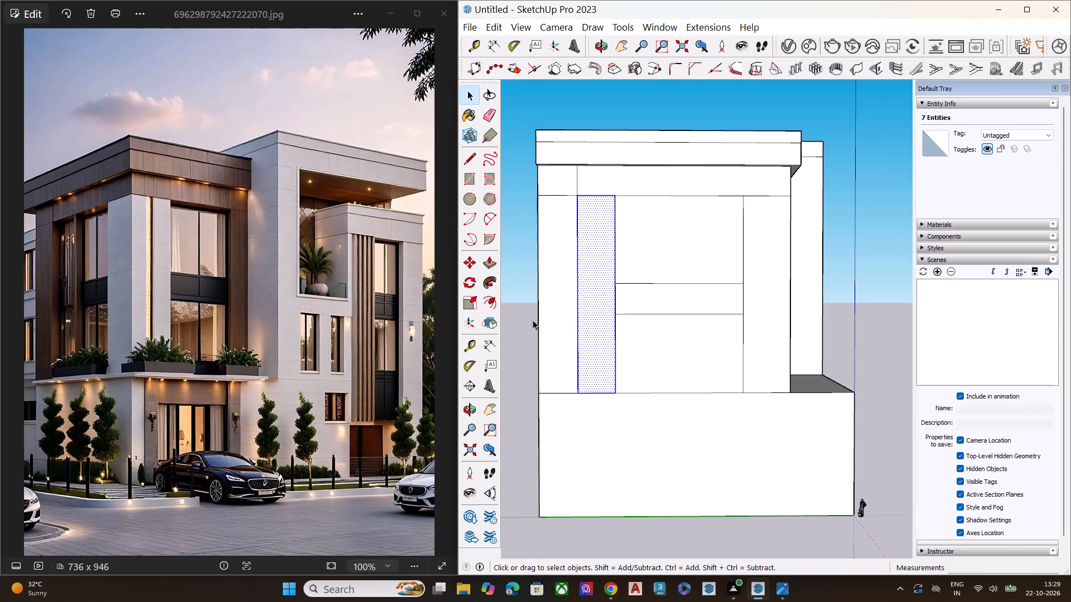
left_click(523, 322)
Copy the vertical line between the side wall's narrow panel and window panel about 1' toward the rear.
scroll(660, 214, "up", 4)
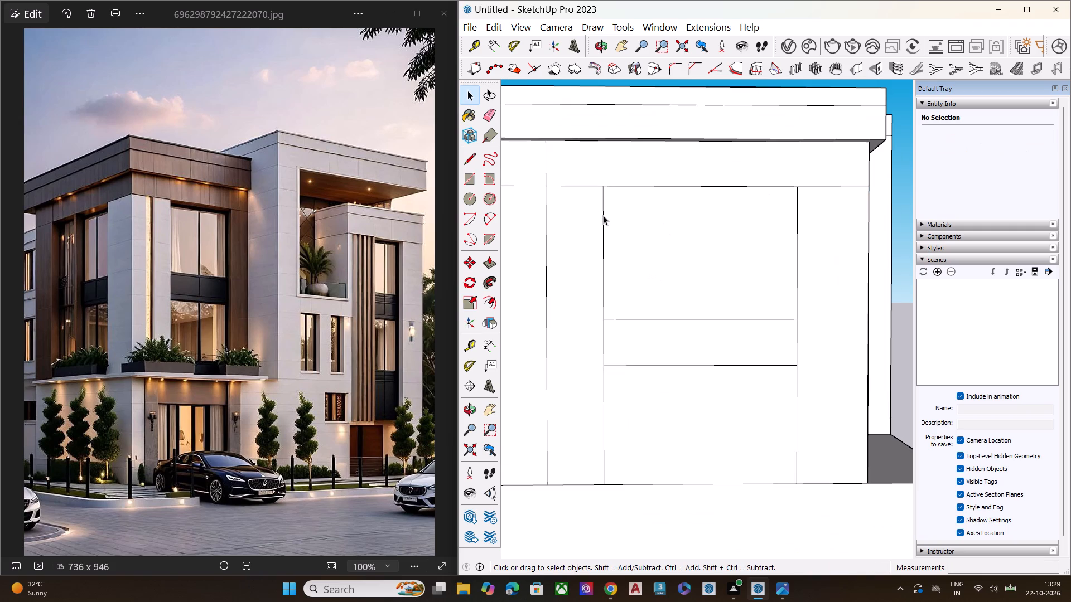
left_click(603, 215)
left_click(603, 335, "ctrl")
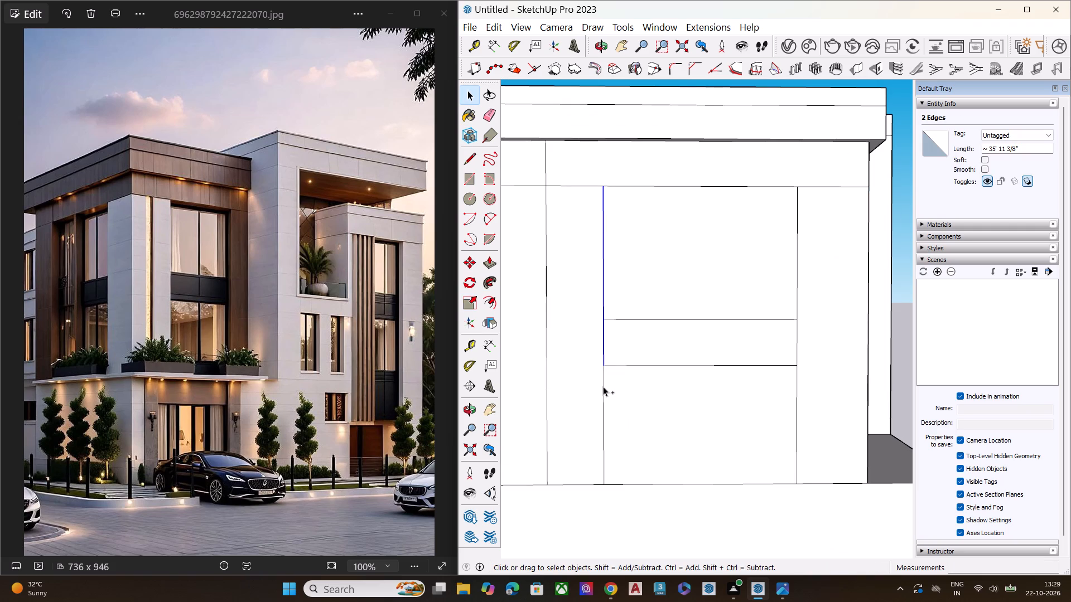
left_click(603, 384, "ctrl")
key("m")
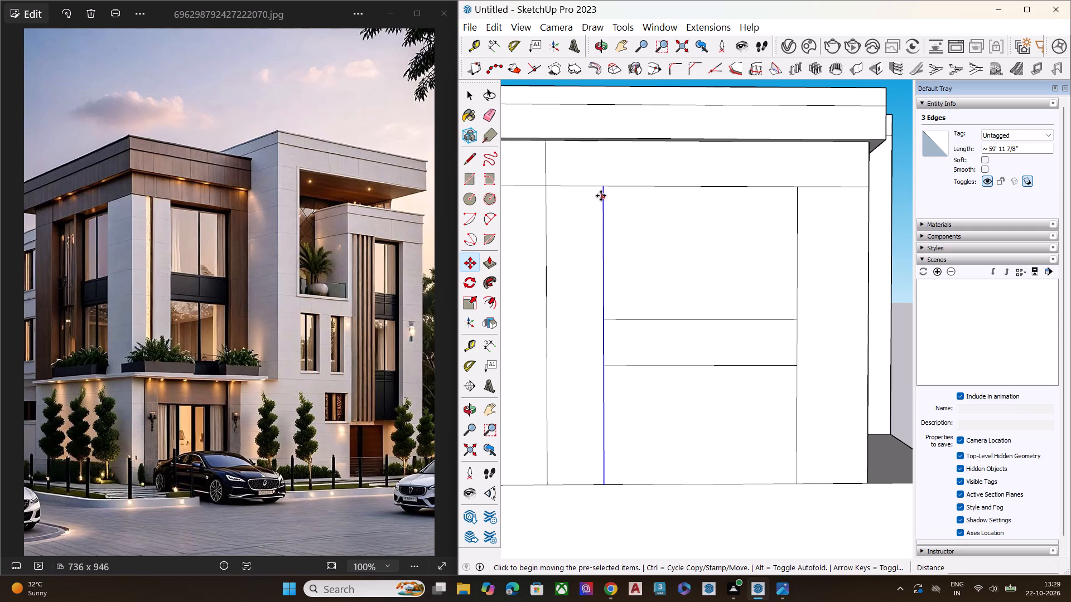
left_click(602, 187)
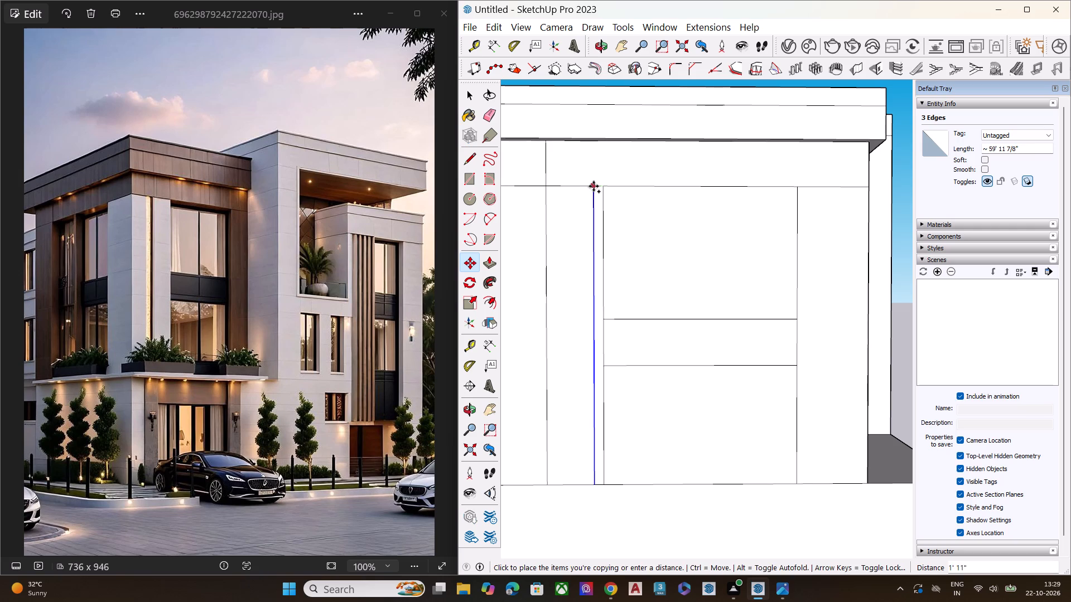
scroll(594, 186, "up", 6)
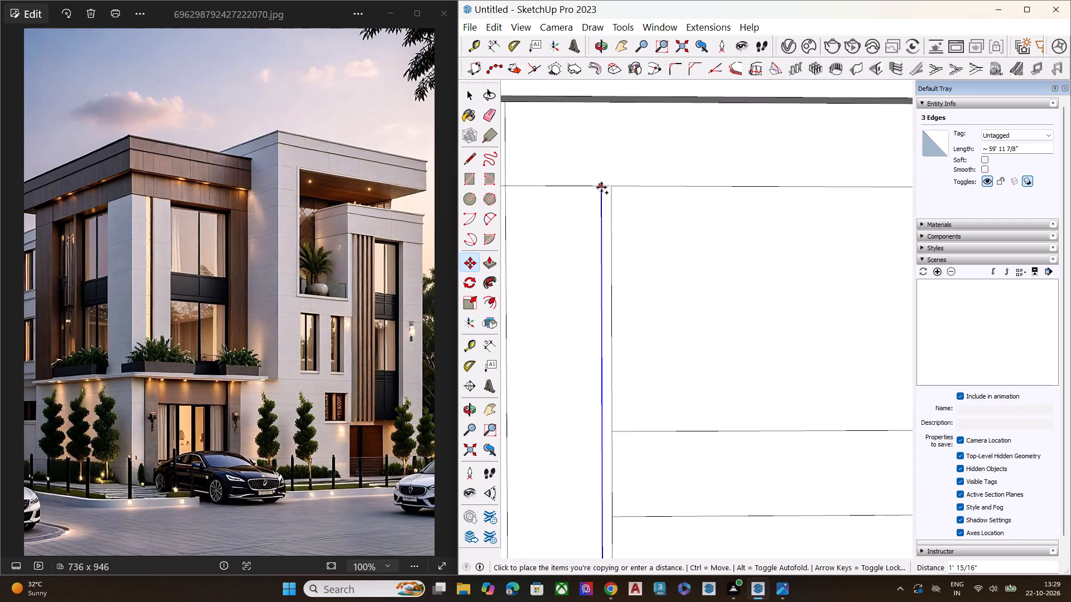
left_click(602, 188)
key("space")
scroll(614, 210, "down", 4)
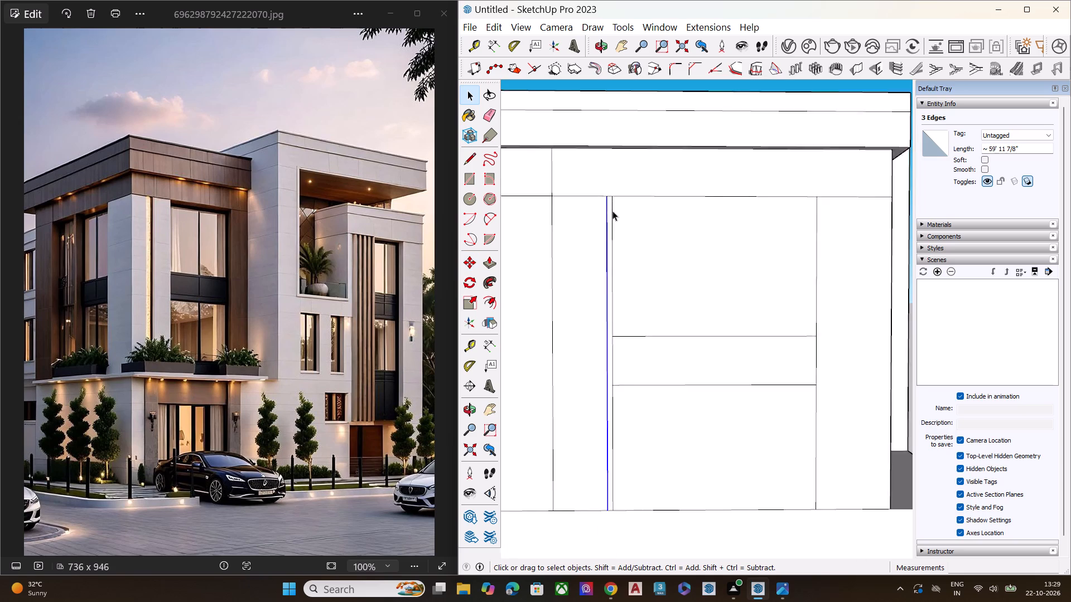
scroll(612, 211, "down", 10)
left_click(828, 210)
Draw a vertical line about 60' long down the middle of the front wall's corner pier, from the upper band's lower line to the base.
middle_click_drag(690, 287, 548, 354)
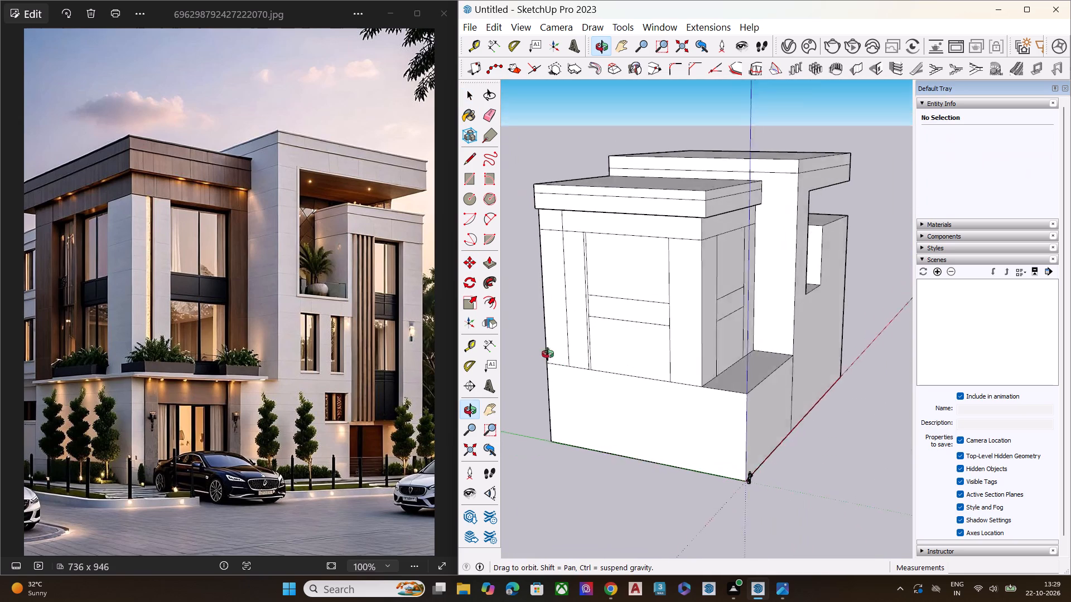
middle_click_drag(548, 354, 508, 341)
scroll(744, 251, "up", 4)
middle_click_drag(722, 278, 619, 273)
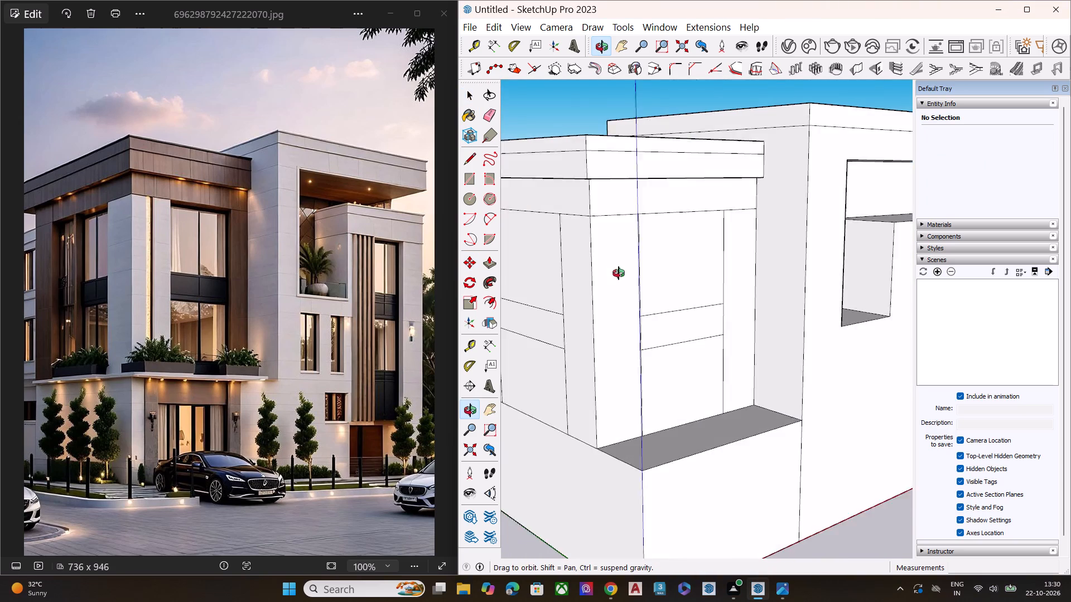
middle_click_drag(619, 273, 546, 270)
middle_click_drag(629, 280, 555, 275)
scroll(505, 270, "up", 2)
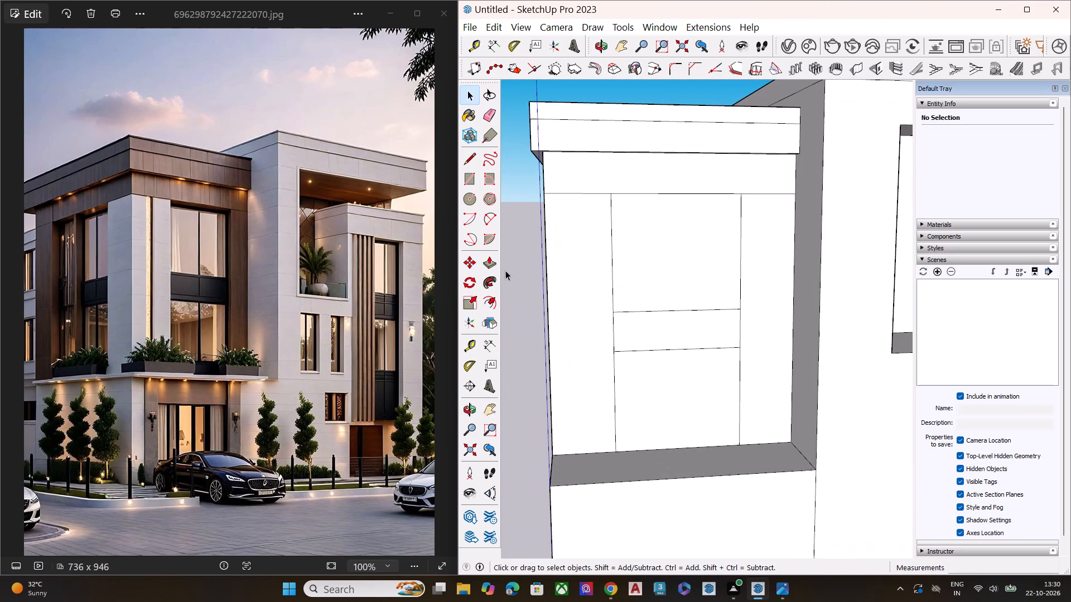
key("l")
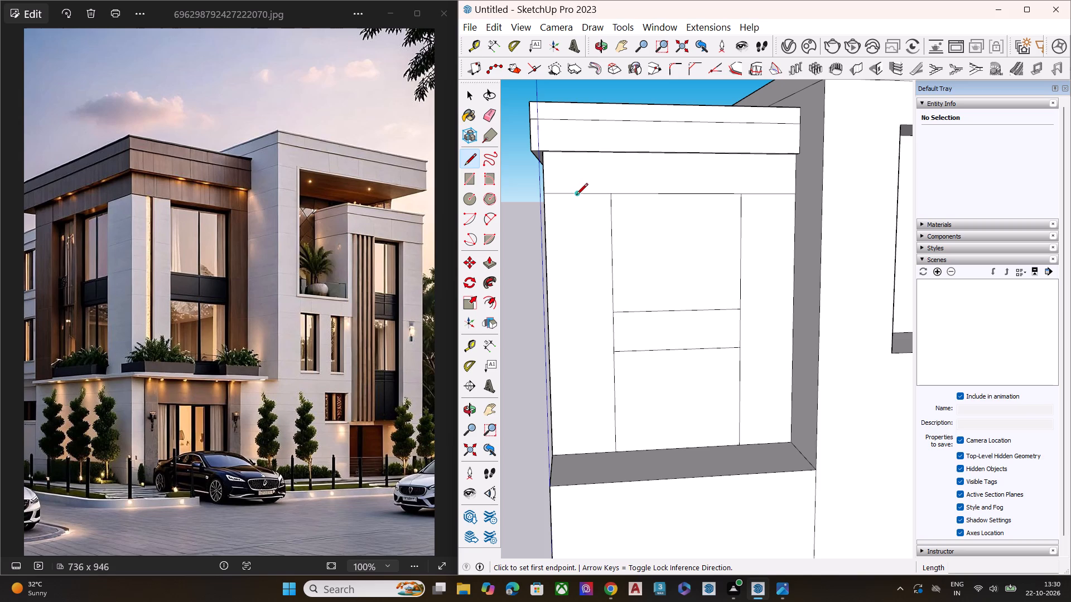
left_click(575, 196)
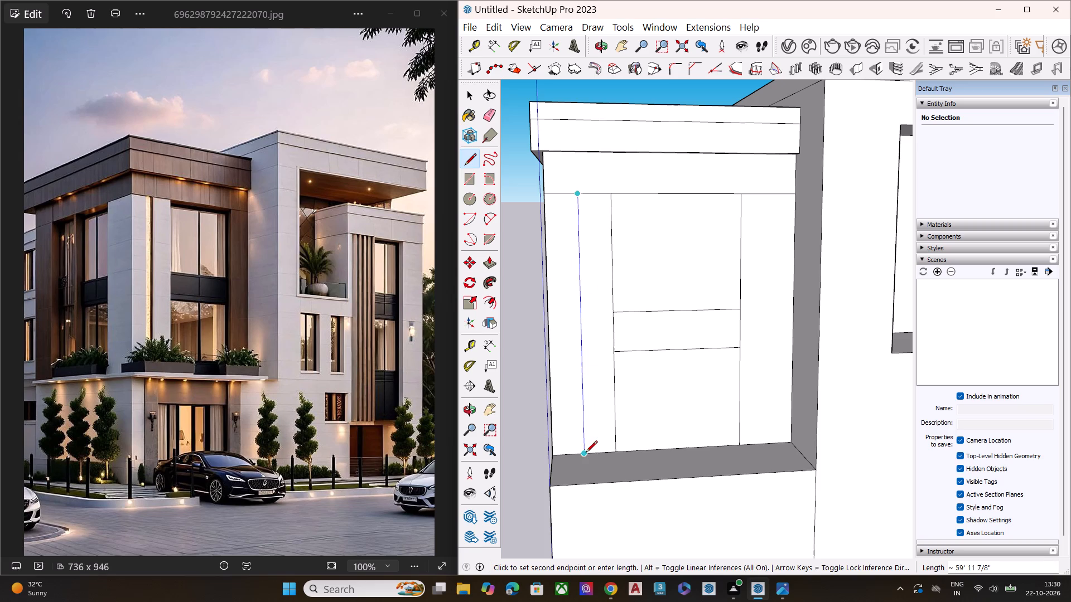
left_click(586, 453)
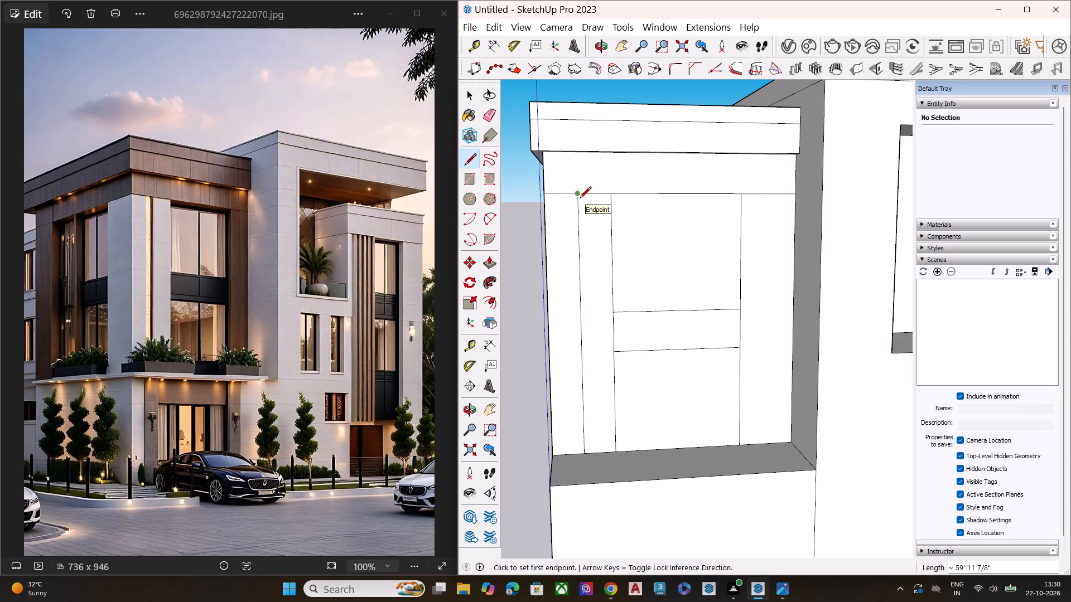
Draw a second full-height vertical line on the front wall's corner pier, close beside the first on the window panel side.
scroll(580, 199, "up", 3)
left_click(589, 193)
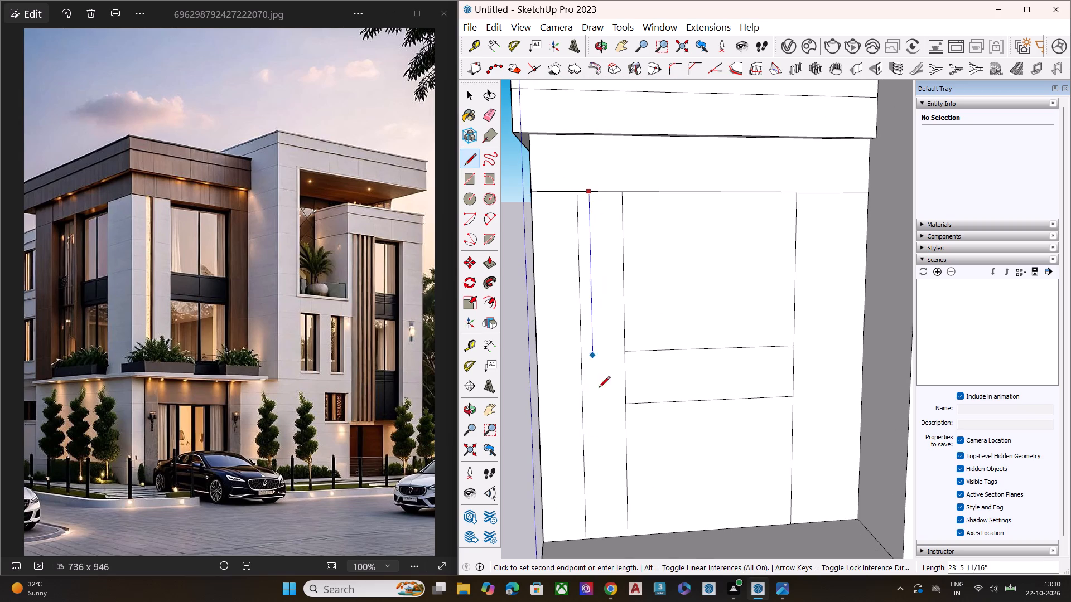
left_click(597, 536)
key("space")
Draw a vertical centre line about 60' long through the front wall's window panel, from the midpoint of its top edge to the base.
scroll(627, 242, "up", 1)
middle_click_drag(628, 239, 644, 200)
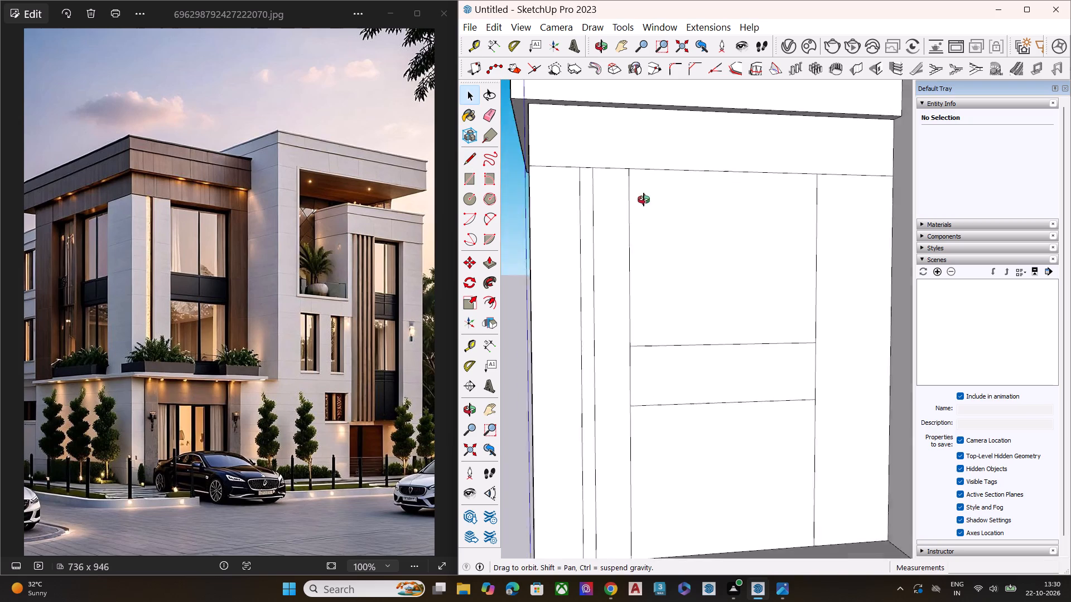
middle_click_drag(644, 200, 702, 193)
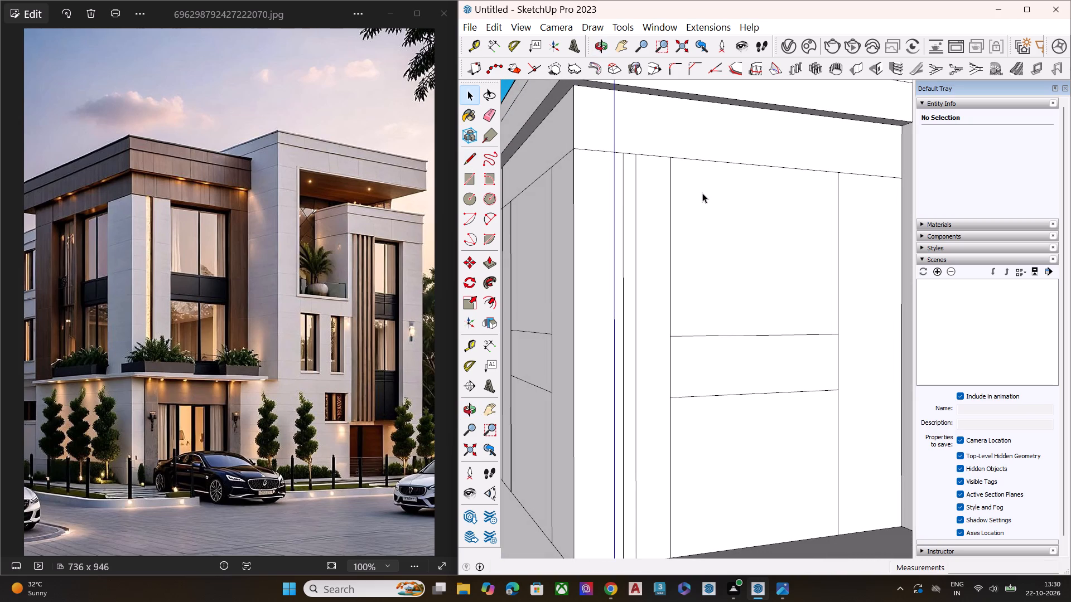
scroll(700, 188, "down", 4)
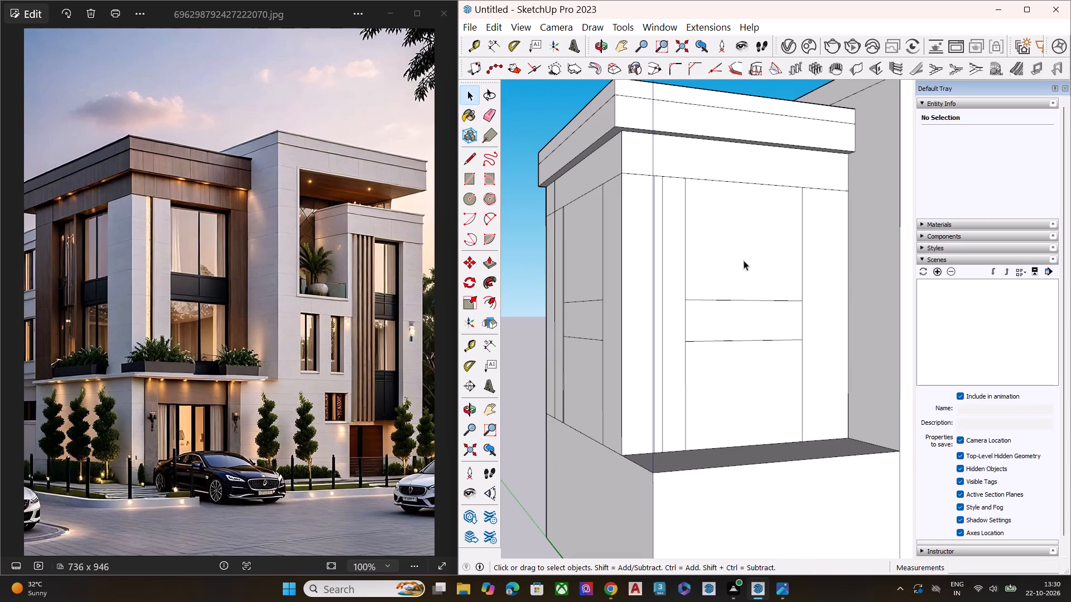
middle_click_drag(770, 262, 783, 326)
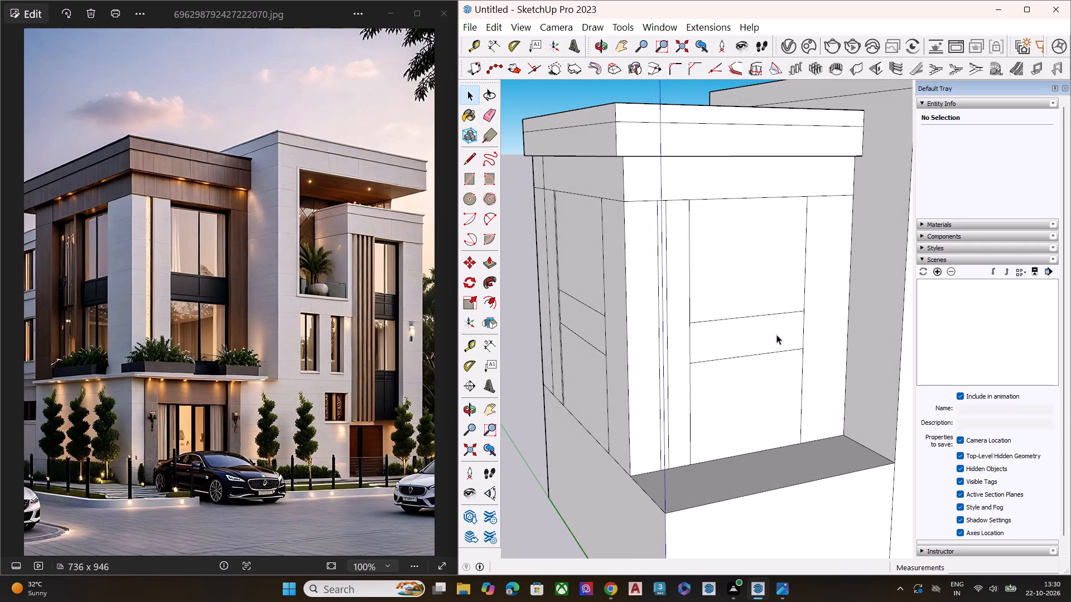
scroll(738, 377, "up", 4)
middle_click_drag(800, 310, 681, 303)
scroll(747, 307, "down", 6)
middle_click_drag(759, 315, 751, 258)
key("l")
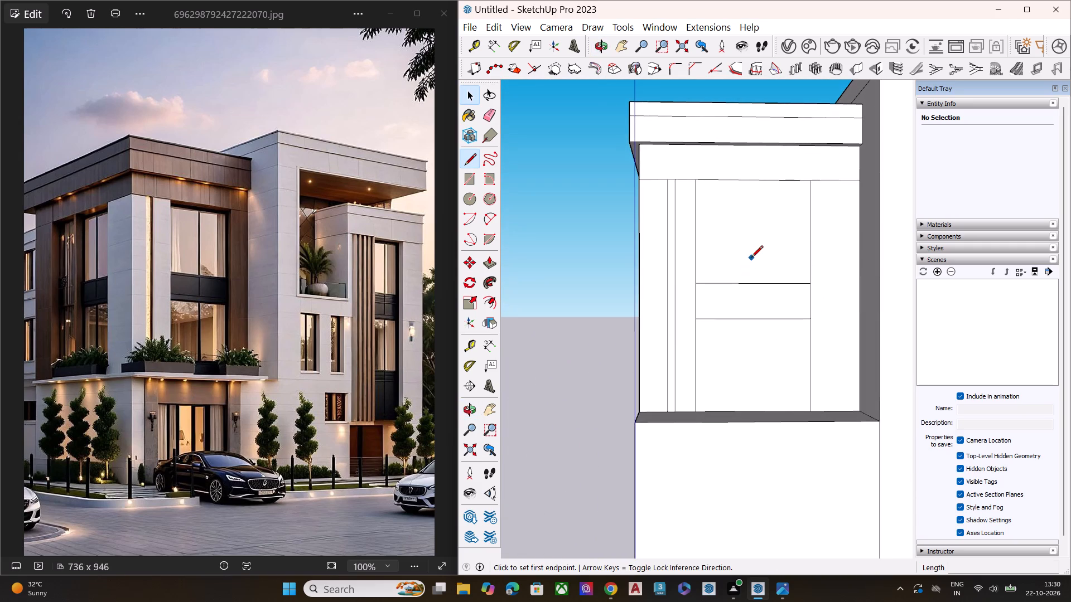
middle_click_drag(763, 195, 849, 167)
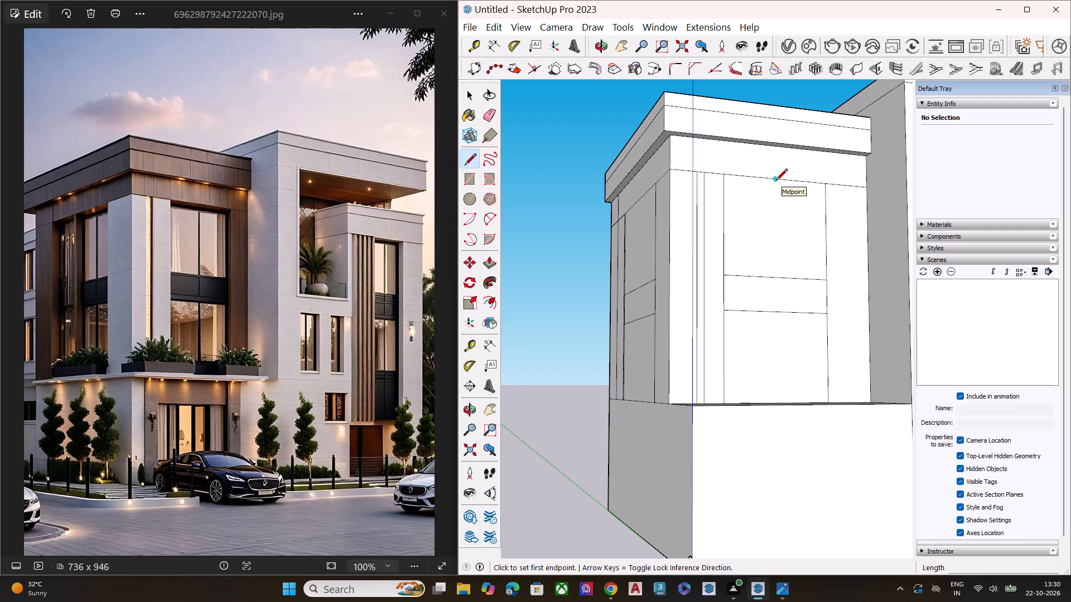
left_click(776, 181)
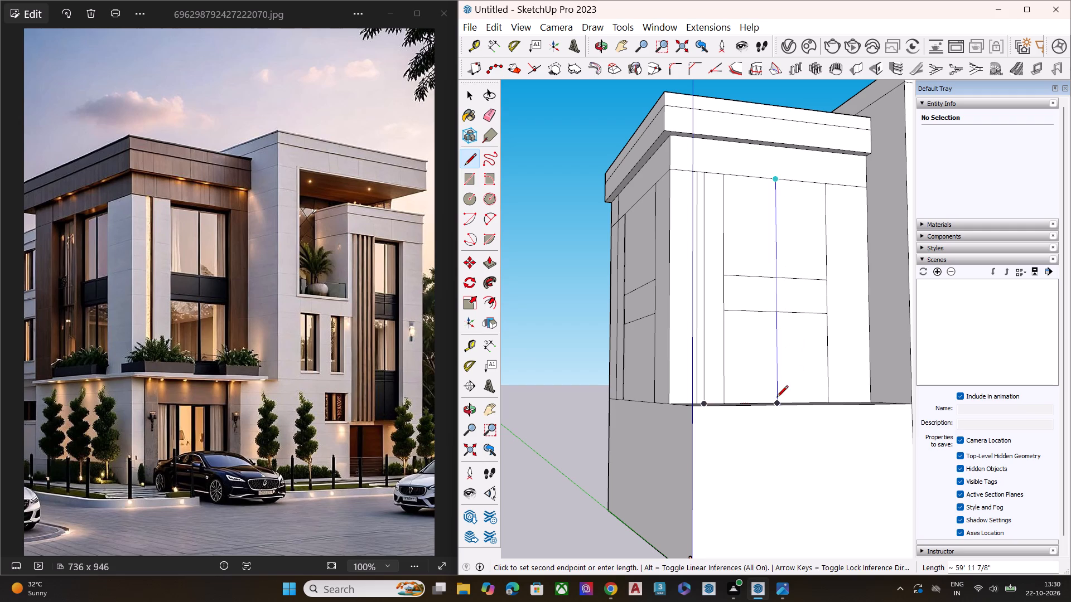
middle_click_drag(776, 398, 783, 477)
scroll(767, 406, "up", 1)
scroll(767, 406, "down", 2)
scroll(767, 406, "up", 1)
scroll(767, 406, "down", 1)
left_click(777, 420)
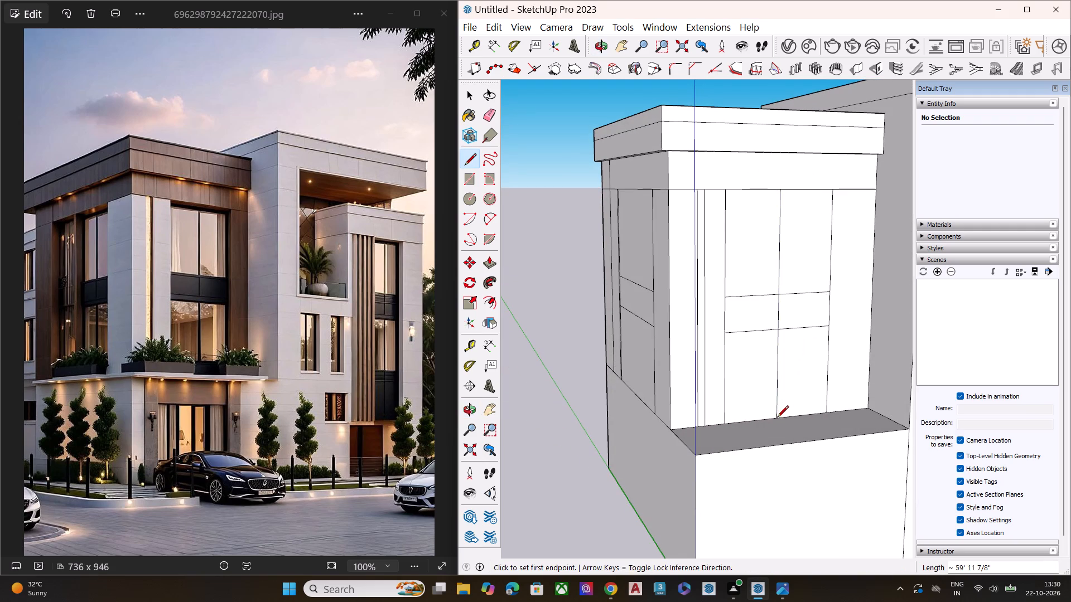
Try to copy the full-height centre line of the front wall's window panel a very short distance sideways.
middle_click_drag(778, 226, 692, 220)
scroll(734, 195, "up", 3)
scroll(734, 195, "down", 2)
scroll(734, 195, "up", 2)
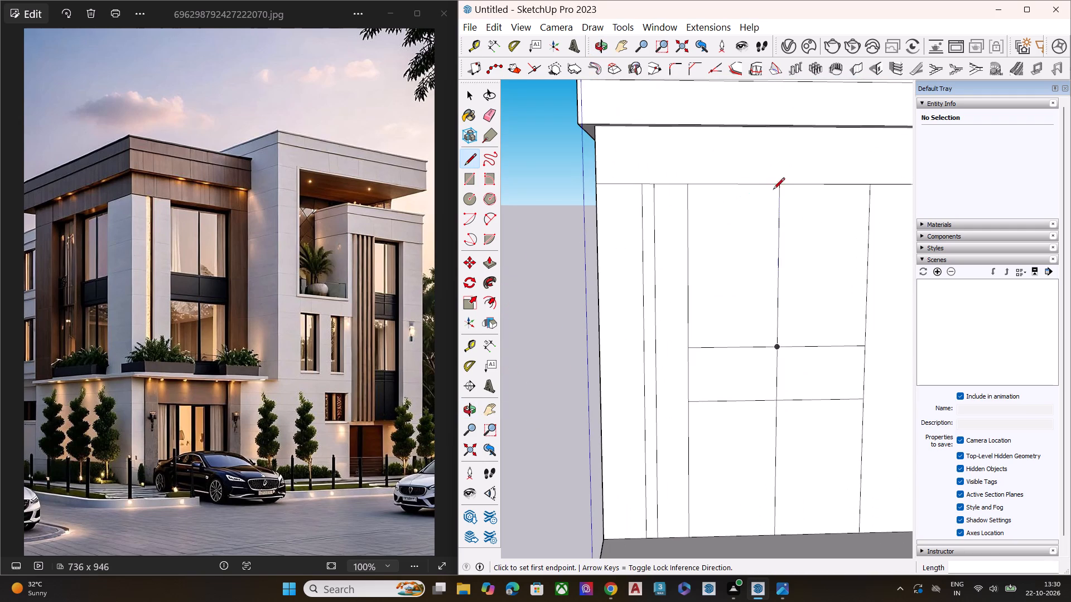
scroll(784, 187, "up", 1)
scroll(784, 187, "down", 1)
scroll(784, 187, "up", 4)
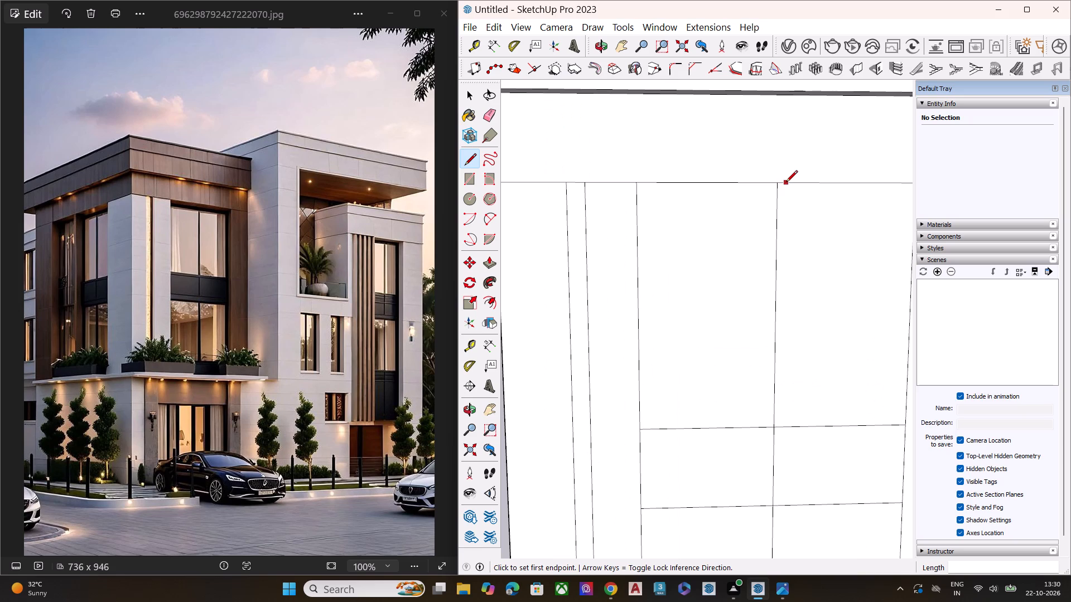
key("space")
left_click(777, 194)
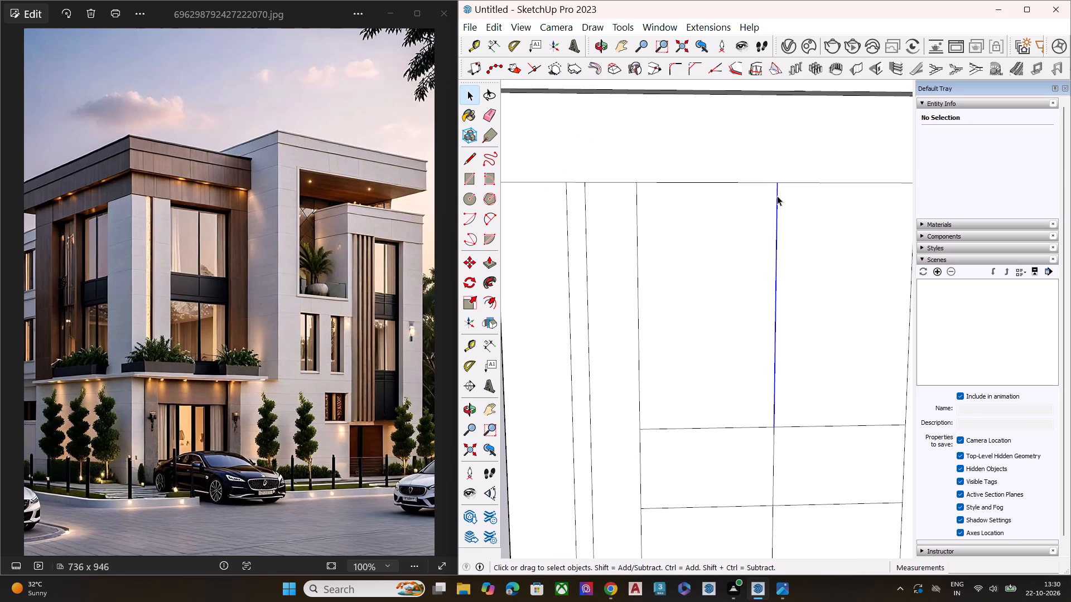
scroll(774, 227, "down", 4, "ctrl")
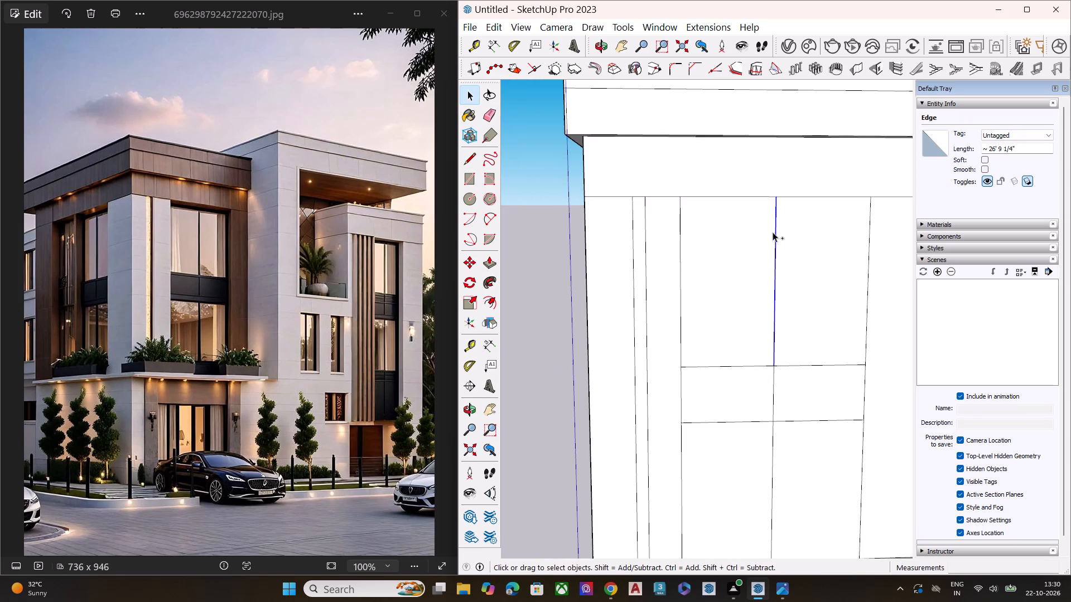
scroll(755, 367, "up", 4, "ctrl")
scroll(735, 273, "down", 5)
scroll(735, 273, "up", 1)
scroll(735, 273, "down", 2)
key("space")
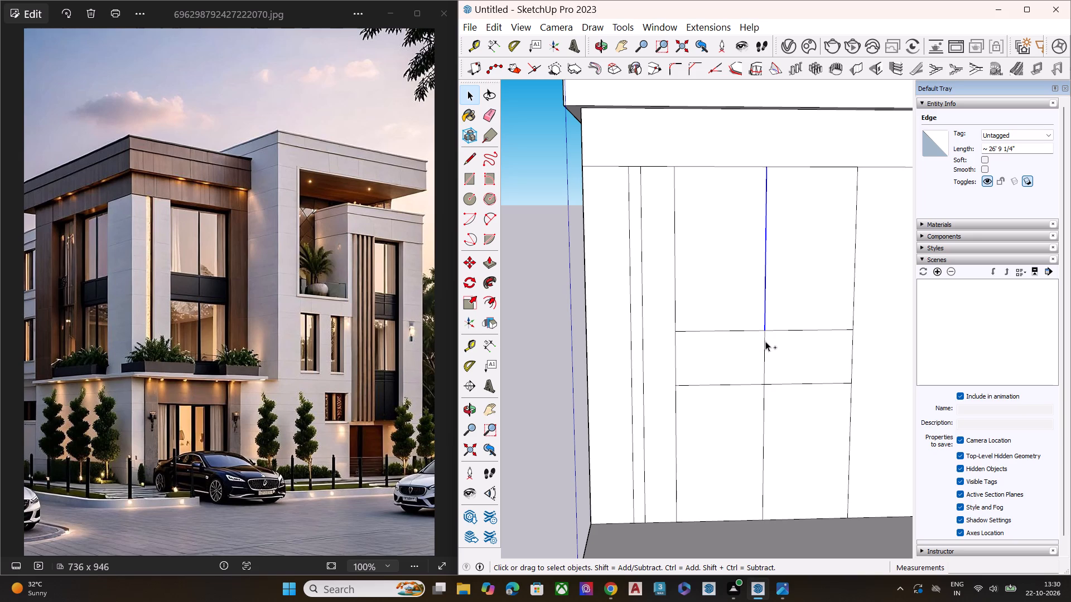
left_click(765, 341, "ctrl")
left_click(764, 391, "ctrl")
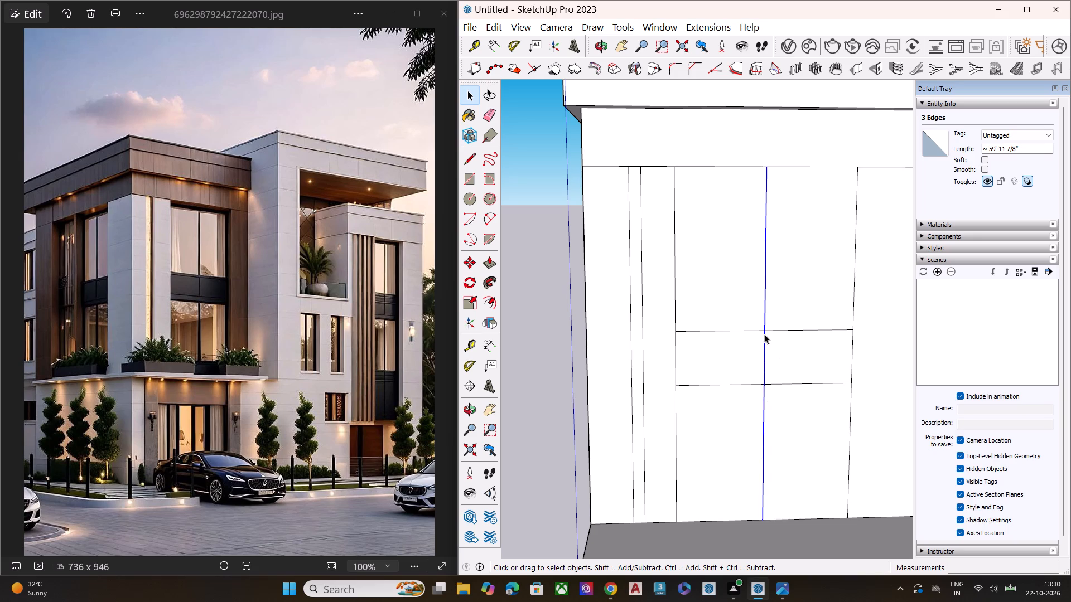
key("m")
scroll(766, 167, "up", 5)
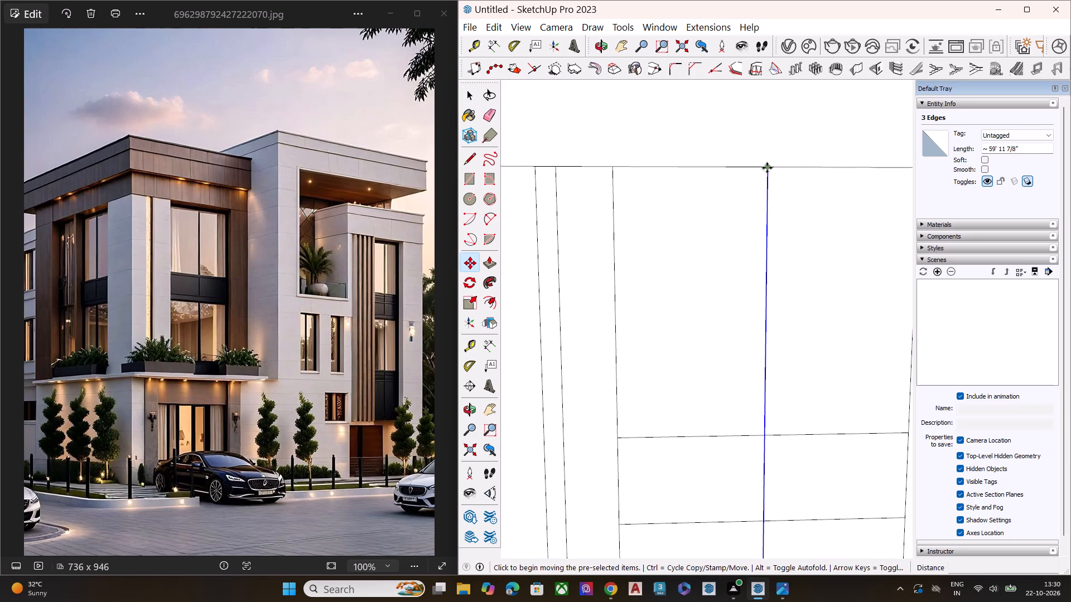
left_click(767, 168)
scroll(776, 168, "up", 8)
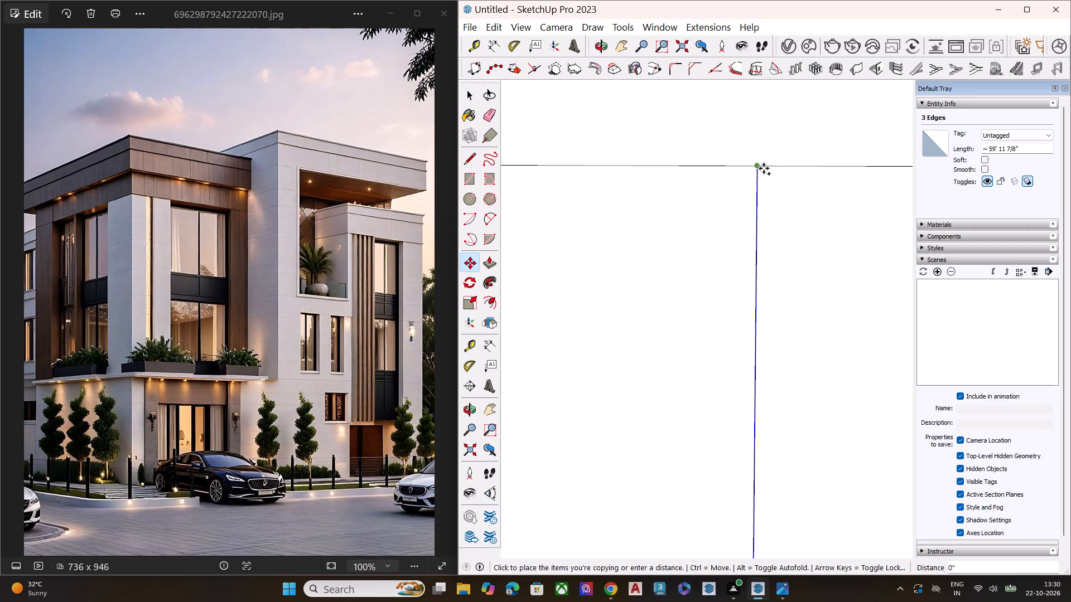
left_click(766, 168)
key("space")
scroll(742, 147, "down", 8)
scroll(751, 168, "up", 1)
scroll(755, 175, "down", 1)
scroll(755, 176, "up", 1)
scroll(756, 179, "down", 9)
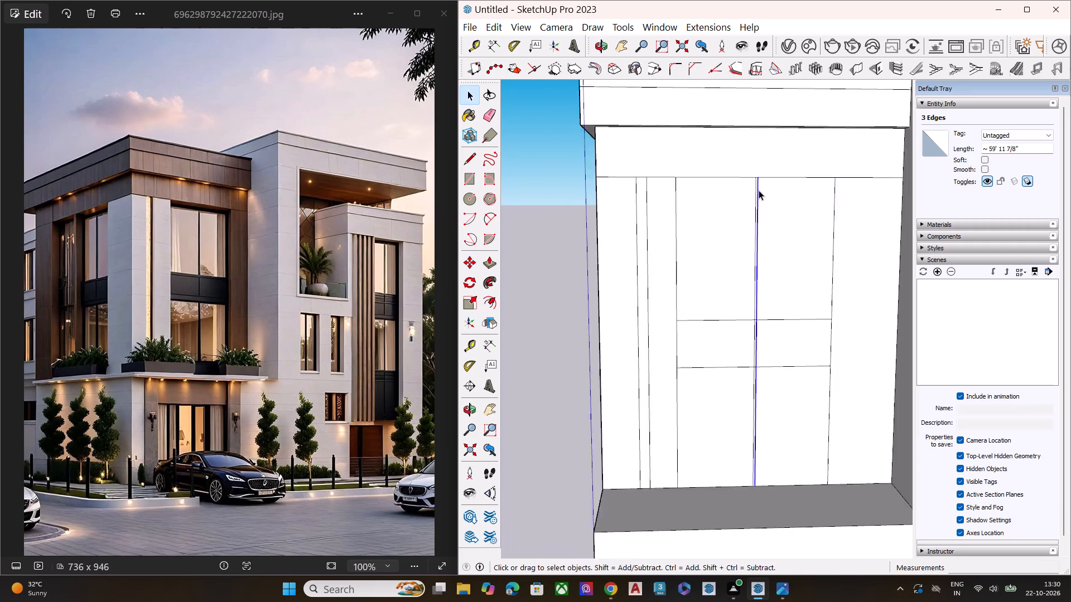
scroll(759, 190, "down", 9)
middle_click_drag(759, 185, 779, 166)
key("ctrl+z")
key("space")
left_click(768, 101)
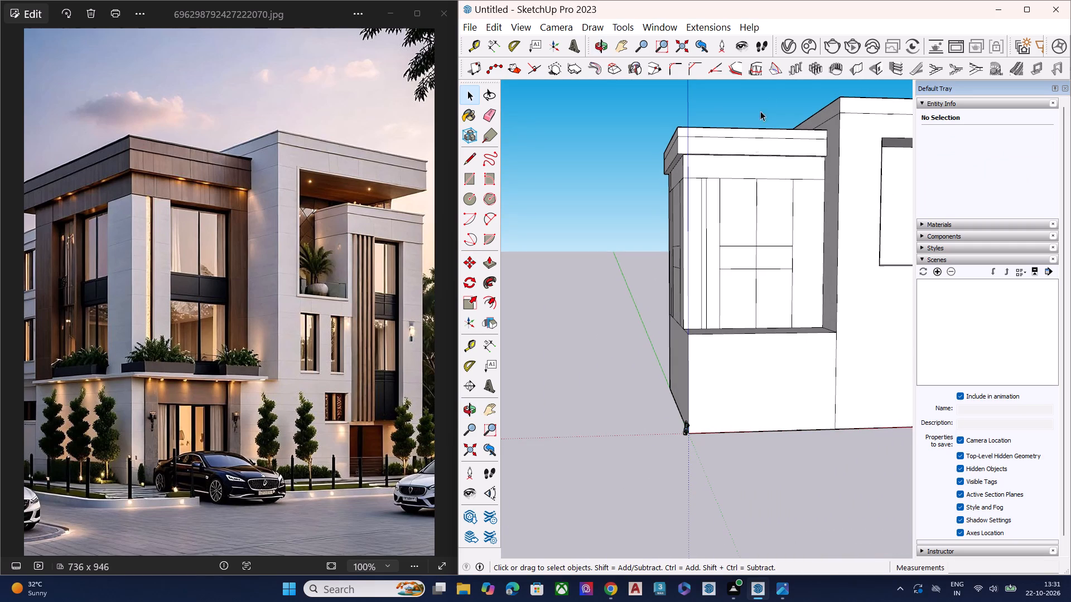
Undo the centre line drawn through the front wall's window panel.
scroll(761, 196, "up", 5)
scroll(751, 271, "up", 6)
scroll(750, 276, "down", 1)
scroll(750, 276, "up", 3)
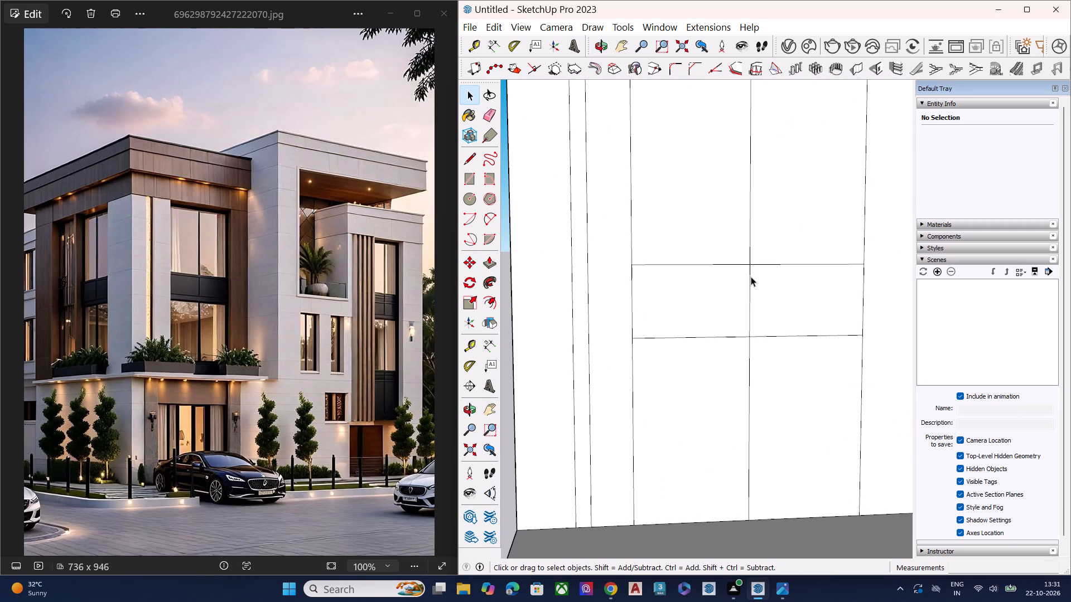
key("ctrl+z")
scroll(751, 276, "down", 5)
key("space")
Push the front wall's upper window panel inward about 15' 2".
middle_click_drag(762, 289, 857, 293)
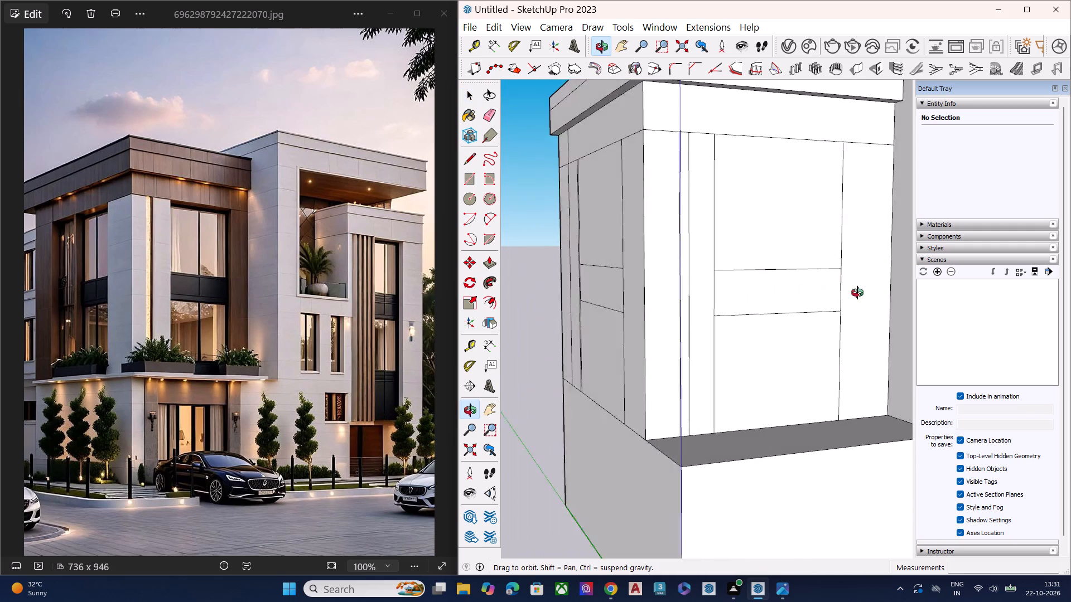
middle_click_drag(857, 293, 898, 290)
scroll(809, 304, "up", 4)
left_click(813, 214)
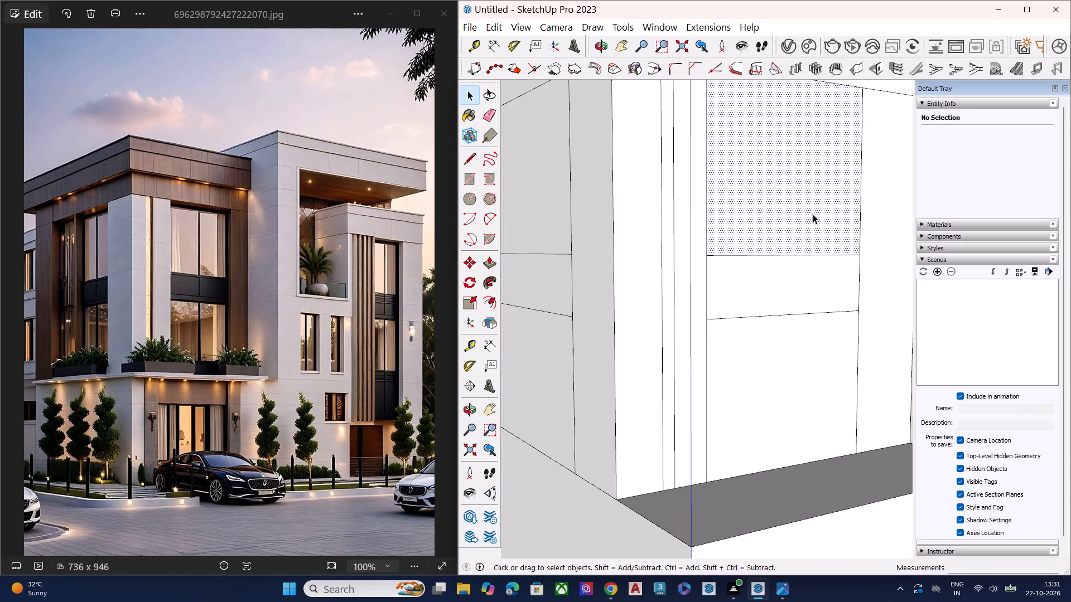
key("p")
left_click(827, 196)
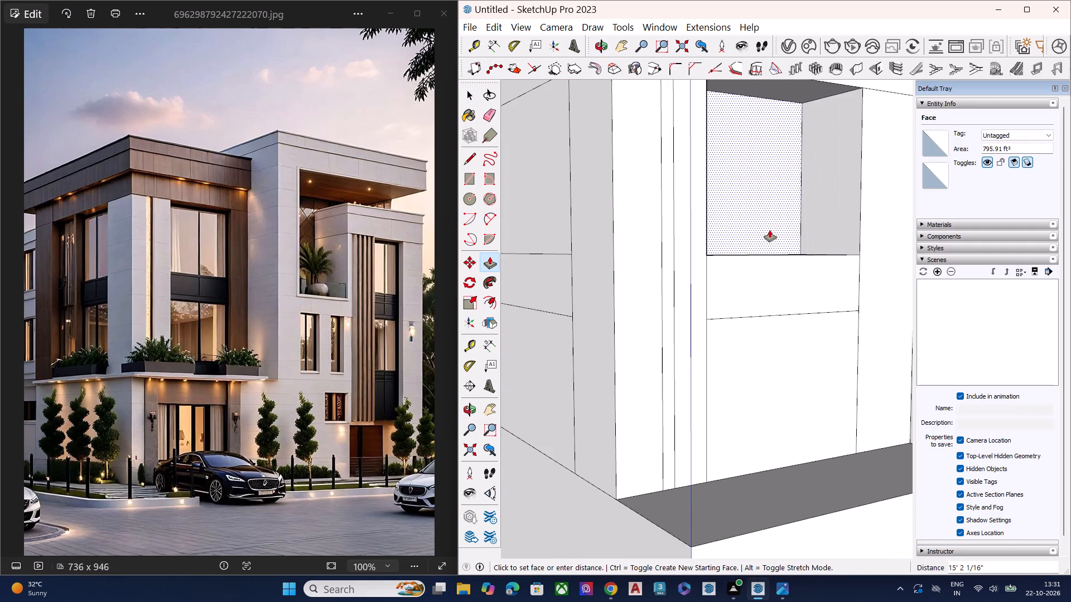
left_click(770, 230)
Push the front wall's lower window panel inward as a deep recess below the middle band.
key("space")
left_click(786, 382)
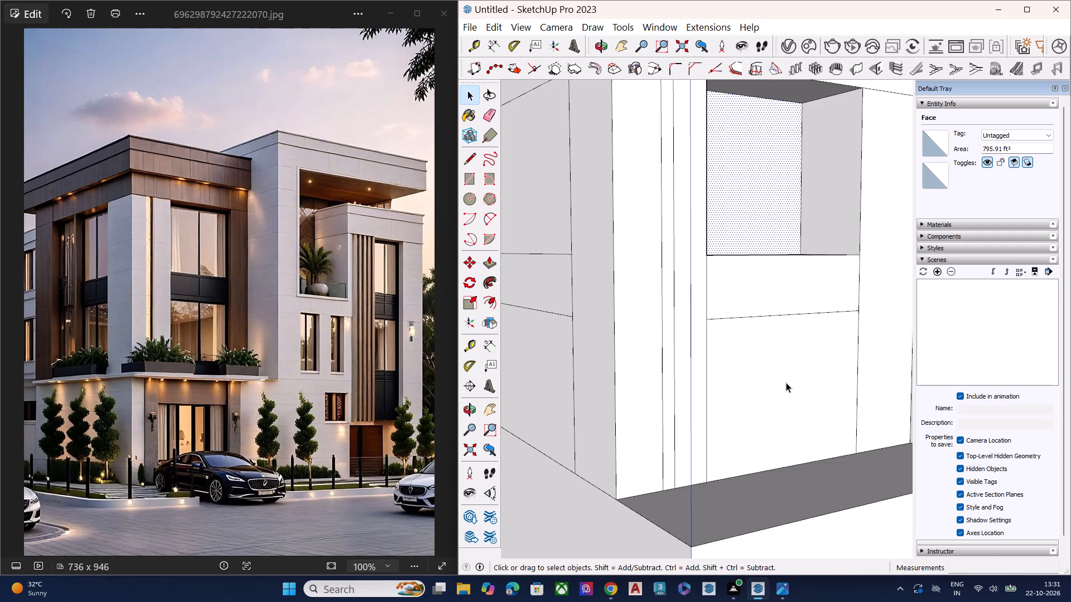
key("p")
left_click_drag(815, 372, 813, 377)
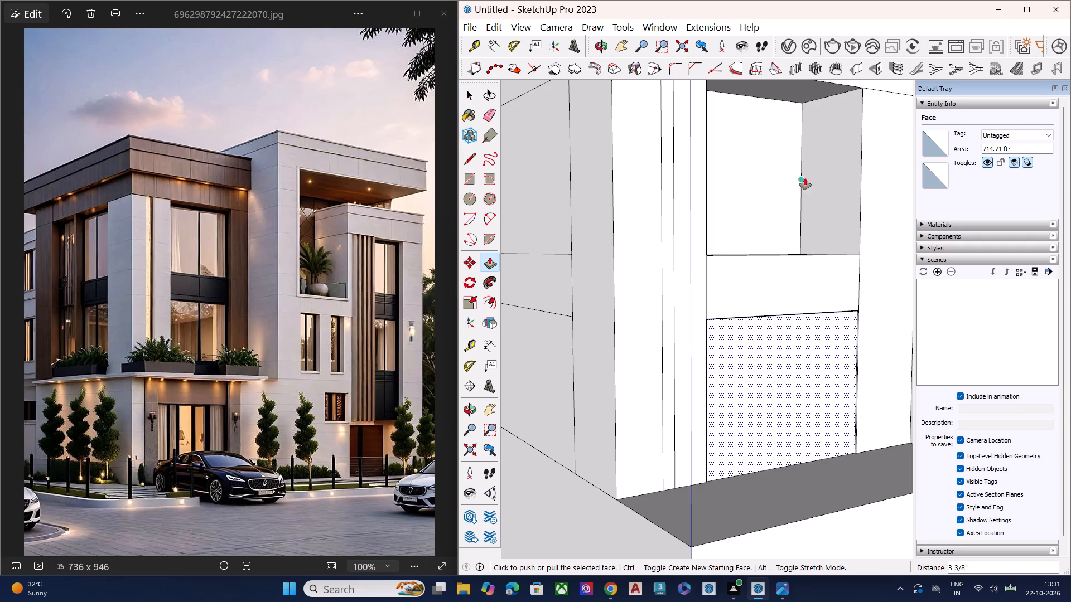
left_click_drag(834, 403, 759, 396)
left_click_drag(764, 295, 780, 256)
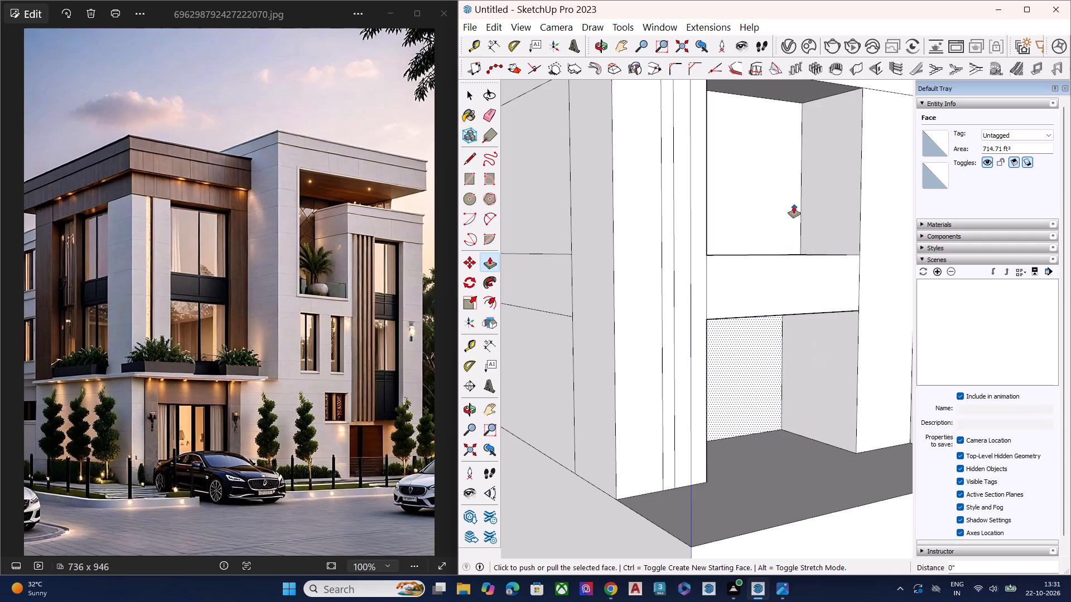
left_click(800, 195)
Push the band between the front wall's two window recesses inward about 1'.
key("space")
middle_click_drag(795, 280, 675, 284)
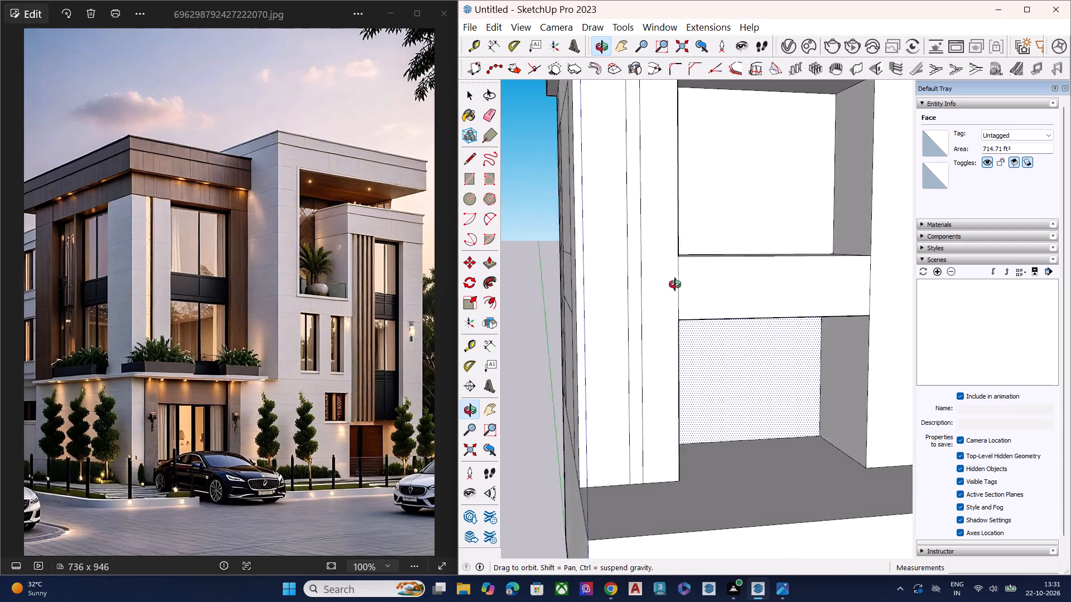
middle_click_drag(675, 284, 655, 286)
scroll(739, 293, "up", 2)
middle_click_drag(735, 295, 775, 328)
left_click(804, 317)
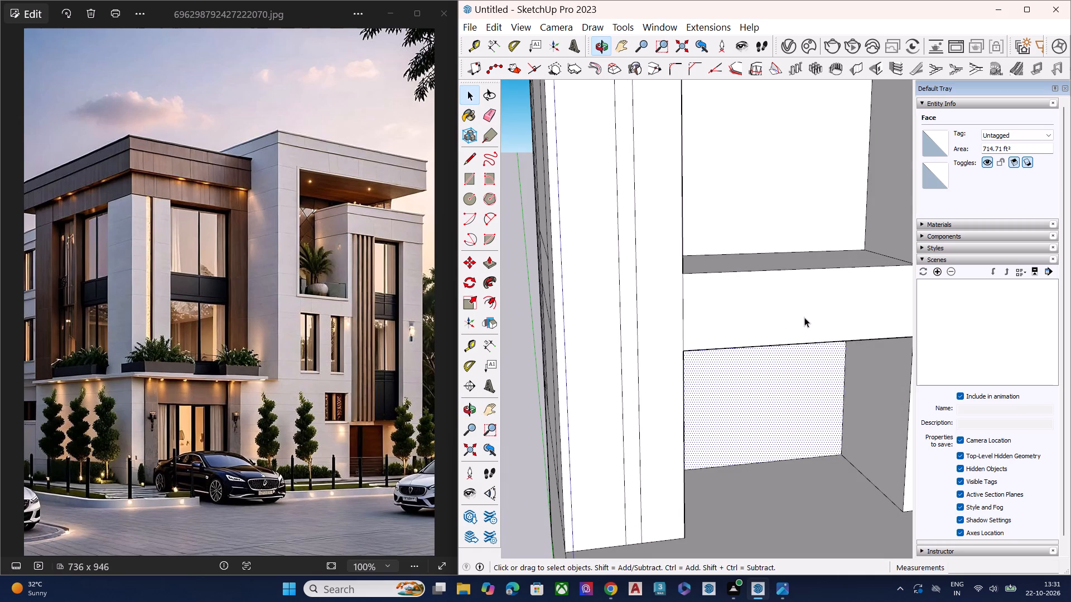
key("p")
left_click(804, 317)
left_click(804, 309)
key("space")
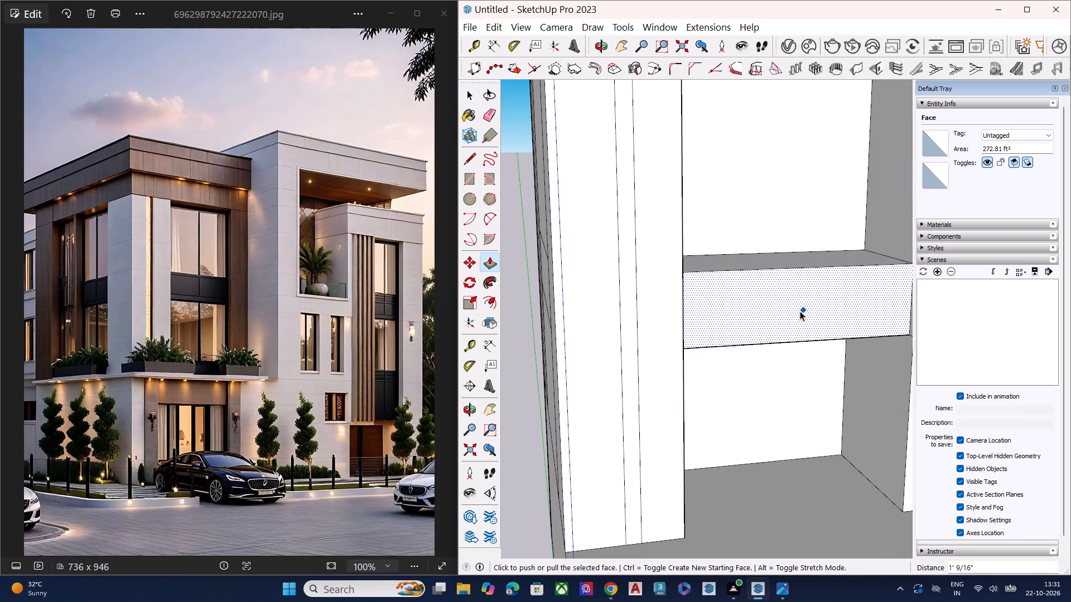
Erase the two short leftover edges on the window jamb at the recessed band's end away from the corner pier.
scroll(735, 303, "down", 3)
middle_click_drag(777, 298, 893, 246)
scroll(875, 273, "up", 7)
scroll(856, 292, "down", 1)
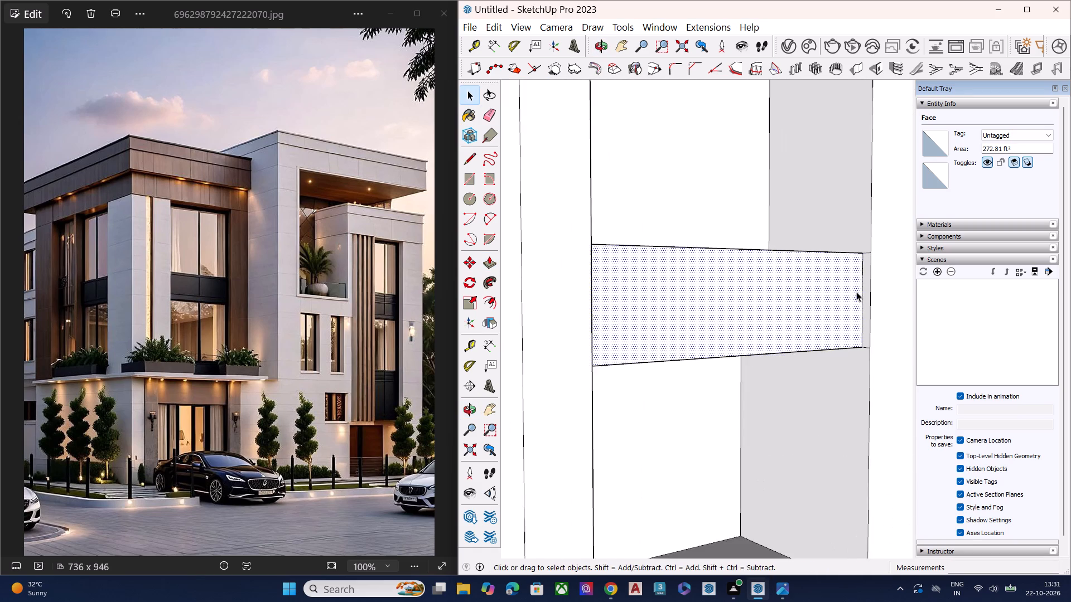
key("e")
scroll(856, 292, "down", 1)
scroll(864, 273, "up", 8)
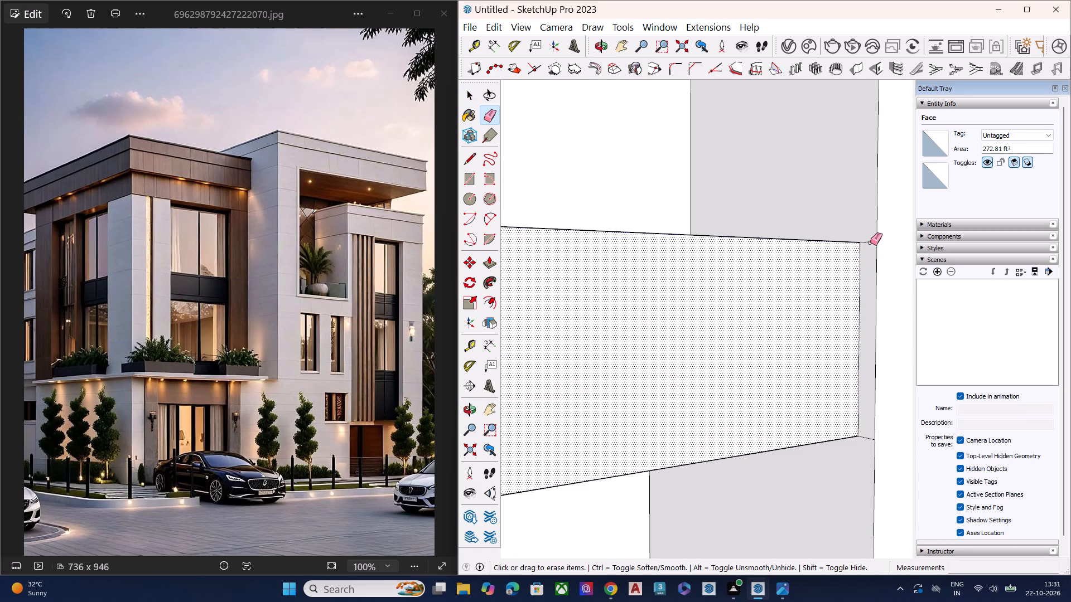
left_click(871, 241)
scroll(820, 226, "down", 5)
scroll(827, 323, "up", 5)
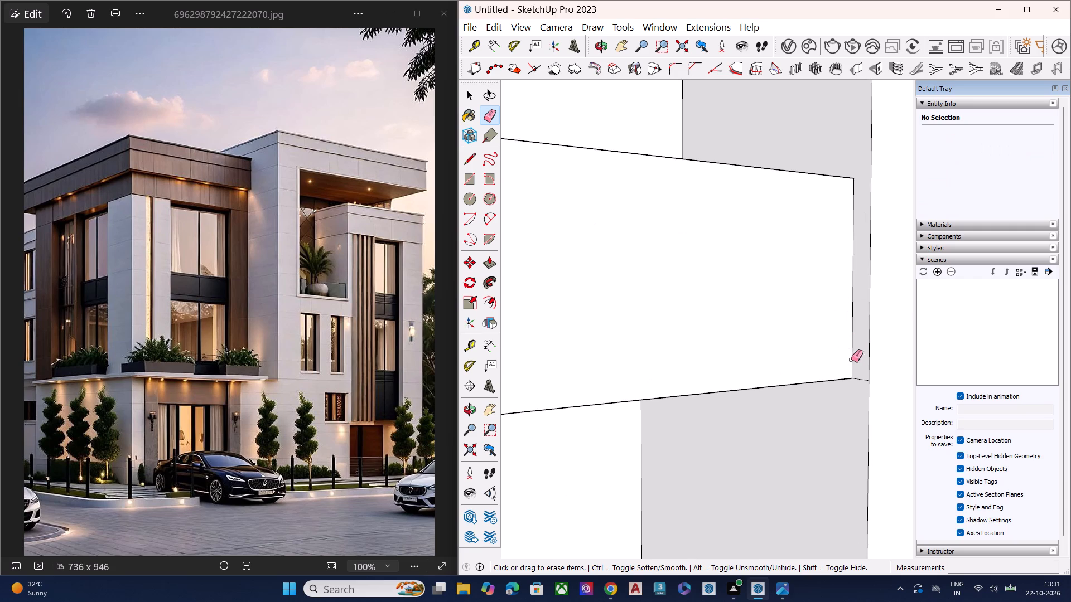
left_click(862, 380)
scroll(836, 300, "down", 2)
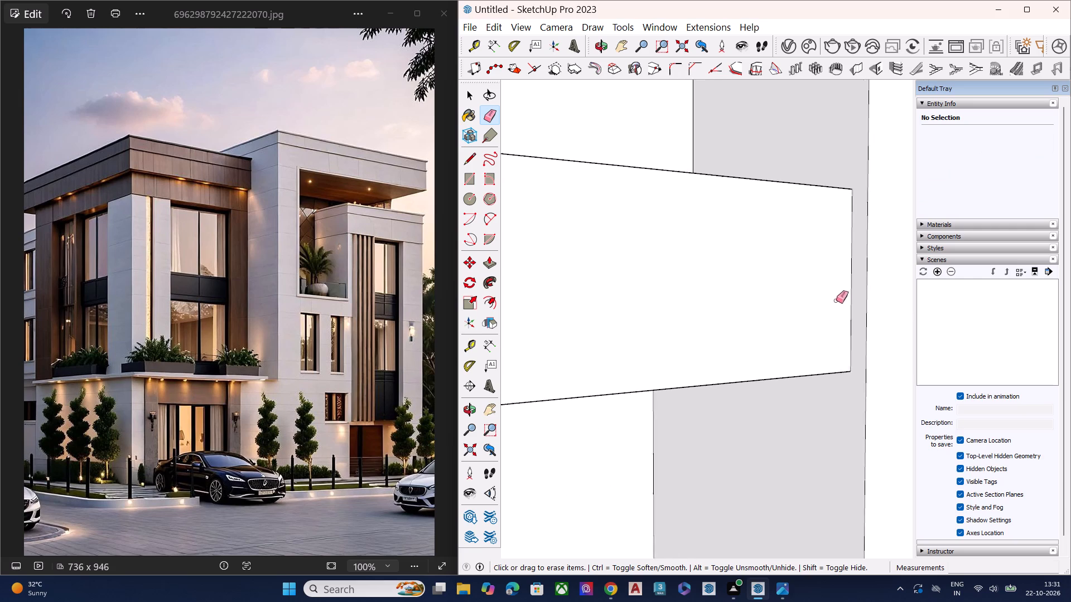
Erase the two short leftover edges on the window jamb at the recessed band's corner pier end.
scroll(836, 300, "down", 13)
middle_click_drag(838, 297, 484, 309)
scroll(542, 285, "up", 9)
scroll(647, 245, "up", 3)
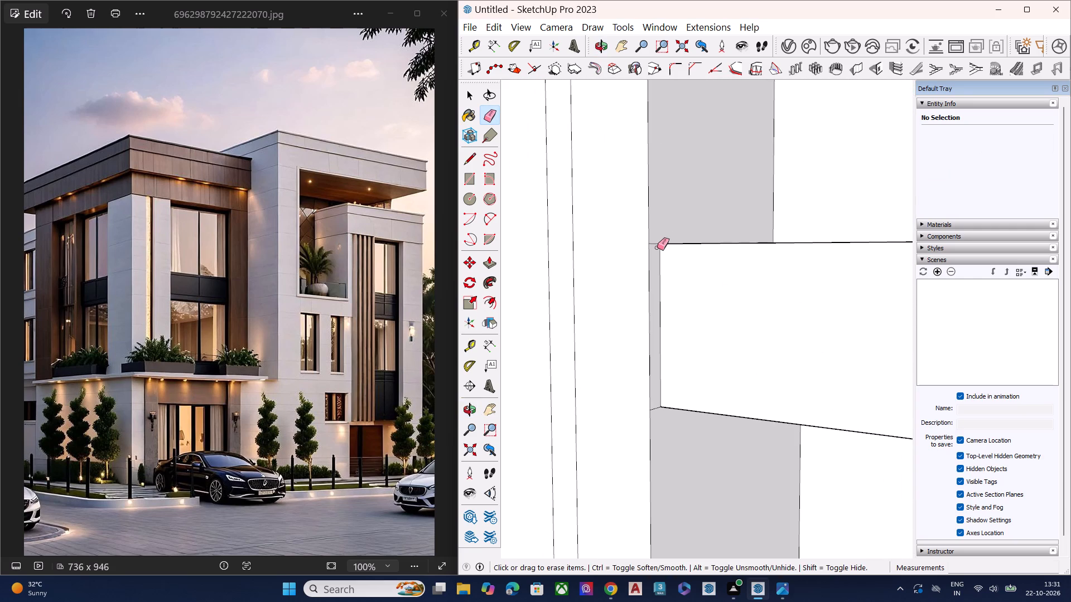
left_click(659, 244)
key("ctrl+z")
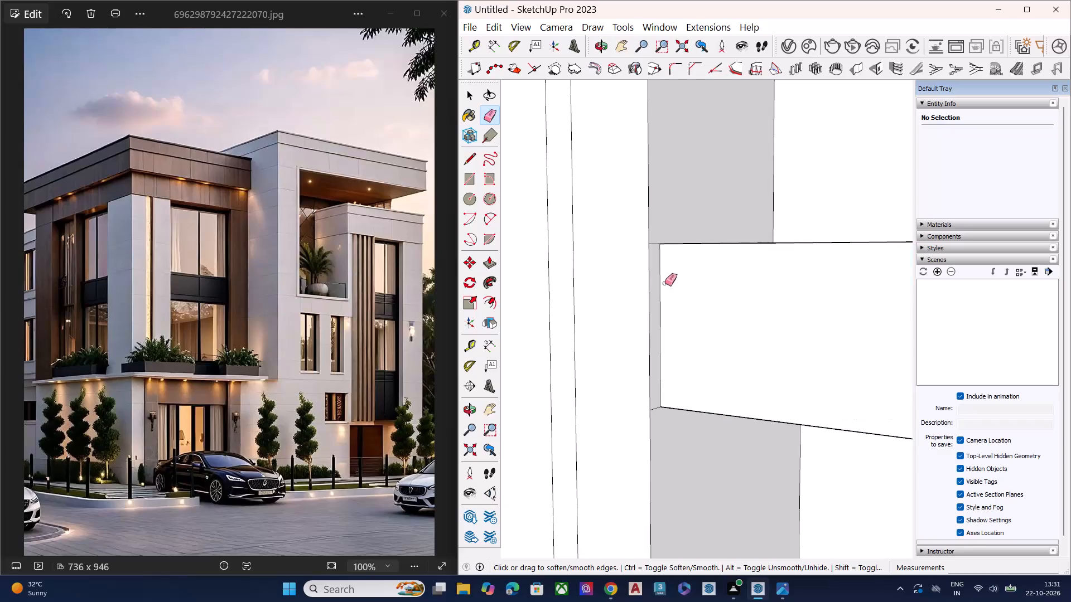
left_click(657, 242)
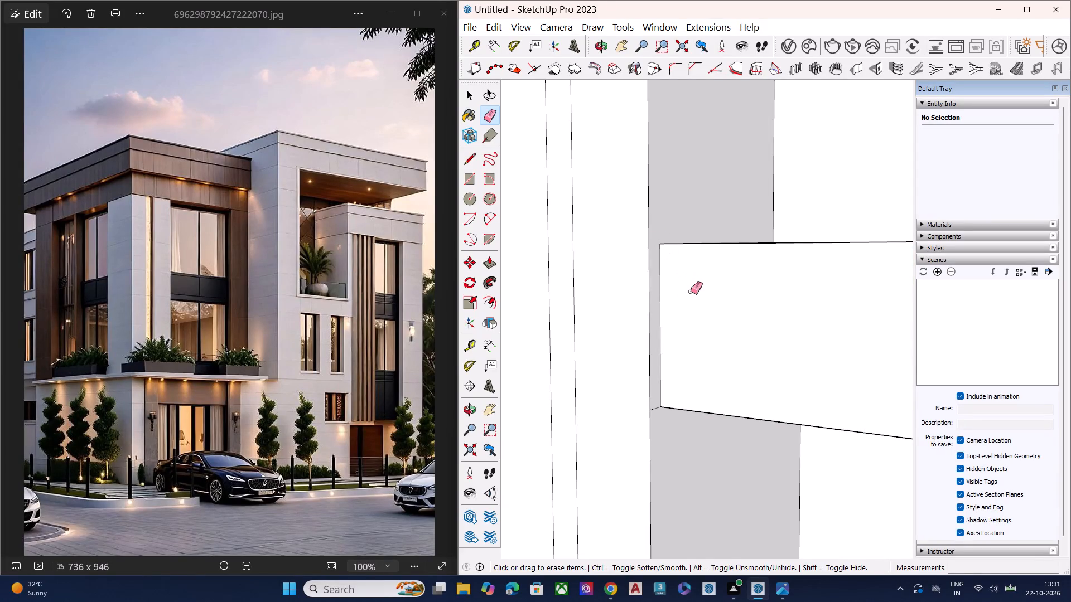
key("k")
middle_click_drag(701, 294, 813, 420)
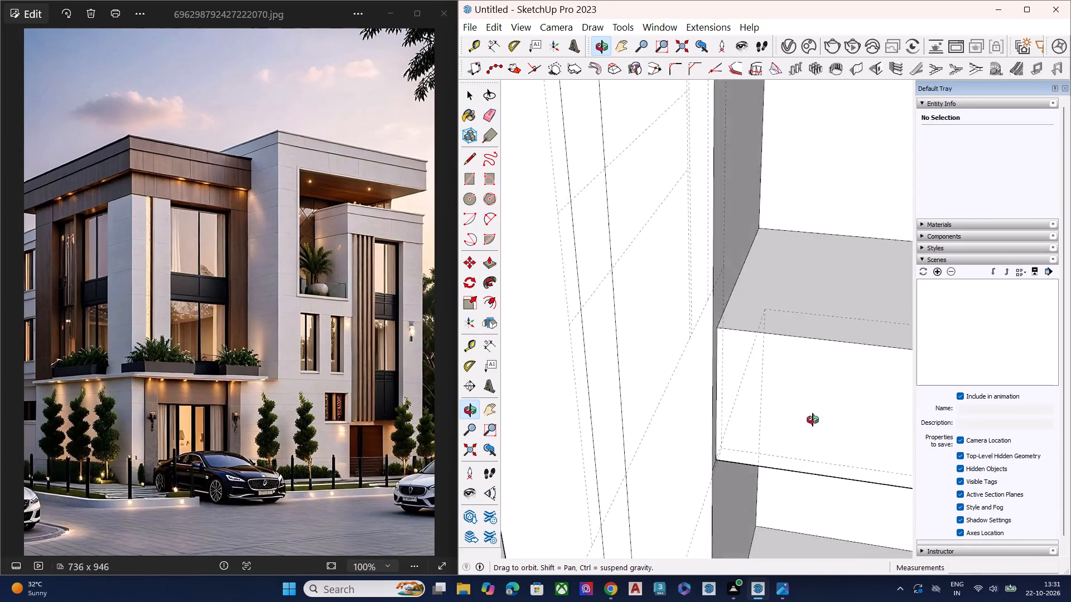
middle_click_drag(813, 420, 601, 280)
scroll(612, 355, "up", 6)
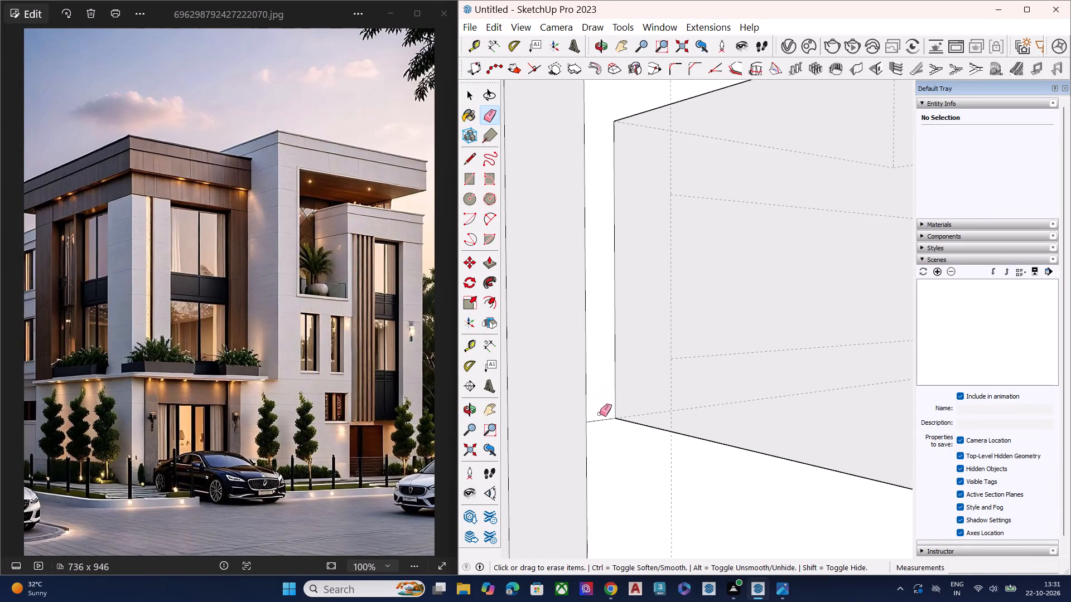
left_click(602, 420)
key("space")
scroll(624, 368, "down", 1)
scroll(624, 368, "up", 1)
scroll(624, 368, "down", 4)
middle_click_drag(657, 354, 792, 348)
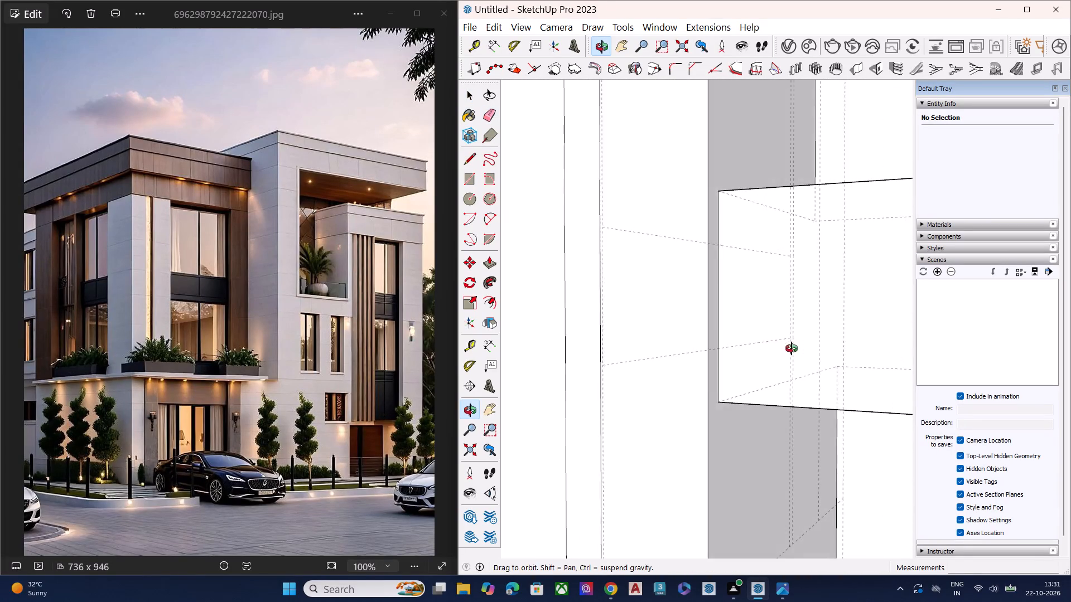
middle_click_drag(792, 348, 793, 348)
key("k")
scroll(663, 315, "down", 6)
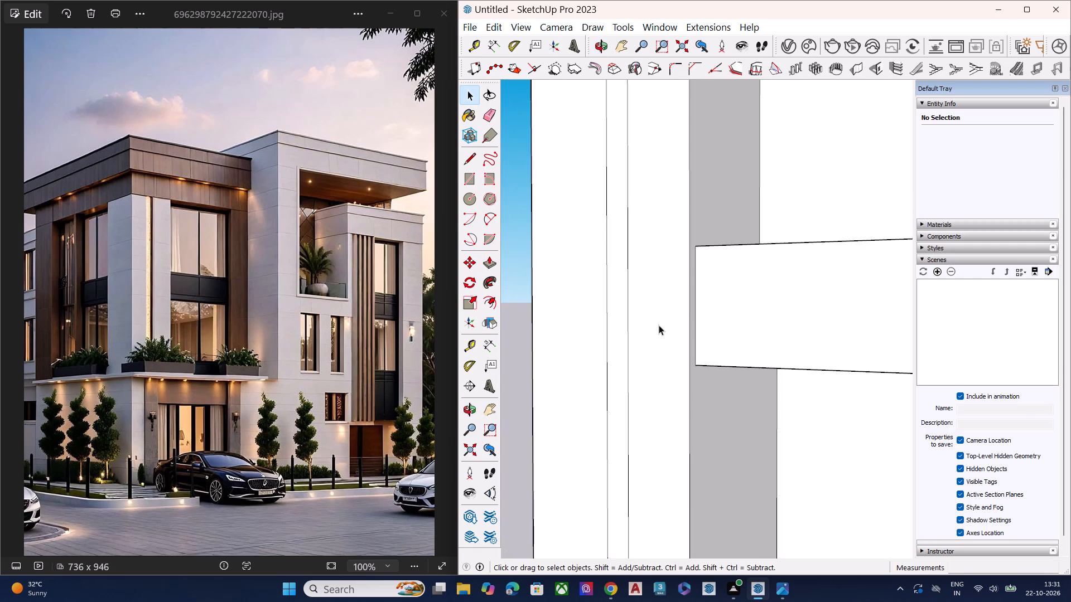
Push the narrow vertical strip on the front wall's corner pier inward about 1' 2" as a full-height groove.
middle_click_drag(659, 325, 739, 309)
scroll(570, 304, "down", 7)
middle_click_drag(635, 326, 781, 428)
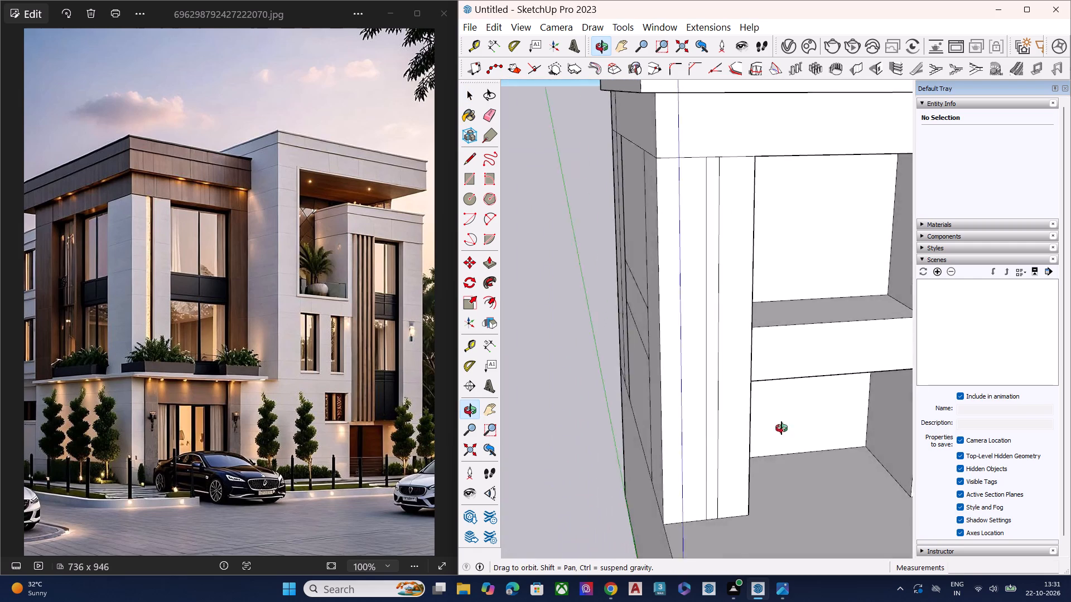
middle_click_drag(781, 428, 875, 435)
scroll(797, 202, "up", 1)
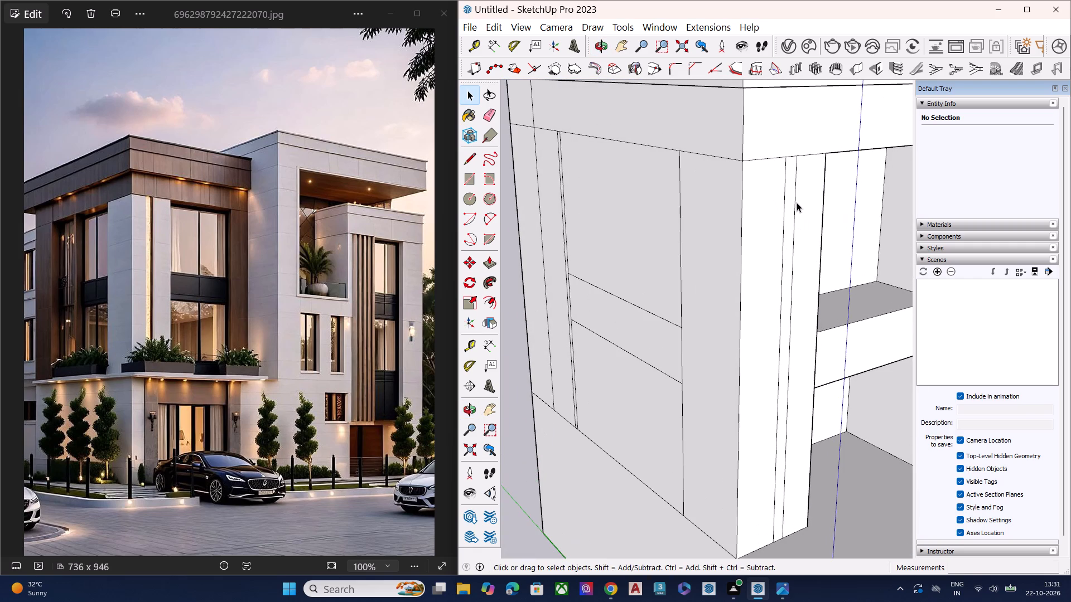
left_click(790, 206)
scroll(790, 206, "up", 5)
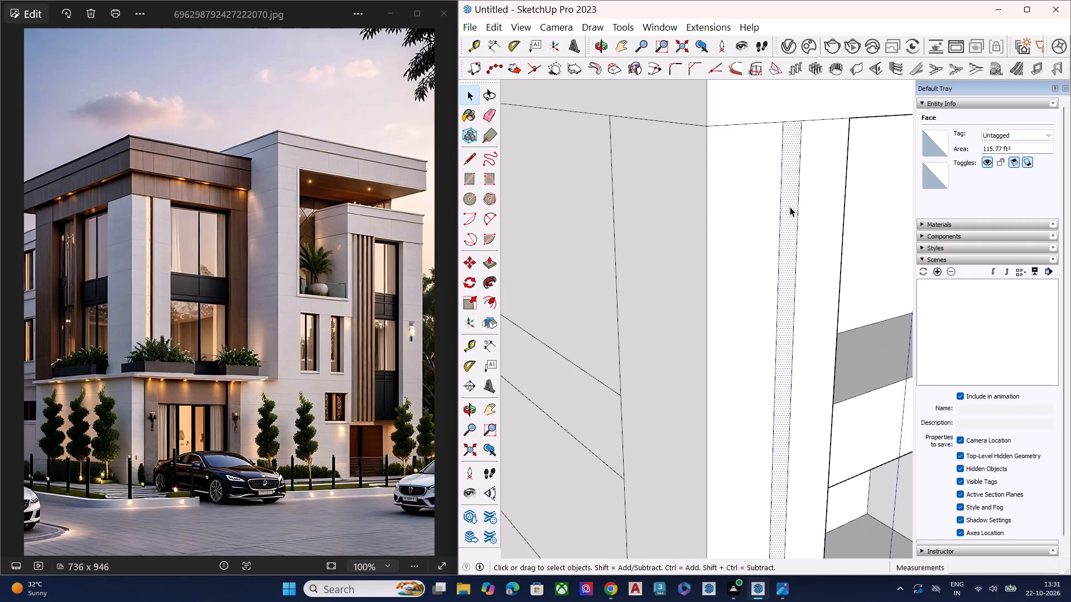
key("p")
left_click(790, 207)
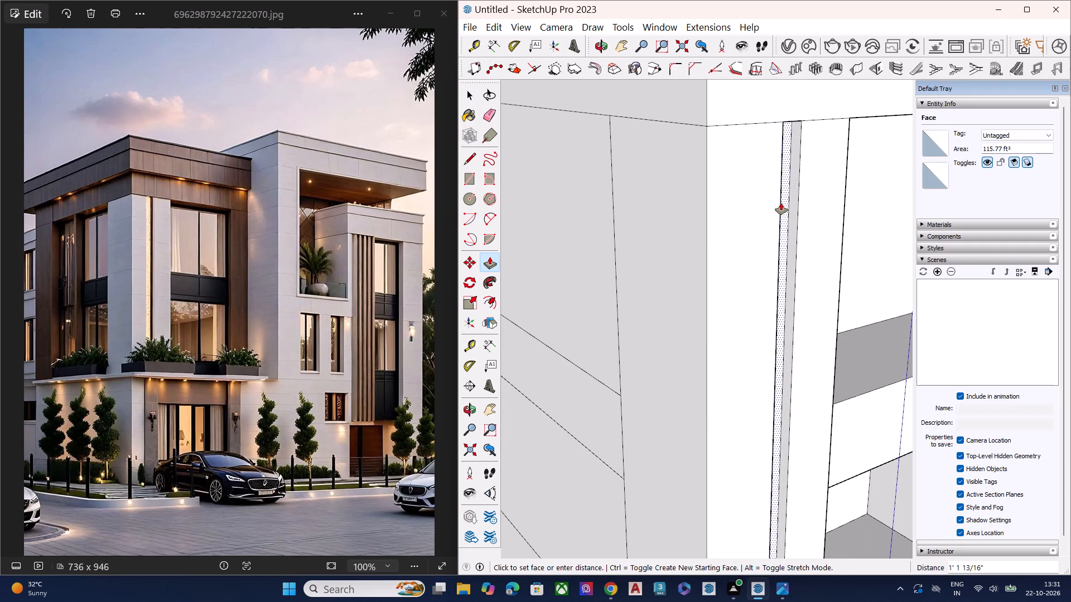
left_click(781, 203)
key("space")
scroll(759, 204, "down", 8)
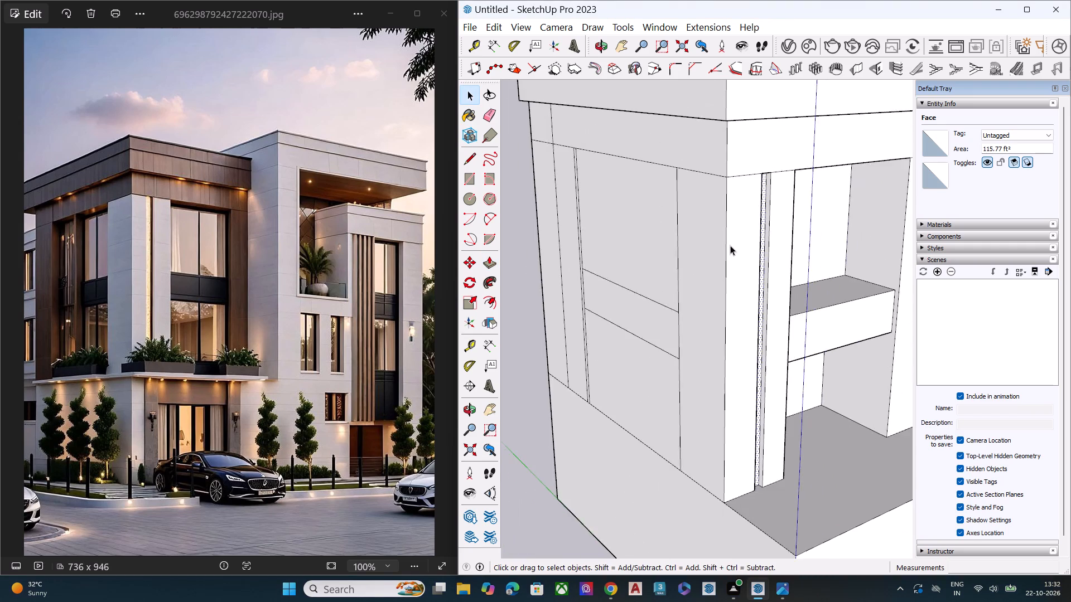
Push the side wall's tall vertical strip, at the end of the window panels away from the corner pier, inward about 3' 5".
middle_click_drag(731, 247, 738, 200)
middle_click_drag(710, 236, 755, 184)
scroll(602, 212, "up", 4)
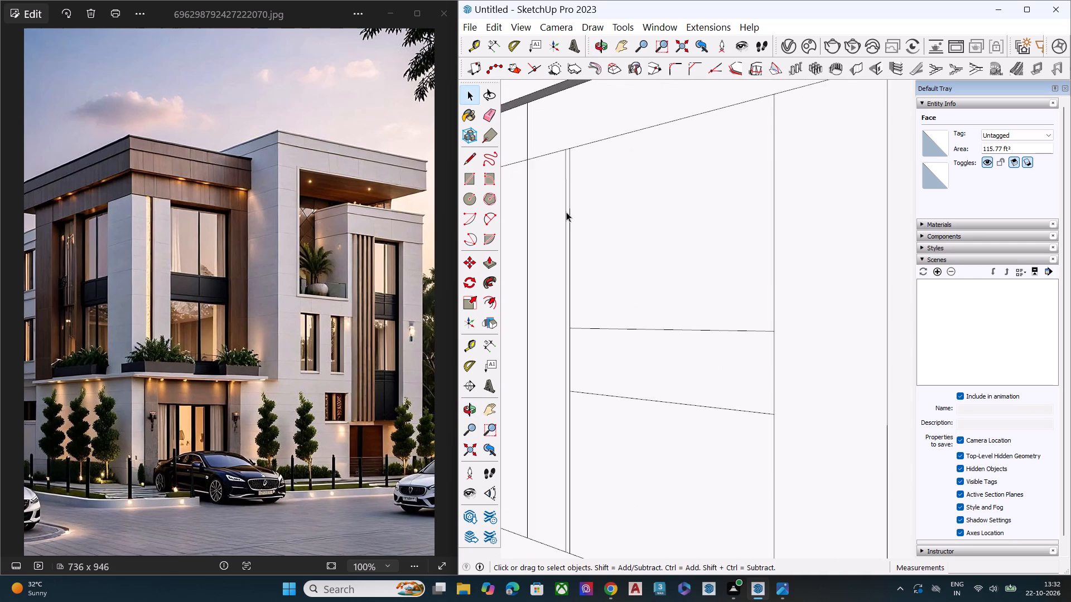
scroll(657, 218, "down", 1)
scroll(658, 223, "up", 1)
scroll(658, 225, "down", 5)
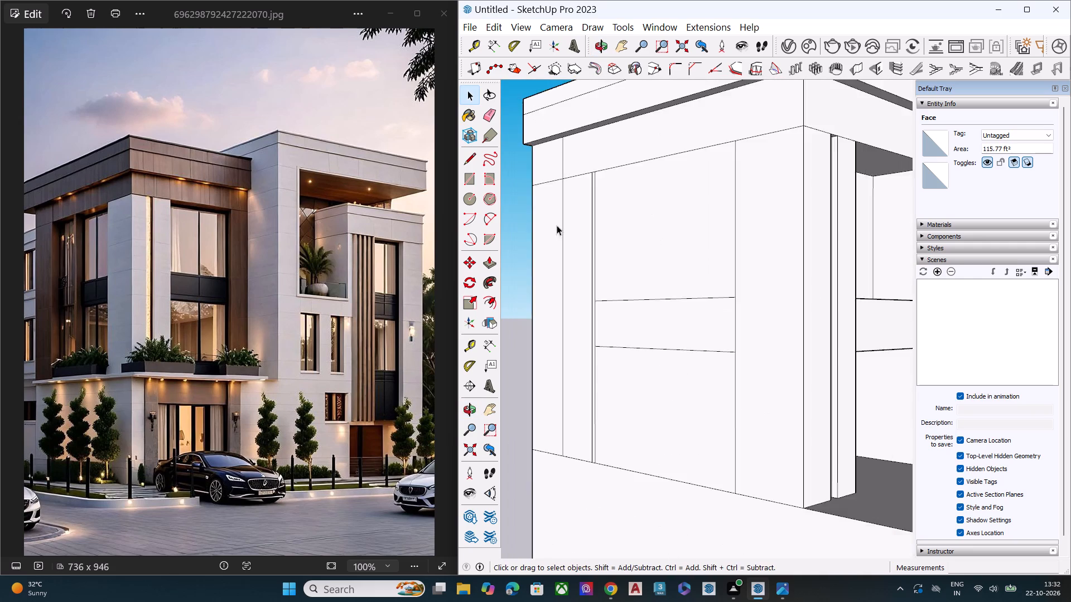
scroll(549, 220, "up", 5)
left_click(596, 201)
key("p")
left_click(596, 201)
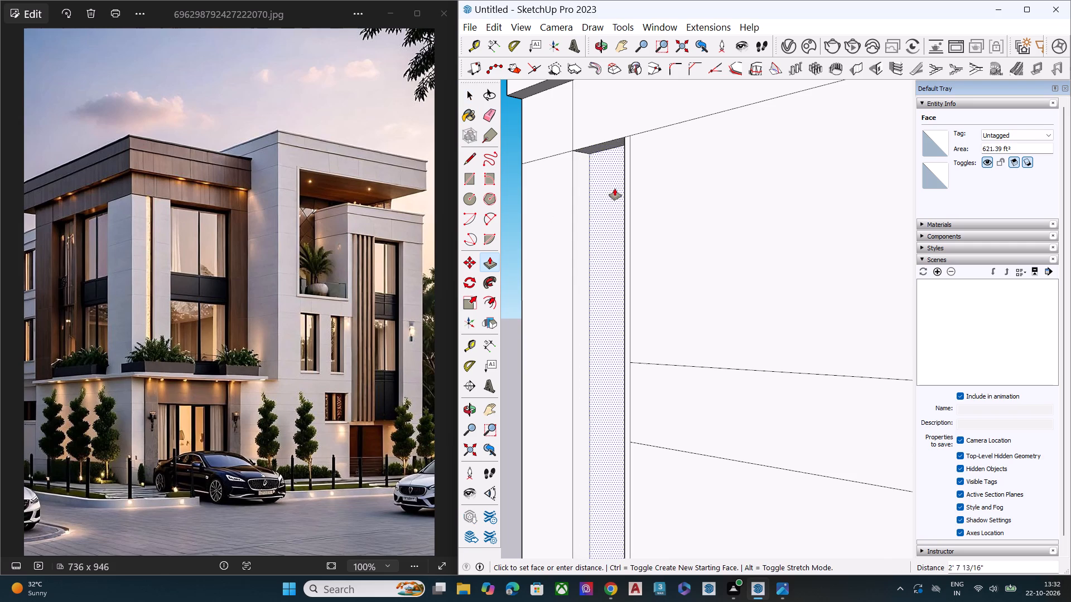
middle_click_drag(615, 188, 1070, 177)
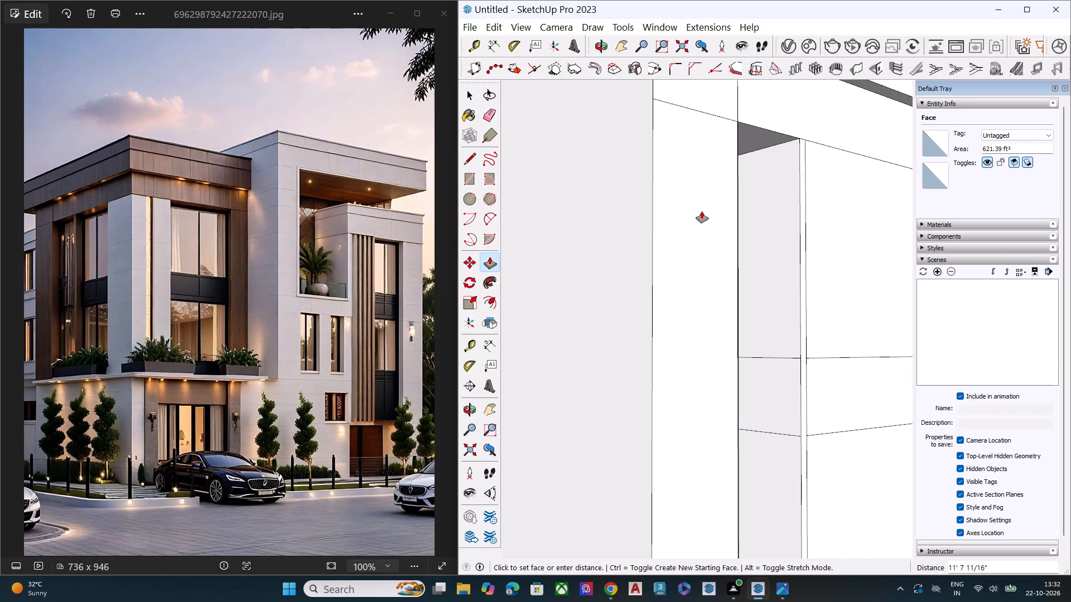
left_click(747, 206)
key("space")
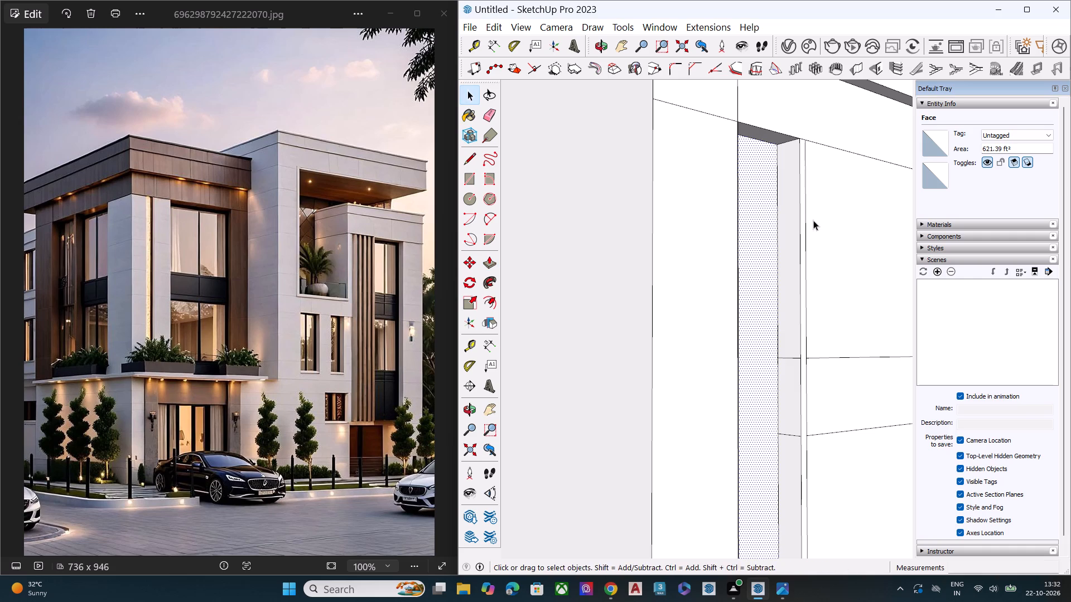
Erase the two short leftover band edges on the jamb of the side wall's tall strip recess.
middle_click_drag(814, 220, 796, 208)
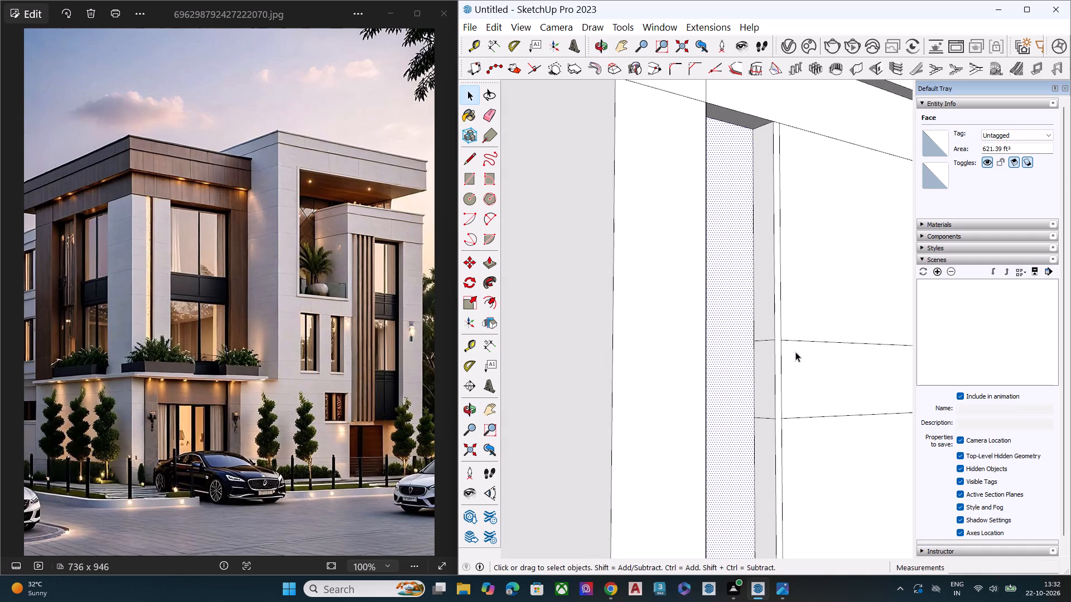
scroll(795, 357, "up", 6)
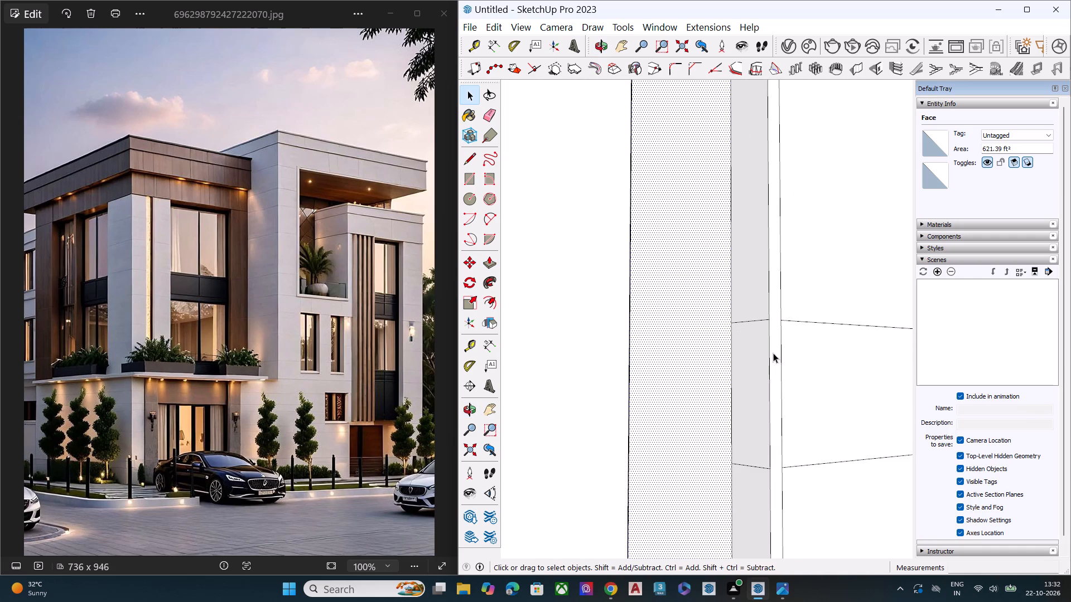
key("e")
left_click(752, 320)
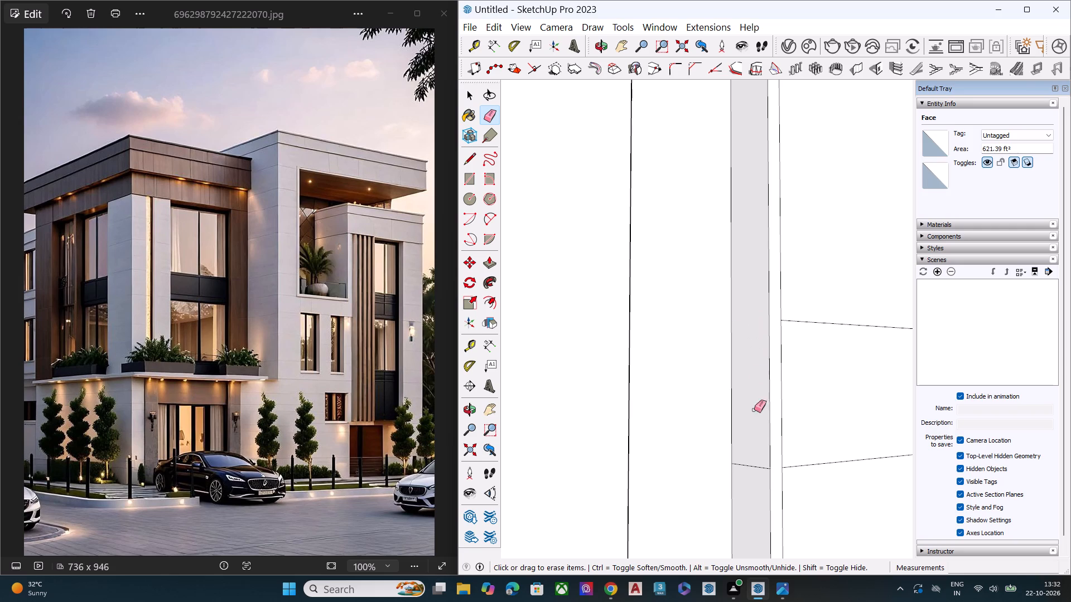
left_click(750, 466)
key("space")
Offset the jamb face of the side wall's tall strip recess about 3 1/4" with Push/Pull.
scroll(747, 355, "down", 3)
scroll(749, 355, "up", 1)
scroll(752, 349, "down", 1)
scroll(754, 348, "up", 1)
middle_click_drag(782, 331, 766, 343)
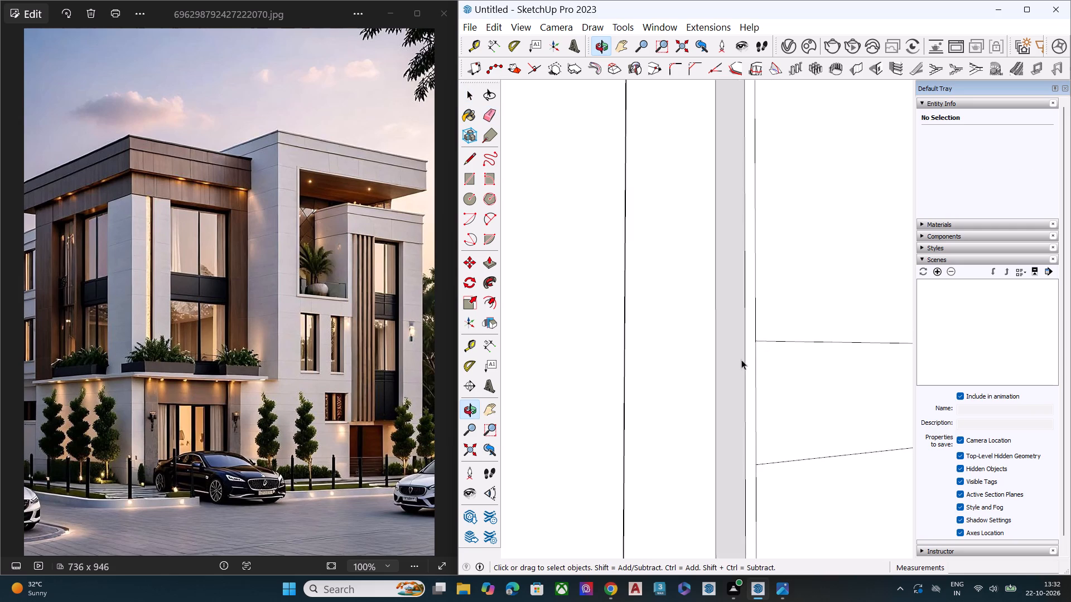
left_click(729, 365)
scroll(785, 349, "down", 4)
scroll(780, 353, "up", 1)
scroll(780, 353, "down", 3)
middle_click_drag(785, 349, 674, 368)
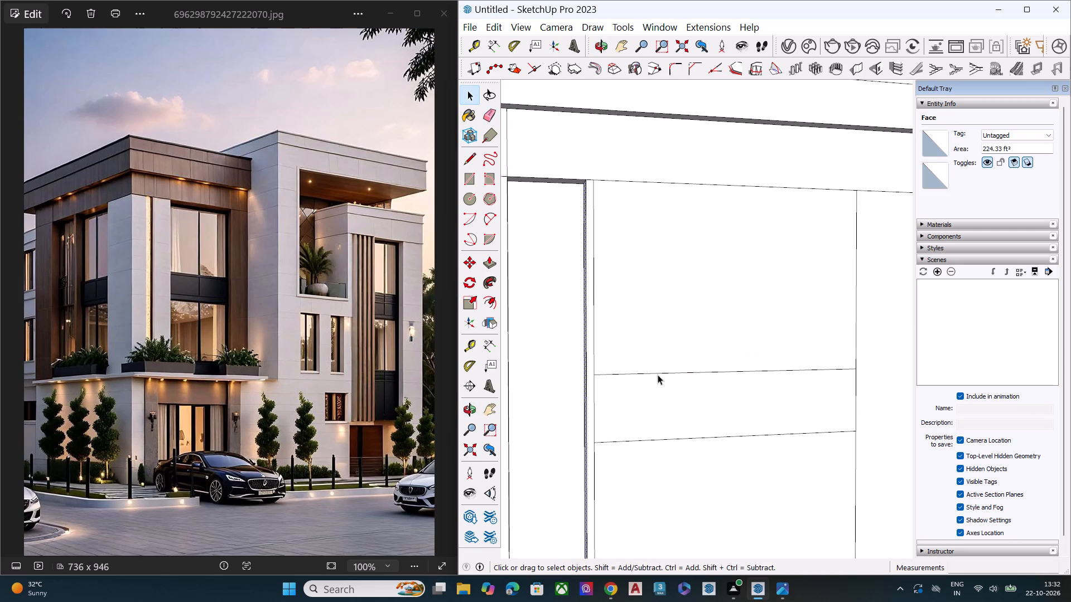
key("p")
scroll(626, 341, "up", 2)
middle_click_drag(628, 339, 702, 333)
left_click(668, 327)
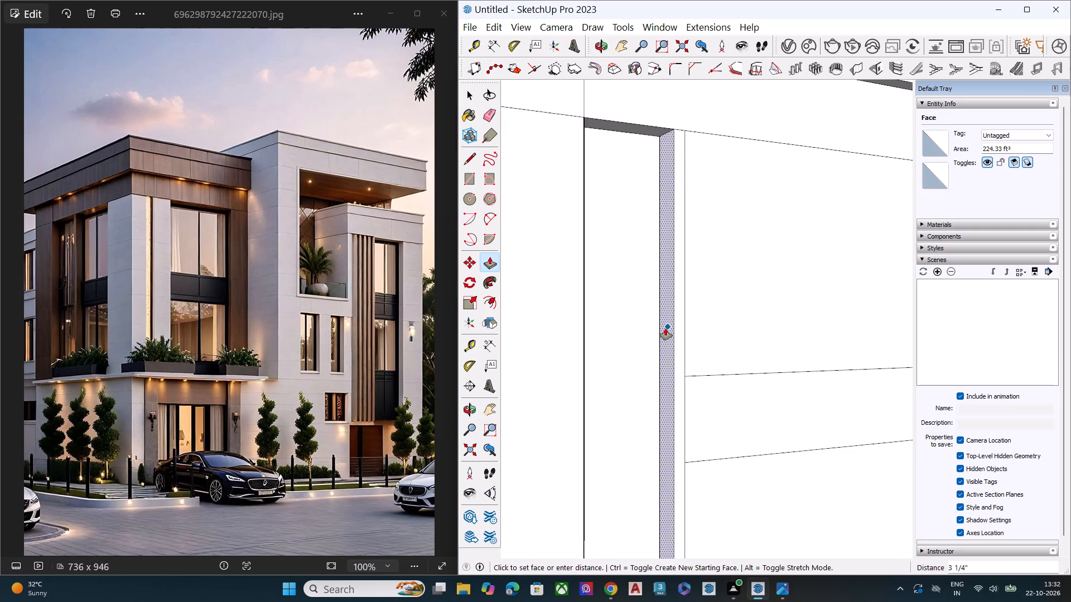
left_click(665, 328)
key("space")
Push the side wall's upper window panel inward about 13' 8" as a deep recess above the middle band.
scroll(592, 327, "down", 4)
middle_click_drag(687, 336, 490, 343)
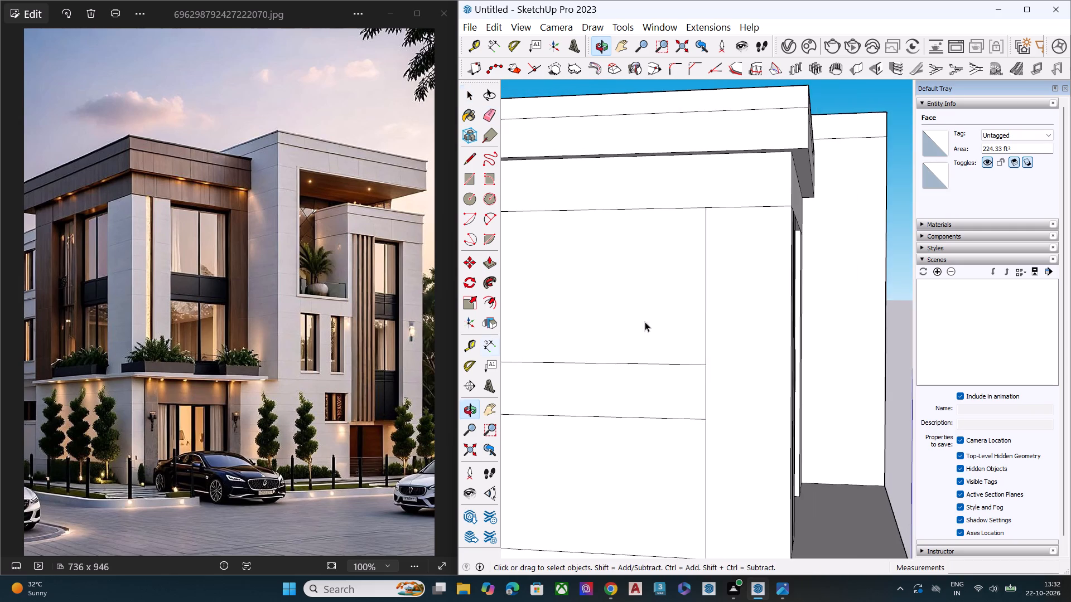
scroll(762, 311, "down", 7)
key("space")
left_click(667, 137)
middle_click_drag(663, 253, 639, 297)
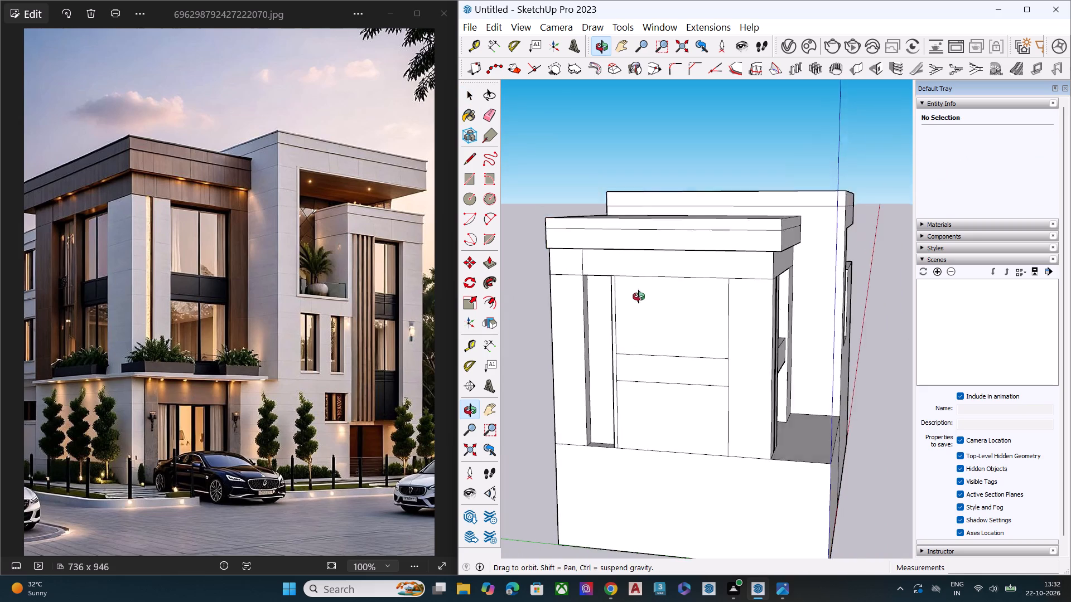
middle_click_drag(639, 297, 635, 301)
scroll(611, 293, "up", 3)
middle_click_drag(696, 328, 597, 318)
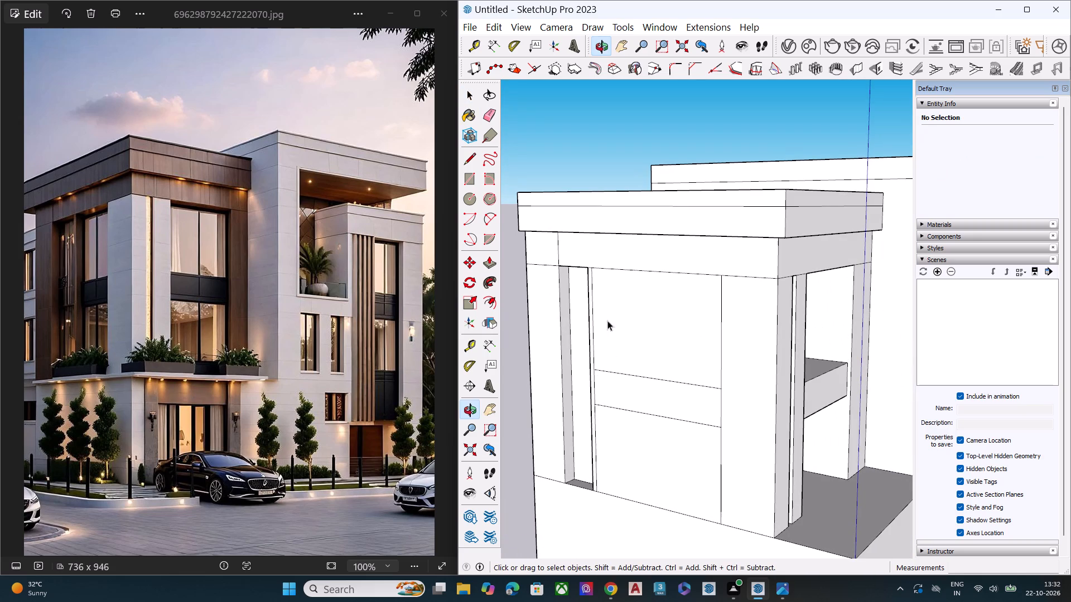
left_click(644, 323)
key("p")
left_click(644, 322)
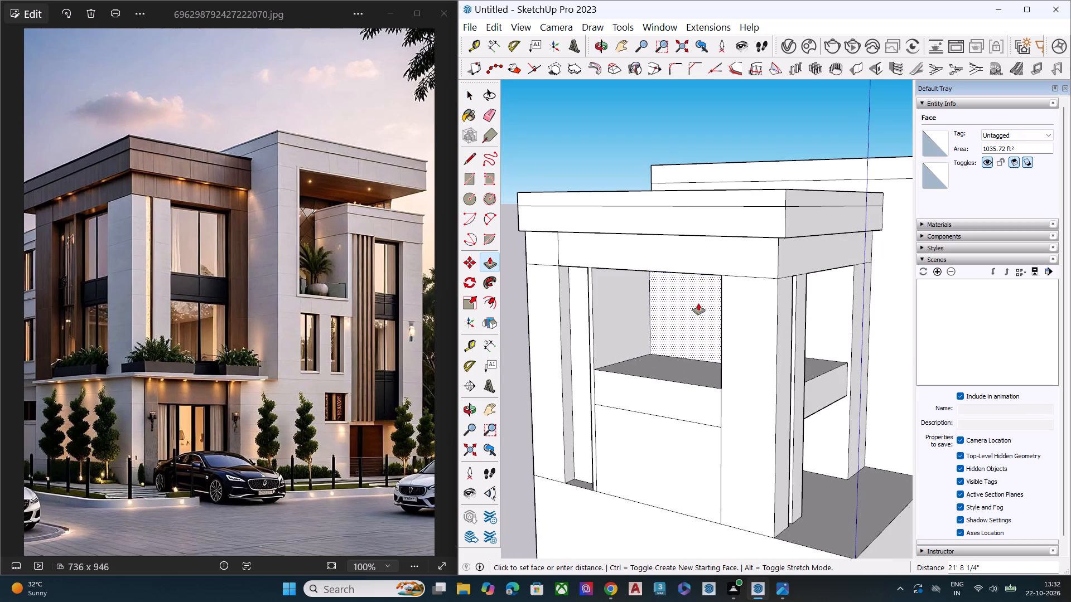
scroll(810, 313, "up", 1)
middle_click_drag(810, 313, 971, 307)
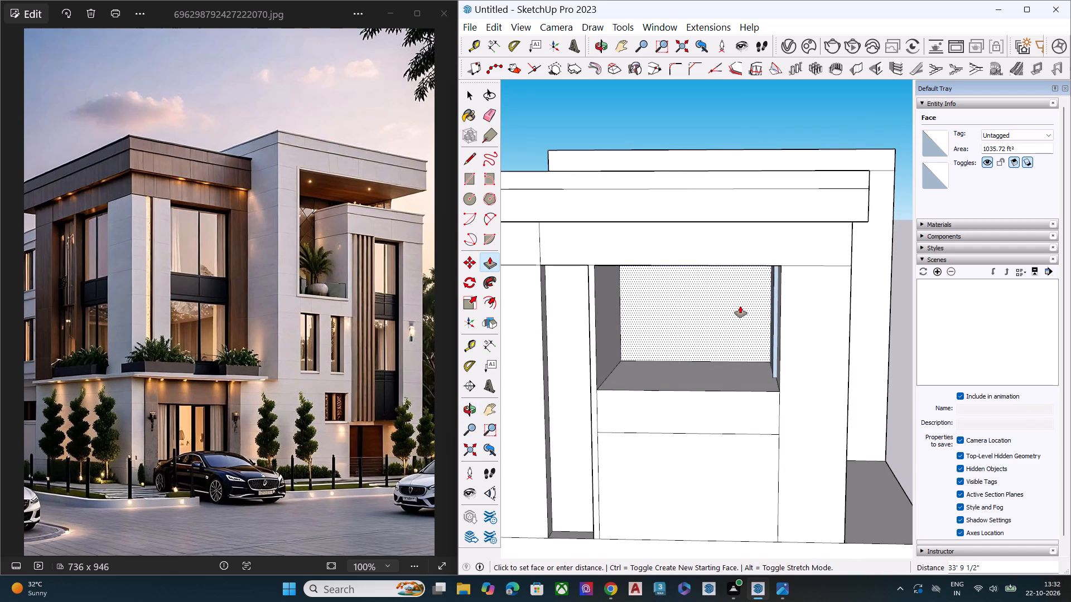
middle_click_drag(752, 292, 814, 270)
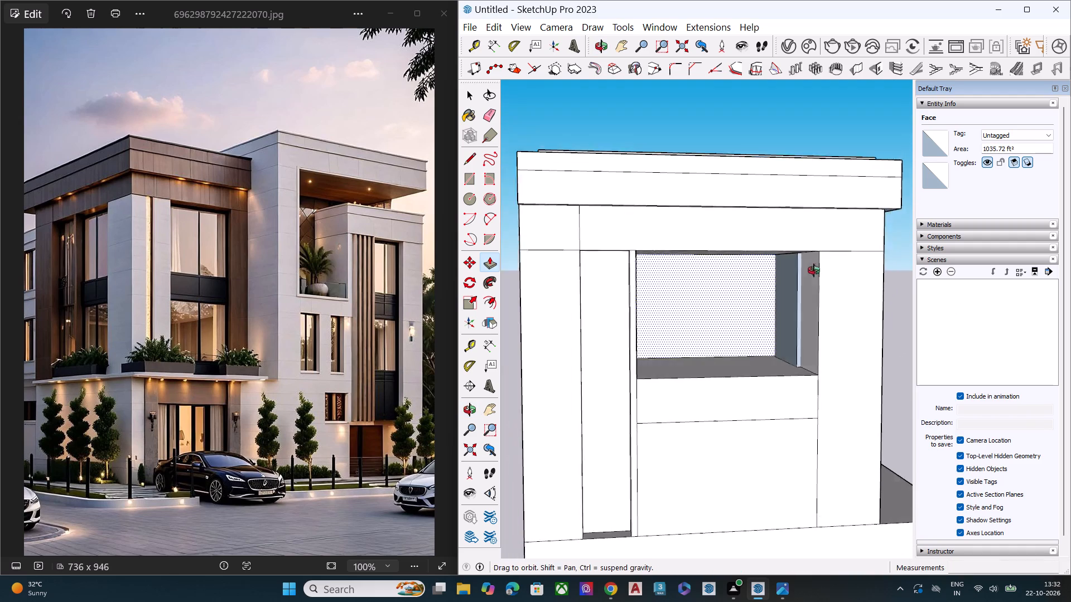
middle_click_drag(814, 270, 856, 260)
scroll(856, 260, "up", 1)
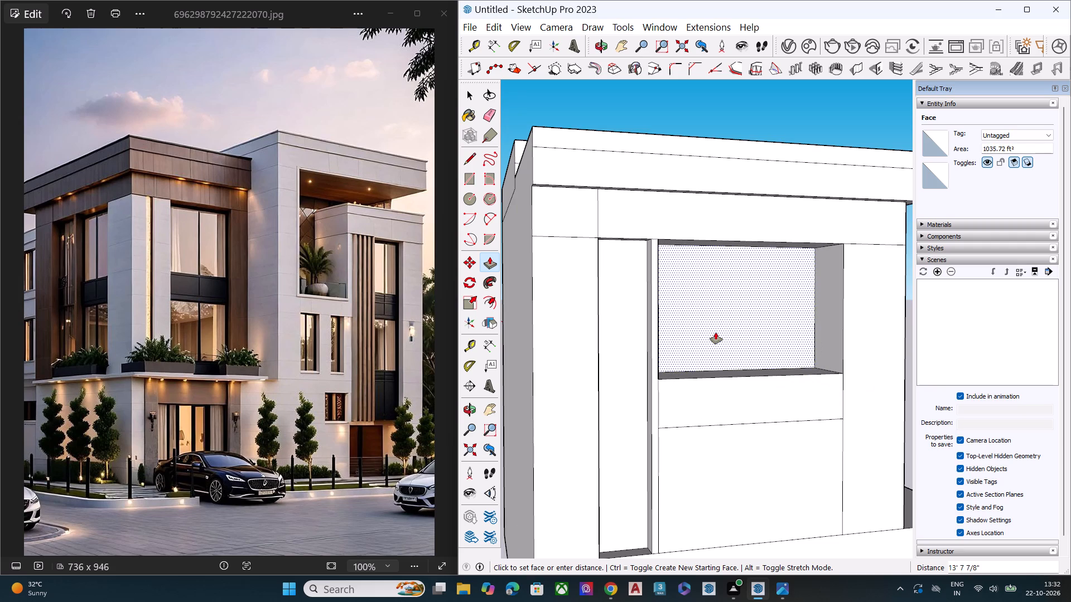
left_click(716, 332)
key("space")
Pull the back face of the front wall's upper window recess outward about 14' to bring the panel near the wall face.
middle_click_drag(847, 294, 472, 292)
middle_click_drag(657, 301, 583, 329)
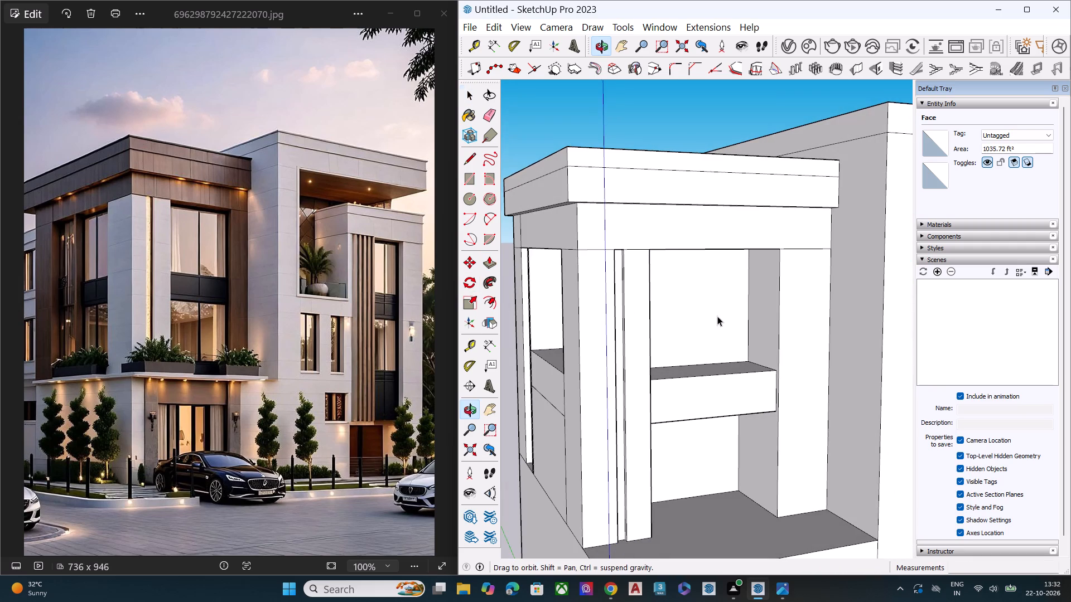
left_click(718, 304)
middle_click_drag(757, 268, 790, 226)
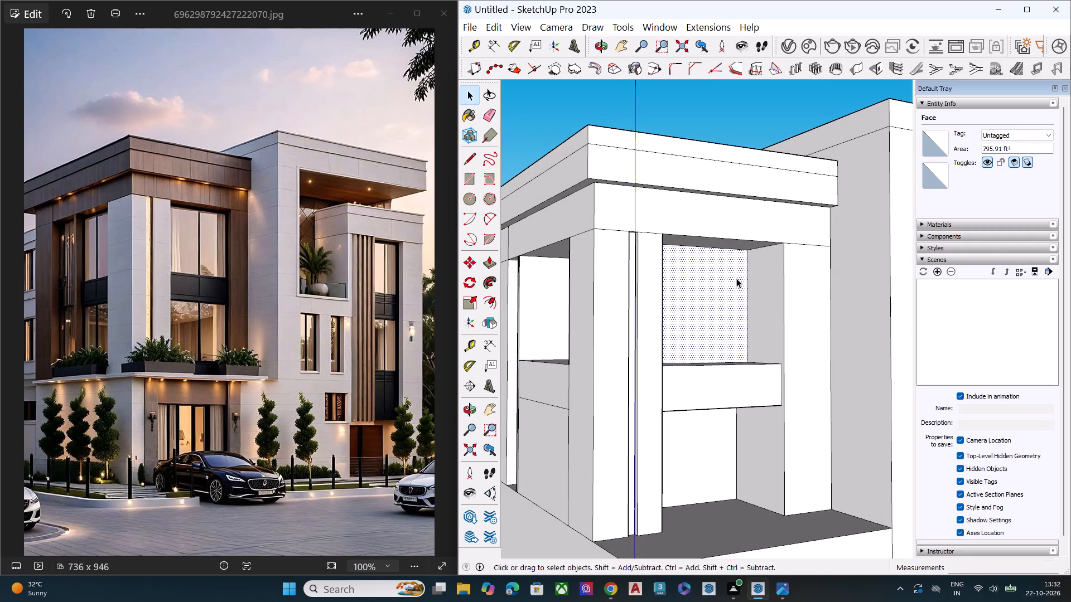
key("p")
left_click(730, 279)
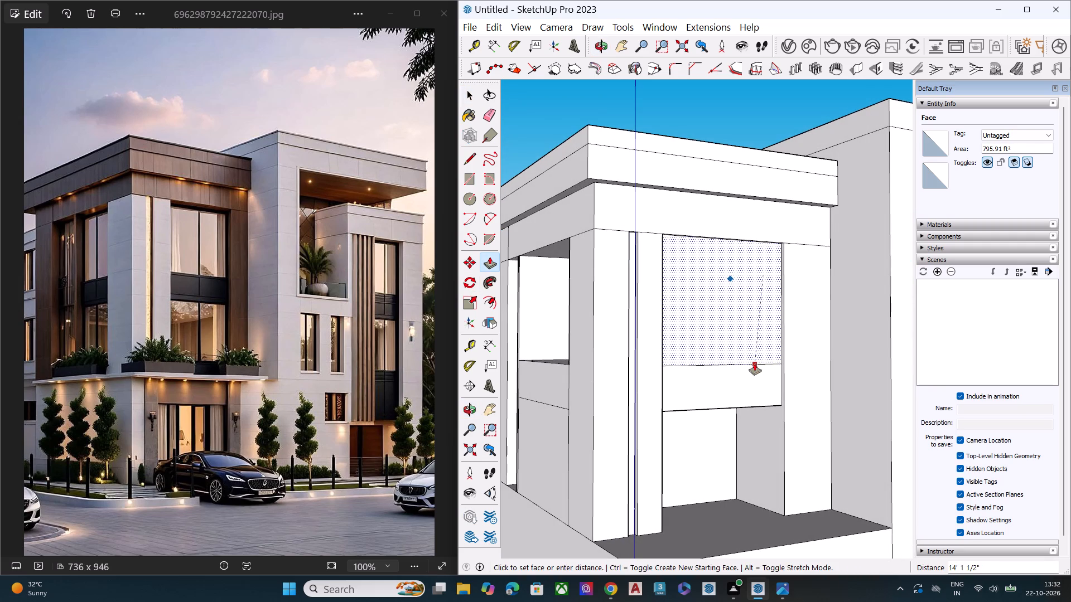
left_click(790, 366)
key("space")
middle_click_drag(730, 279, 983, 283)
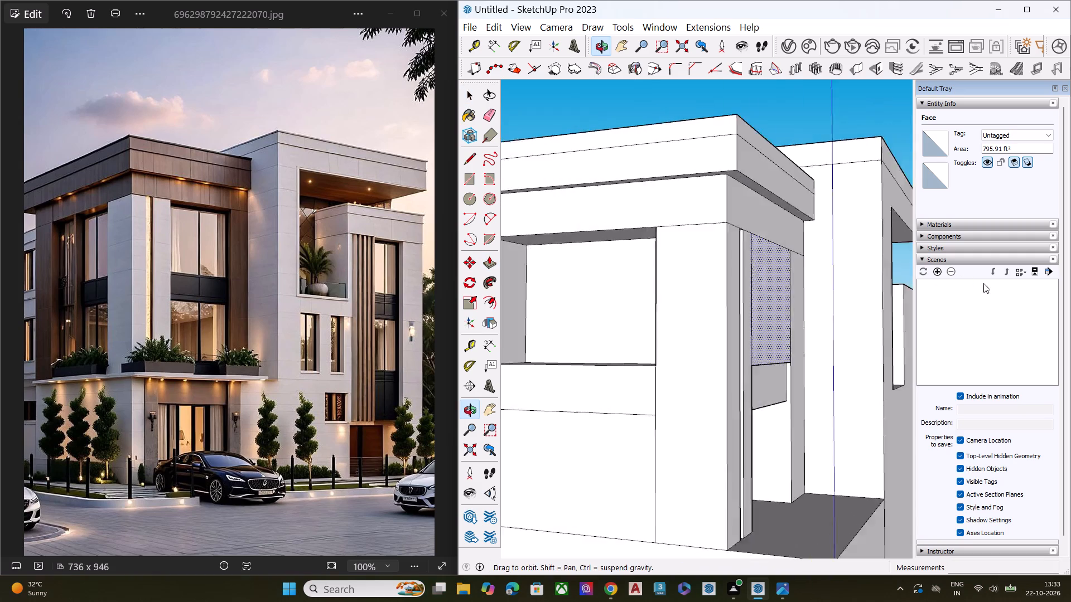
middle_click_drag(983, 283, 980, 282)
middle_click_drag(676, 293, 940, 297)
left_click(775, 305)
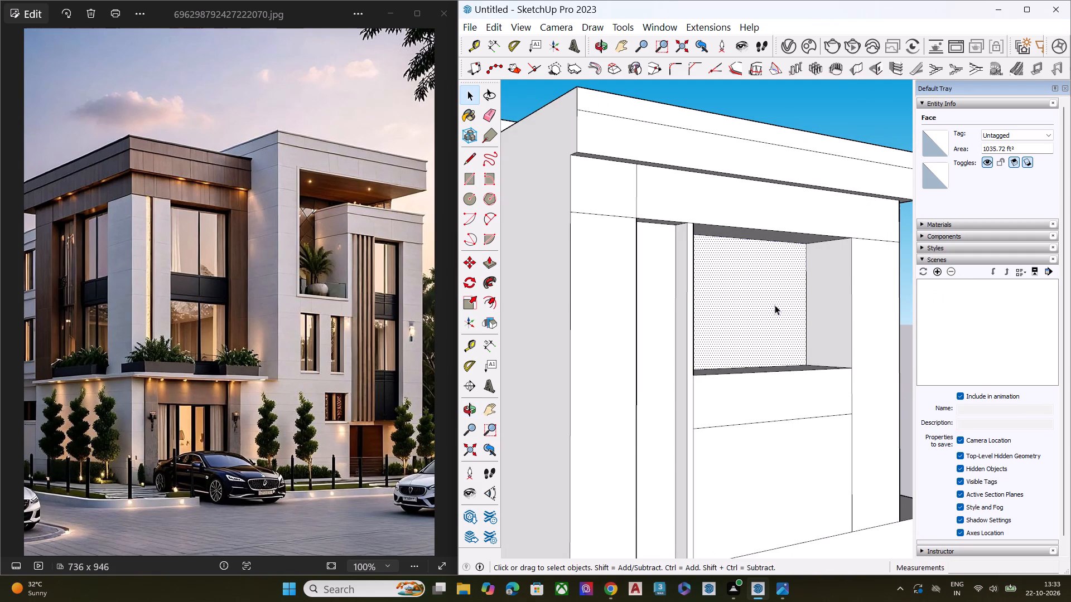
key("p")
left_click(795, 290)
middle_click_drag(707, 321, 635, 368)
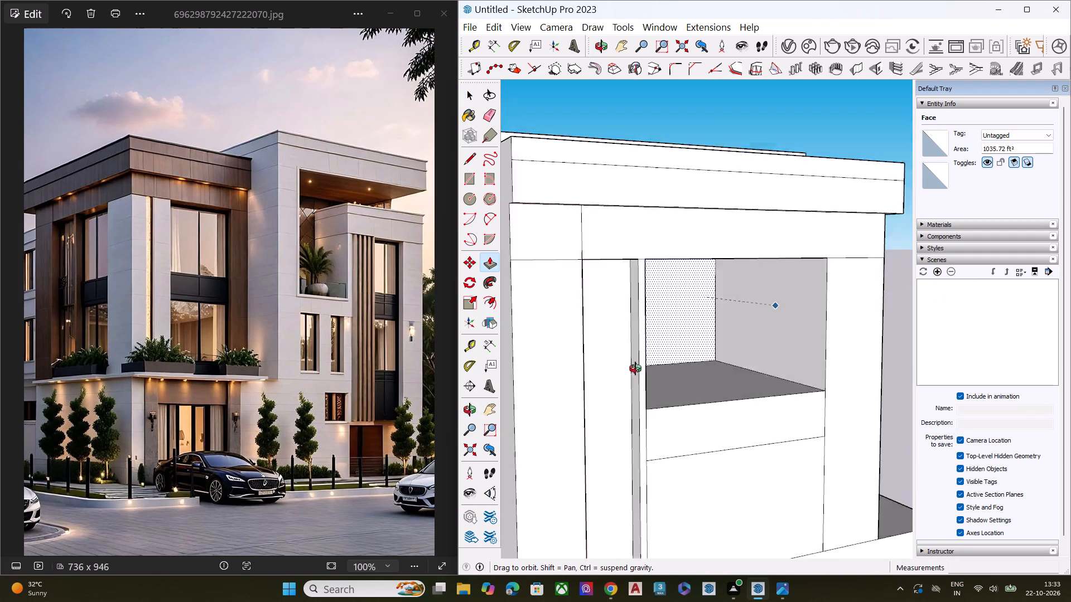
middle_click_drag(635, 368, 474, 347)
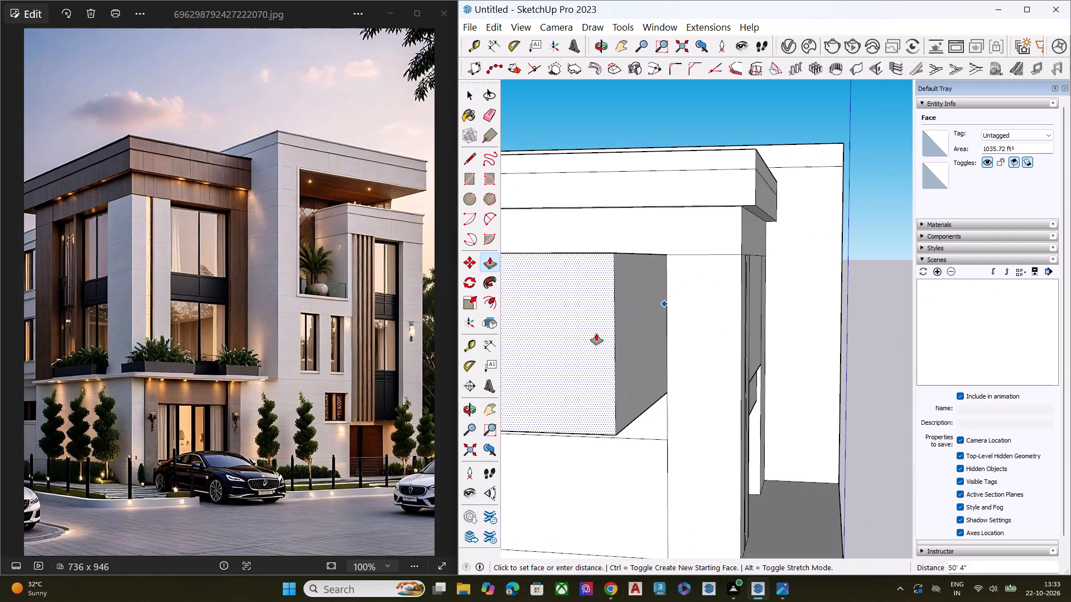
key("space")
Push the back face of the side wall's upper window recess further inward to deepen it.
middle_click_drag(617, 299, 857, 267)
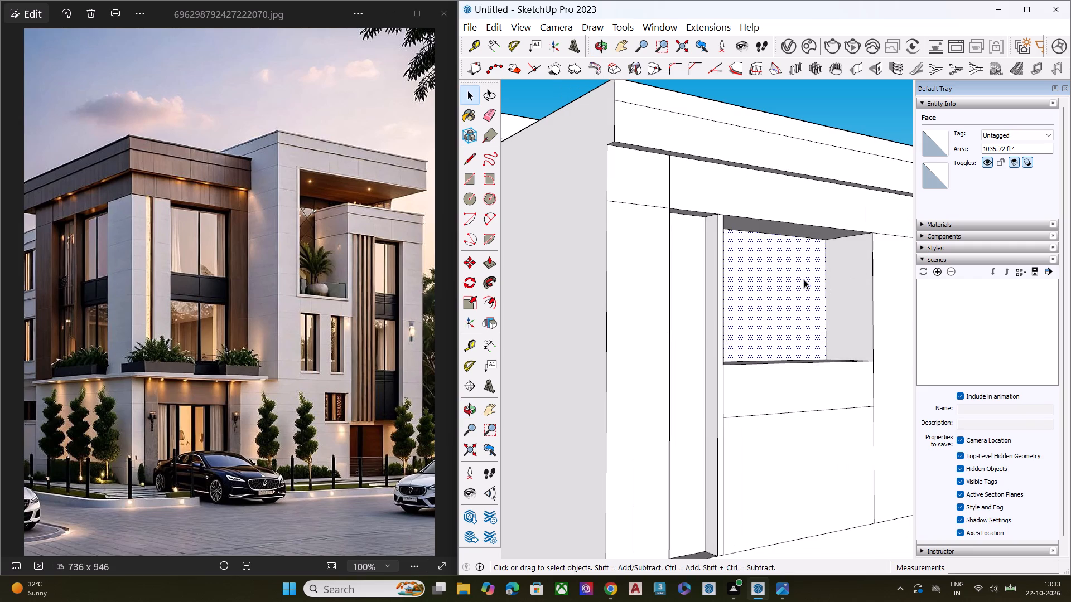
key("p")
left_click(818, 250)
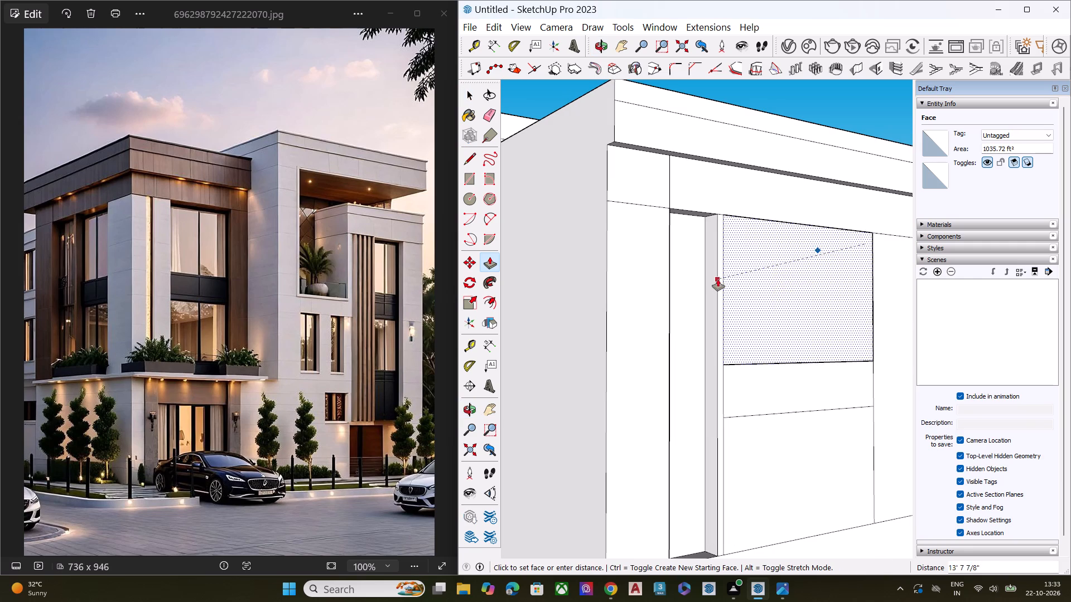
left_click(744, 280)
middle_click_drag(820, 269, 742, 290)
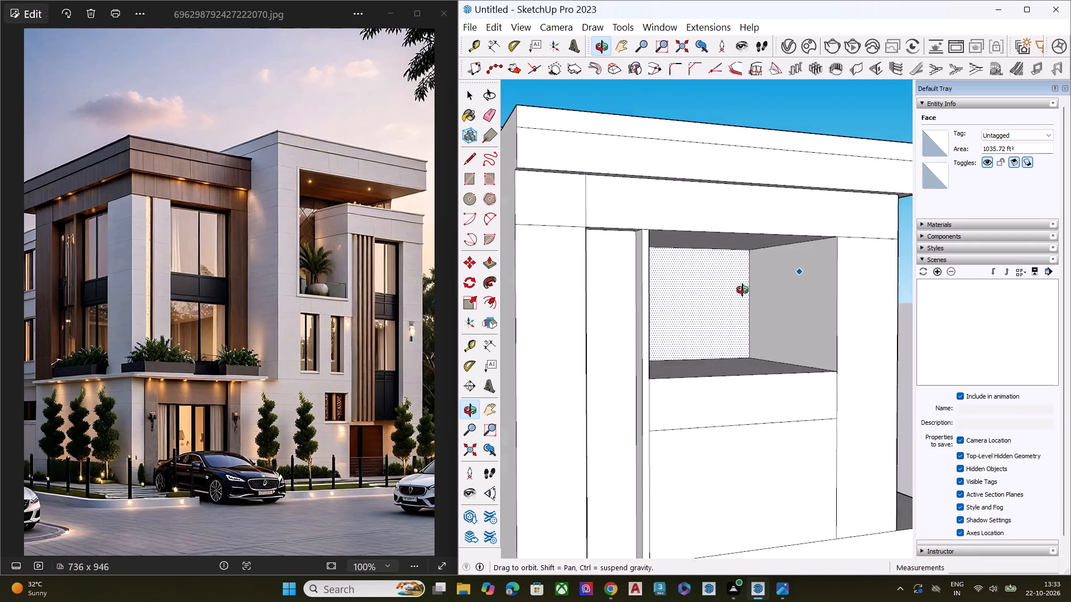
middle_click_drag(742, 290, 741, 291)
left_click_drag(738, 271, 711, 254)
key("space")
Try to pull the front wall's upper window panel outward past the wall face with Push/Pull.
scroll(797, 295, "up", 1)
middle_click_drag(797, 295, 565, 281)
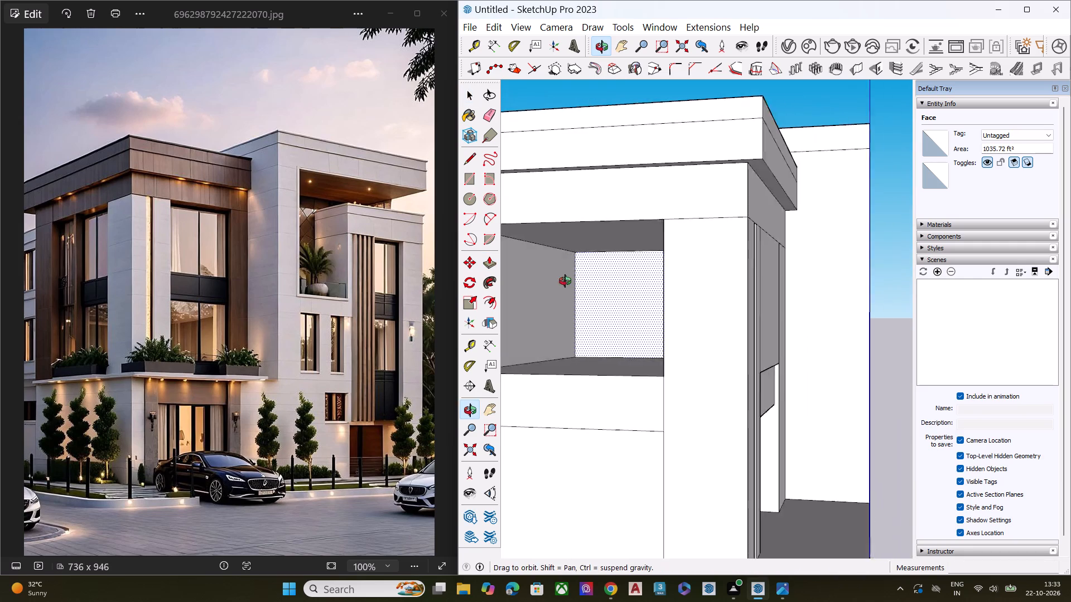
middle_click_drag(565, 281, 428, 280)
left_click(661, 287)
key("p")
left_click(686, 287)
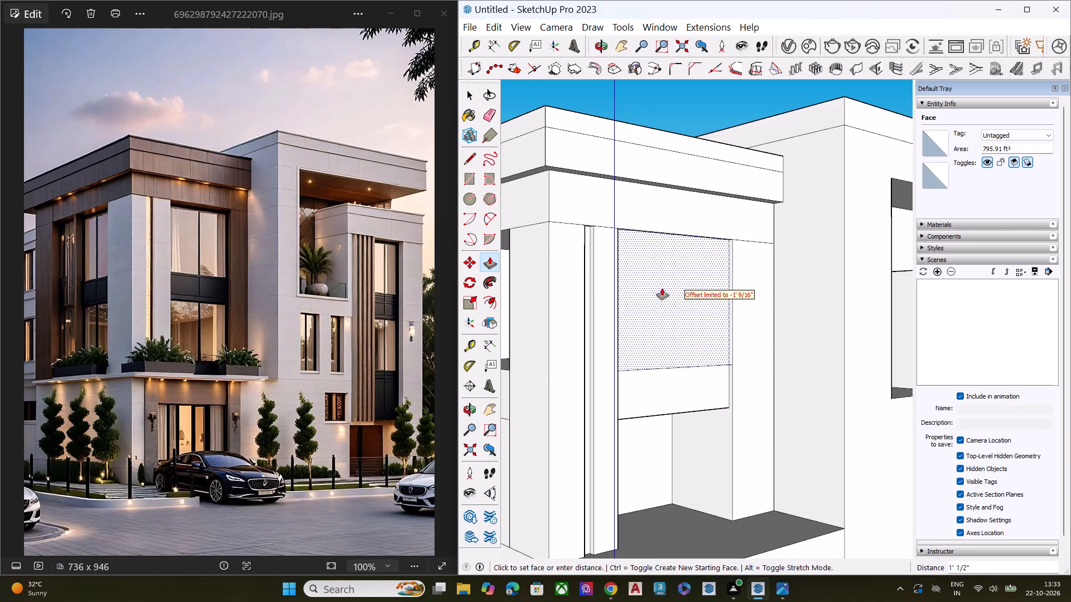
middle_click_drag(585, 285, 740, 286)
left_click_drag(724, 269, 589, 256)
Push the front wall's protruding upper window panel back inward about 4' 10" so it sits behind the wall face.
middle_click_drag(691, 281, 742, 278)
scroll(745, 279, "up", 1)
key("space")
key("p")
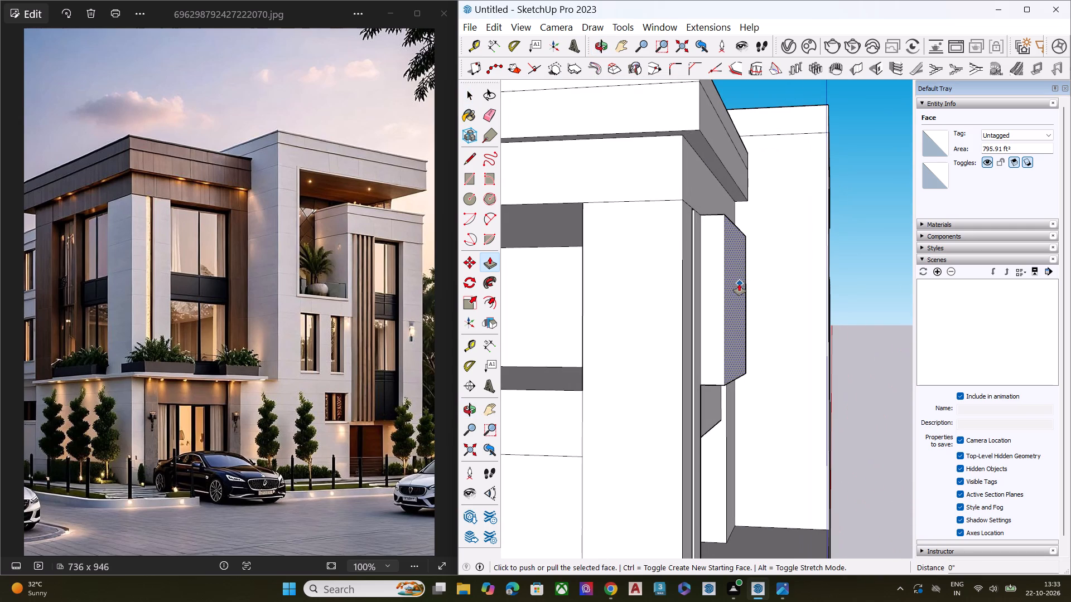
left_click(739, 284)
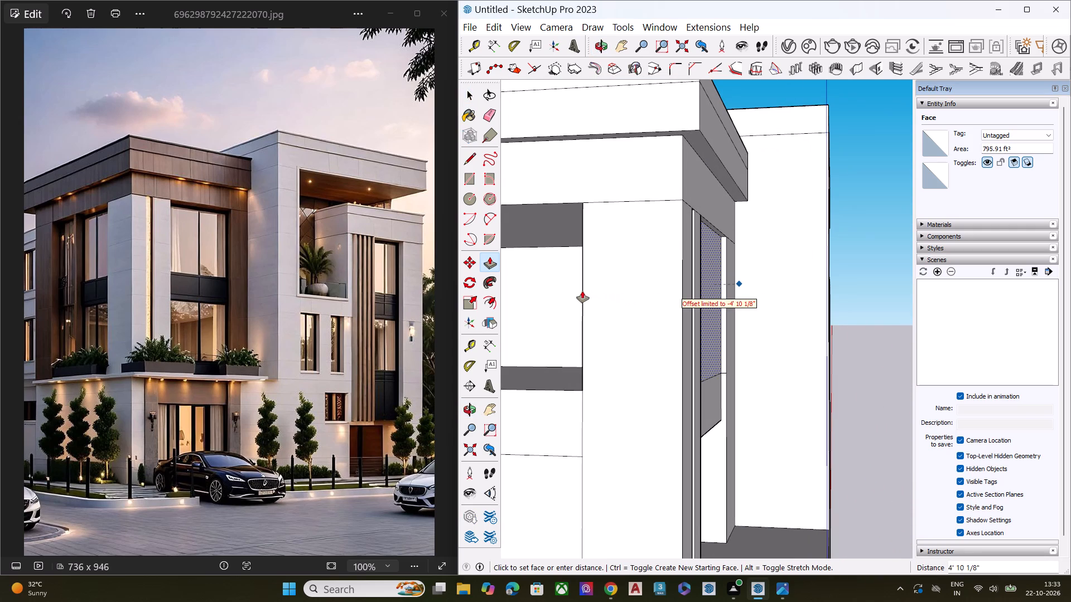
left_click(582, 291)
Push the front wall's upper window panel about 13' 4" further inward, into the side wall's upper recess.
middle_click_drag(652, 279, 688, 278)
middle_click_drag(699, 284, 642, 294)
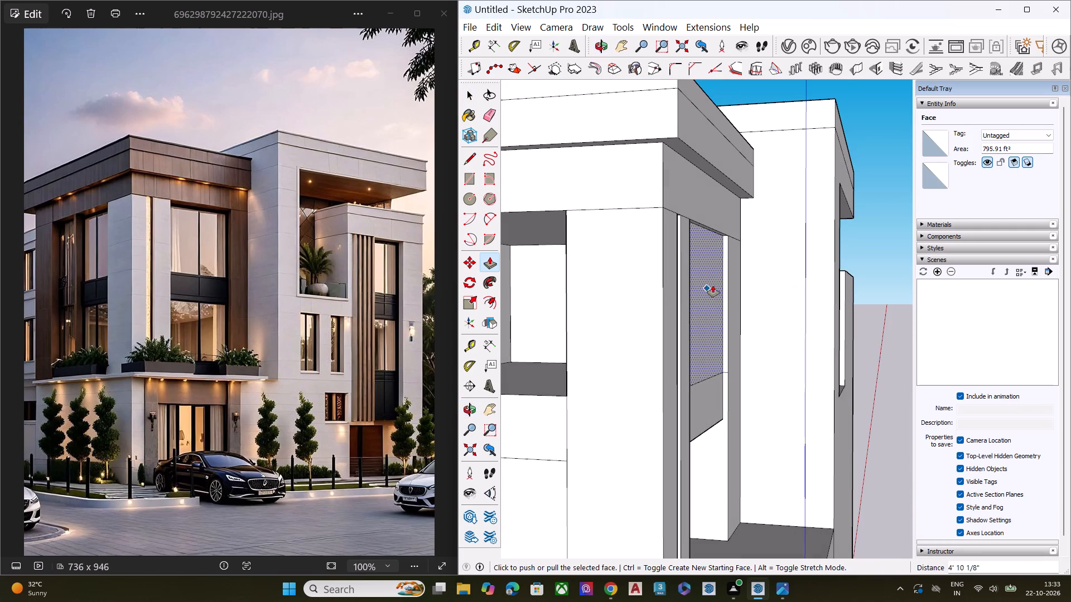
left_click(717, 263)
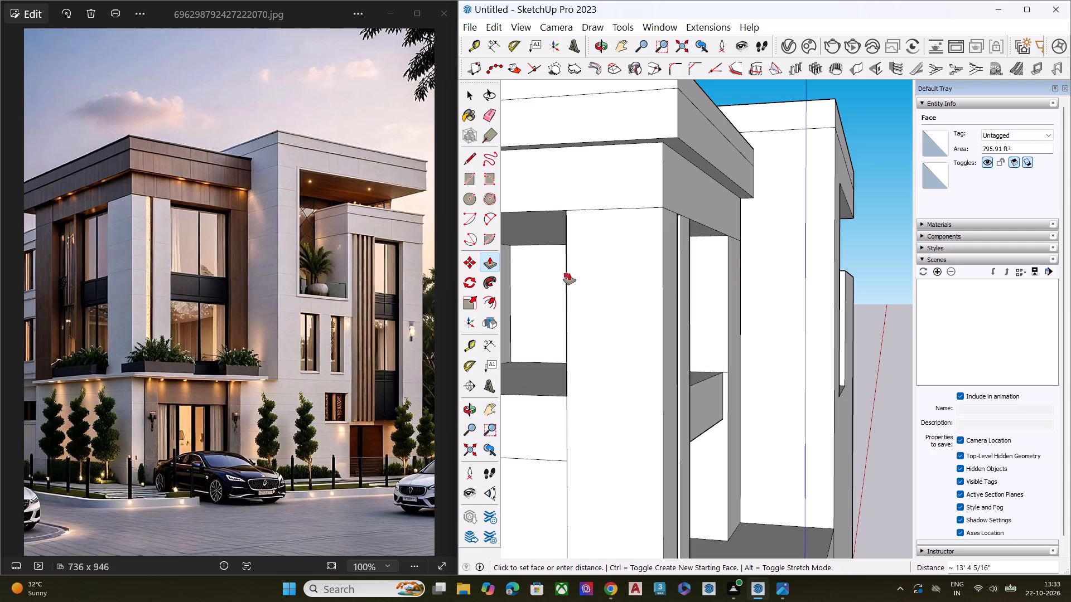
middle_click_drag(575, 272, 796, 261)
scroll(785, 267, "up", 1)
left_click(638, 245)
Delete the panel face that separates the front wall's upper window recess from the side wall's recess.
key("space")
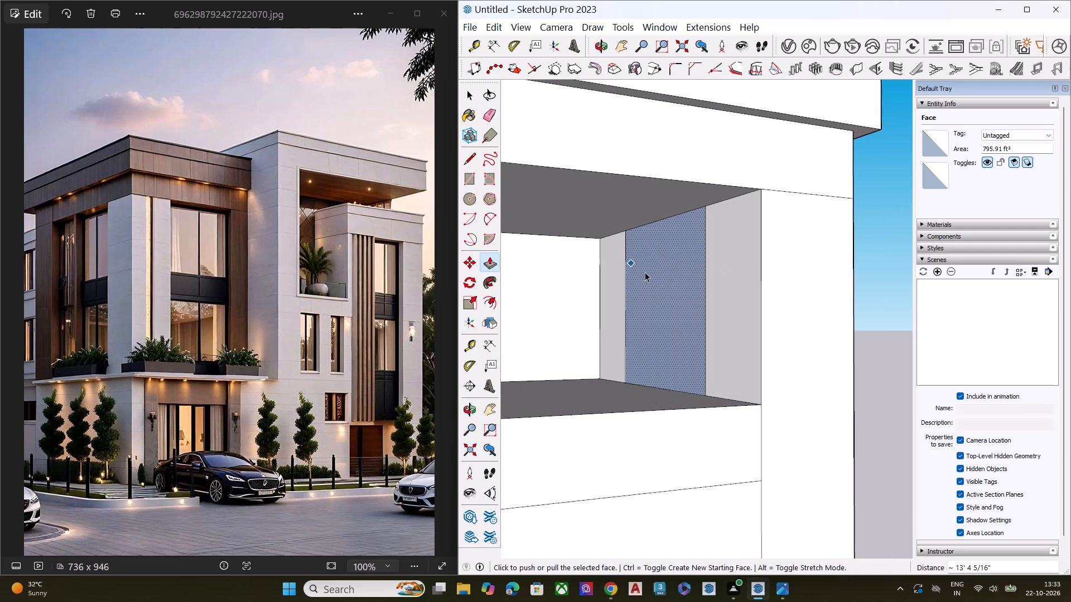
left_click(660, 275)
key("Delete")
Examine the upper window openings on the front and side walls from several angles.
middle_click_drag(717, 269, 784, 254)
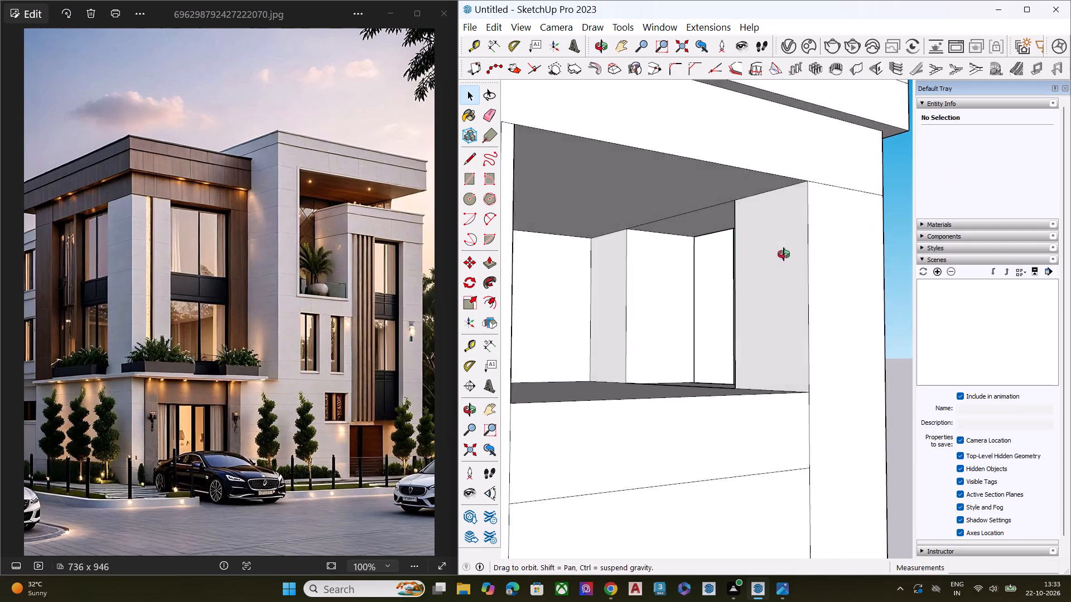
middle_click_drag(784, 254, 408, 269)
middle_click_drag(624, 308, 302, 280)
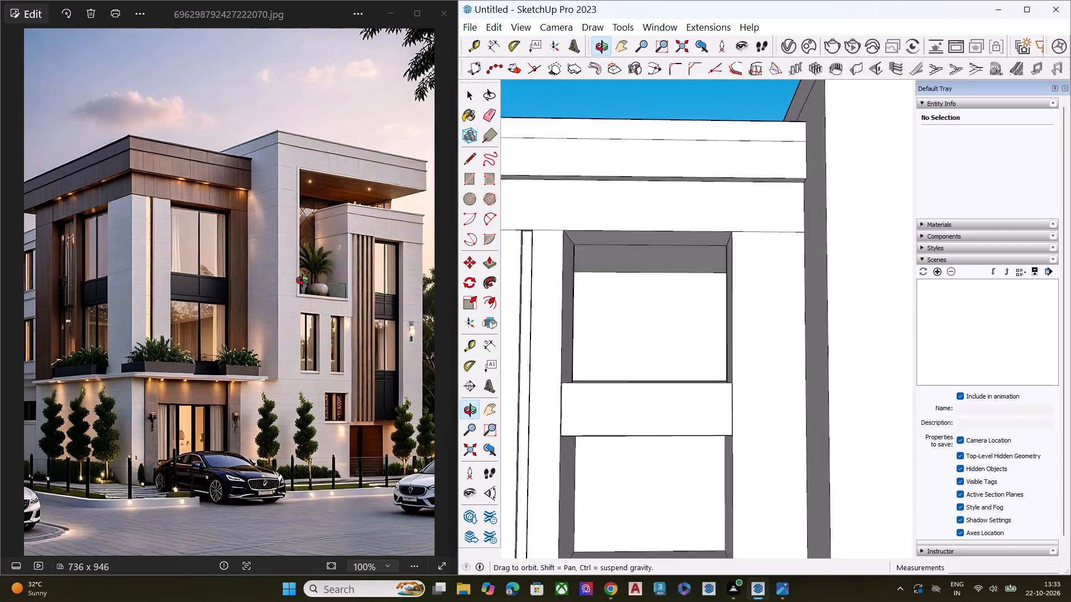
middle_click_drag(302, 280, 770, 291)
middle_click_drag(770, 291, 712, 294)
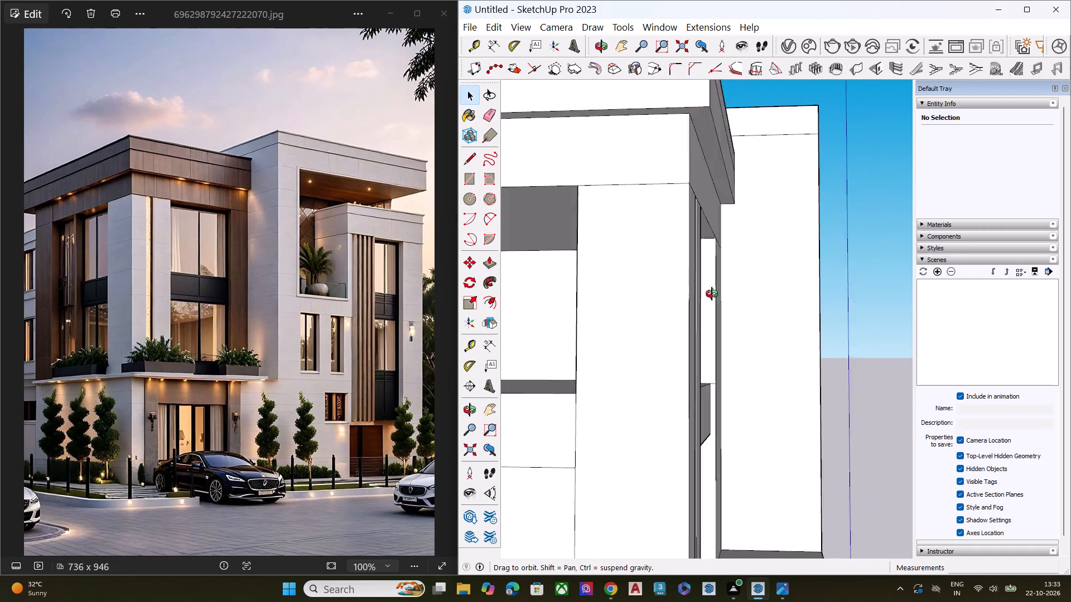
middle_click_drag(712, 294, 676, 291)
scroll(659, 249, "down", 2)
scroll(659, 249, "up", 1)
scroll(659, 249, "down", 6)
middle_click_drag(761, 298, 639, 310)
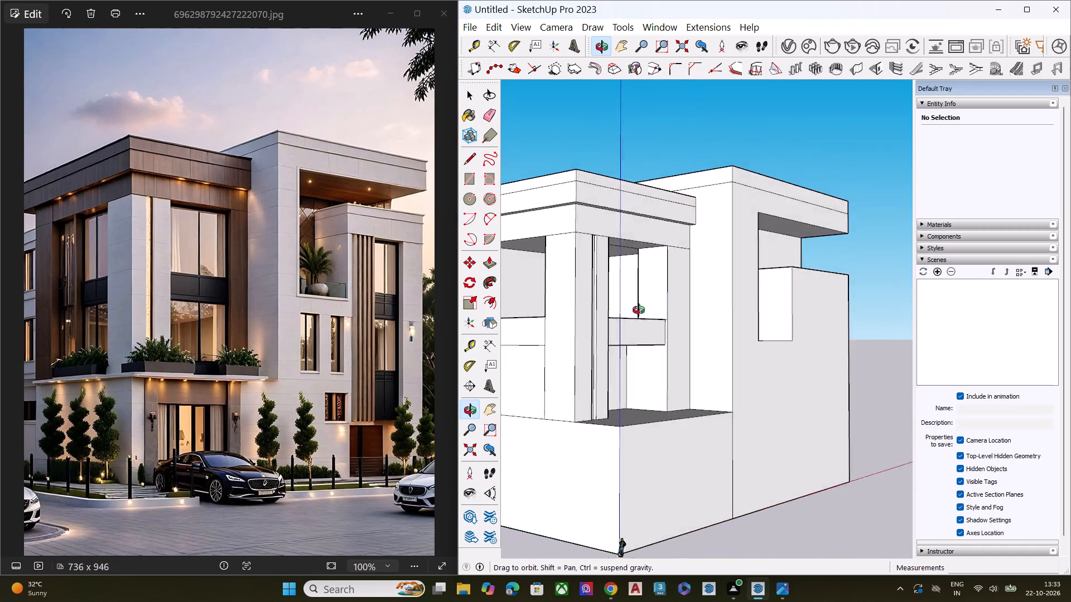
middle_click_drag(639, 310, 638, 322)
Pull the front wall's lower window panel, below the middle band, outward about 19' 2" to align with the wall face.
key("space")
left_click(621, 359)
key("p")
left_click(620, 359)
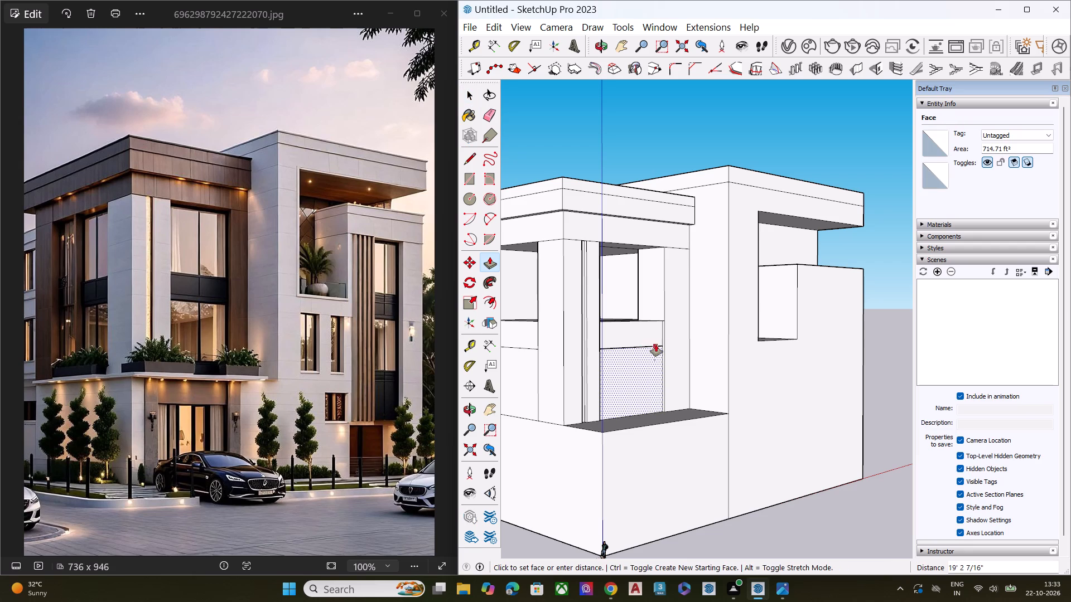
left_click(663, 352)
key("space")
scroll(716, 323, "down", 3)
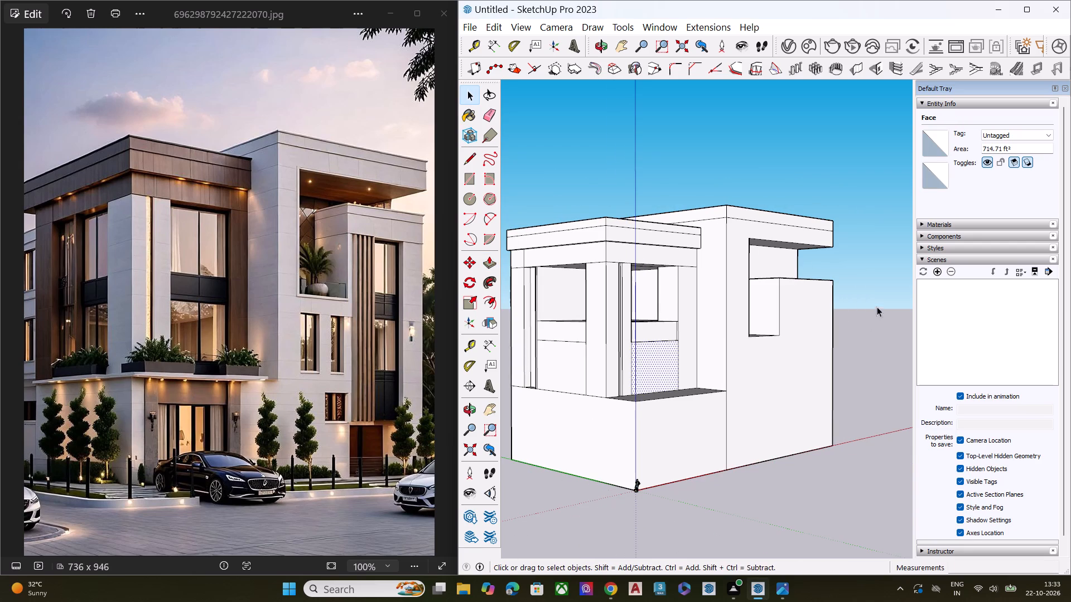
left_click(855, 290)
Draw a vertical line about 63' 5" long from the balcony opening's lower inner corner down to the base of the tall wing's front wall.
middle_click_drag(831, 318, 561, 306)
scroll(806, 333, "up", 3)
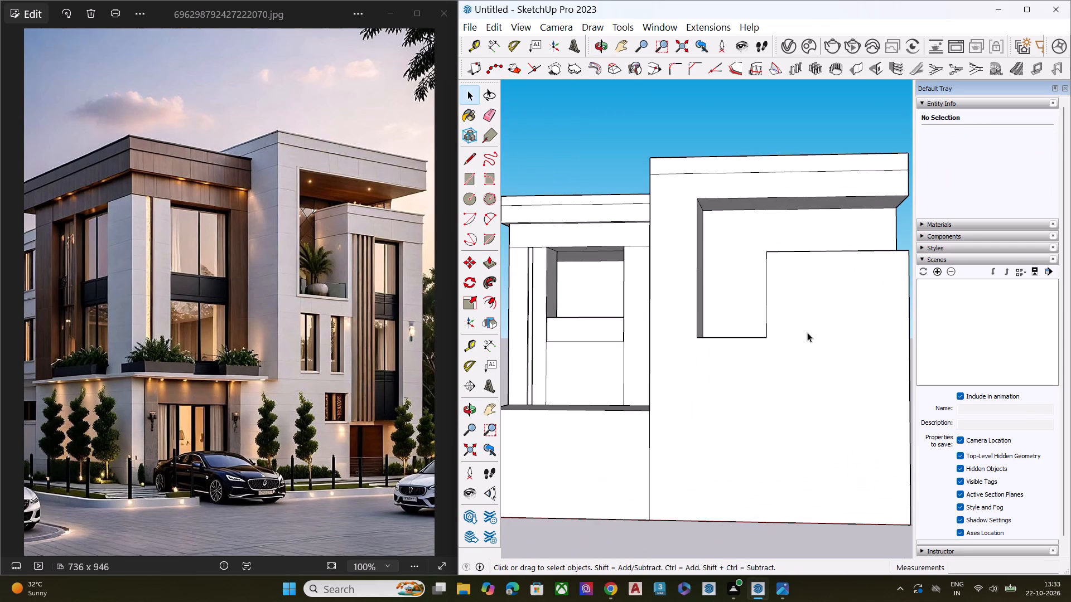
middle_click_drag(809, 332, 788, 297)
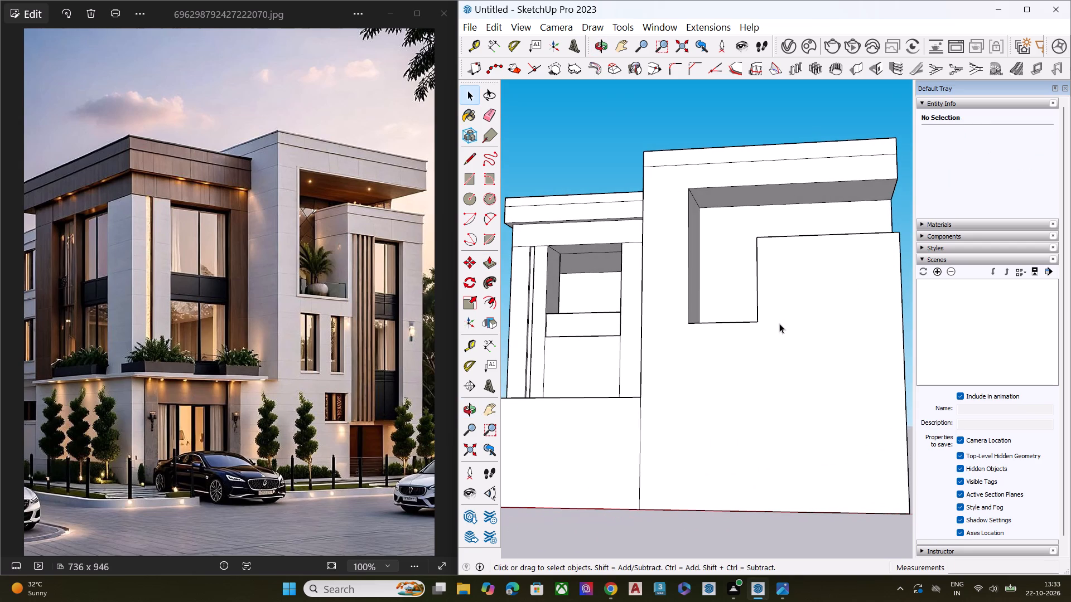
key("l")
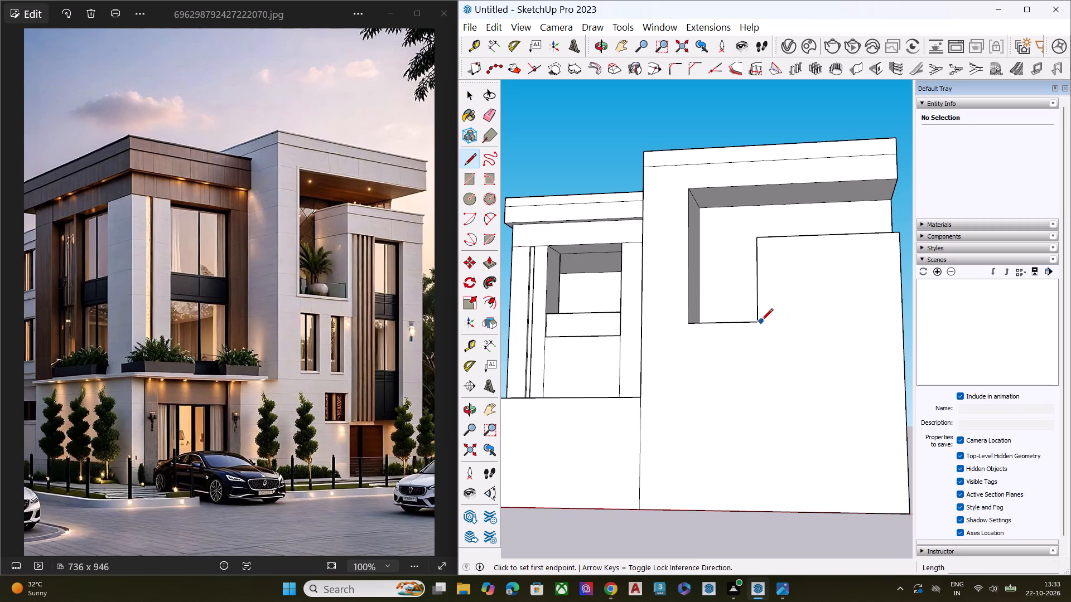
left_click(758, 322)
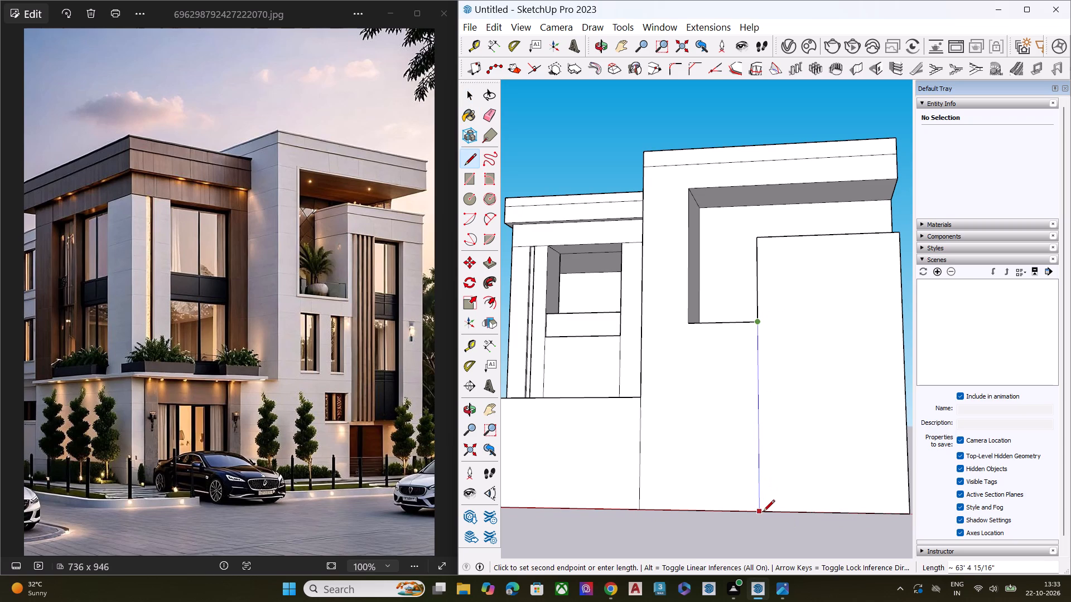
left_click(763, 512)
key("space")
Examine the tall wing's front wall and the block beside the balcony opening from several angles.
middle_click_drag(774, 308, 828, 362)
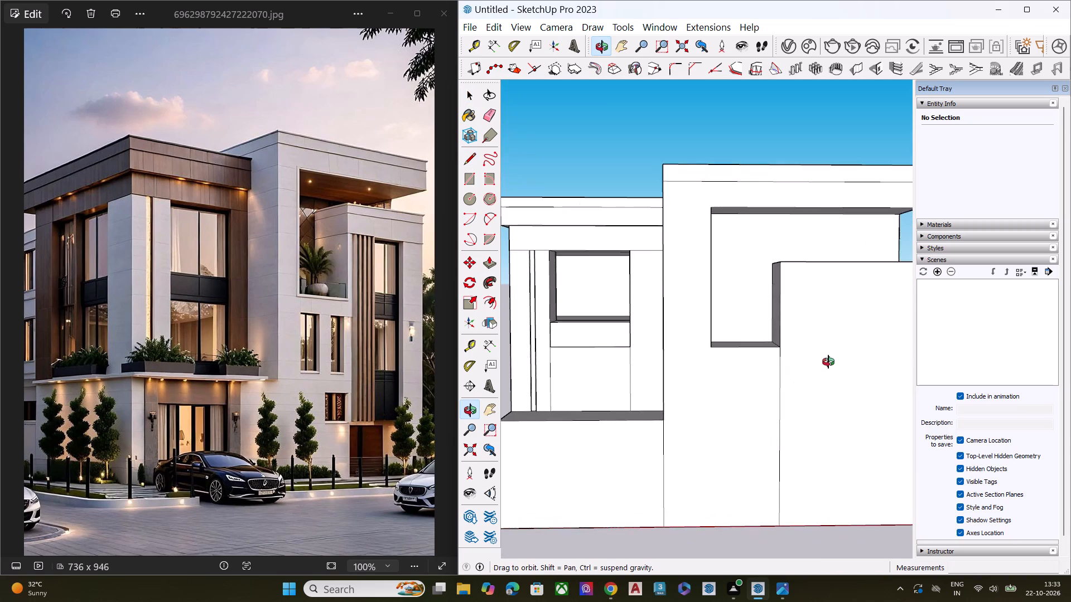
middle_click_drag(828, 362, 825, 313)
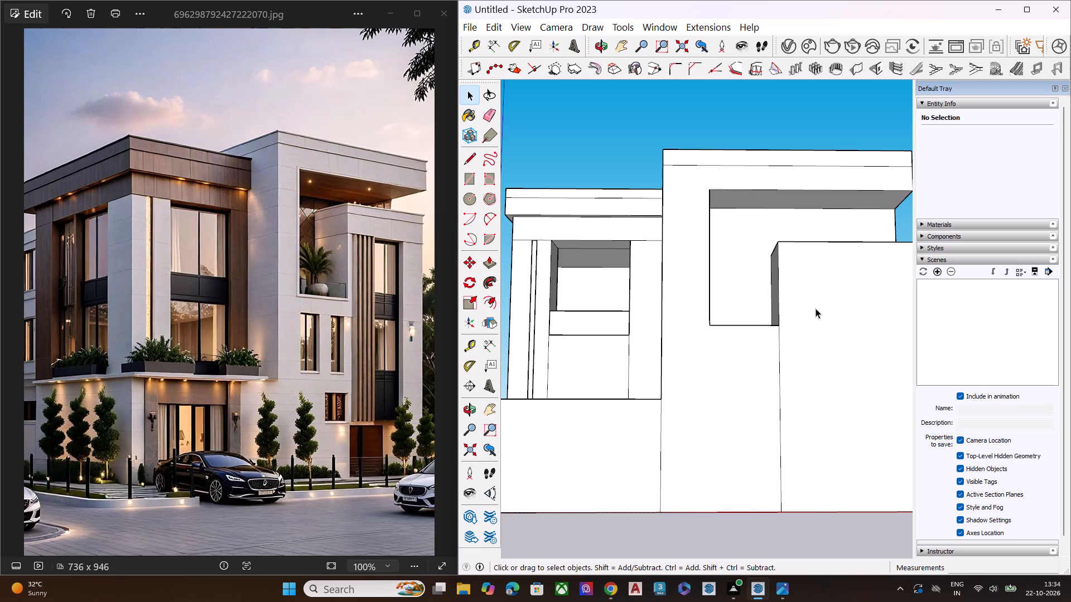
scroll(816, 308, "down", 1)
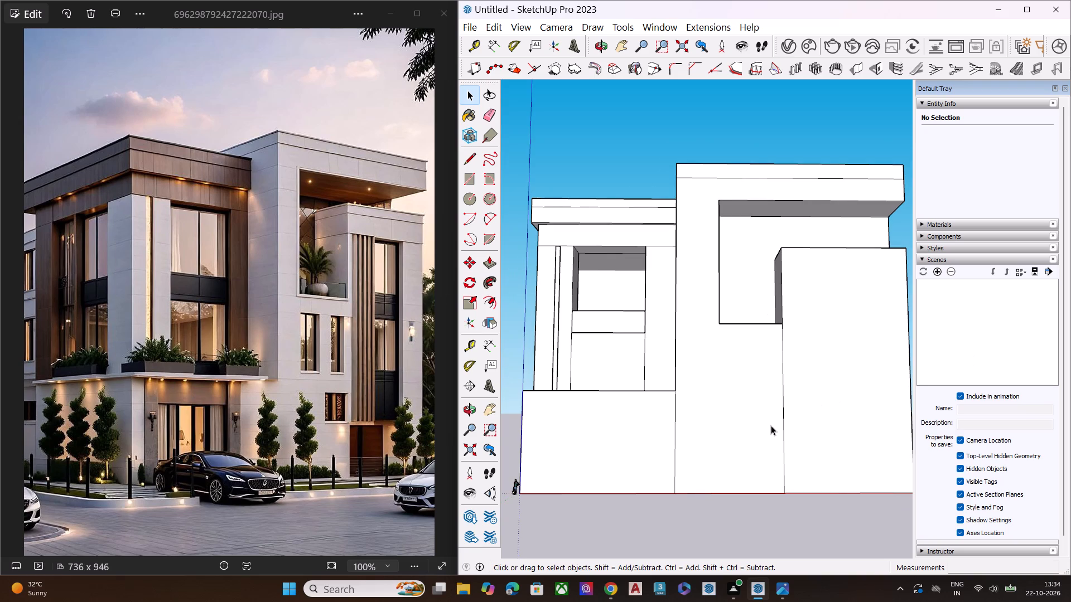
scroll(774, 416, "down", 3)
scroll(734, 424, "up", 1)
scroll(731, 425, "down", 2)
middle_click_drag(755, 425, 862, 506)
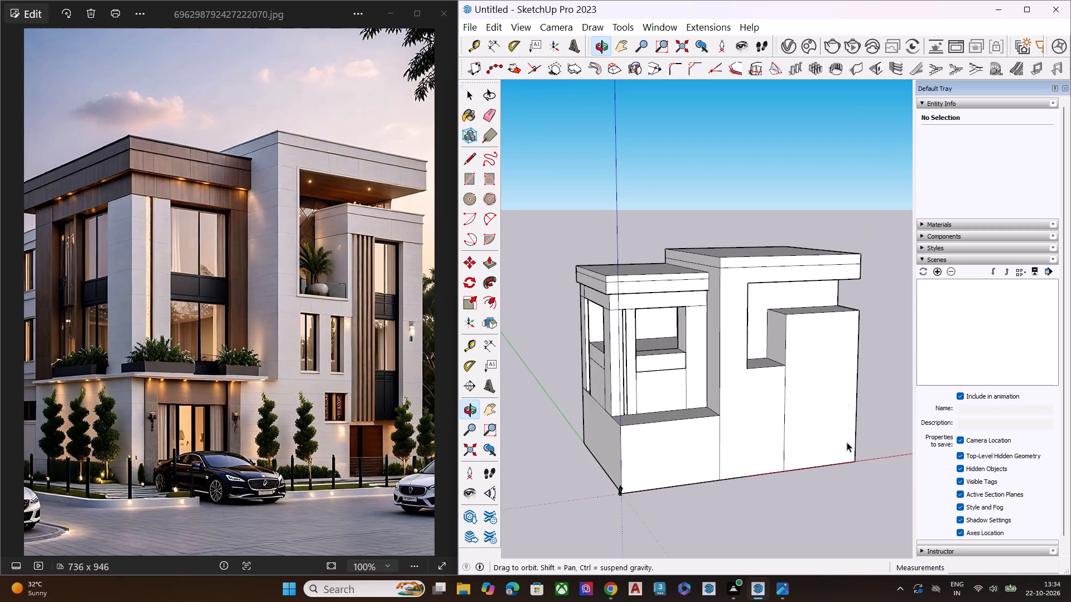
scroll(831, 361, "up", 7)
middle_click_drag(814, 414, 752, 370)
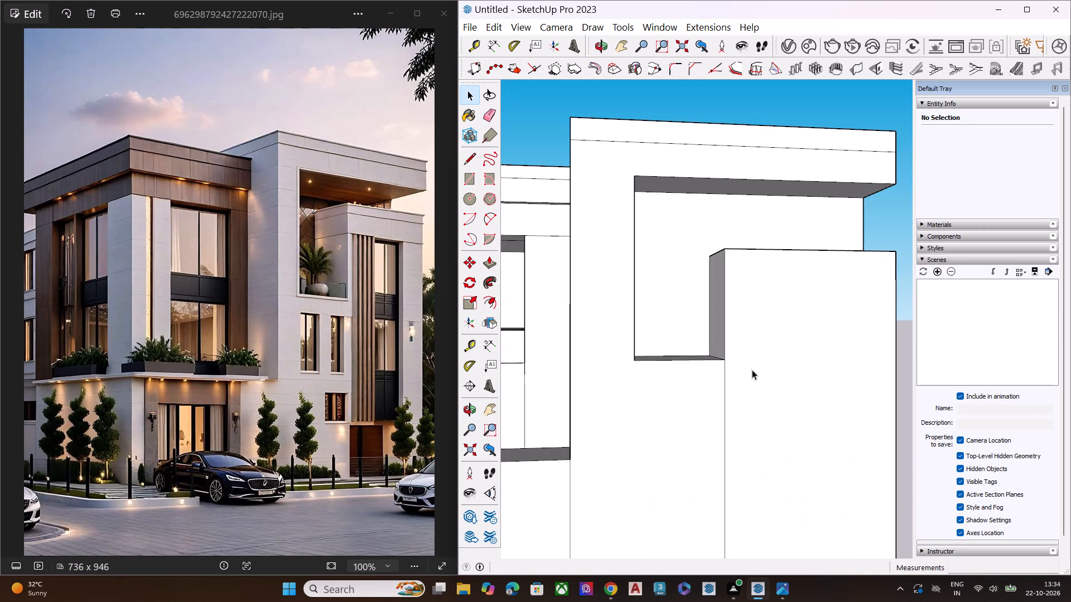
Draw a line about 24' 7" long across the side face of the block beside the balcony, just below its top.
key("l")
scroll(658, 348, "down", 4)
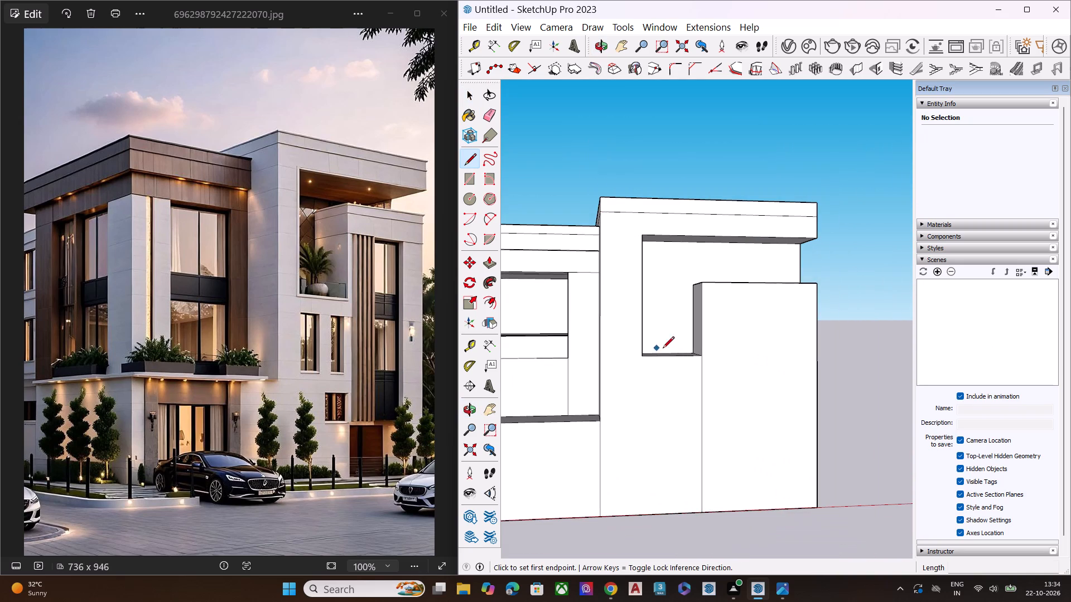
middle_click_drag(742, 372, 703, 355)
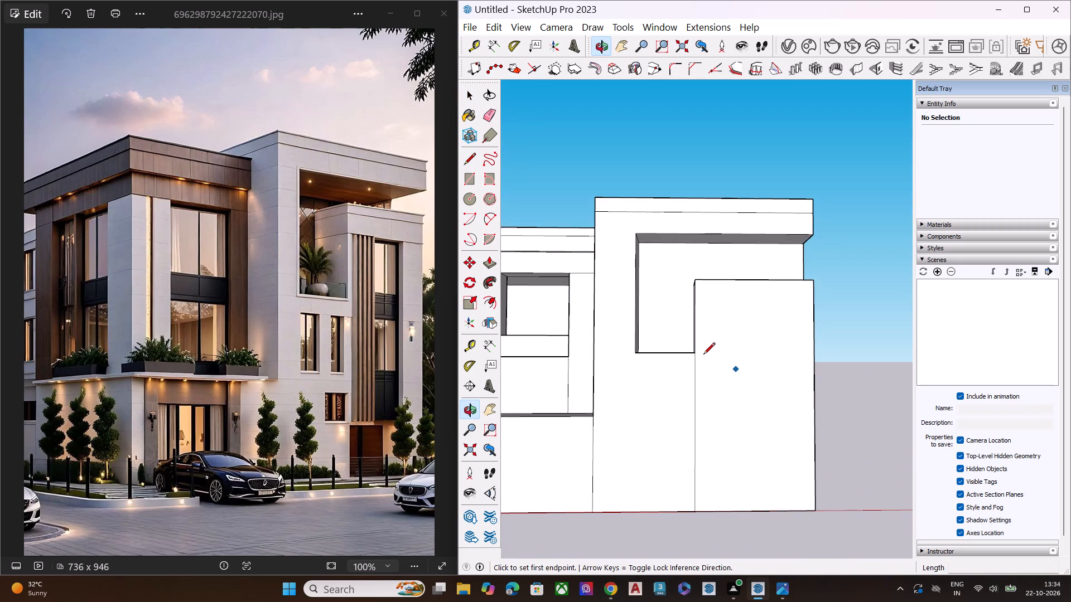
scroll(703, 355, "up", 1)
middle_click_drag(697, 336, 736, 322)
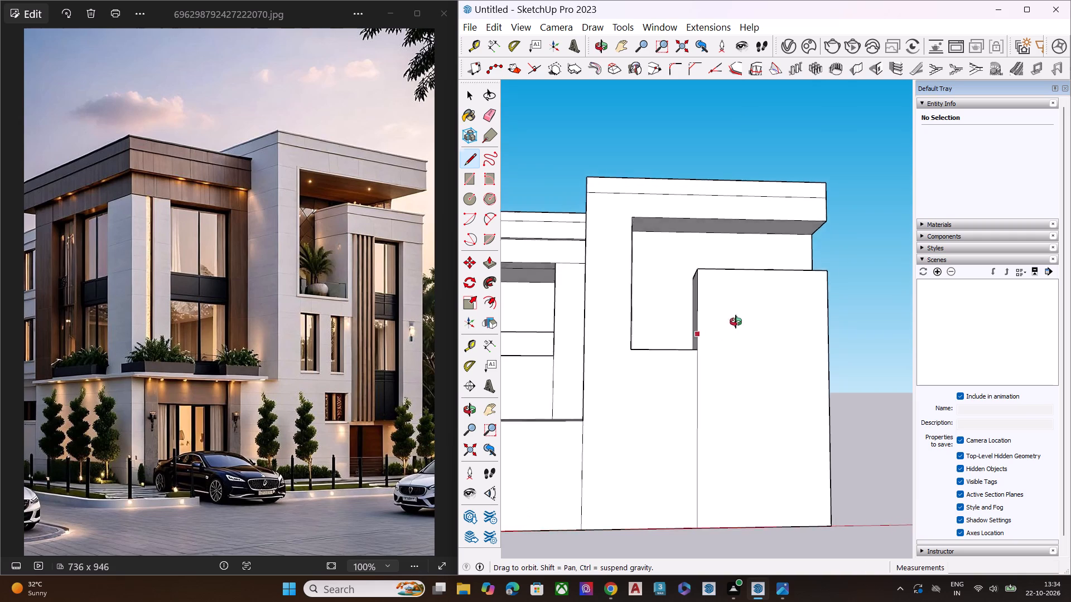
middle_click_drag(736, 322, 831, 327)
scroll(700, 297, "up", 6)
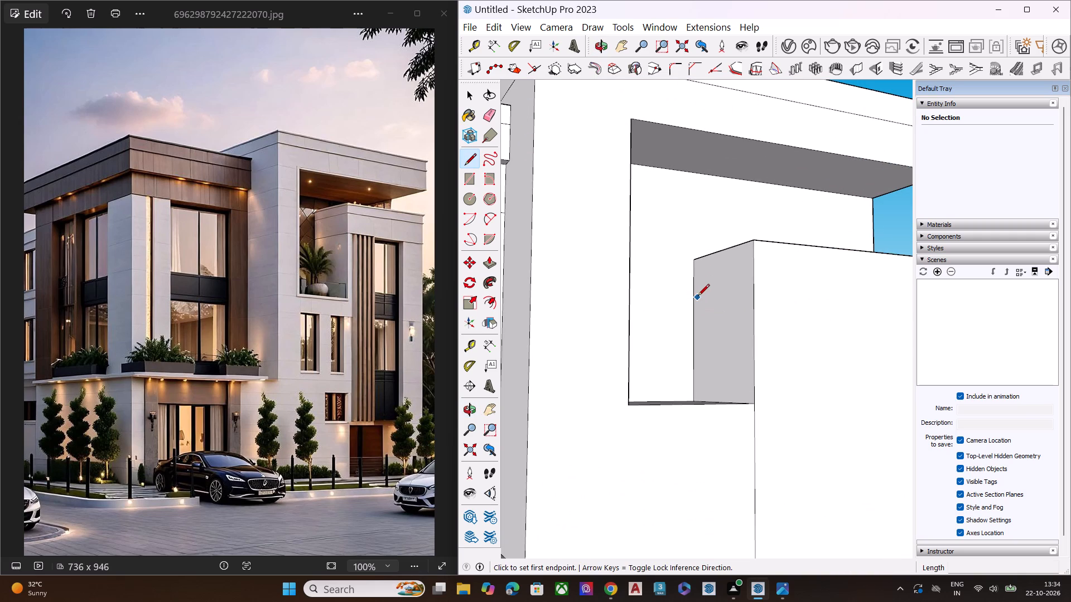
left_click(696, 298)
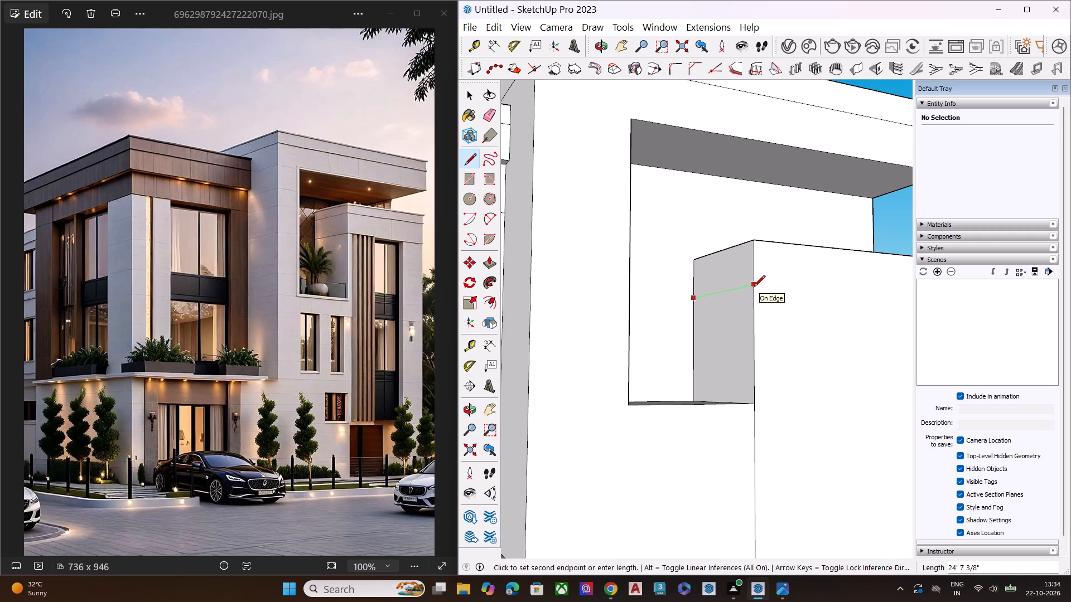
left_click(754, 288)
Continue the band line about 48' 5" across the front face of the block beside the balcony, to its outer edge.
scroll(588, 373, "down", 7)
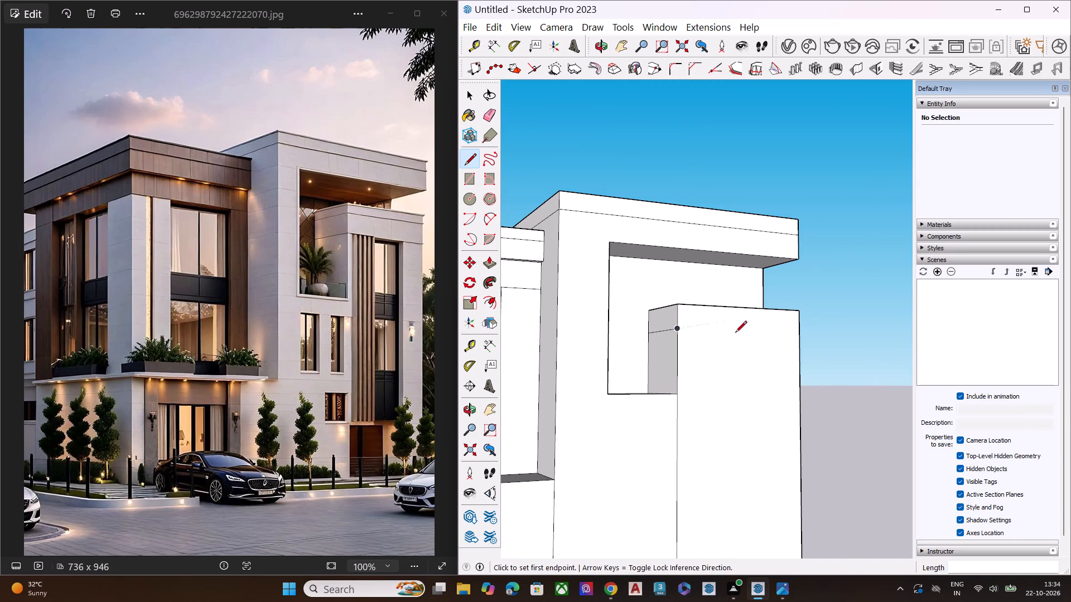
left_click(677, 329)
middle_click_drag(746, 347, 653, 363)
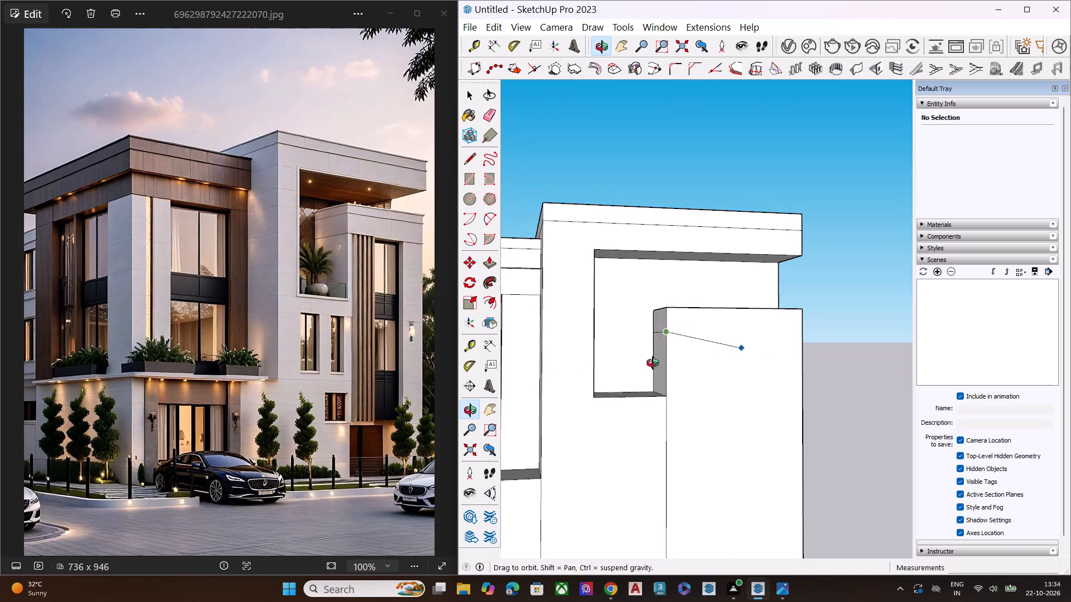
middle_click_drag(653, 363, 649, 362)
scroll(729, 337, "up", 6)
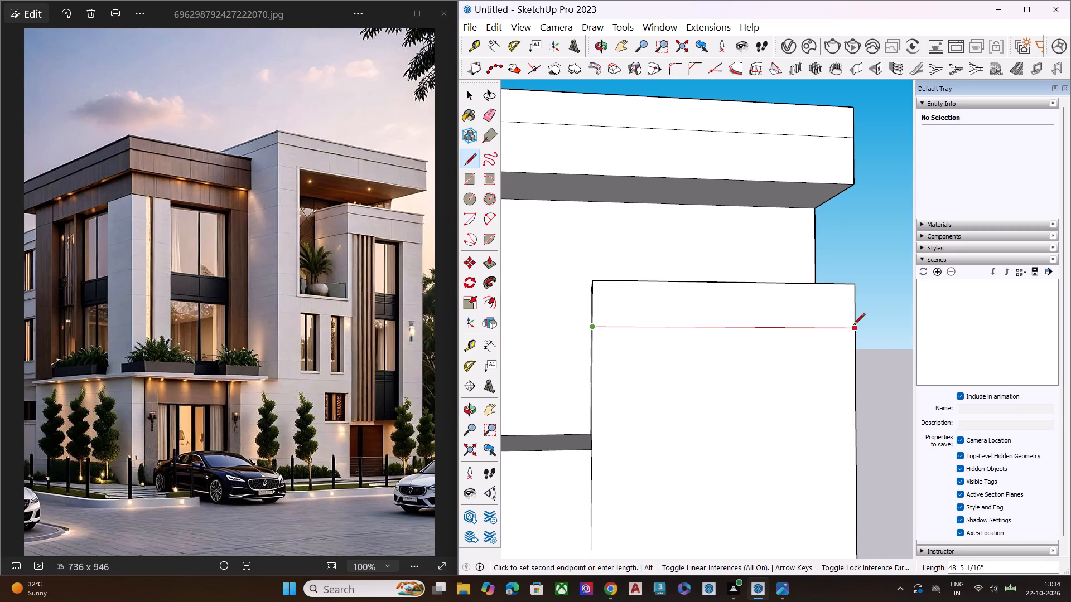
left_click(853, 326)
key("space")
Raise the top face of the block beside the balcony slightly with Push/Pull.
middle_click_drag(725, 317, 896, 469)
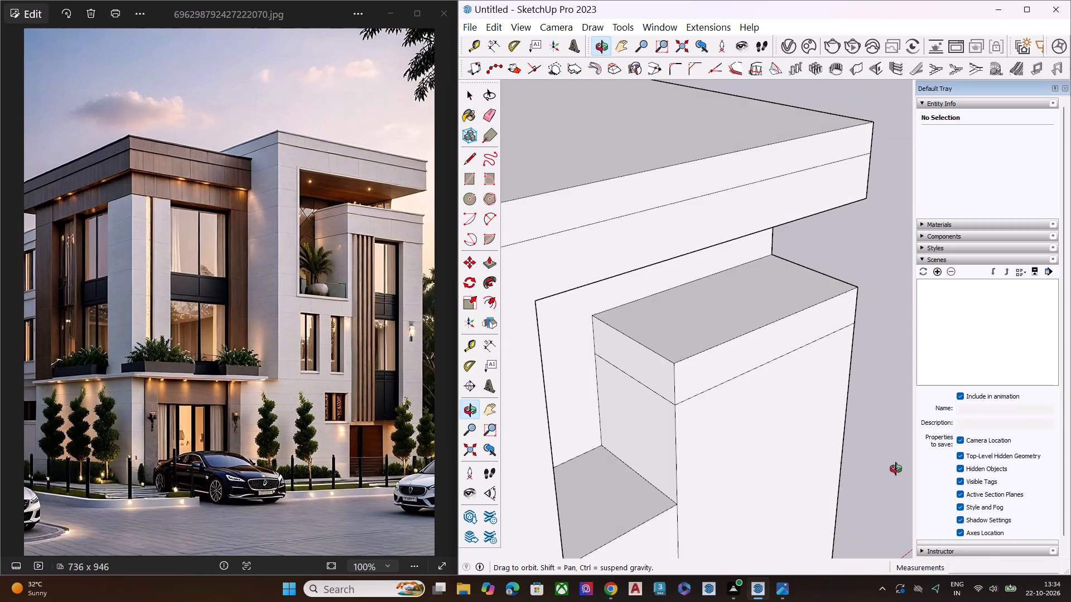
middle_click_drag(896, 469, 795, 436)
key("p")
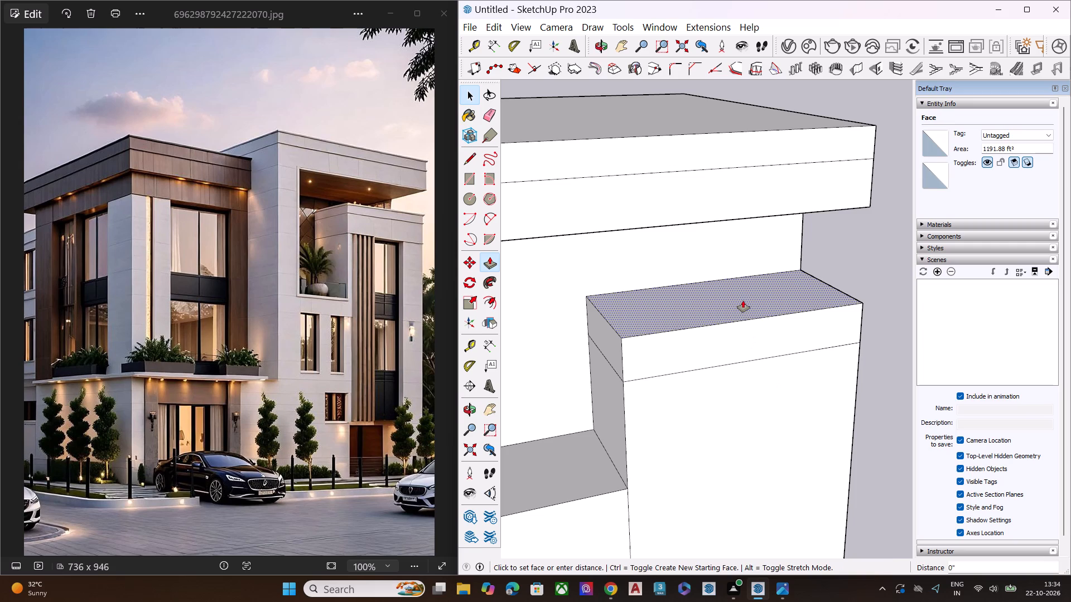
left_click(743, 300)
left_click(745, 295)
key("space")
middle_click_drag(749, 344, 681, 244)
scroll(731, 289, "down", 3)
scroll(736, 298, "up", 1)
scroll(736, 298, "down", 6)
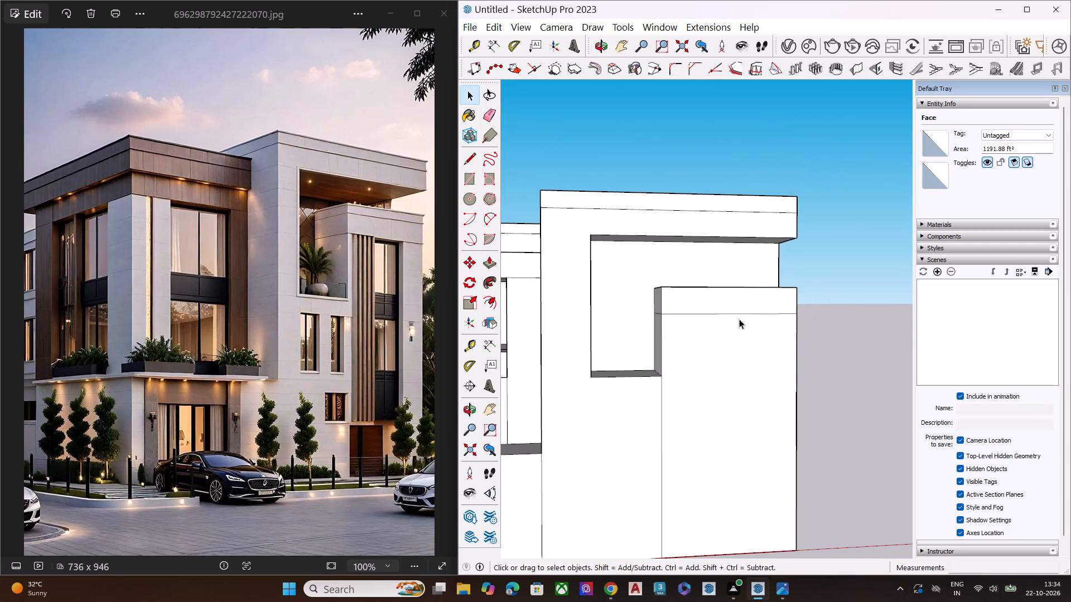
middle_click_drag(739, 319, 755, 299)
key("space")
left_click(837, 341)
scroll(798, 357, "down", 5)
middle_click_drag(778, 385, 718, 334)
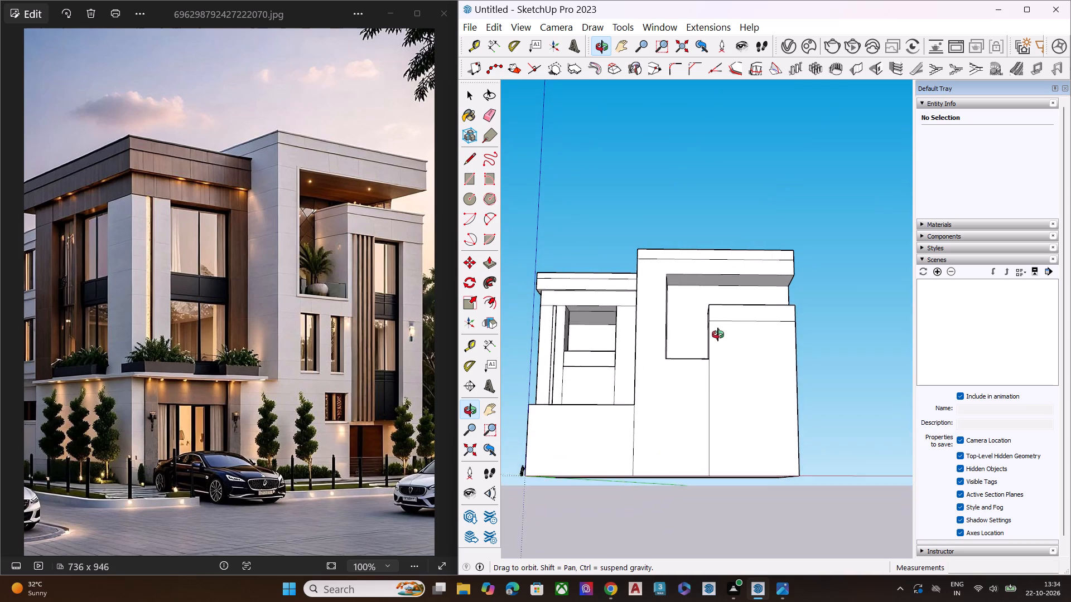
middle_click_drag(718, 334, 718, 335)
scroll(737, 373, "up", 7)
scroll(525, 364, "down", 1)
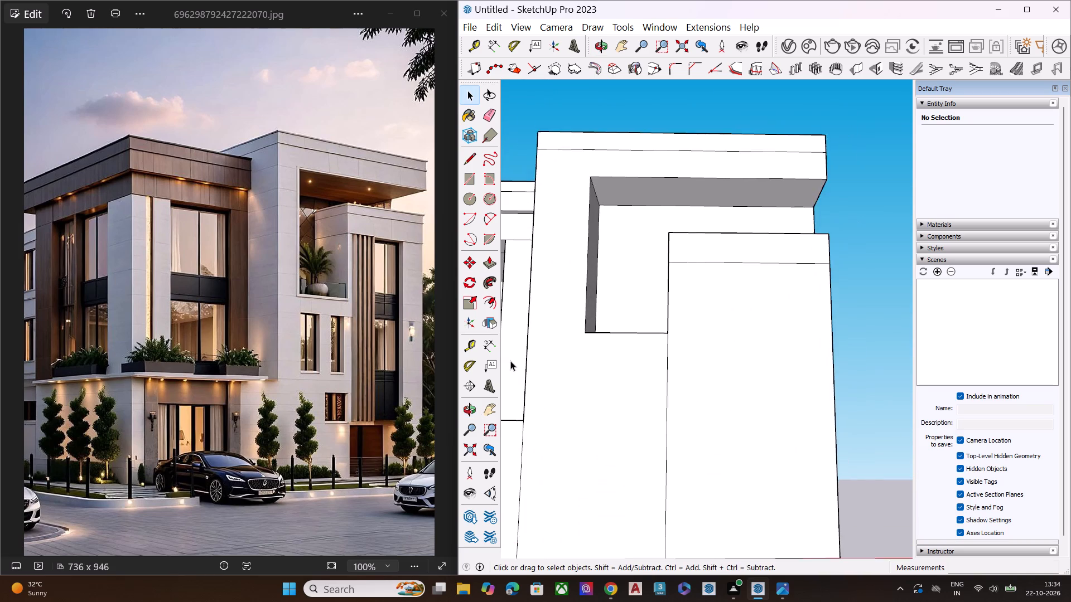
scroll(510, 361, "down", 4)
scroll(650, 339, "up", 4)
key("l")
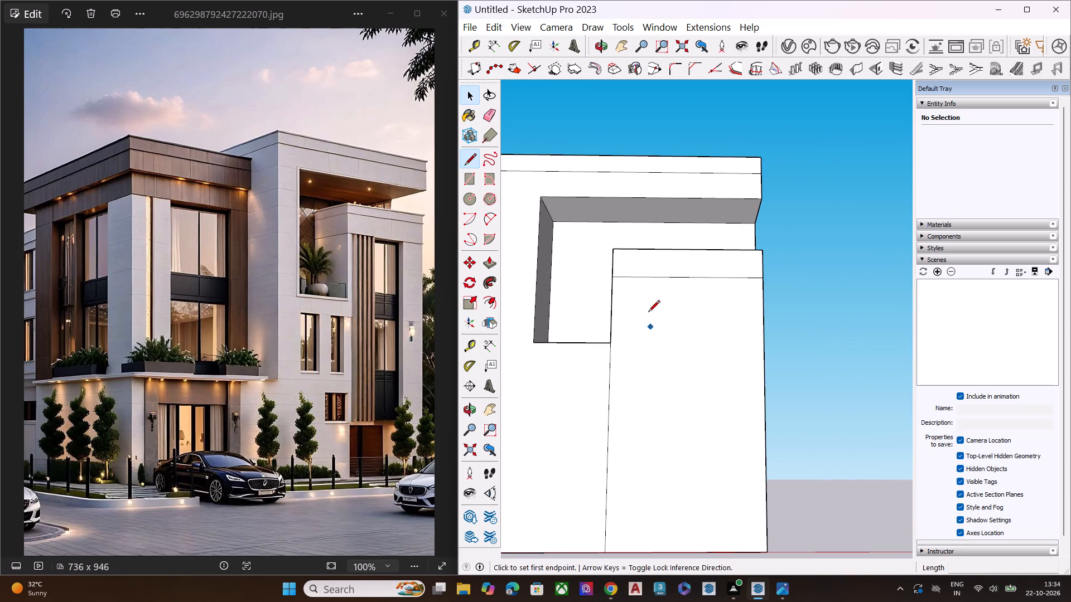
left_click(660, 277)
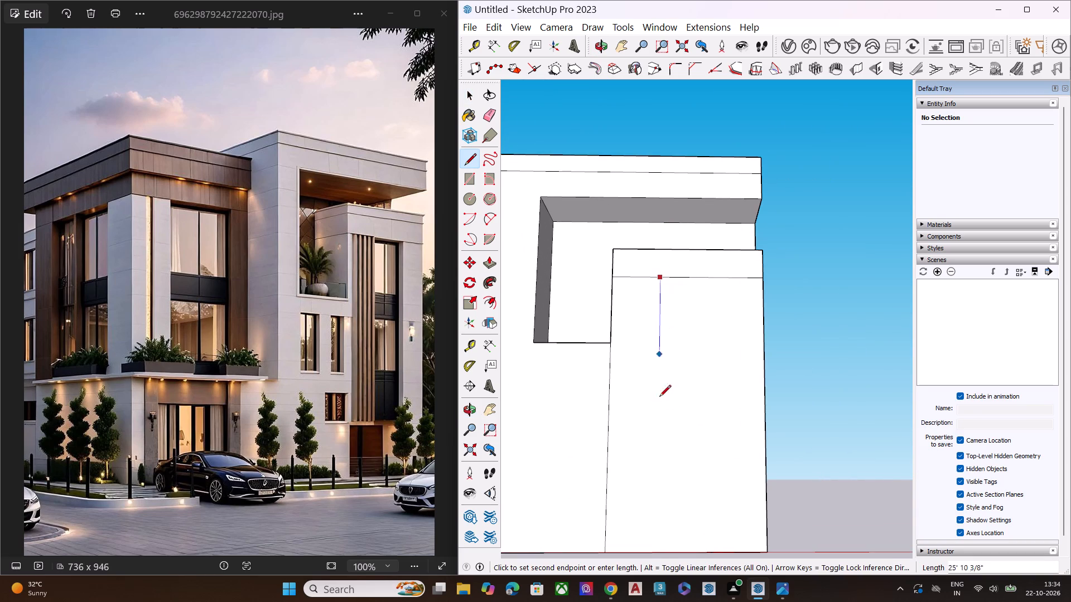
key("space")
Draw a horizontal line across the full width of the balcony-side block's front face, a short distance above ground level.
scroll(673, 429, "down", 5)
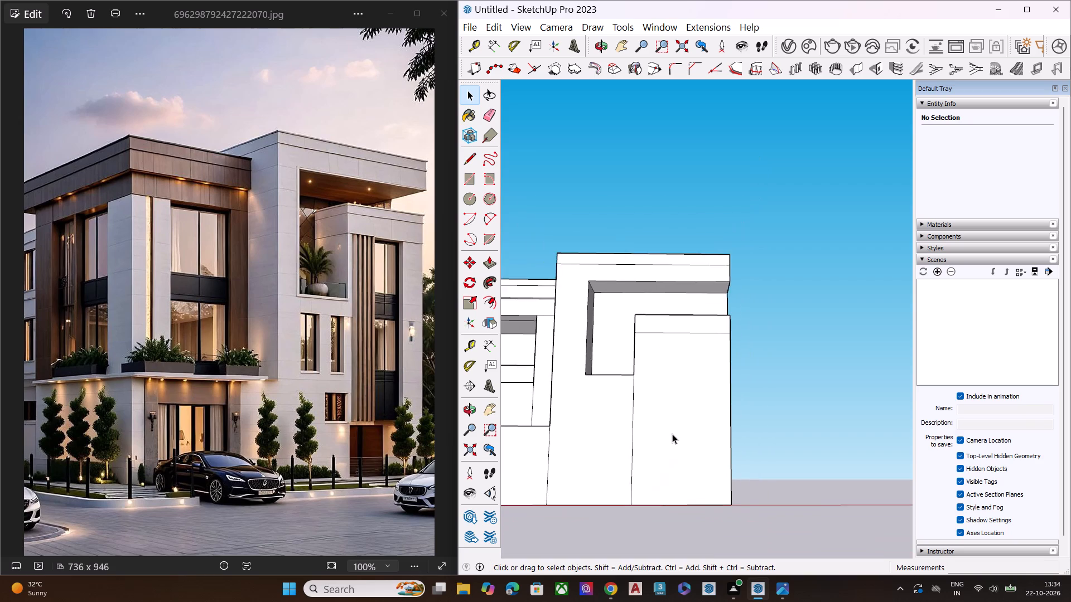
scroll(655, 505, "up", 4)
scroll(655, 505, "down", 1)
scroll(655, 505, "up", 1)
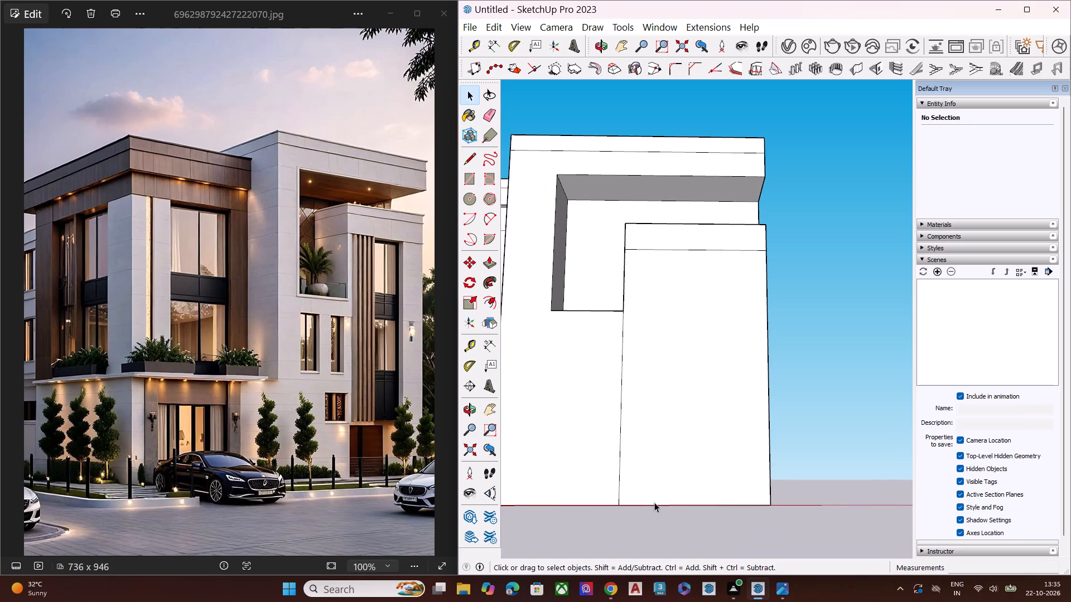
key("l")
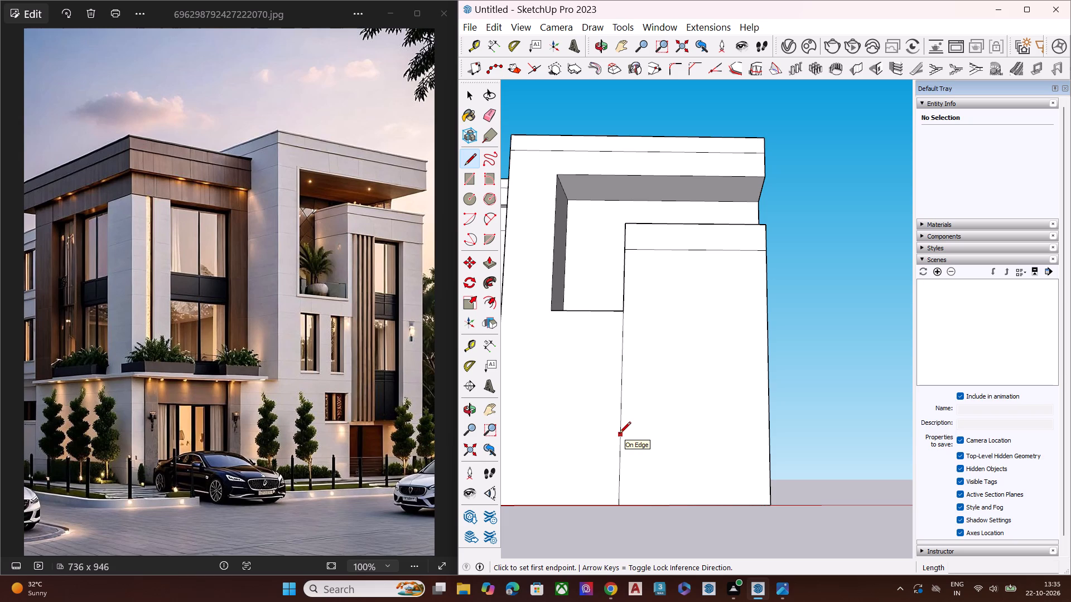
left_click(619, 434)
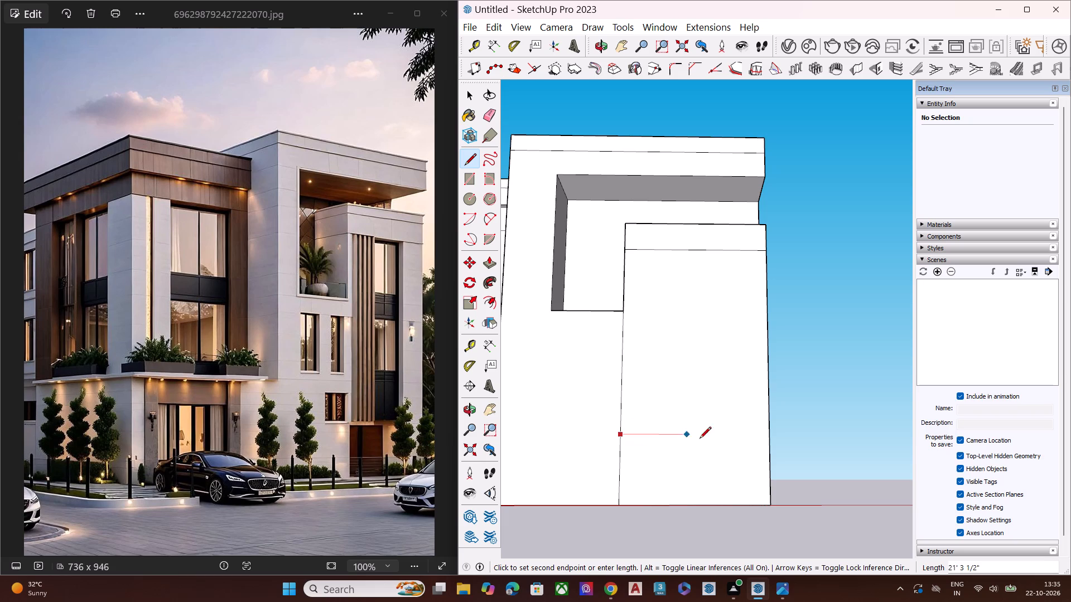
left_click(768, 438)
key("space")
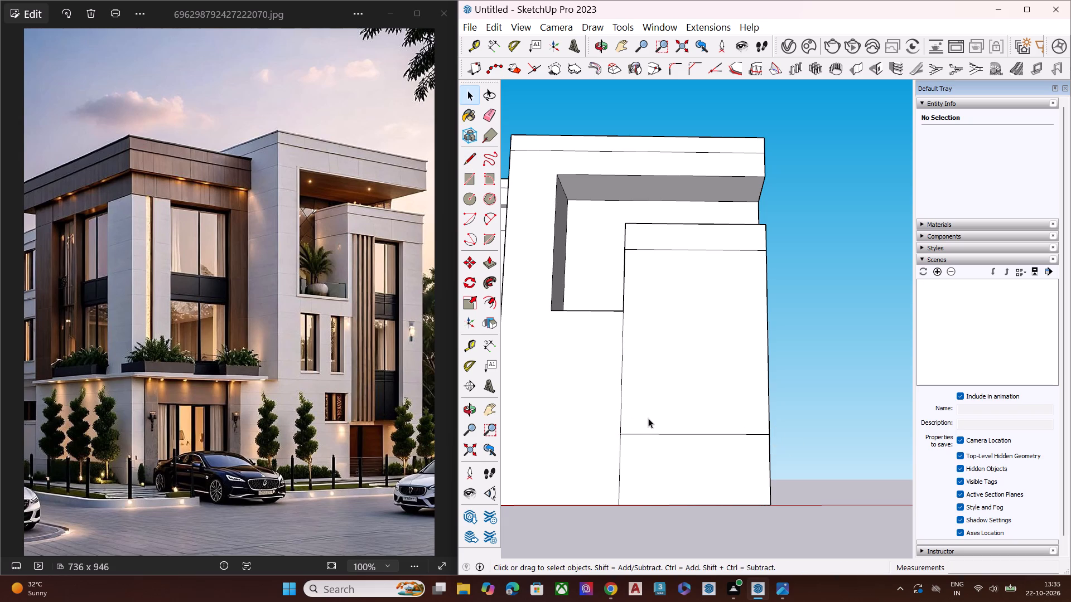
Draw two vertical lines about 60' long between the block's top band line and its lower horizontal line, outlining a tall central panel.
middle_click_drag(645, 433, 635, 478)
scroll(732, 386, "up", 1)
key("l")
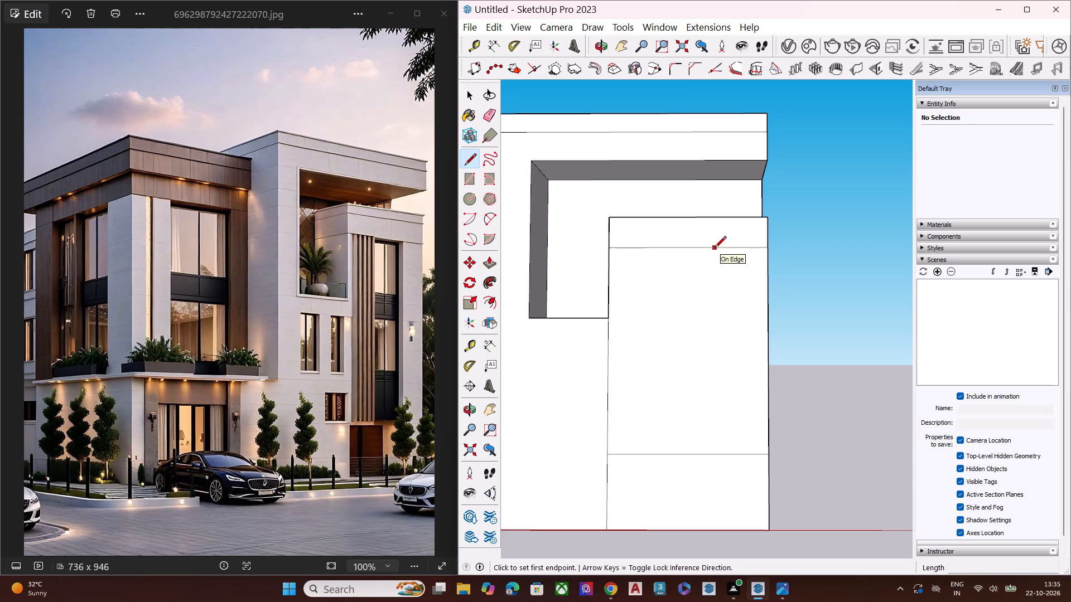
left_click(721, 250)
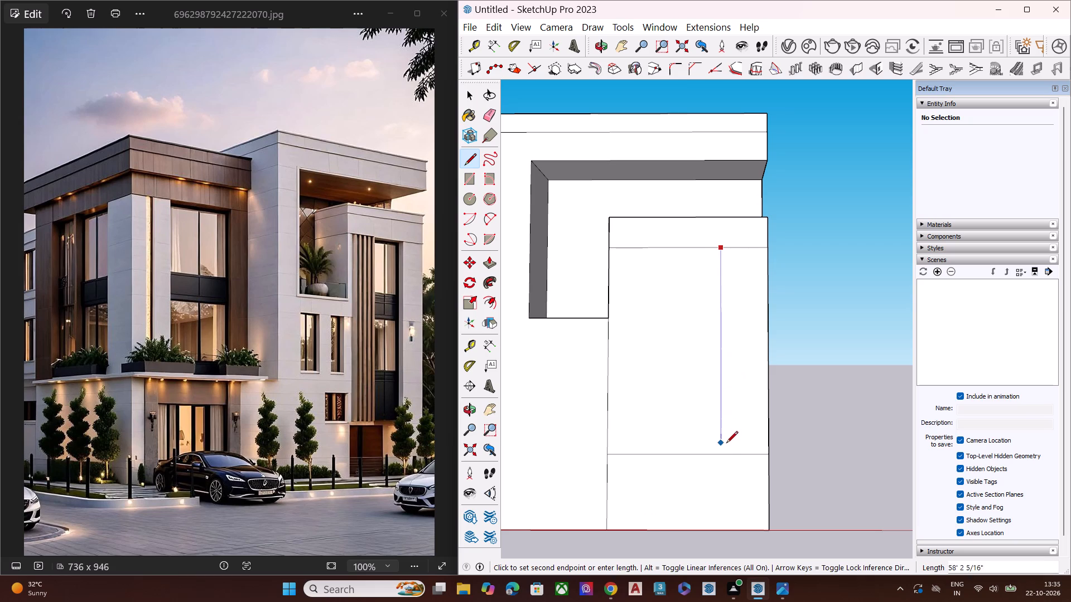
left_click(724, 453)
key("space")
middle_click_drag(690, 305, 702, 332)
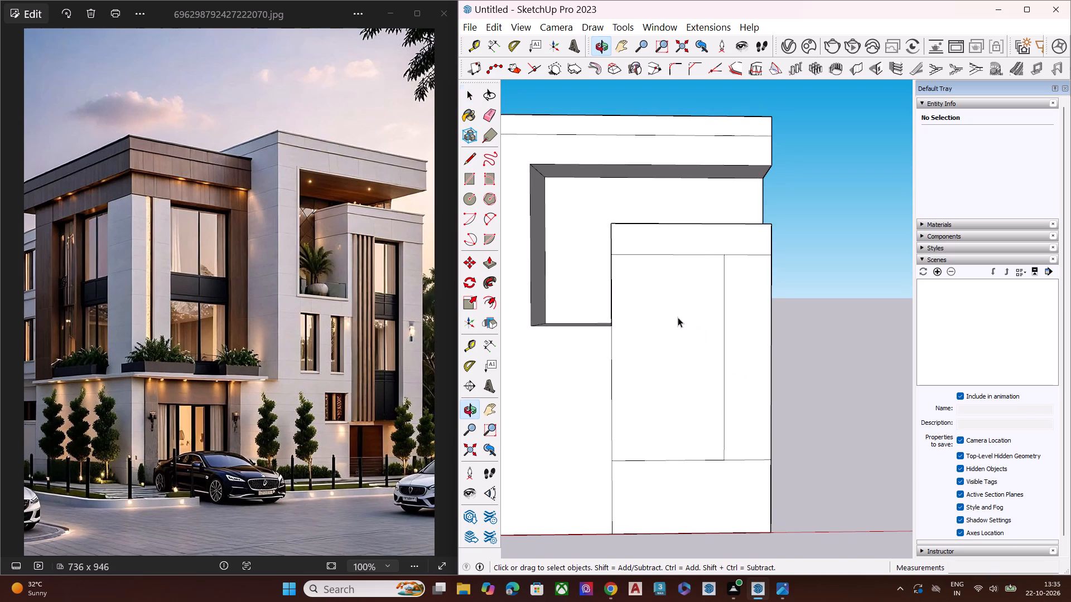
key("l")
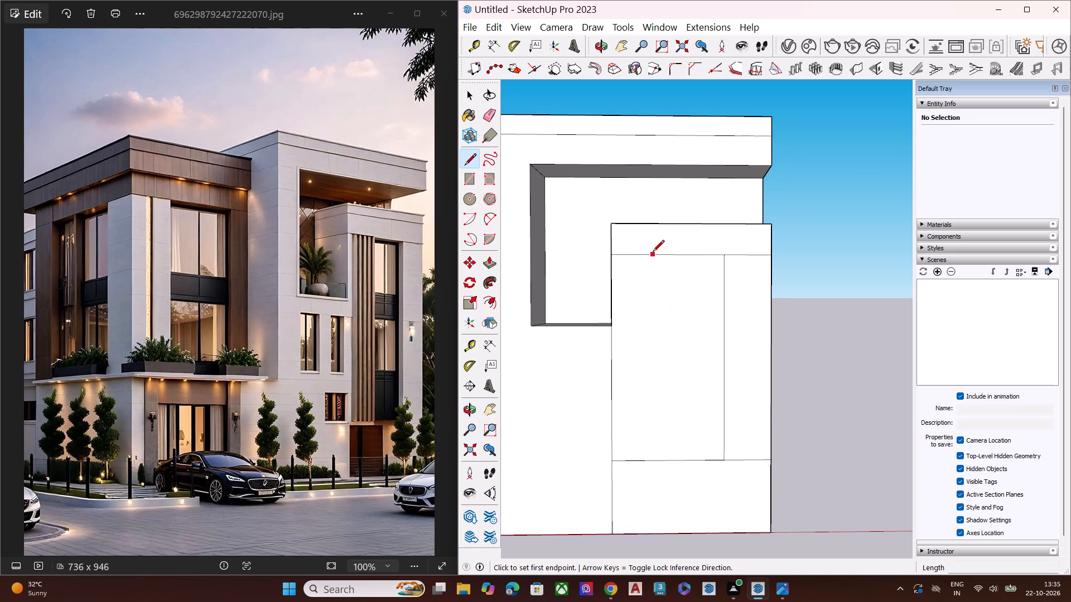
left_click(653, 253)
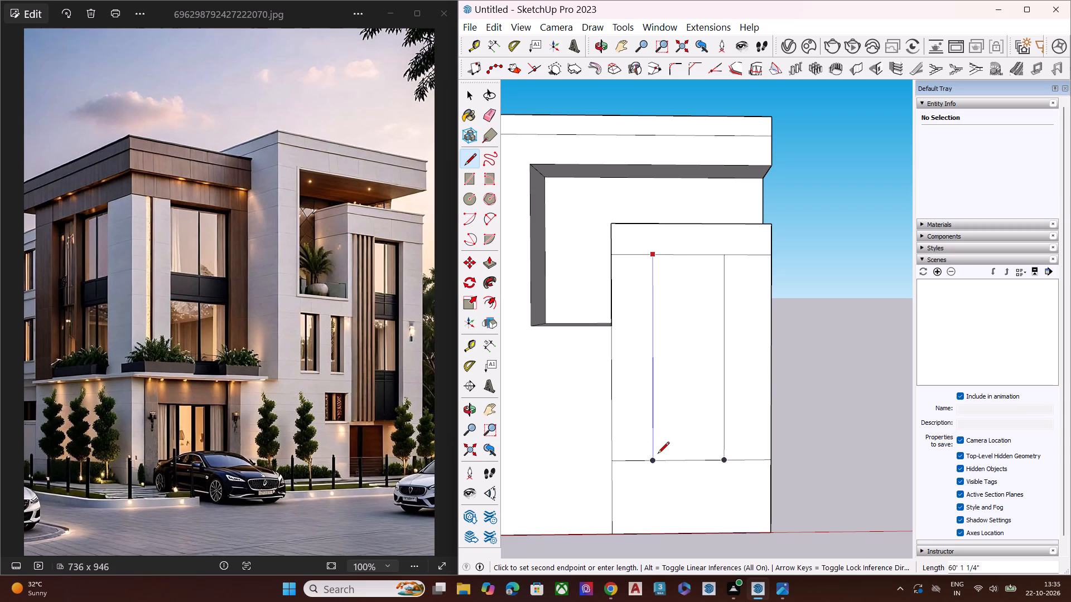
left_click(658, 458)
key("space")
Widen the front-face strip between the balcony-side edge and the tall central panel slightly with Scale.
middle_click_drag(697, 323, 711, 418)
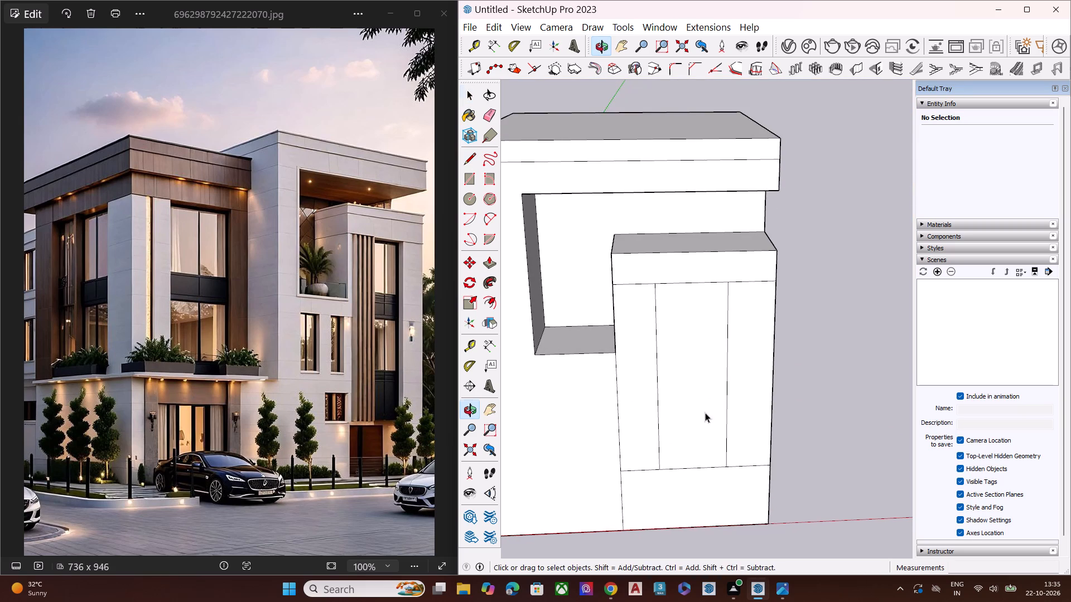
middle_click_drag(678, 368, 680, 313)
scroll(680, 313, "up", 4)
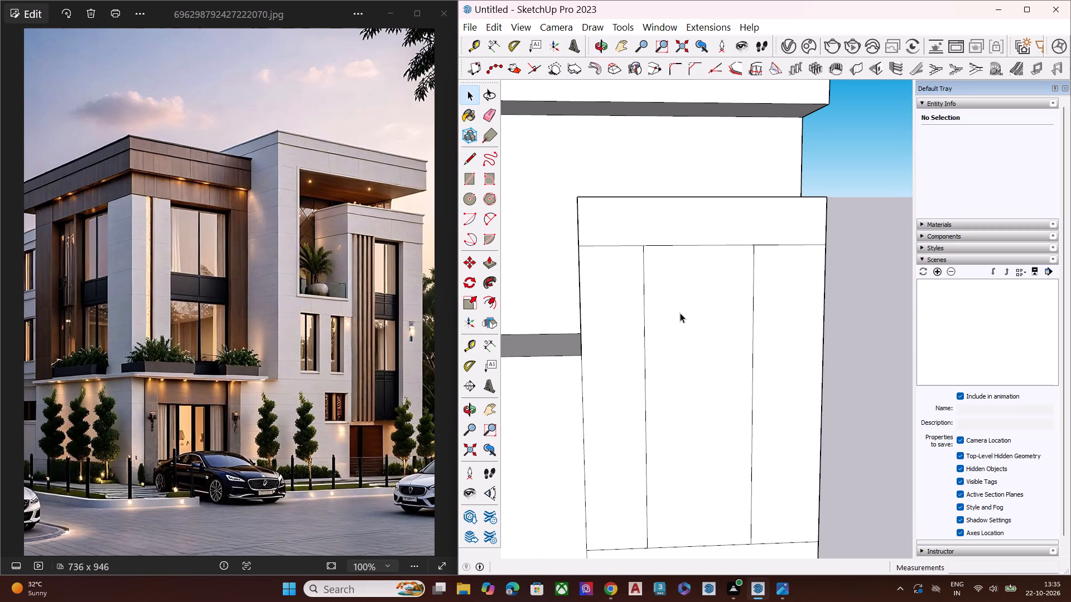
scroll(680, 313, "down", 2)
middle_click_drag(643, 352, 639, 322)
scroll(628, 341, "up", 3)
double_click(628, 341)
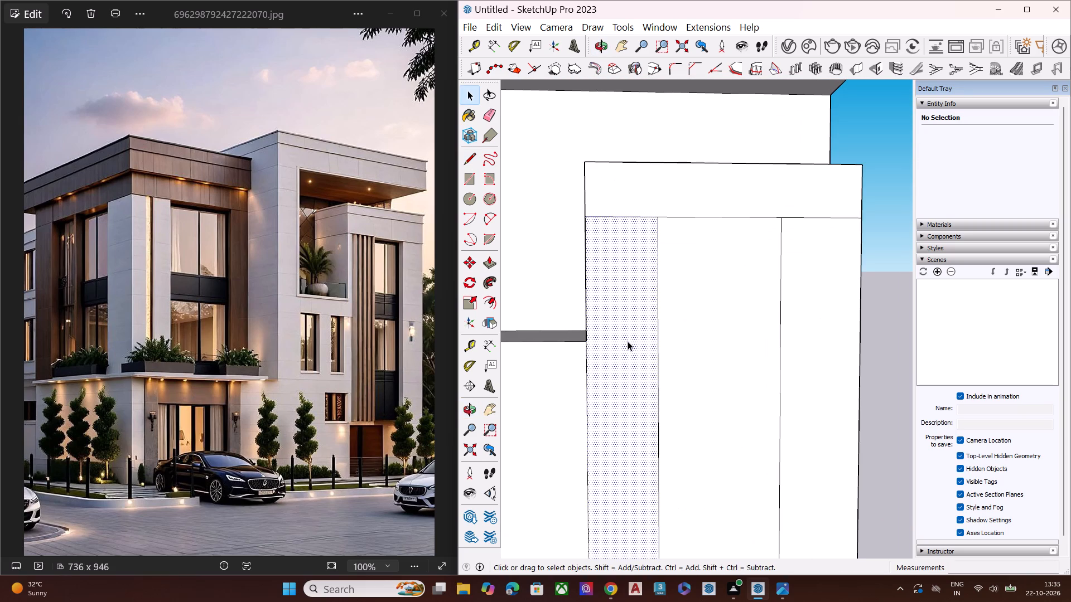
key("s")
left_click_drag(656, 395, 662, 396)
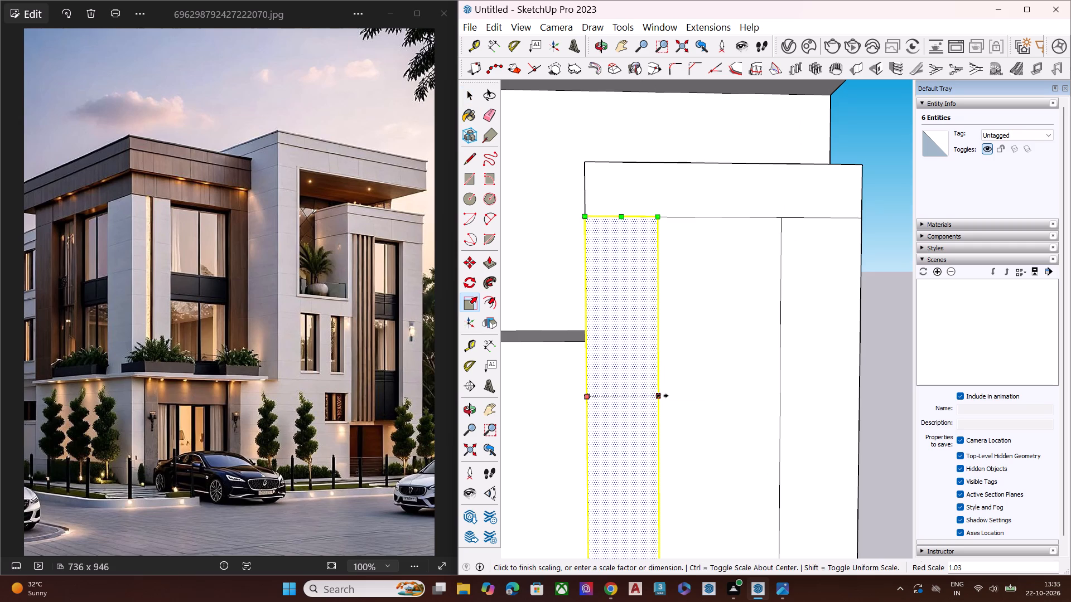
left_click_drag(662, 396, 669, 397)
key("space")
scroll(619, 332, "down", 4)
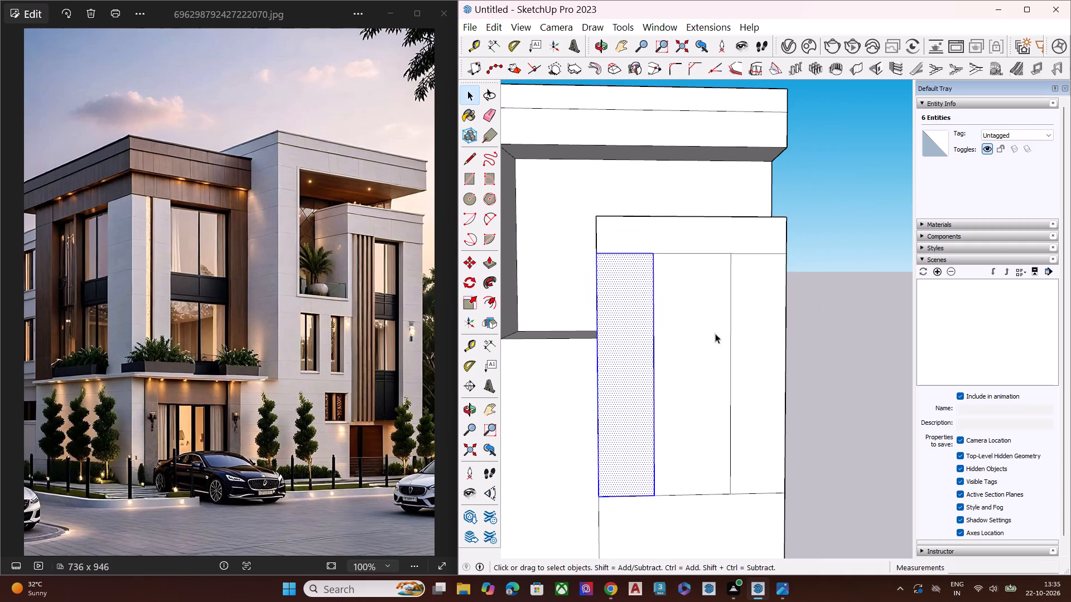
left_click(829, 328)
Examine the block's front panel layout from several angles and compare it with the slatted window strip in the reference photo.
scroll(705, 356, "down", 3)
scroll(696, 372, "up", 1)
scroll(696, 372, "down", 1)
middle_click_drag(696, 372, 713, 334)
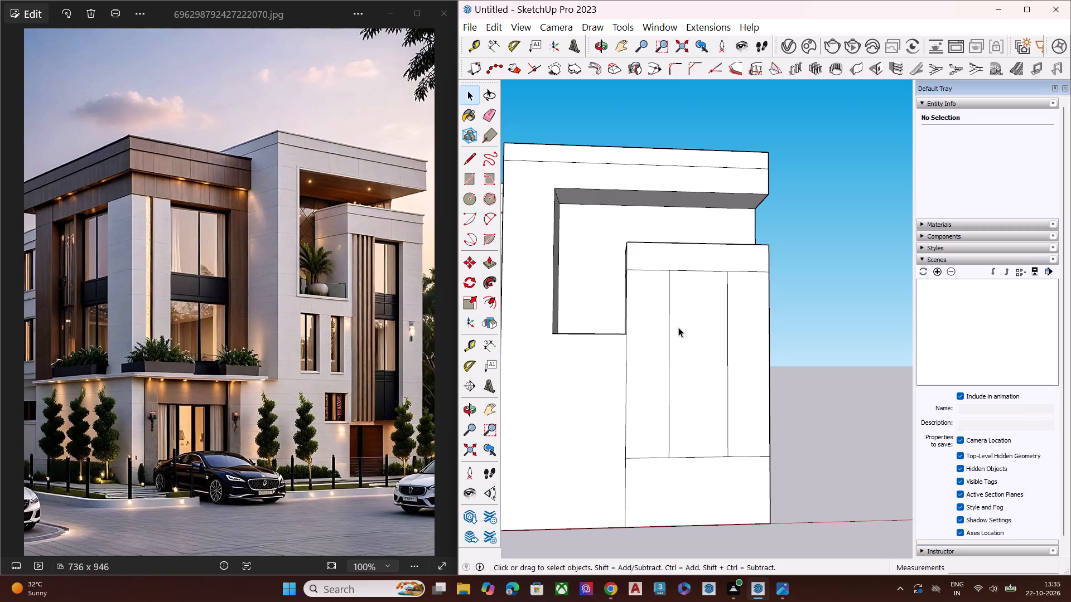
scroll(678, 327, "down", 4)
middle_click_drag(688, 349, 720, 304)
key("space")
left_click(798, 340)
key("space")
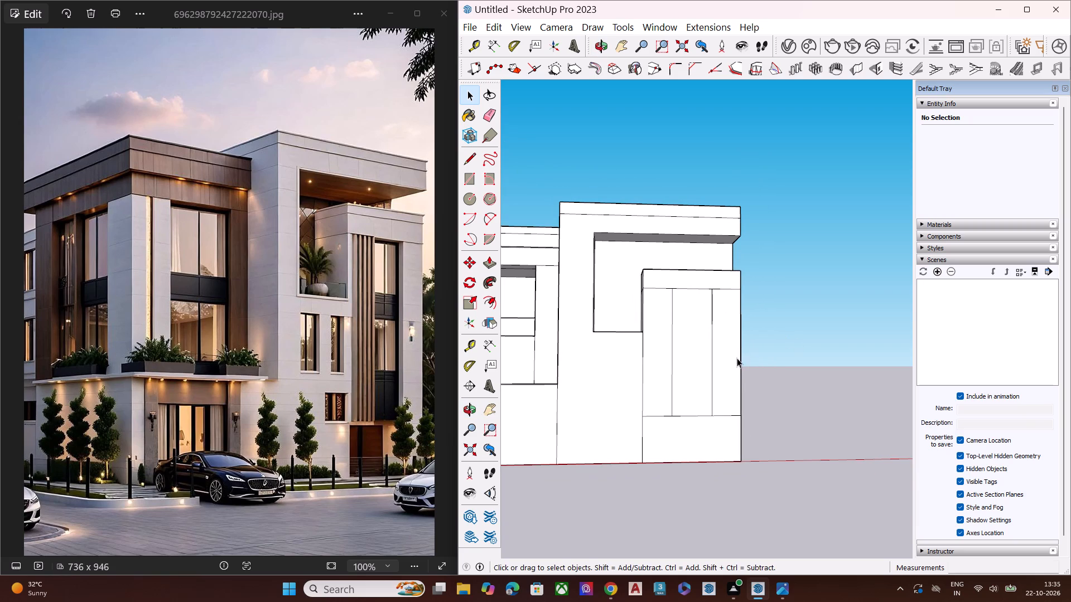
middle_click_drag(737, 355, 845, 389)
scroll(737, 349, "up", 1)
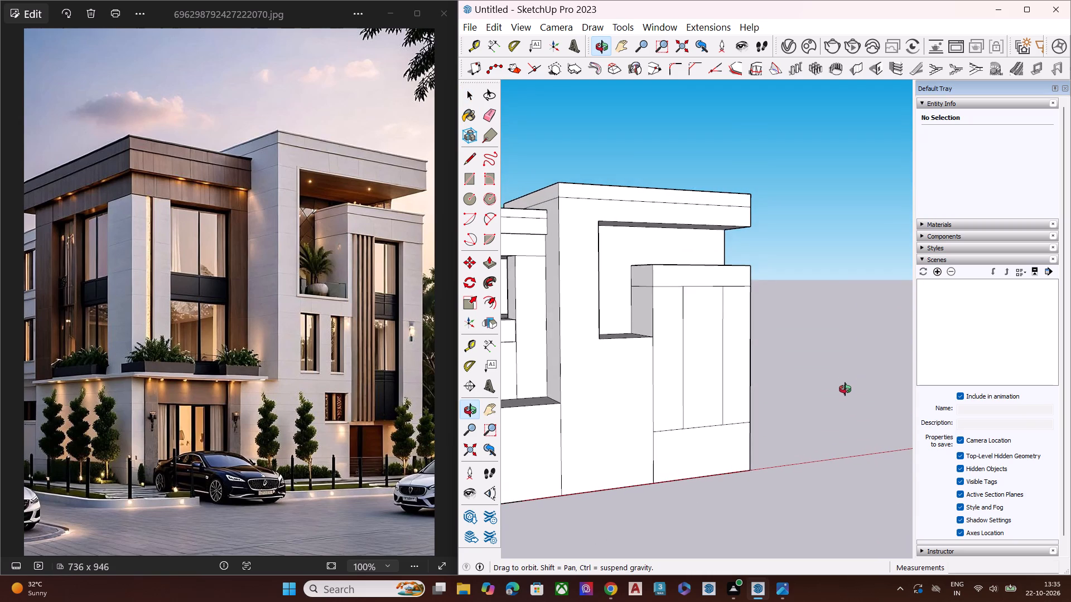
middle_click_drag(845, 389, 810, 489)
middle_click_drag(790, 491, 811, 358)
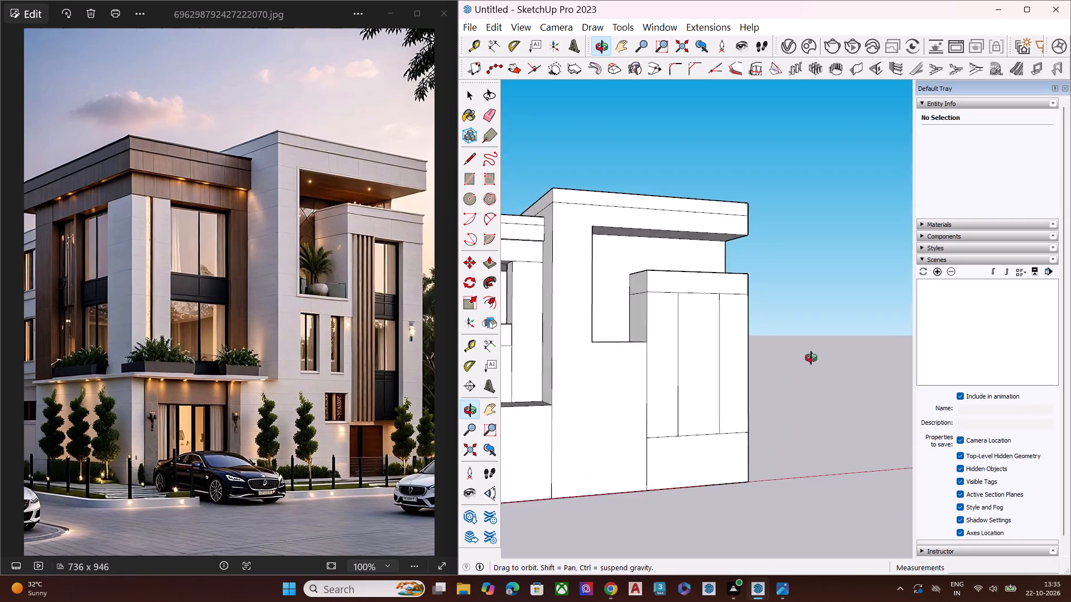
middle_click_drag(811, 358, 834, 325)
scroll(408, 295, "up", 3)
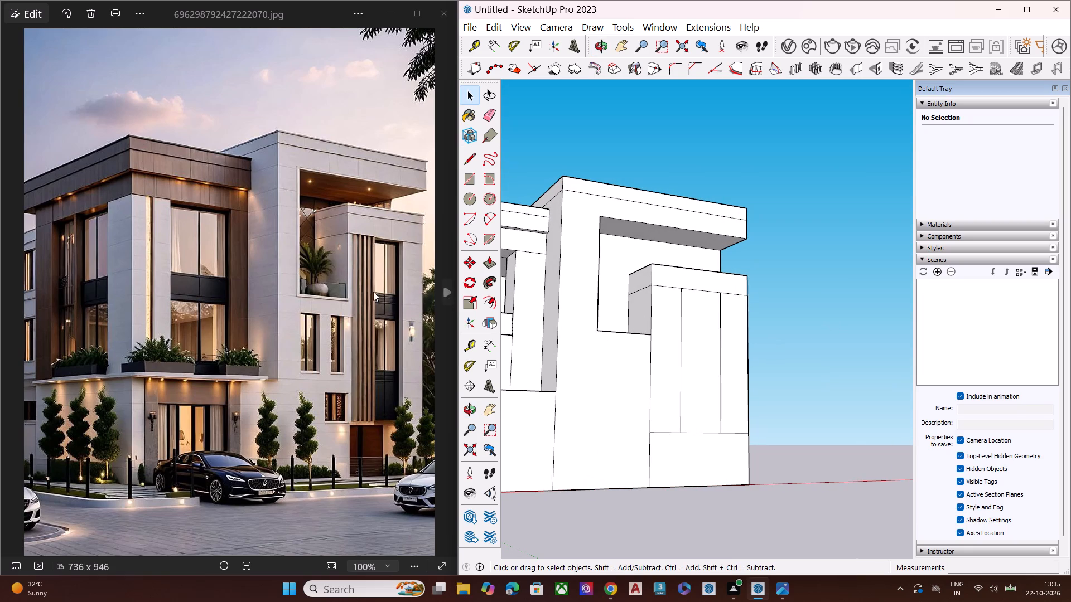
scroll(373, 292, "up", 7)
scroll(362, 353, "up", 4)
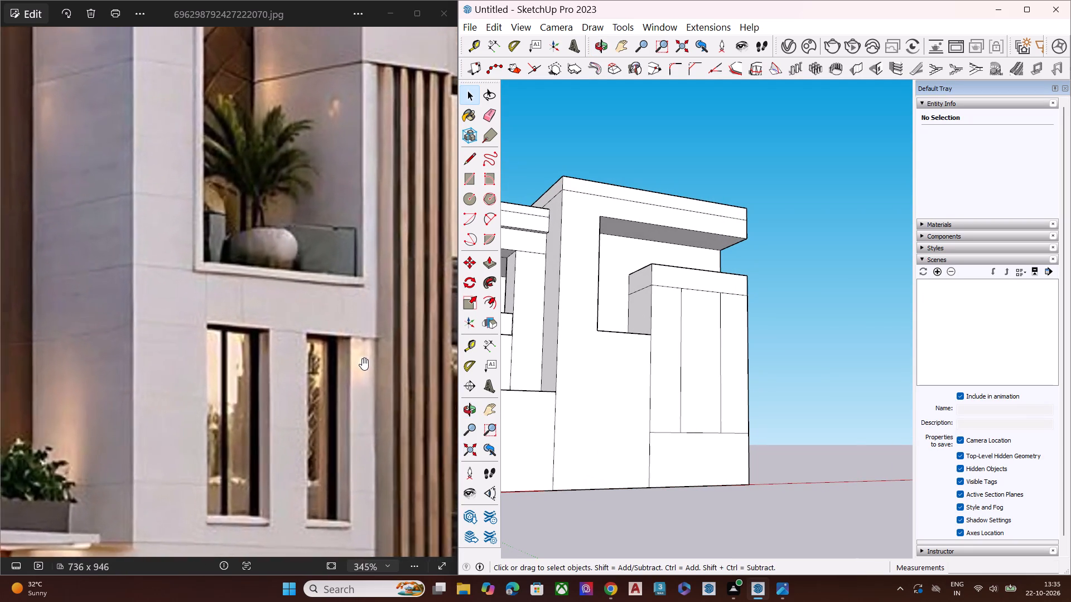
scroll(362, 358, "up", 4)
scroll(362, 358, "down", 9)
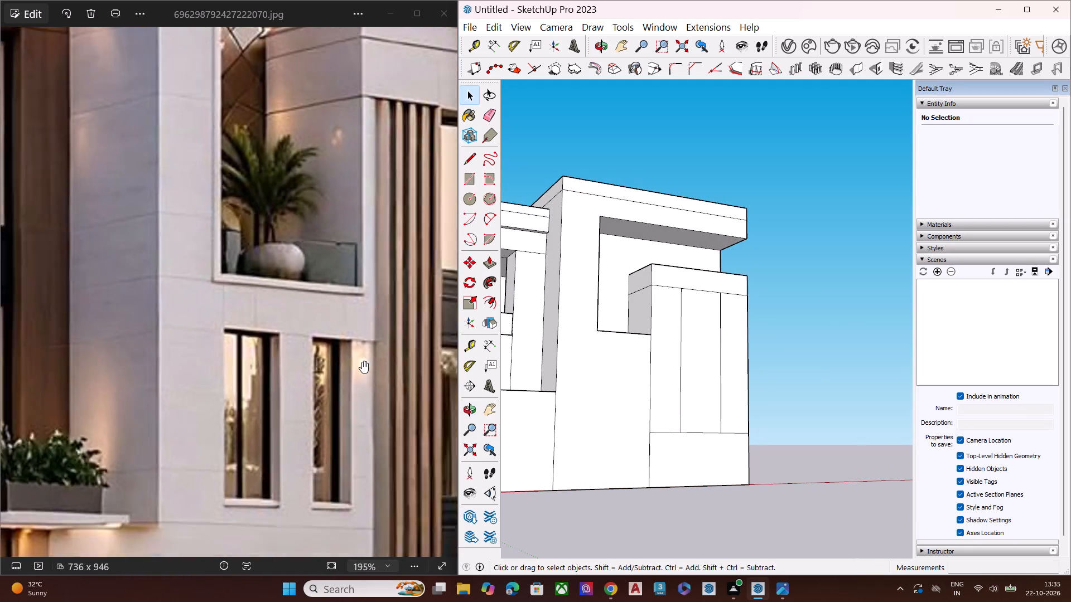
scroll(362, 361, "down", 7)
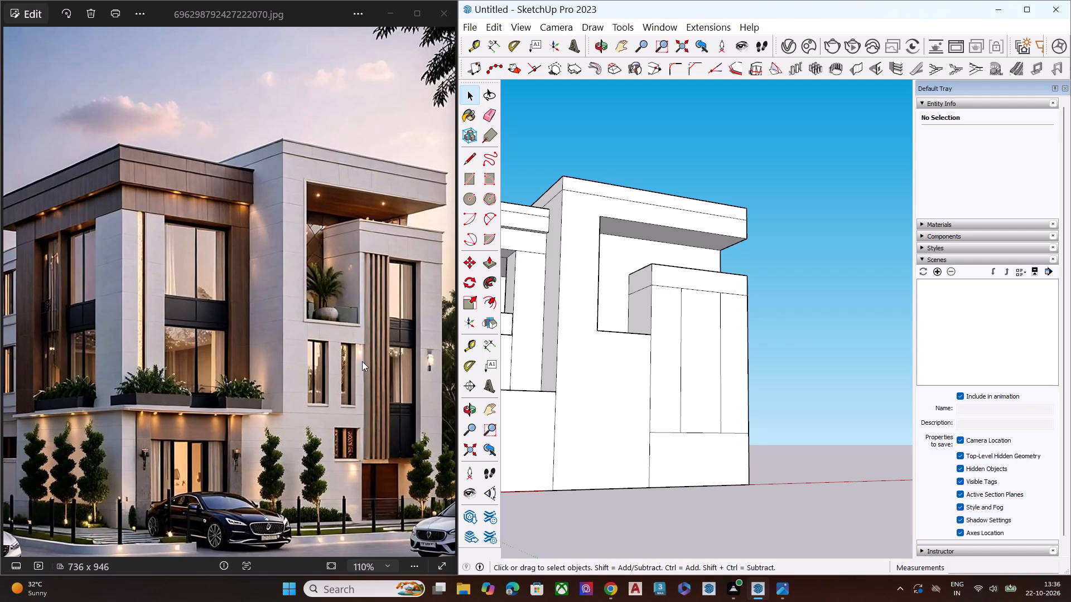
scroll(484, 312, "down", 1)
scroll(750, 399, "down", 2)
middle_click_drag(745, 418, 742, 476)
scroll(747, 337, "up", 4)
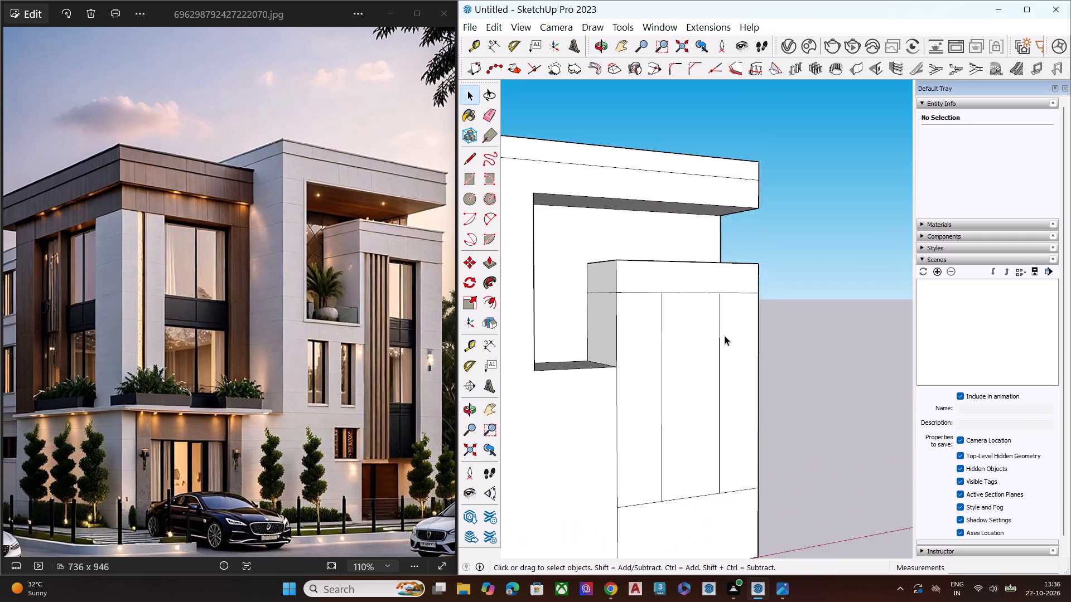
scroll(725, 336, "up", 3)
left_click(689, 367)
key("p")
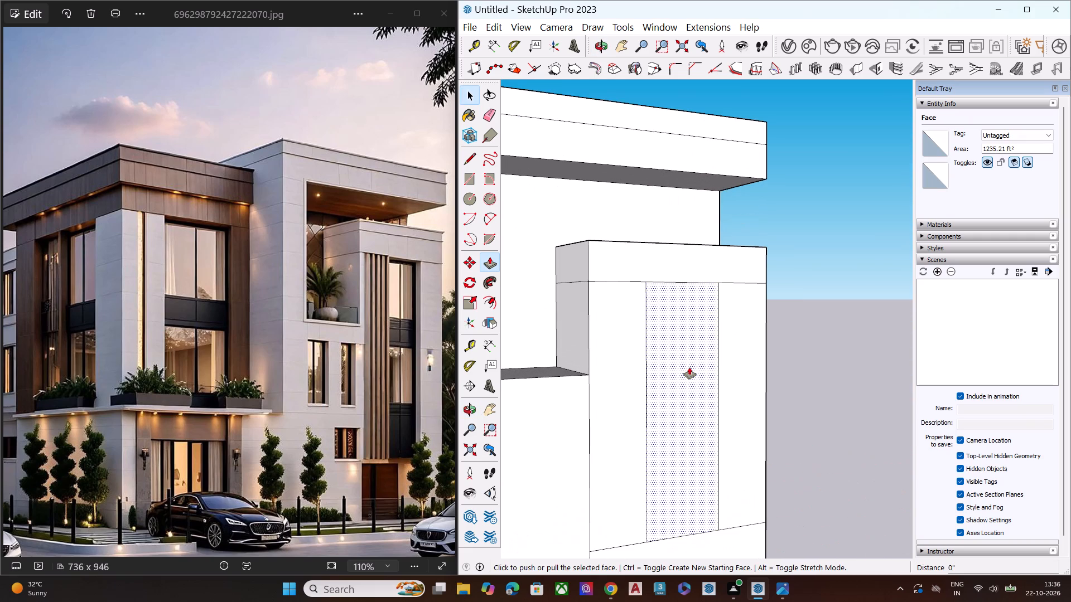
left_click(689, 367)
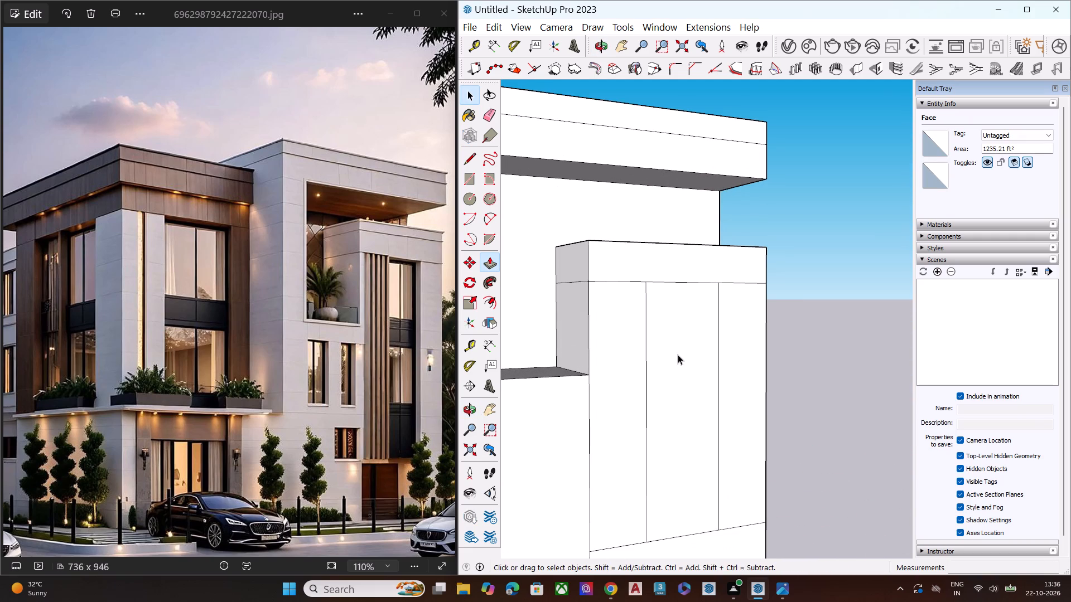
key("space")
Recess the tall central panel on the block's front face about 3' 11" with Push/Pull.
scroll(708, 393, "down", 3)
middle_click_drag(684, 435, 702, 385)
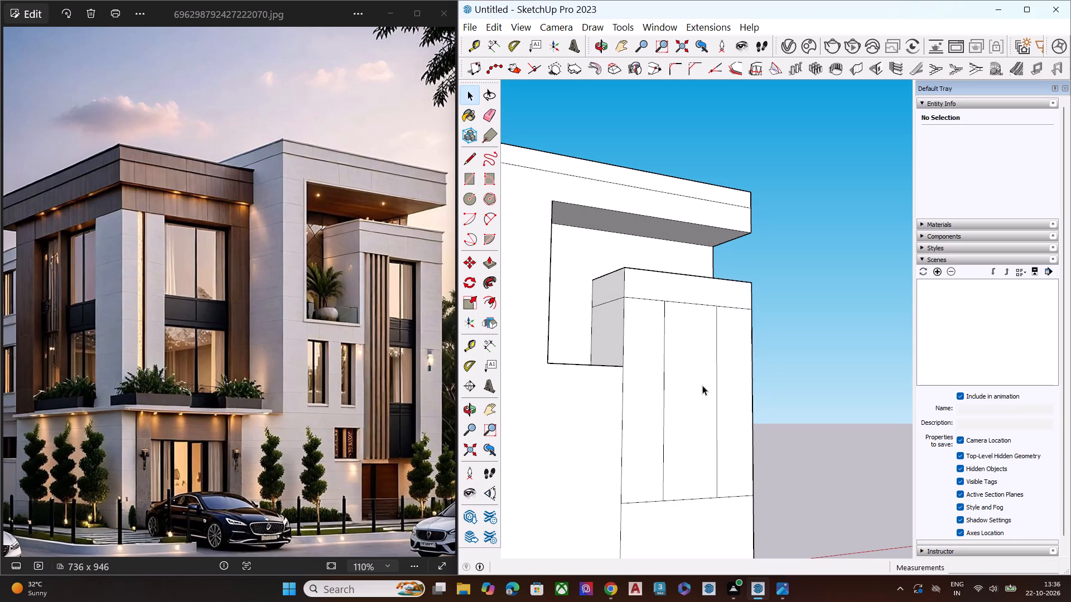
key("p")
left_click(702, 385)
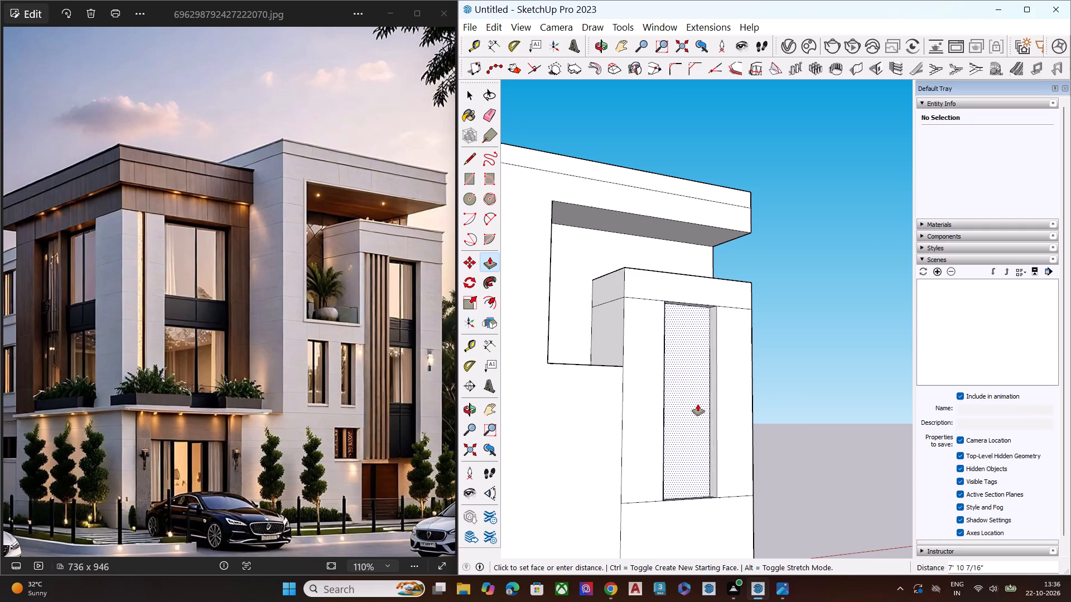
middle_click_drag(698, 404, 774, 467)
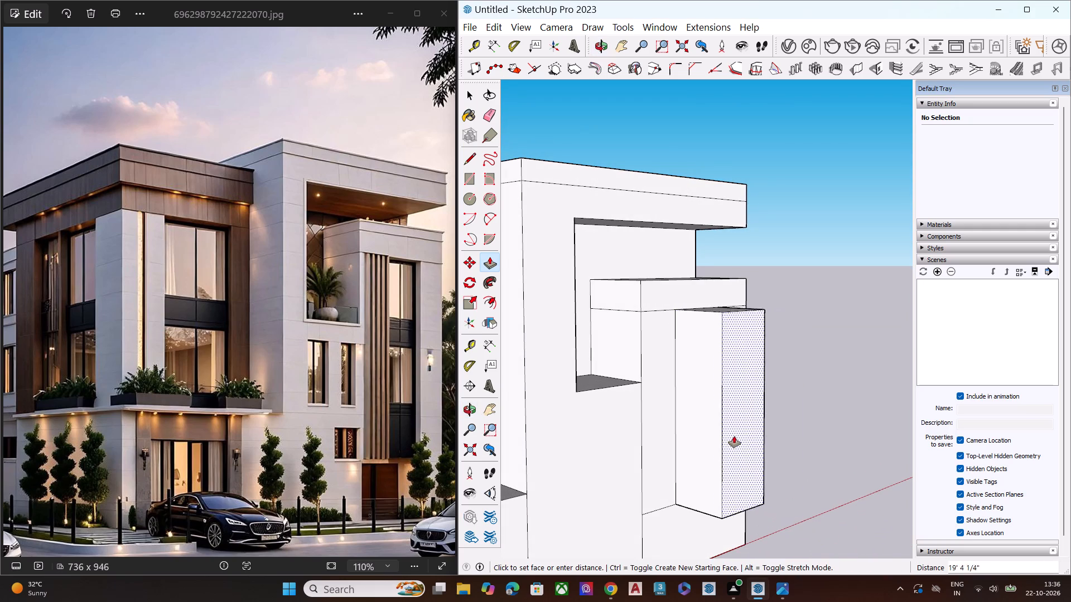
scroll(698, 400, "up", 5)
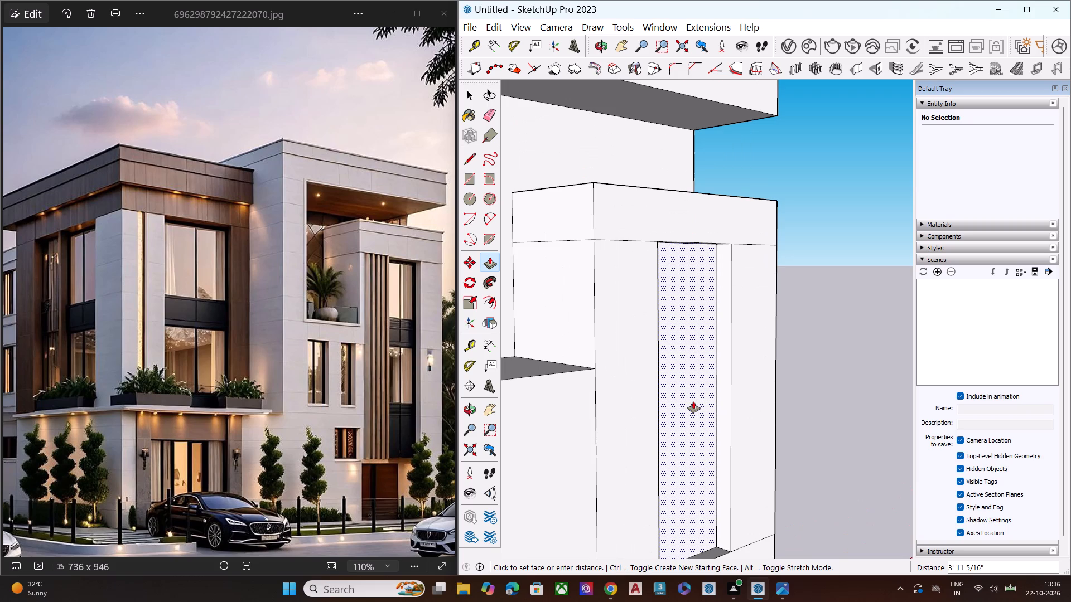
left_click(694, 404)
key("space")
left_click(834, 376)
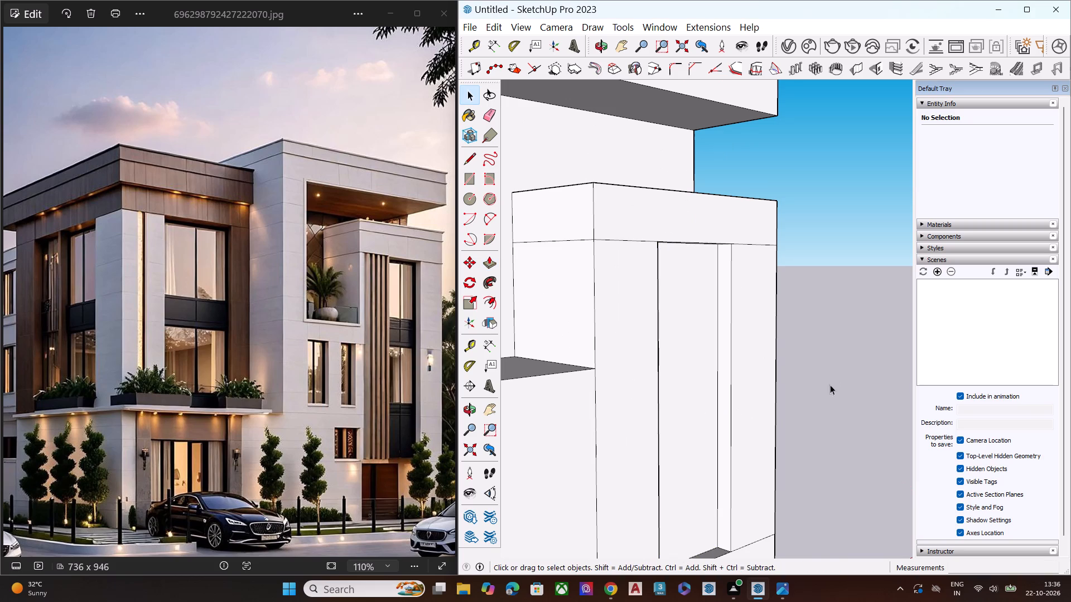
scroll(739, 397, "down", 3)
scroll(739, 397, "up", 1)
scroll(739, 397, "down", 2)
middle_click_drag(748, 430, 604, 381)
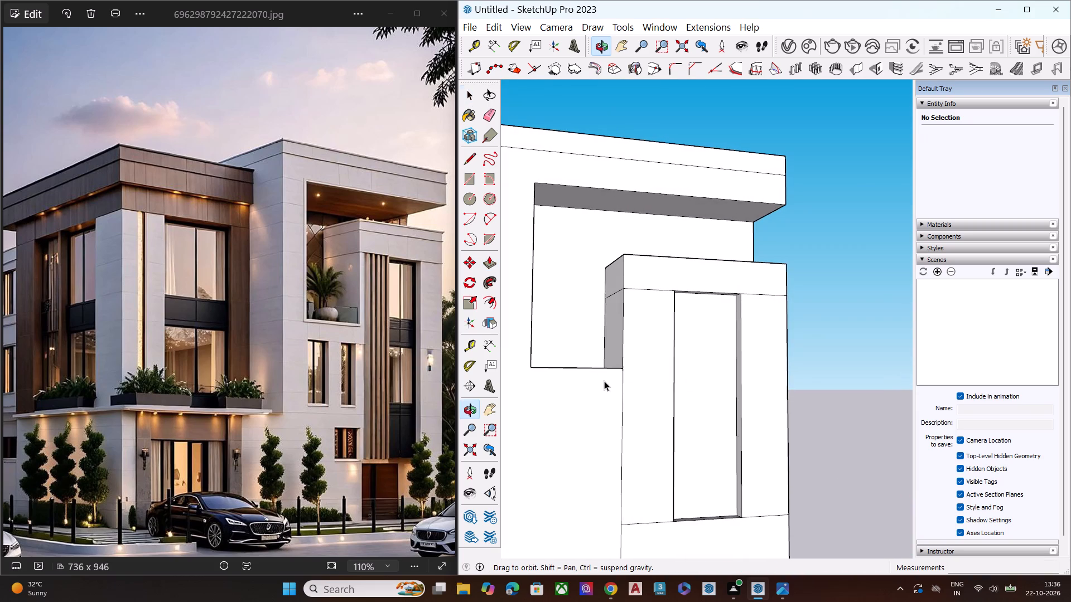
Examine the reference photo's ground-floor door, small windows and entrance wall, and compare them with the model's front massing.
scroll(681, 383, "down", 5)
scroll(666, 525, "up", 4)
scroll(399, 505, "up", 8)
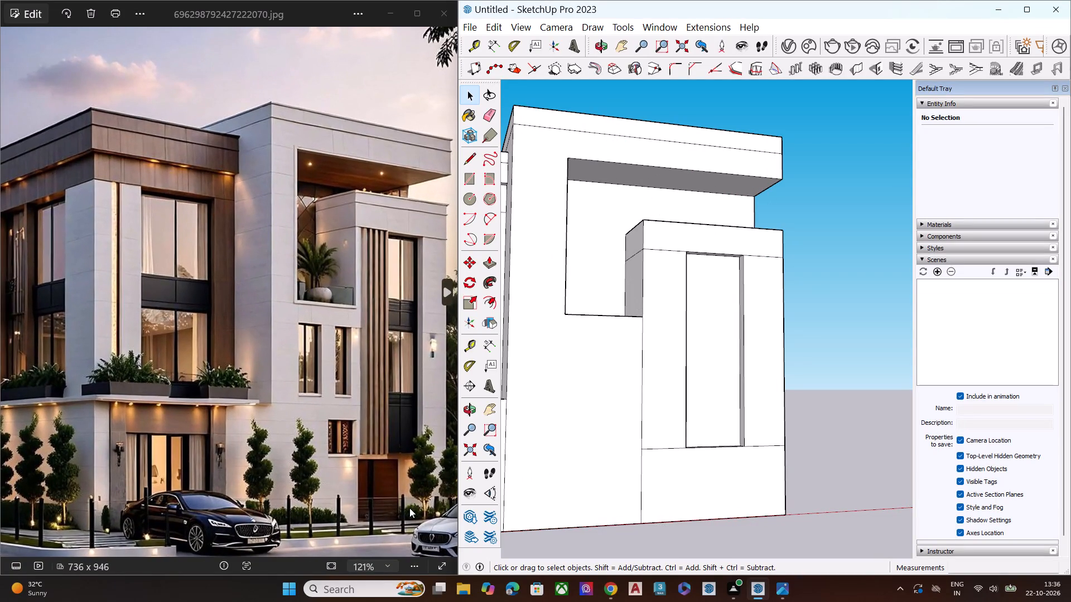
scroll(409, 508, "up", 9)
scroll(394, 491, "down", 1)
scroll(394, 491, "up", 6)
scroll(361, 453, "up", 1)
scroll(361, 453, "down", 1)
scroll(361, 453, "up", 5)
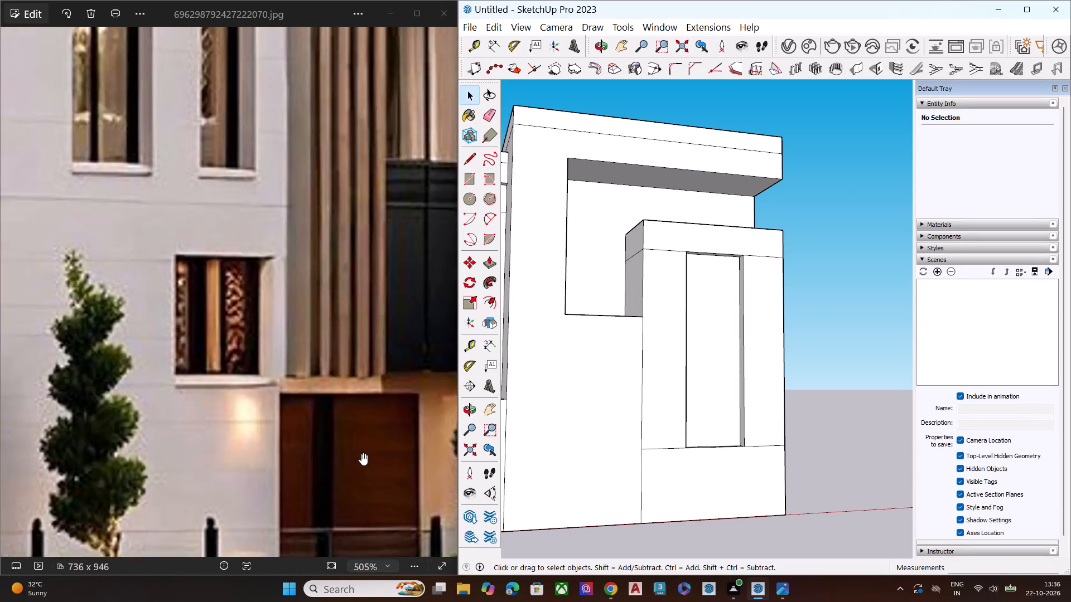
scroll(361, 453, "up", 2)
scroll(342, 462, "down", 19)
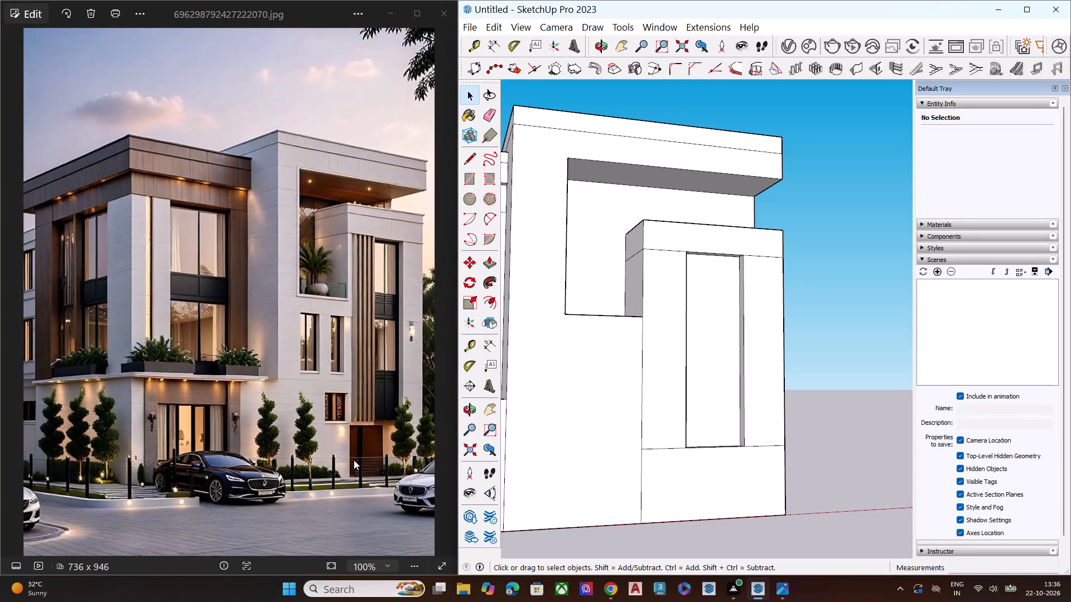
scroll(353, 459, "down", 2)
scroll(734, 423, "down", 3)
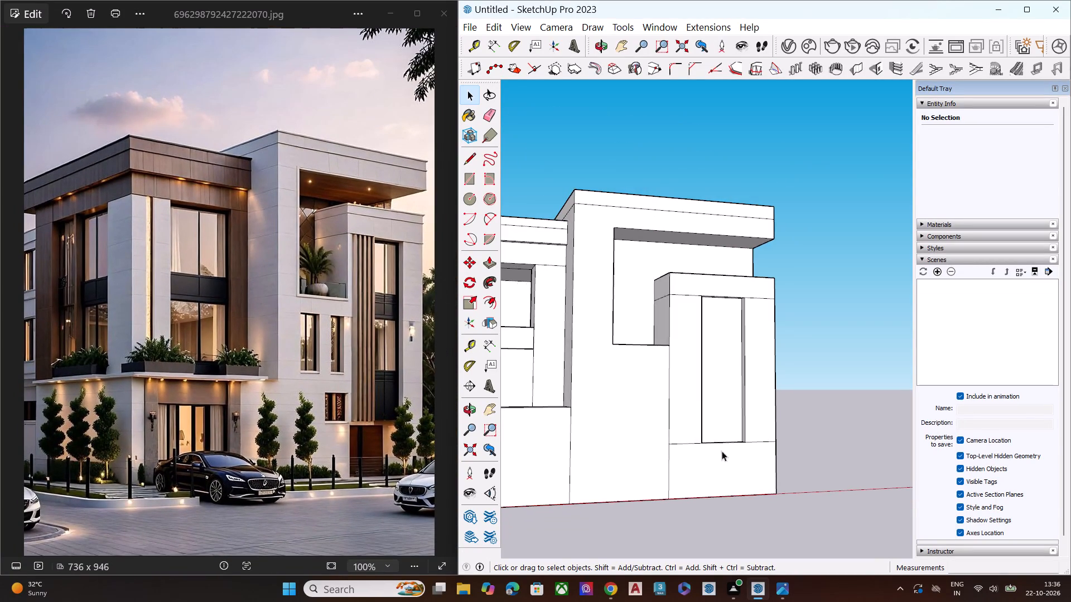
middle_click_drag(714, 453, 688, 458)
scroll(672, 454, "up", 1)
scroll(696, 434, "down", 6)
scroll(577, 445, "up", 7)
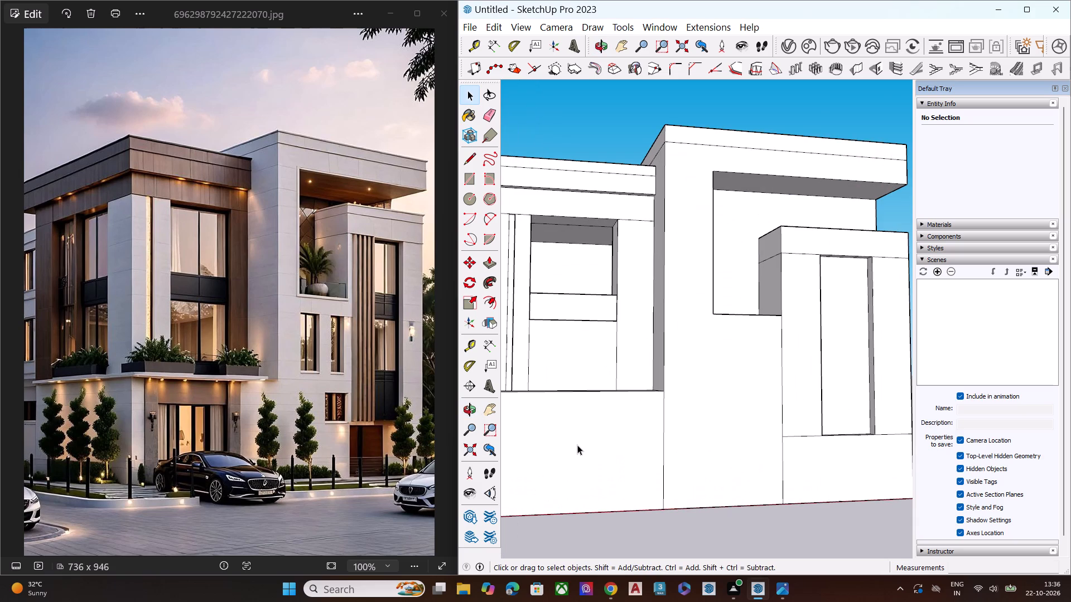
scroll(283, 461, "up", 11)
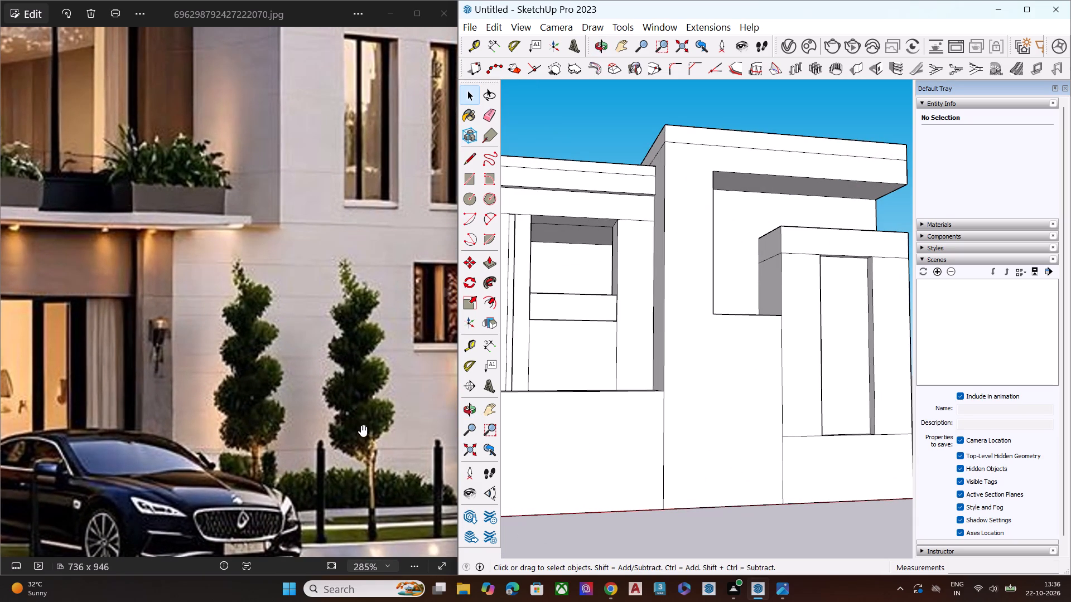
middle_click_drag(355, 422, 252, 358)
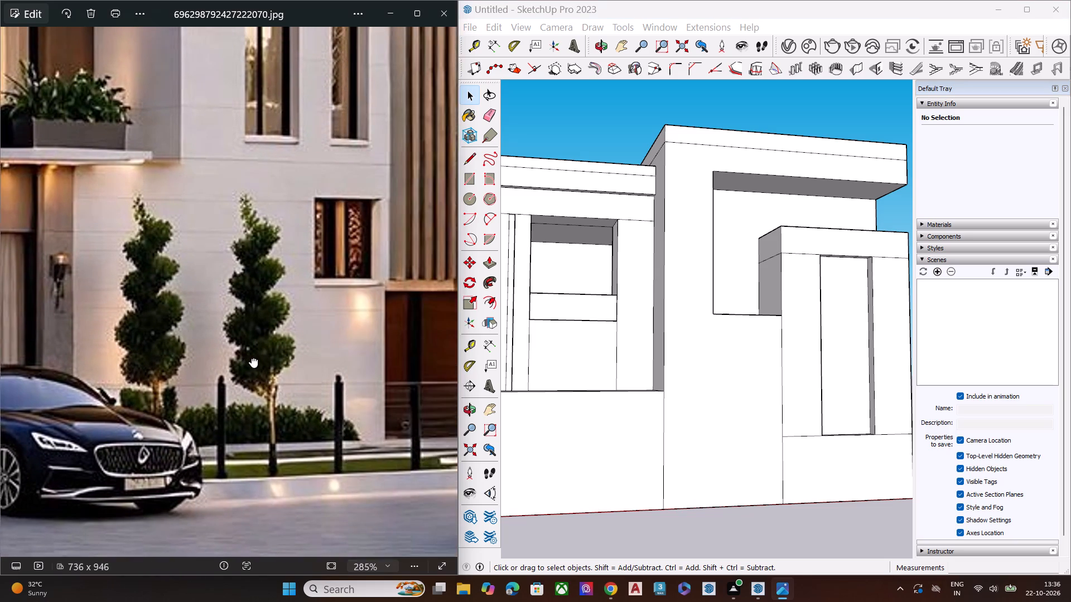
middle_click_drag(252, 358, 255, 361)
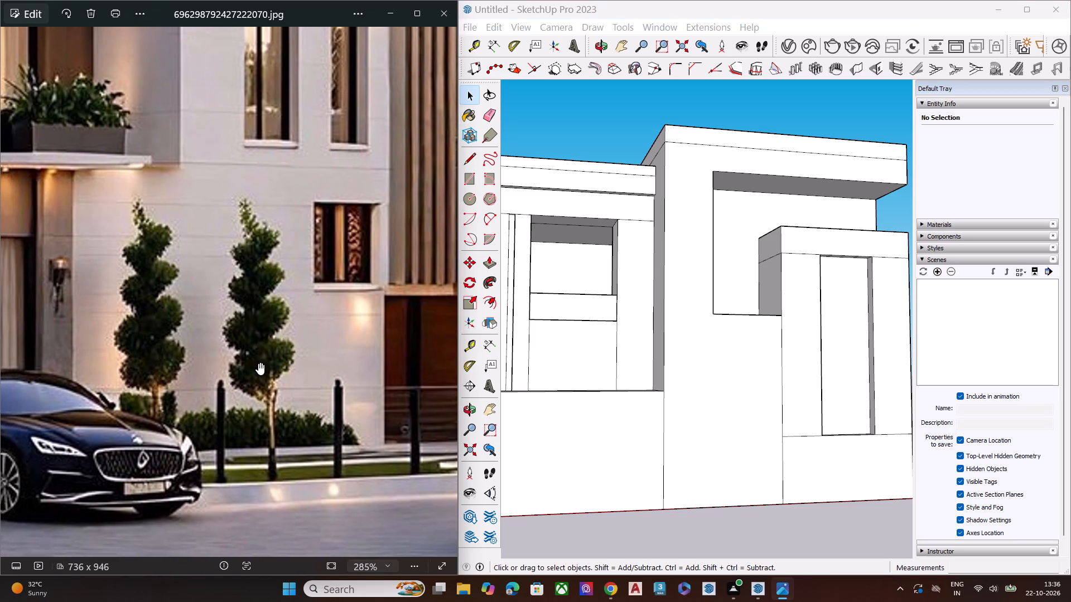
scroll(258, 367, "down", 14)
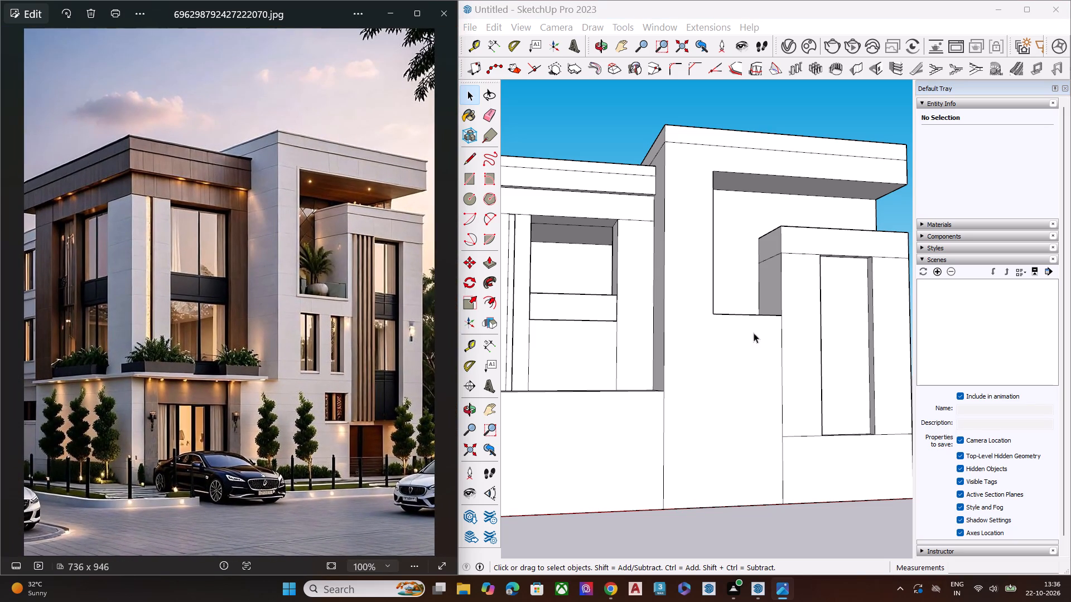
Push the panel below the lower wing's window sill band inward about 1' 9/16" with Push/Pull.
scroll(768, 339, "down", 6)
middle_click_drag(735, 383, 896, 450)
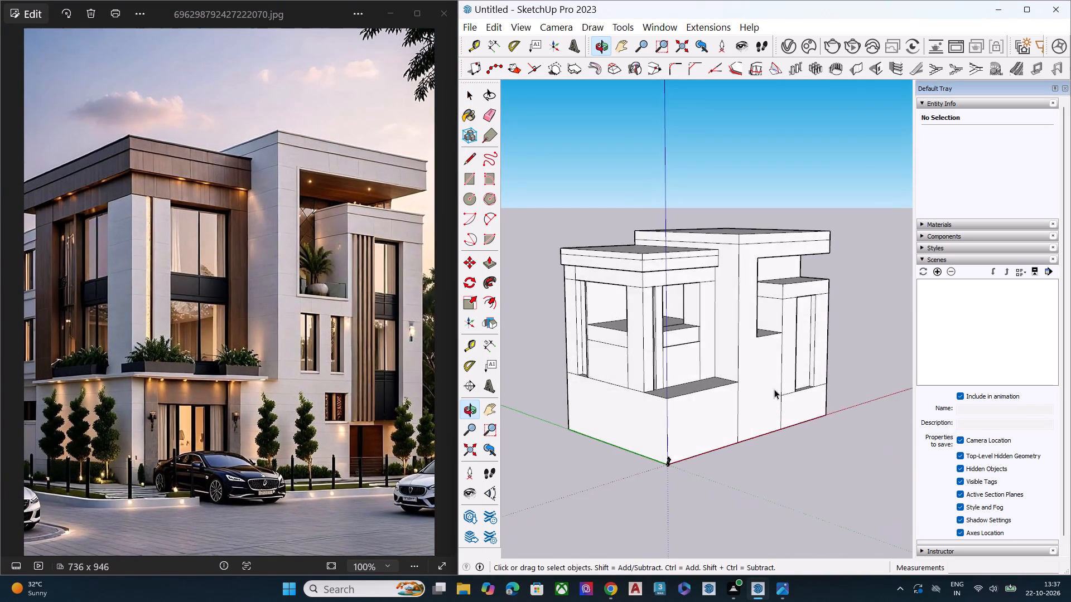
scroll(701, 350, "up", 7)
scroll(647, 315, "up", 1)
middle_click_drag(647, 315, 595, 485)
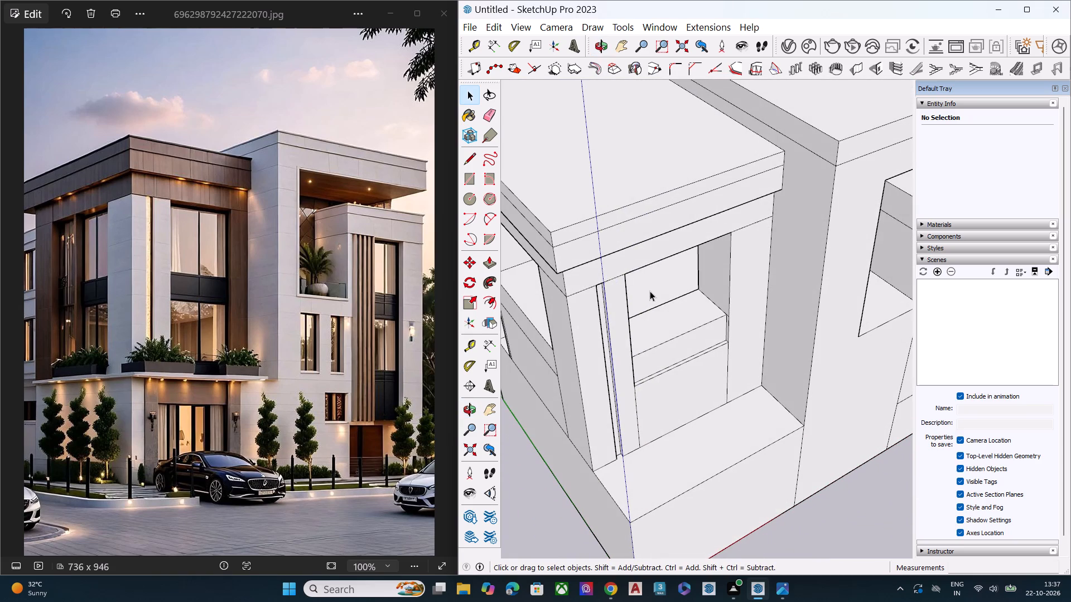
middle_click_drag(620, 318, 623, 217)
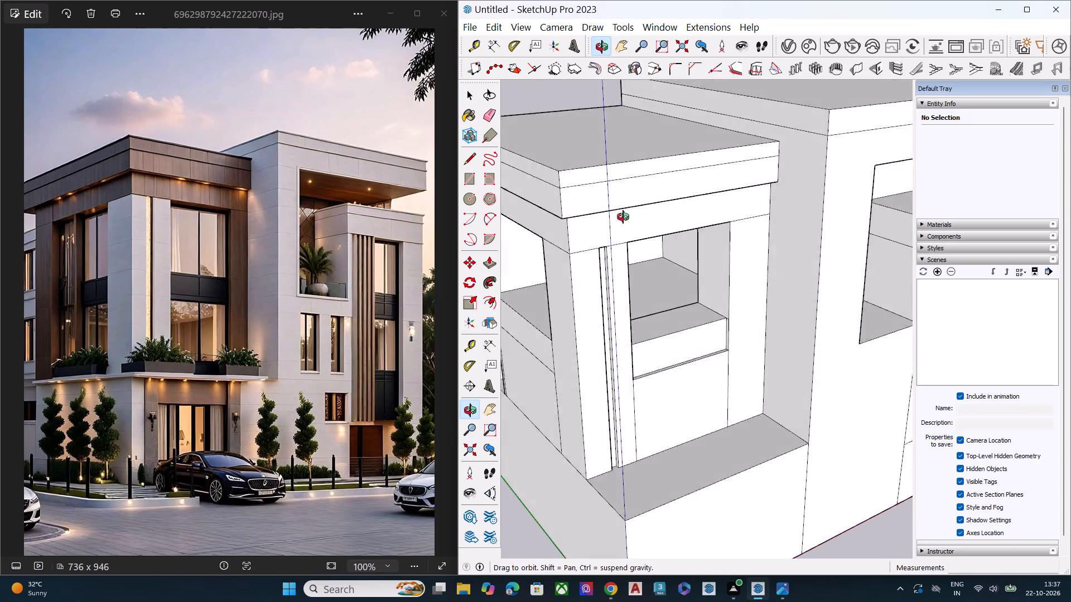
middle_click_drag(623, 217, 672, 284)
left_click(701, 406)
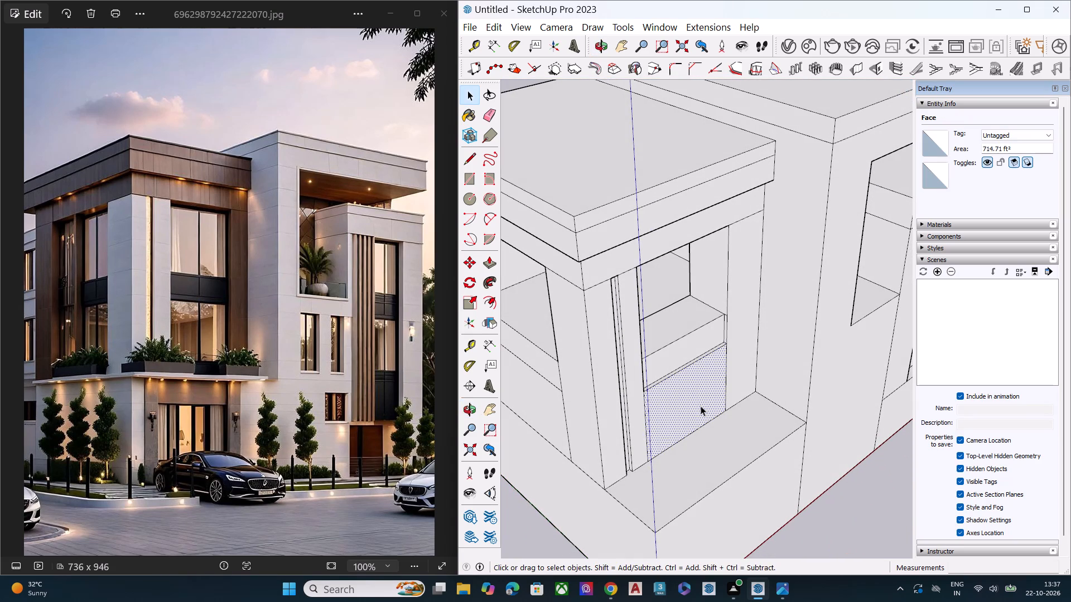
key("p")
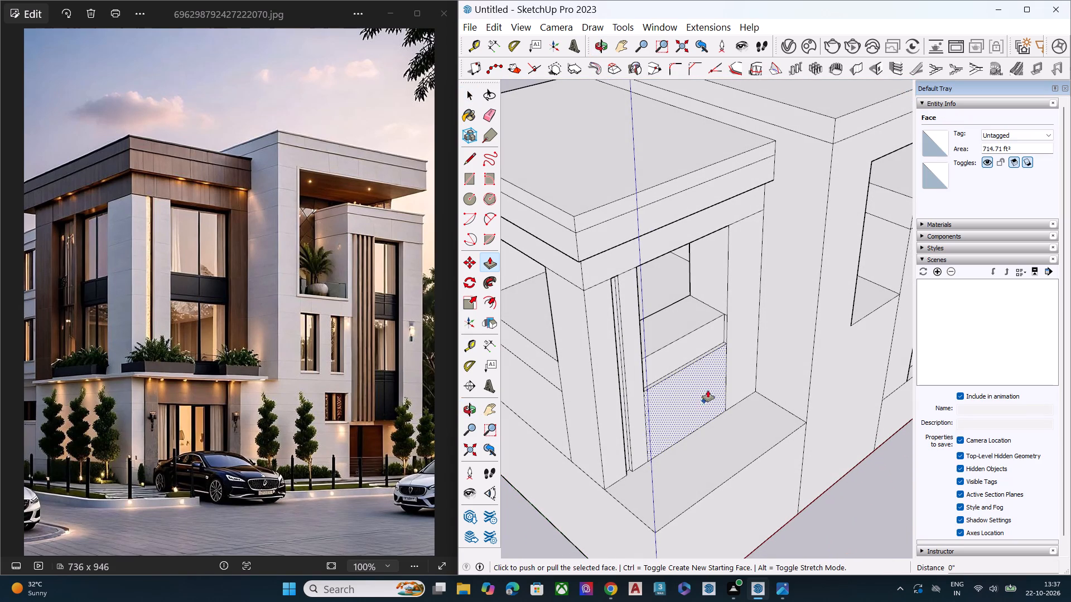
left_click(715, 372)
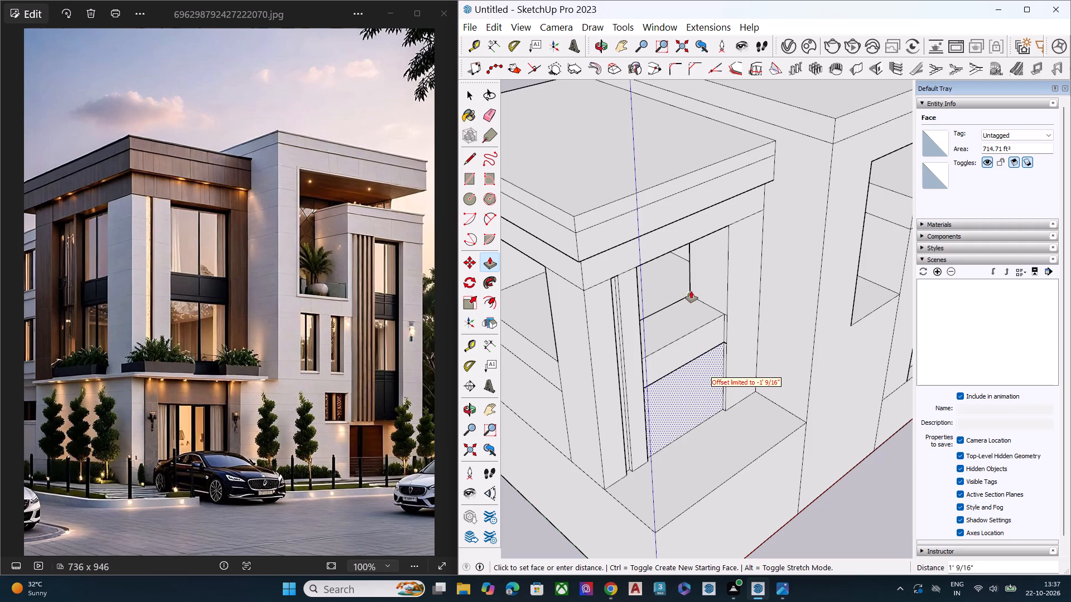
left_click(691, 289)
key("space")
middle_click_drag(714, 377, 721, 267)
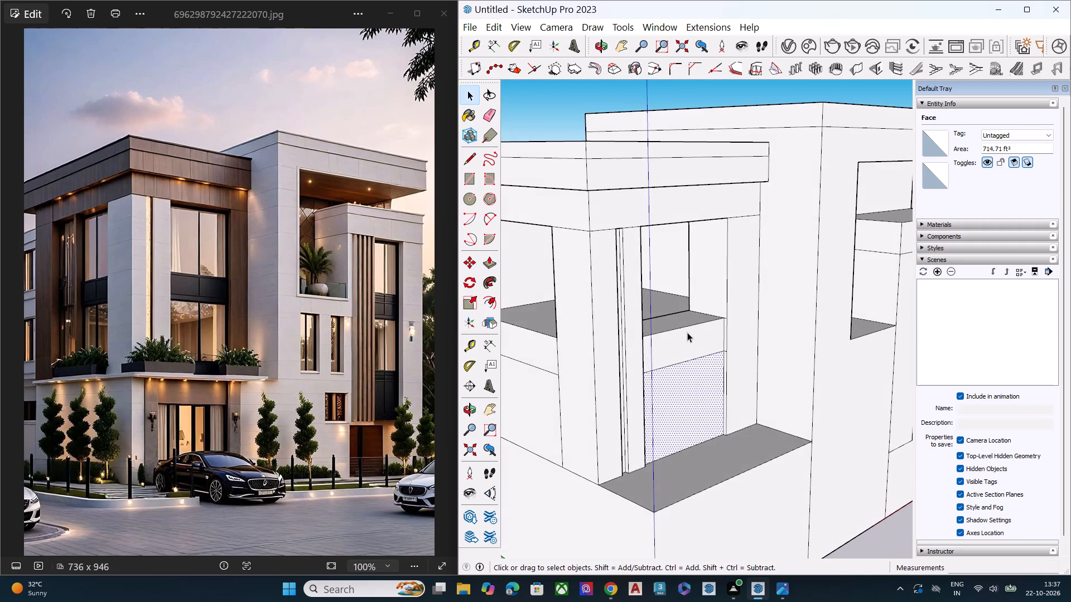
scroll(686, 343, "down", 4)
middle_click_drag(694, 368, 723, 328)
scroll(720, 346, "up", 2)
scroll(709, 368, "down", 1)
scroll(709, 368, "up", 2)
scroll(707, 370, "down", 1)
scroll(707, 370, "up", 4)
left_click(699, 381)
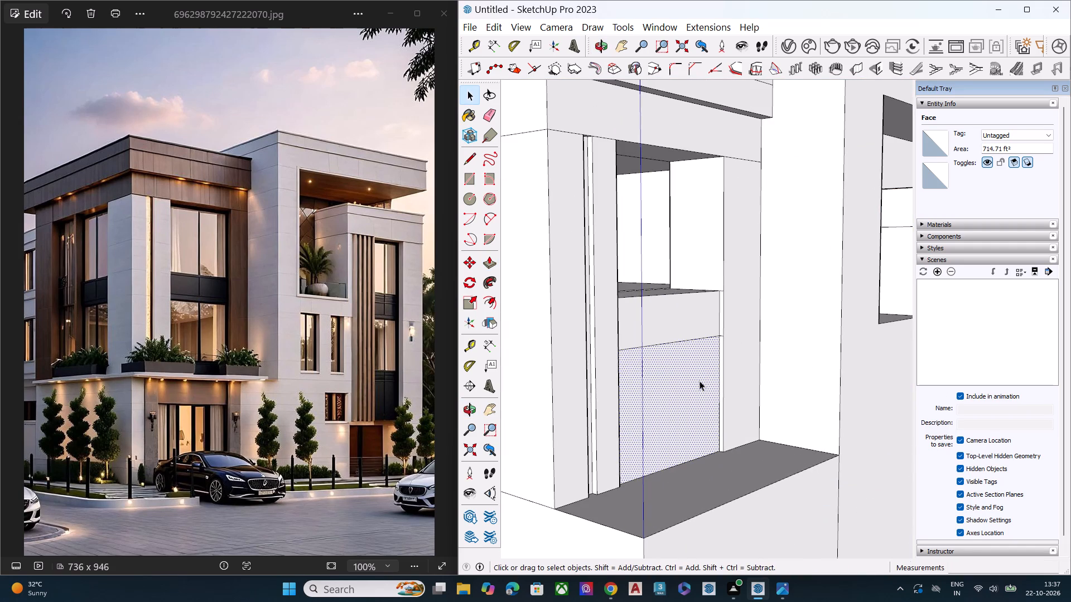
key("p")
left_click(699, 381)
left_click(696, 383)
key("space")
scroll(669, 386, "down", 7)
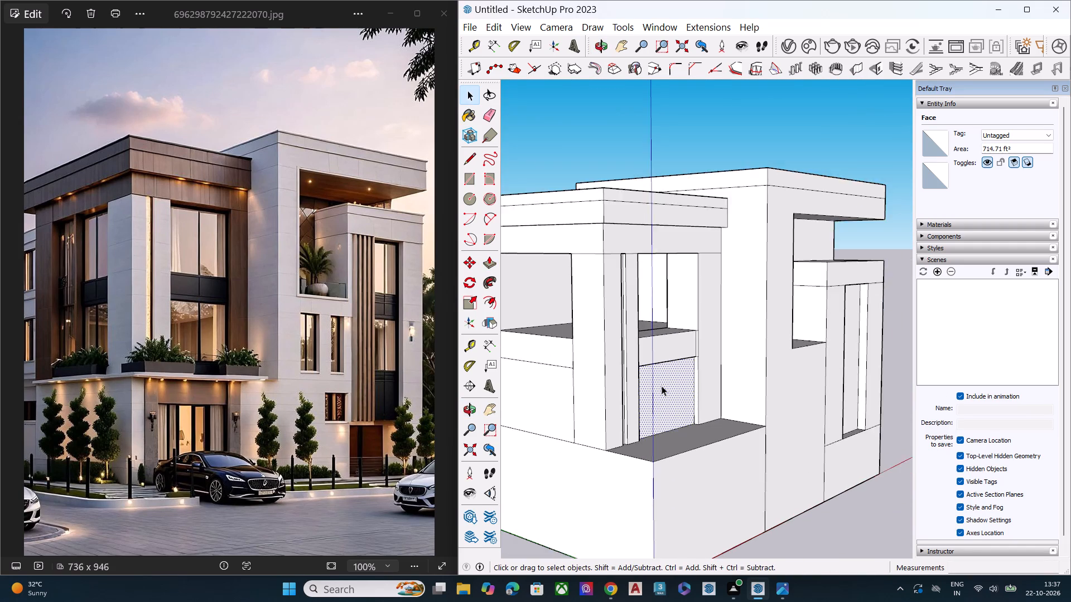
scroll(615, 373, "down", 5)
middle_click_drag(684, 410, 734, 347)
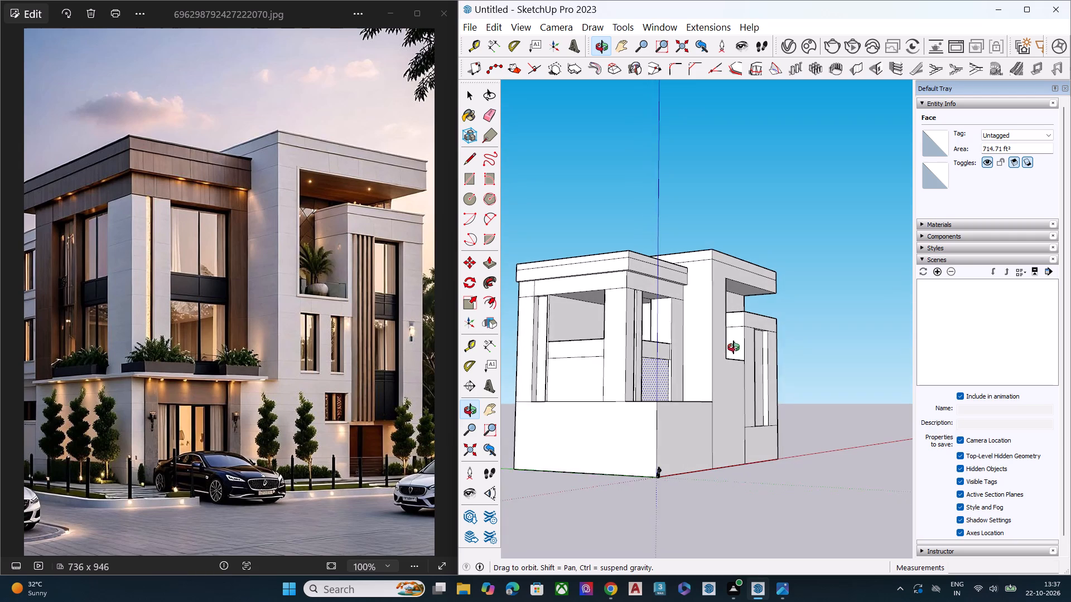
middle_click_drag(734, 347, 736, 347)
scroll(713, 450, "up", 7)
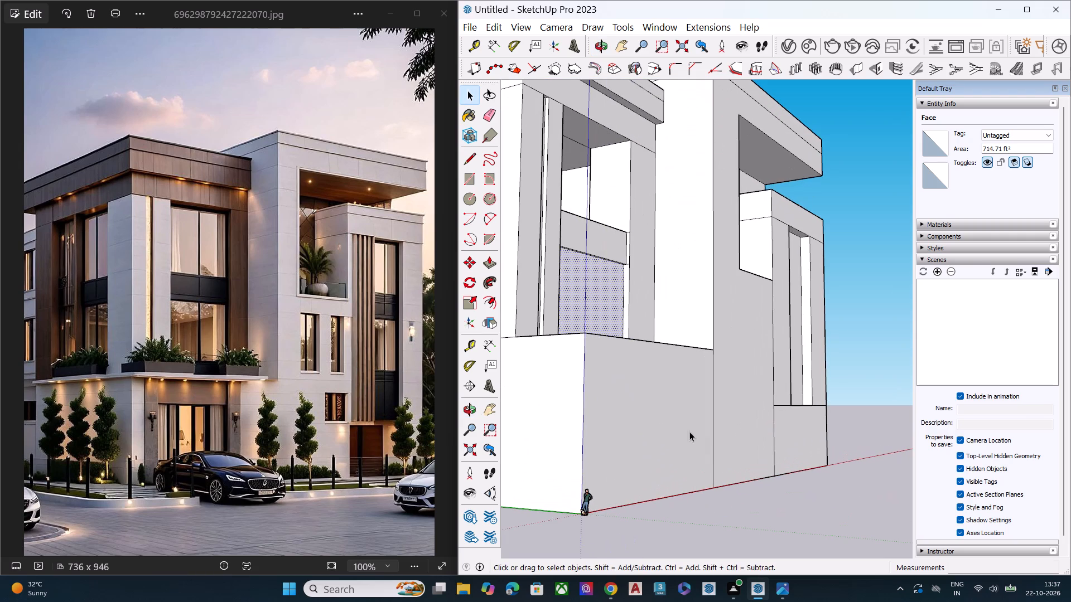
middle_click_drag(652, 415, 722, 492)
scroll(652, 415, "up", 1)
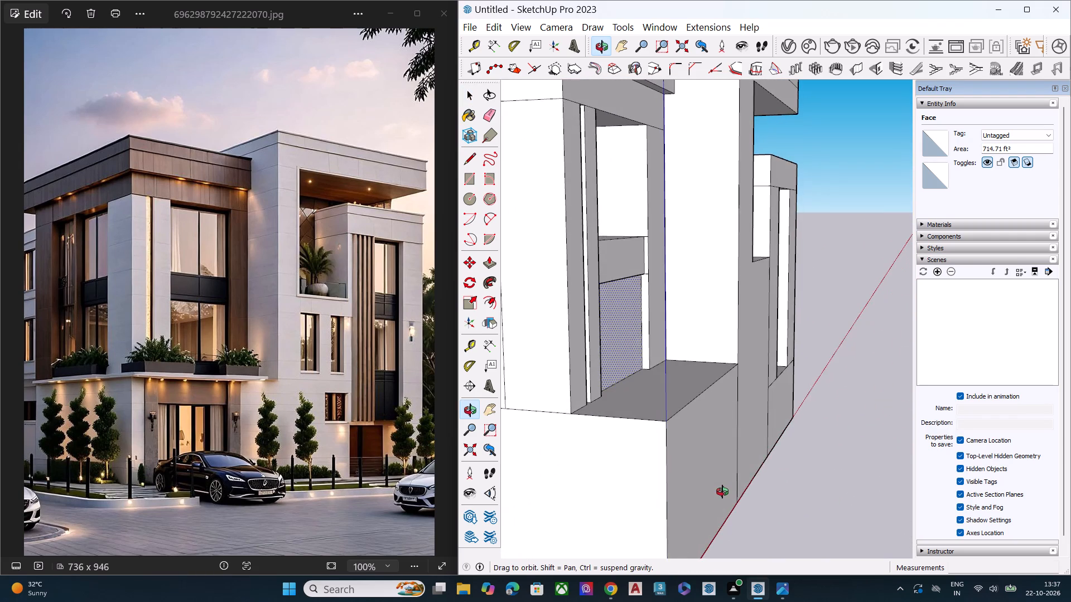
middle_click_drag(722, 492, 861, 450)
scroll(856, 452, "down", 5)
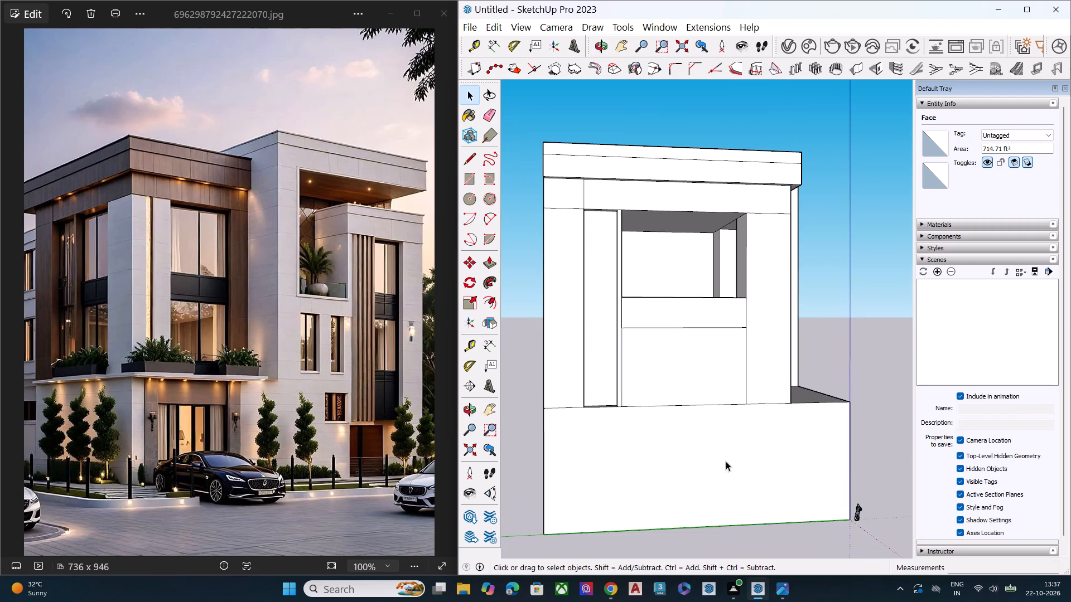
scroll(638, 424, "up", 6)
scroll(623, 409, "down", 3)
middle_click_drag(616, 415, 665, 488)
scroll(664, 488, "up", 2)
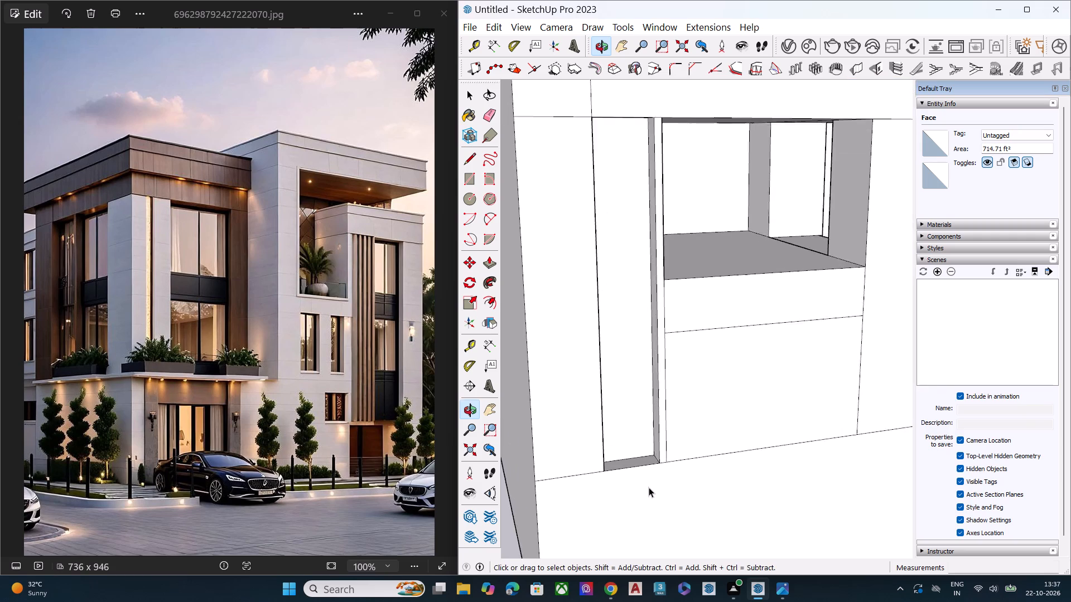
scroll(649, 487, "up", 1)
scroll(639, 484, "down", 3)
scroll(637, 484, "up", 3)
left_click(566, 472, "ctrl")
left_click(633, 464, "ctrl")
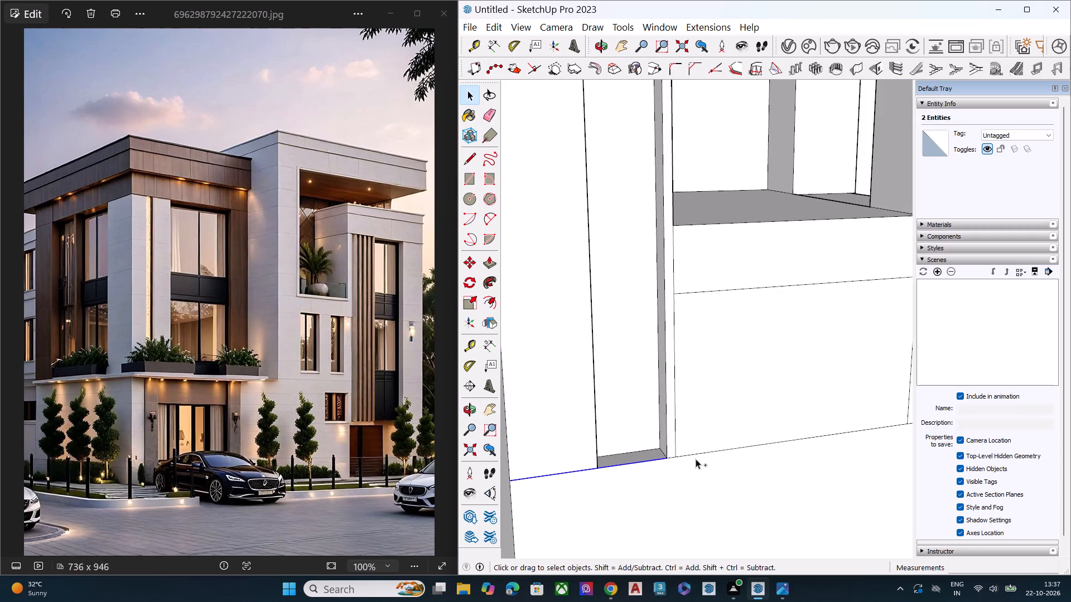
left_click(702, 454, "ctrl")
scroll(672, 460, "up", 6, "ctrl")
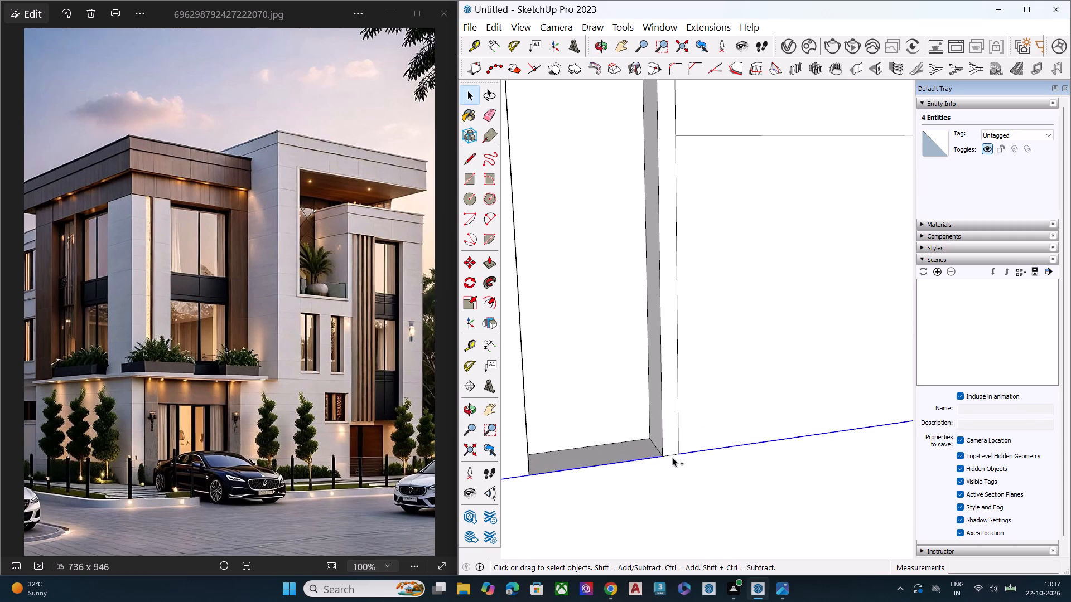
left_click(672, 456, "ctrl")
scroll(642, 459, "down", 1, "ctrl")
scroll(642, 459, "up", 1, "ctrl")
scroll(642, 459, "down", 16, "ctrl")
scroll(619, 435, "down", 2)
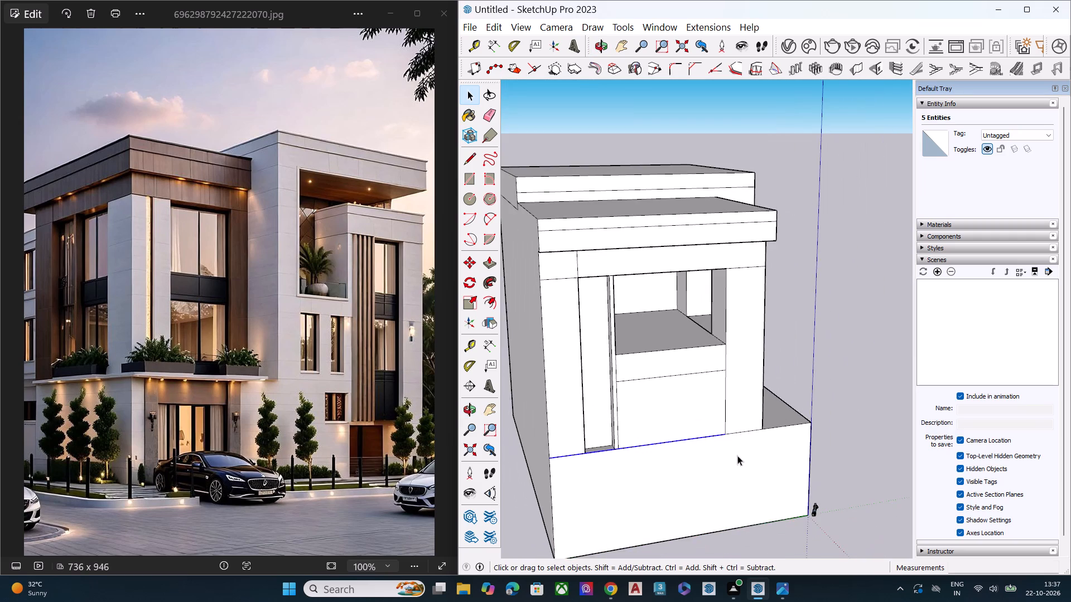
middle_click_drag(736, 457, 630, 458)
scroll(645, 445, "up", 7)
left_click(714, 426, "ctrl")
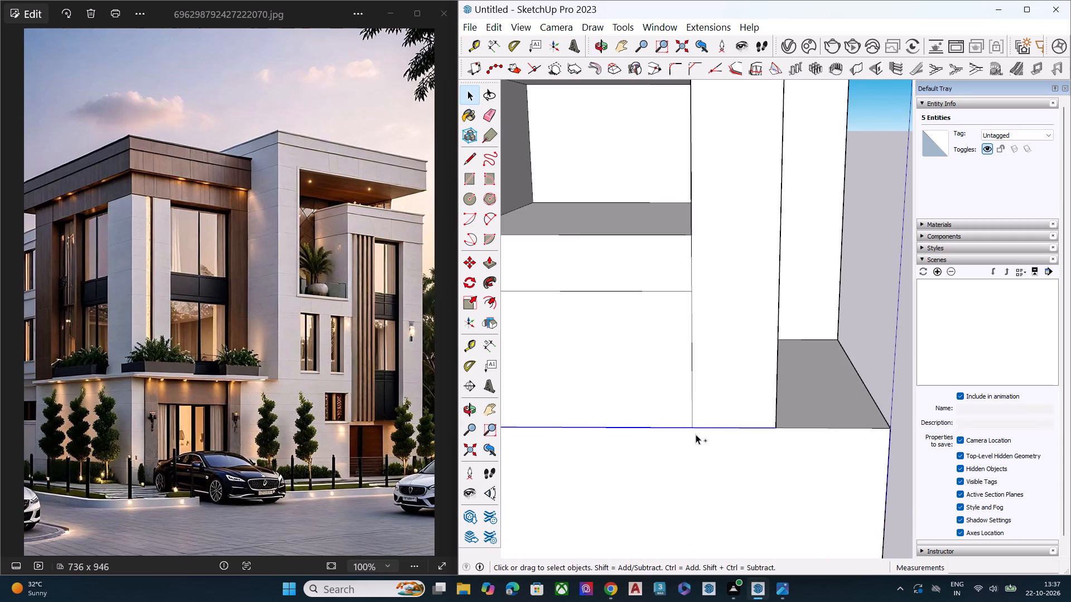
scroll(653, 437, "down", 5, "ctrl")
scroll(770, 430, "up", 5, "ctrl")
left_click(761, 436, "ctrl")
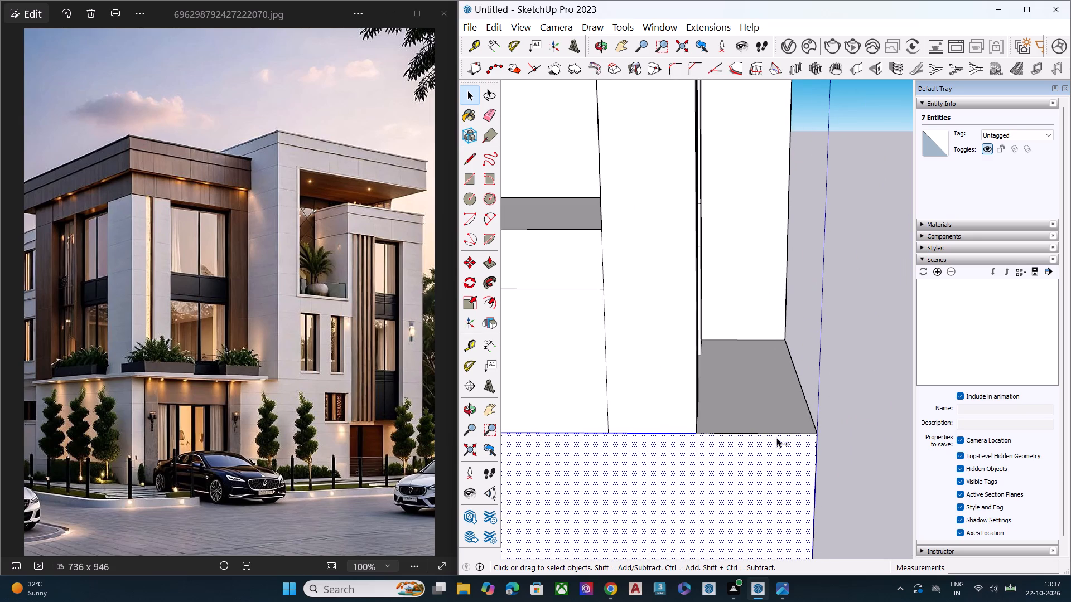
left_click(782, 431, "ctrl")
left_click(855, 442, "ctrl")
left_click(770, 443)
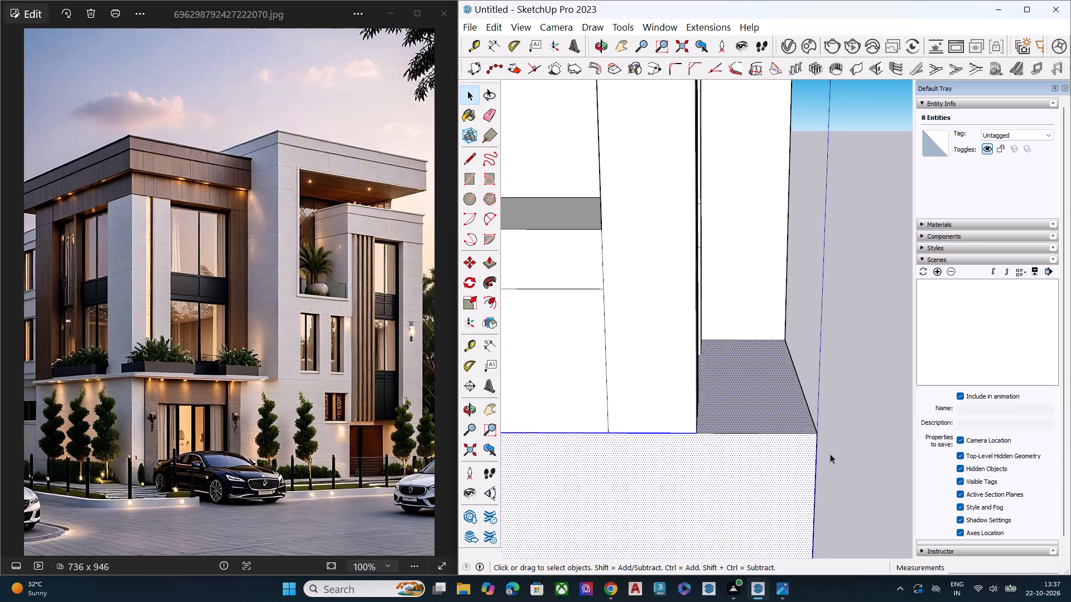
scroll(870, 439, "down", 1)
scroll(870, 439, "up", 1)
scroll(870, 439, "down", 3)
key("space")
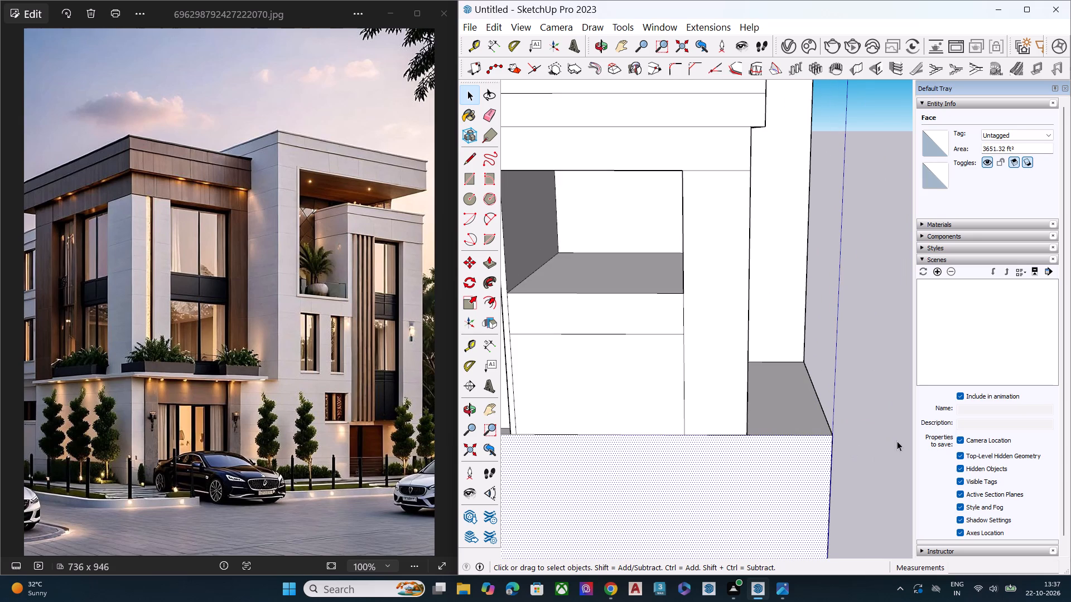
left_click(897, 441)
Draw a line about 96' 4" long across the ground-floor base's side wall, just below and parallel to its top edge.
scroll(855, 449, "down", 1)
scroll(855, 449, "up", 1)
scroll(856, 448, "down", 4)
middle_click_drag(748, 472, 749, 428)
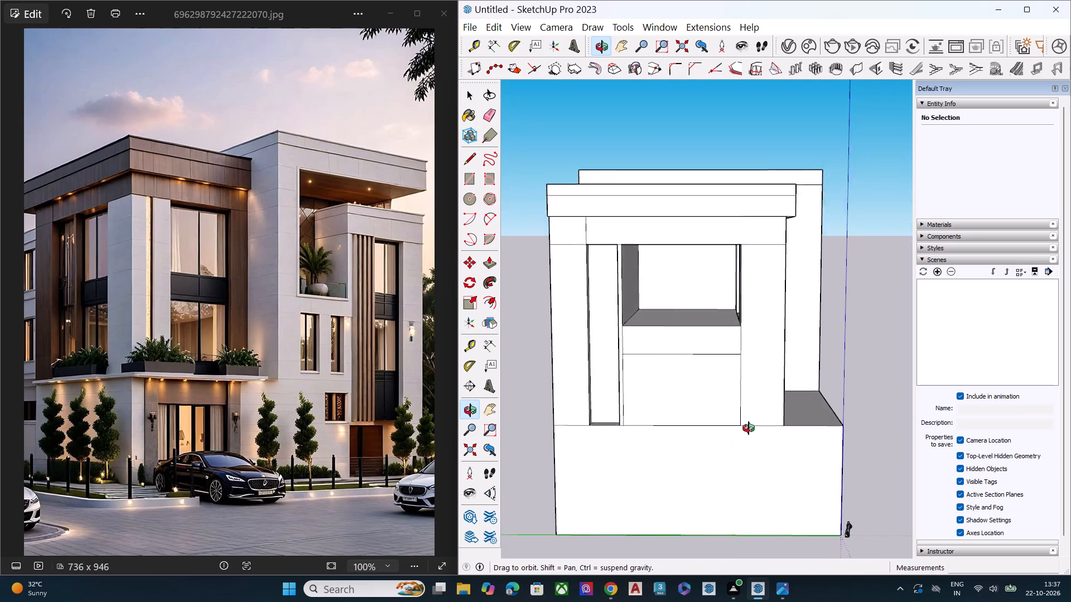
middle_click_drag(749, 428, 755, 413)
key("l")
middle_click_drag(581, 429, 595, 416)
scroll(591, 419, "up", 6)
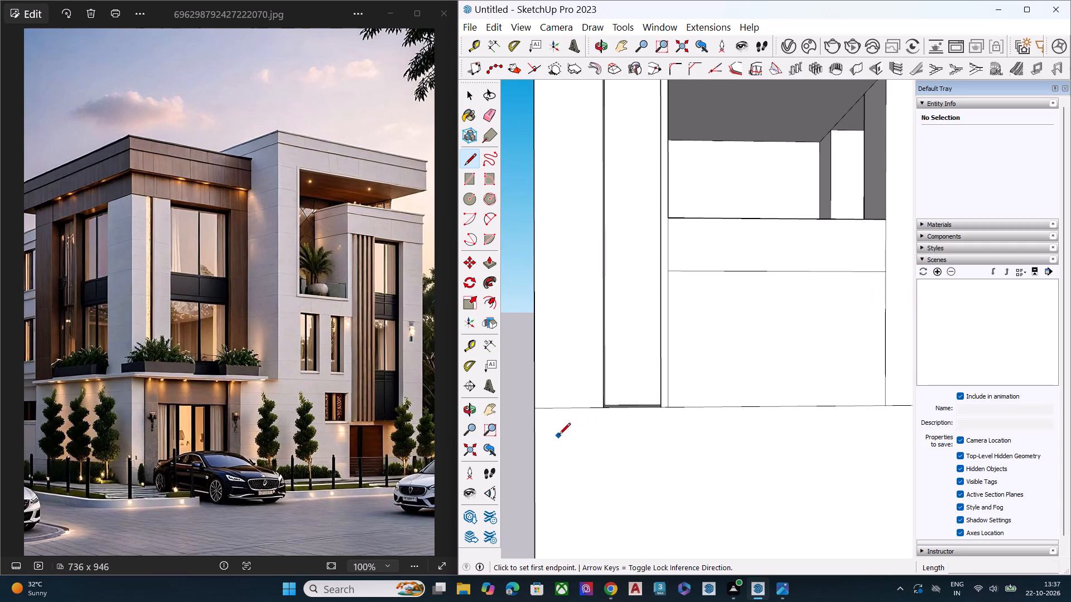
scroll(559, 435, "up", 4)
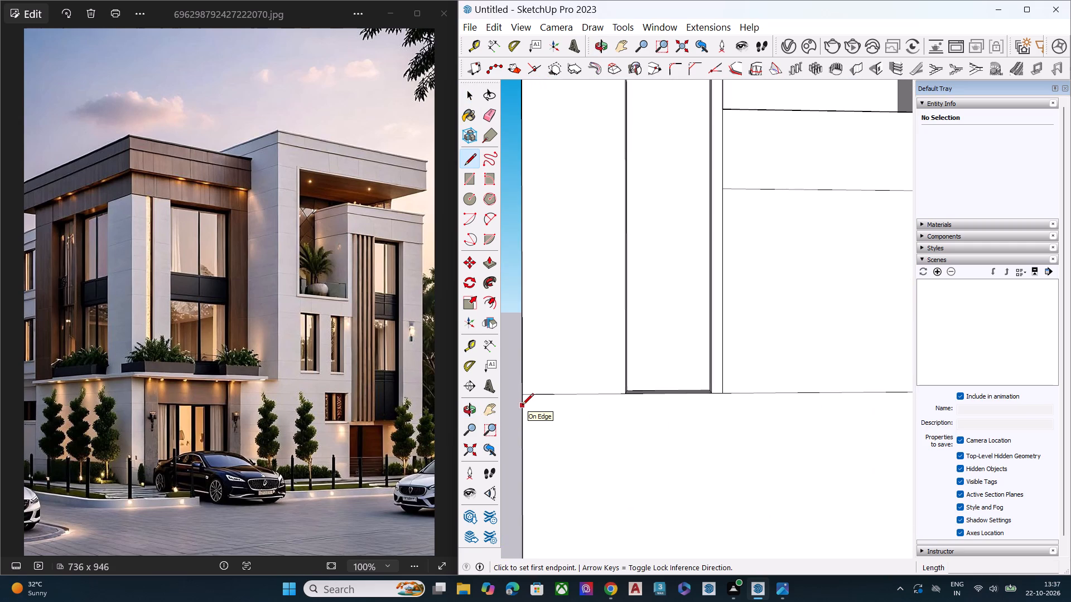
left_click(524, 404)
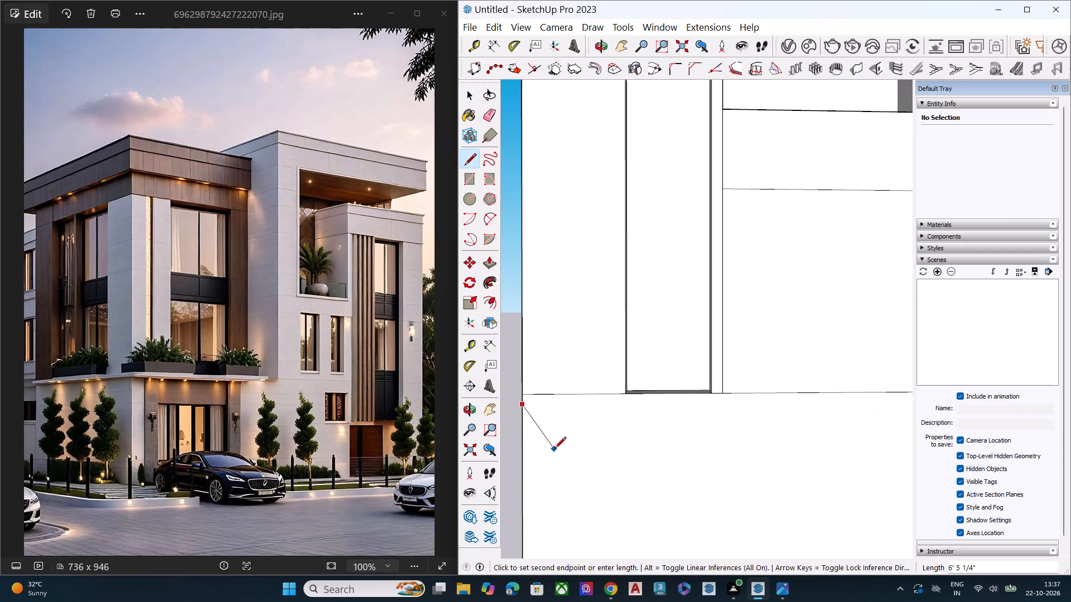
scroll(539, 456, "down", 14)
scroll(721, 451, "up", 3)
scroll(723, 449, "down", 2)
scroll(723, 449, "up", 2)
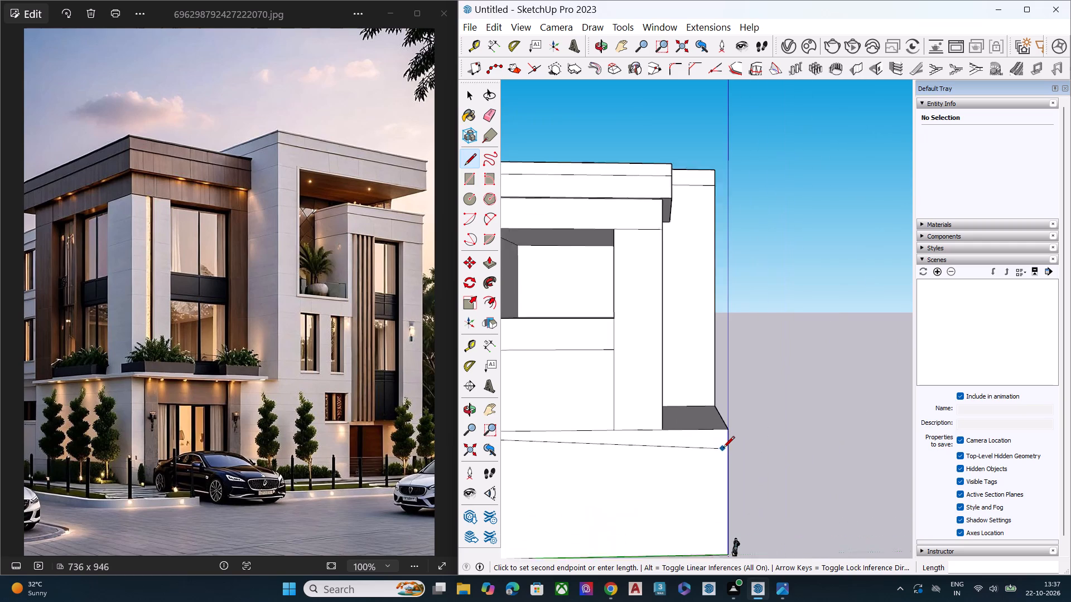
scroll(723, 449, "up", 5)
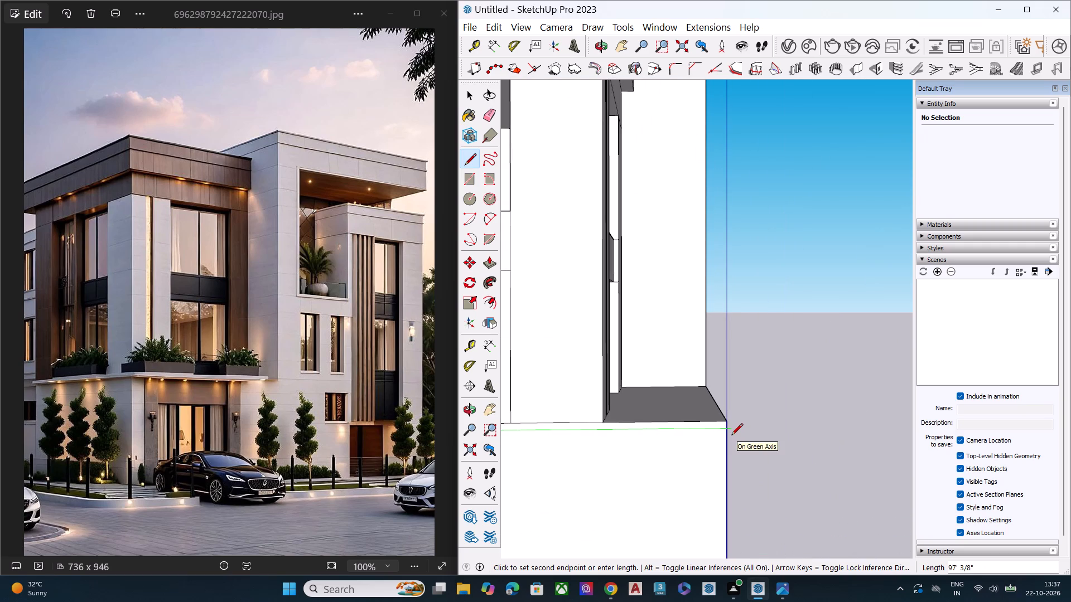
scroll(729, 432, "up", 6)
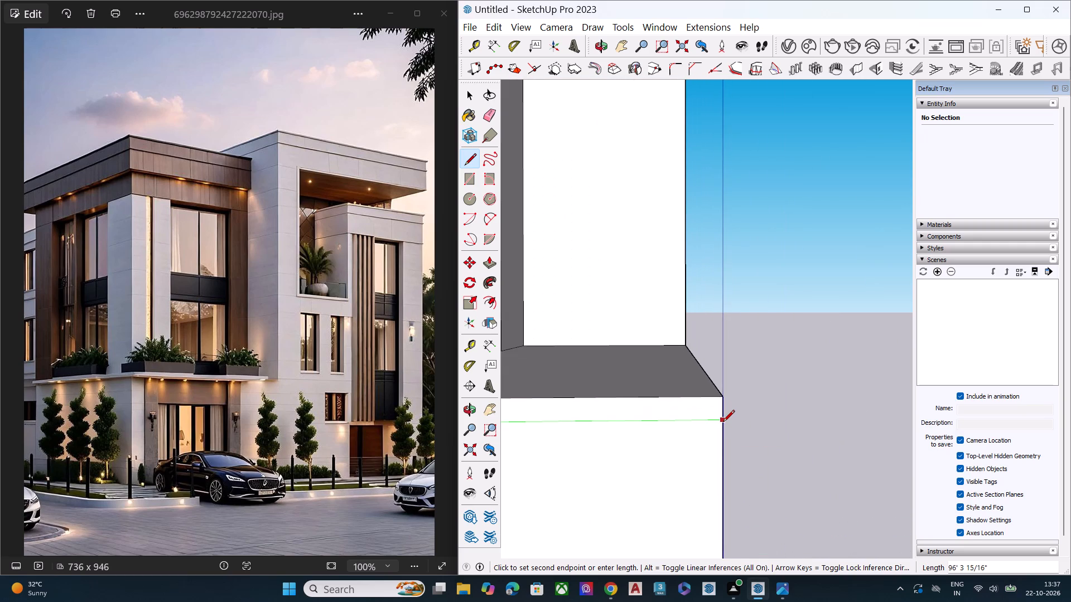
left_click(723, 423)
Continue the line from the corner across the base's front wall, stopping short of the tall block, and close it up to the top edge.
scroll(764, 426, "down", 2)
middle_click_drag(756, 434, 532, 453)
scroll(551, 440, "up", 1)
scroll(725, 408, "down", 2)
scroll(730, 409, "up", 1)
scroll(732, 411, "down", 2)
scroll(741, 416, "up", 1)
scroll(742, 416, "down", 2)
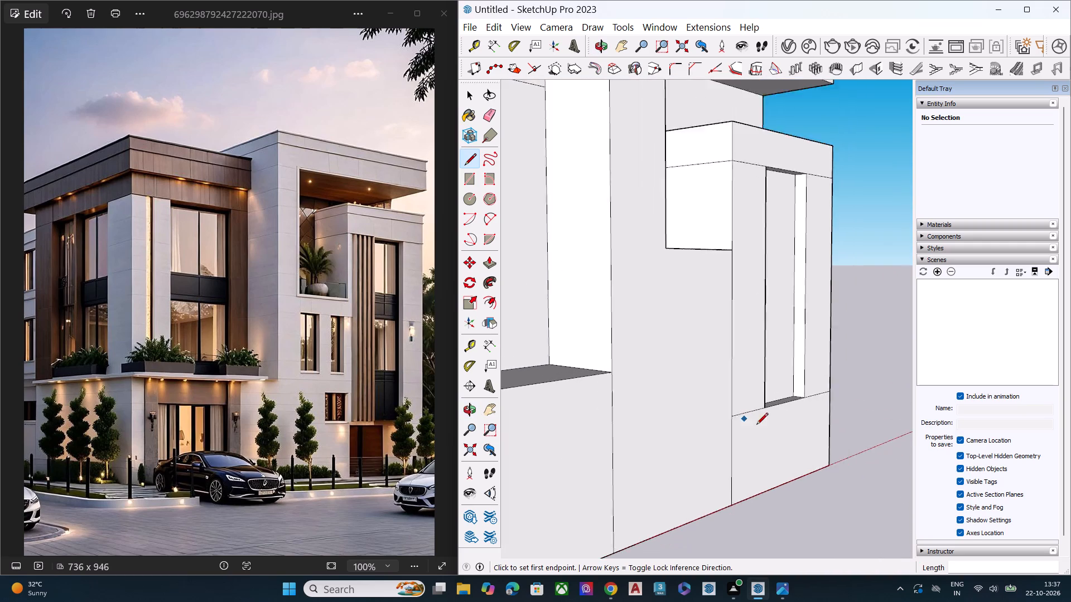
scroll(756, 425, "down", 2)
scroll(808, 423, "down", 6)
scroll(826, 433, "up", 1)
scroll(828, 434, "down", 3)
middle_click_drag(758, 460, 618, 445)
scroll(600, 430, "up", 3)
scroll(619, 415, "down", 1)
scroll(619, 415, "up", 6)
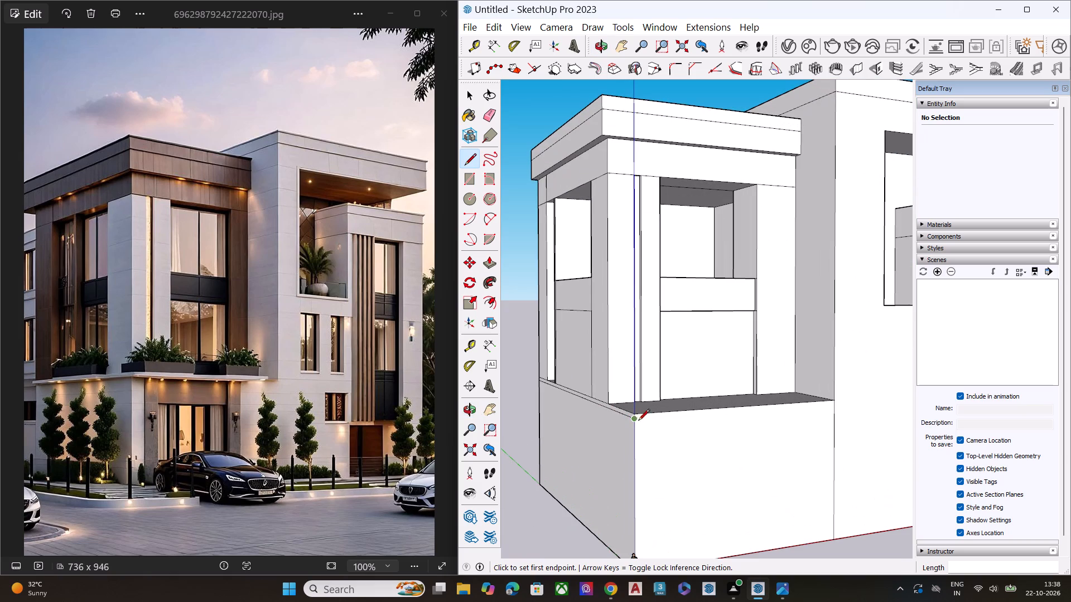
left_click(635, 419)
scroll(795, 425, "down", 2)
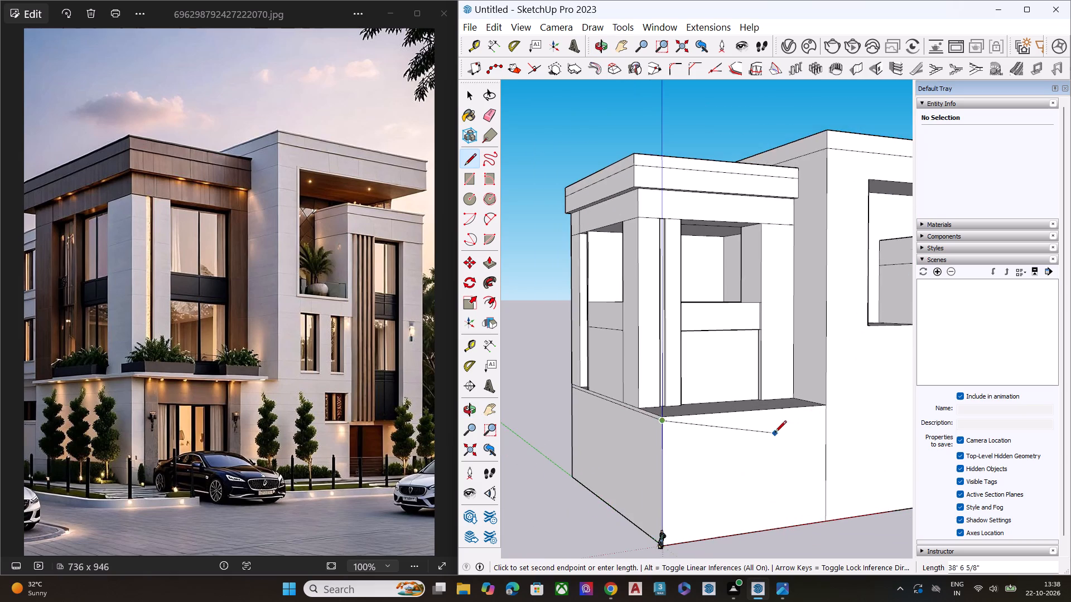
middle_click_drag(762, 435, 580, 415)
scroll(674, 416, "up", 5)
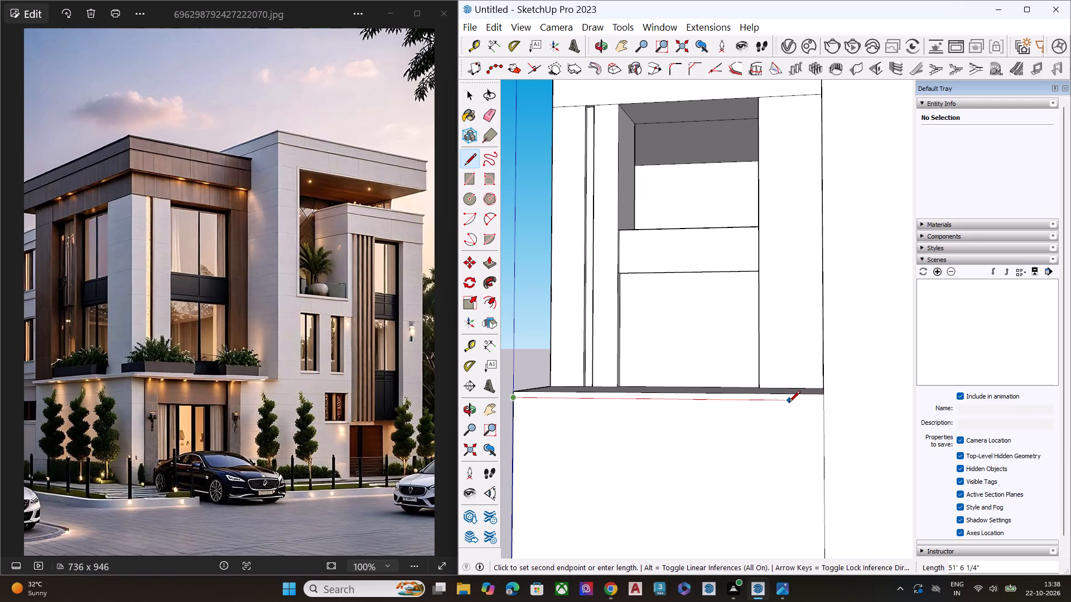
left_click(768, 400)
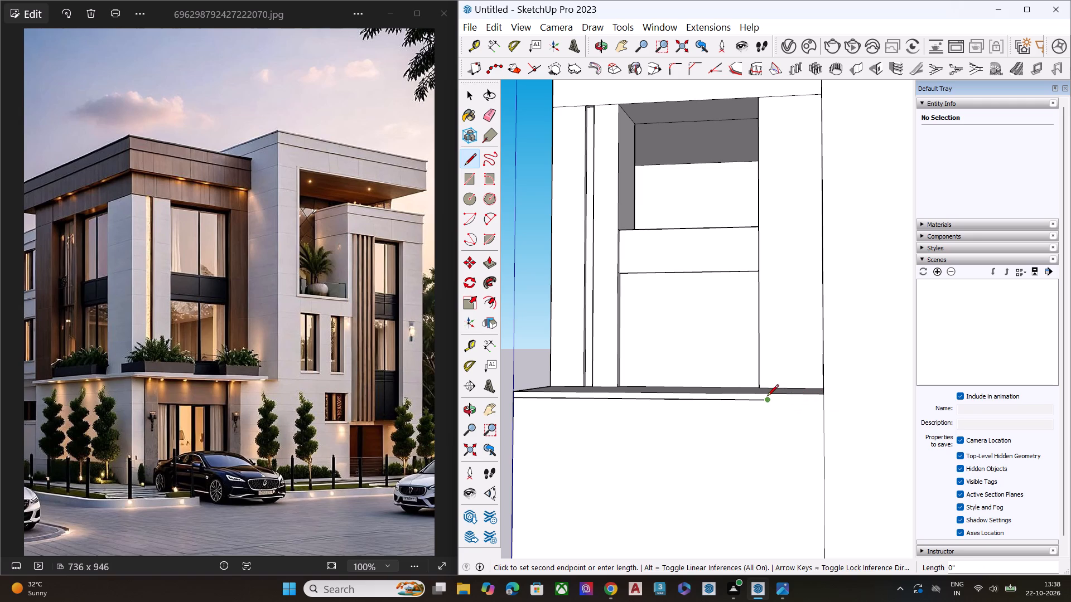
left_click(767, 394)
scroll(765, 396, "up", 7)
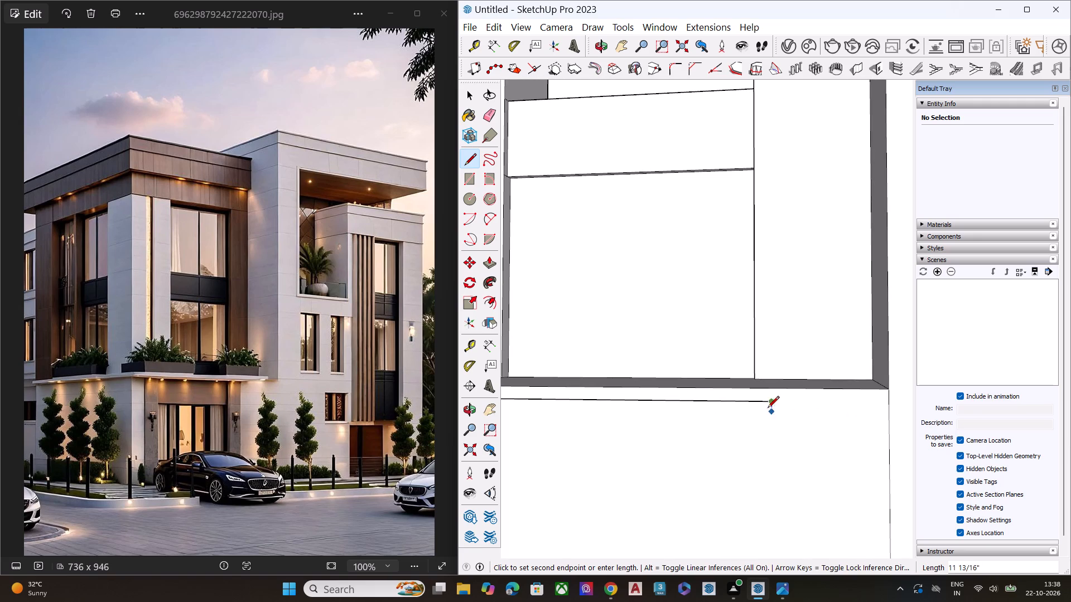
left_click(772, 388)
Pull the thin strip along the top of the base's side wall outward about 5' 9" with Push/Pull to form a ledge.
key("space")
scroll(812, 404, "down", 2)
scroll(819, 409, "up", 3)
scroll(825, 412, "down", 9)
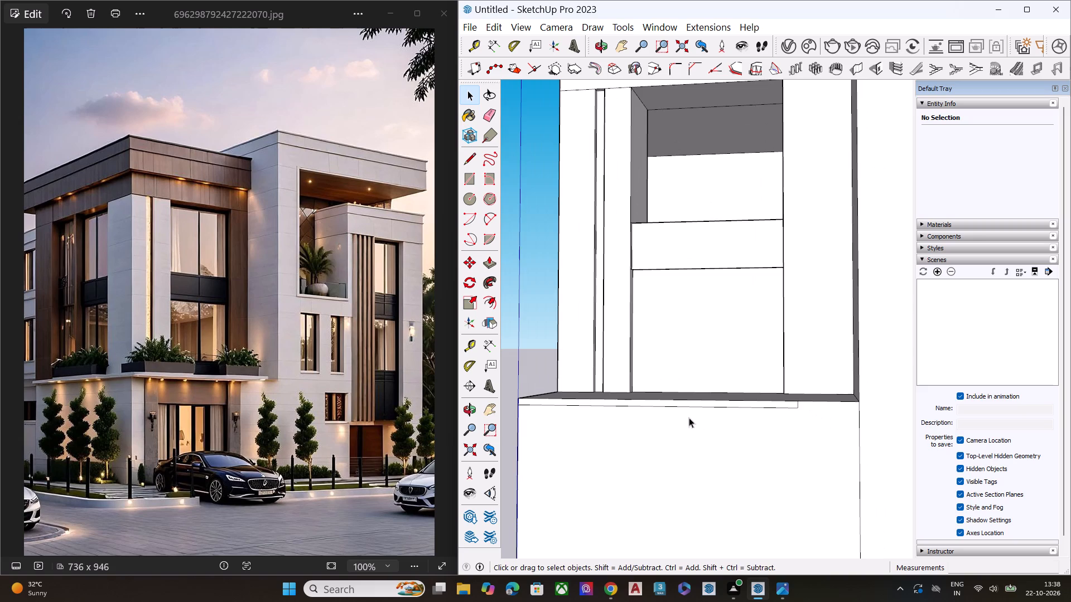
middle_click_drag(681, 415, 865, 432)
scroll(596, 404, "up", 8)
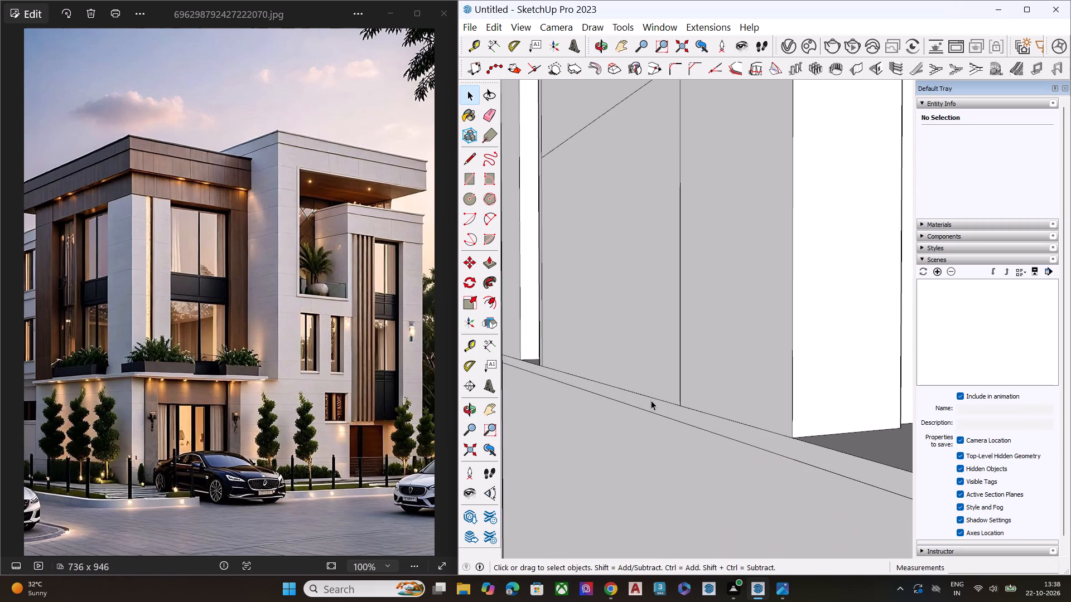
left_click(651, 400)
scroll(562, 401, "down", 6)
key("p")
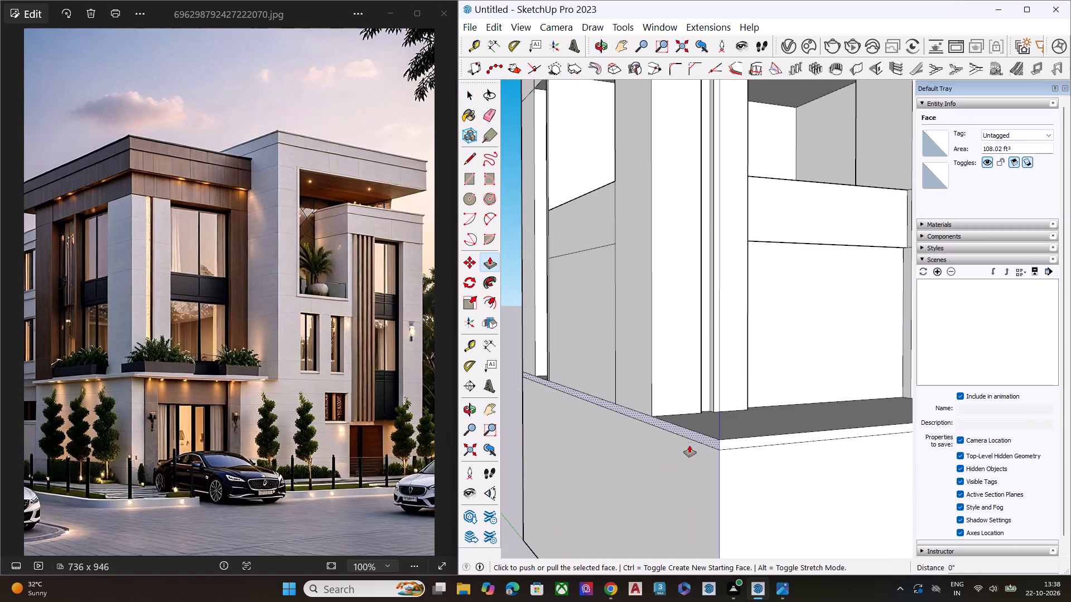
left_click(697, 436)
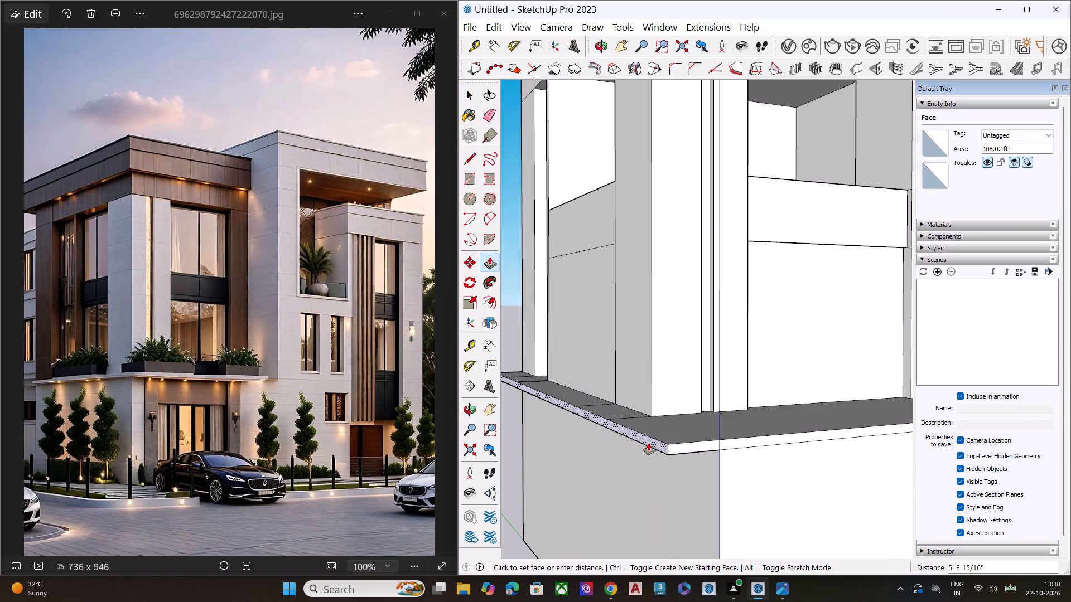
left_click(645, 445)
key("space")
scroll(588, 449, "down", 7)
left_click(522, 379)
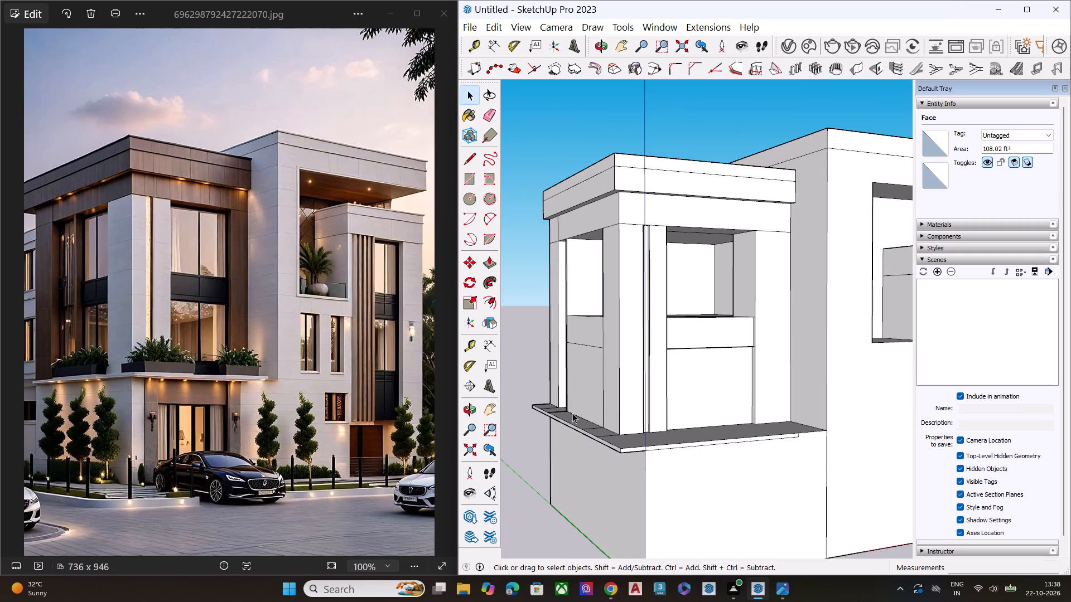
Extend the ledge strip on the base's front wall outward by the same distance, repeating the last Push/Pull.
middle_click_drag(609, 449, 648, 484)
scroll(717, 484, "up", 4)
key("p")
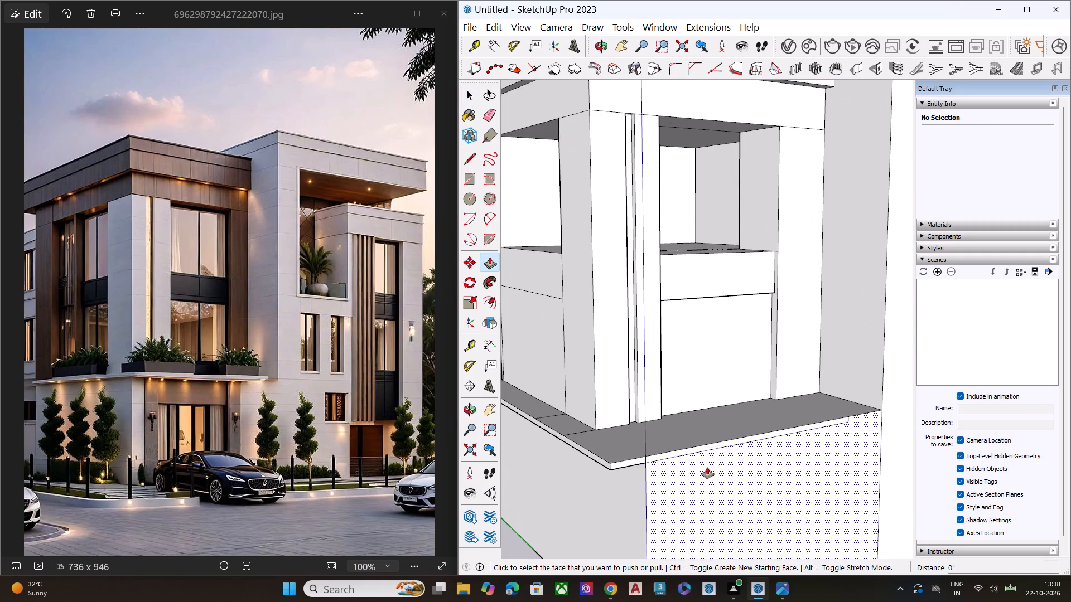
middle_click_drag(707, 467, 803, 482)
scroll(779, 462, "up", 3)
scroll(767, 455, "down", 1)
scroll(765, 455, "up", 4)
double_click(737, 446)
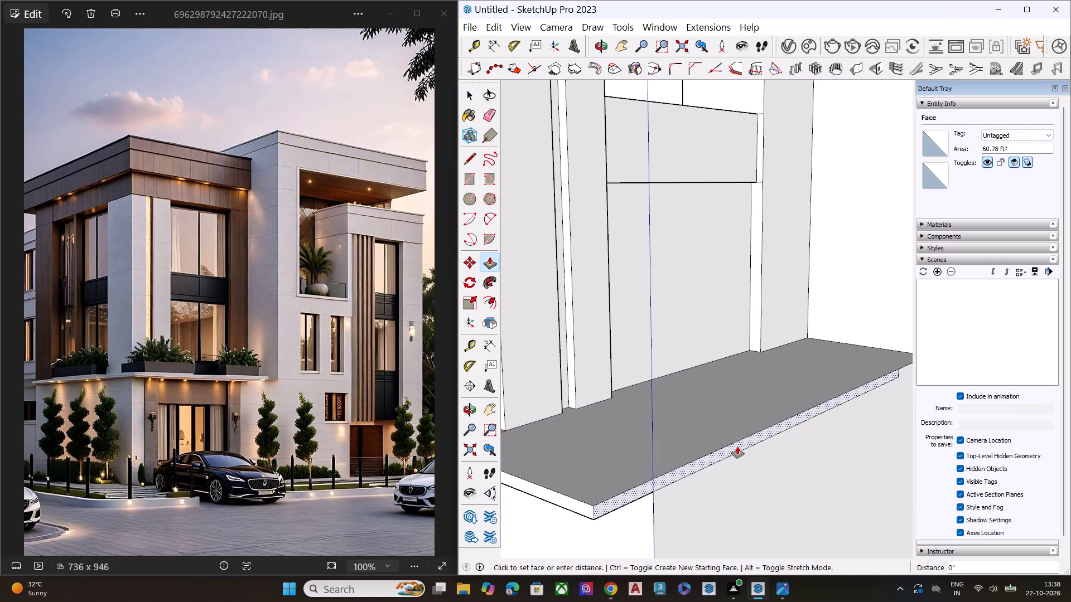
scroll(649, 449, "down", 1)
scroll(649, 449, "up", 2)
scroll(649, 450, "down", 2)
scroll(652, 454, "up", 1)
scroll(653, 455, "down", 3)
middle_click_drag(749, 472, 523, 459)
scroll(729, 430, "down", 4)
scroll(736, 433, "up", 1)
scroll(736, 433, "down", 2)
key("space")
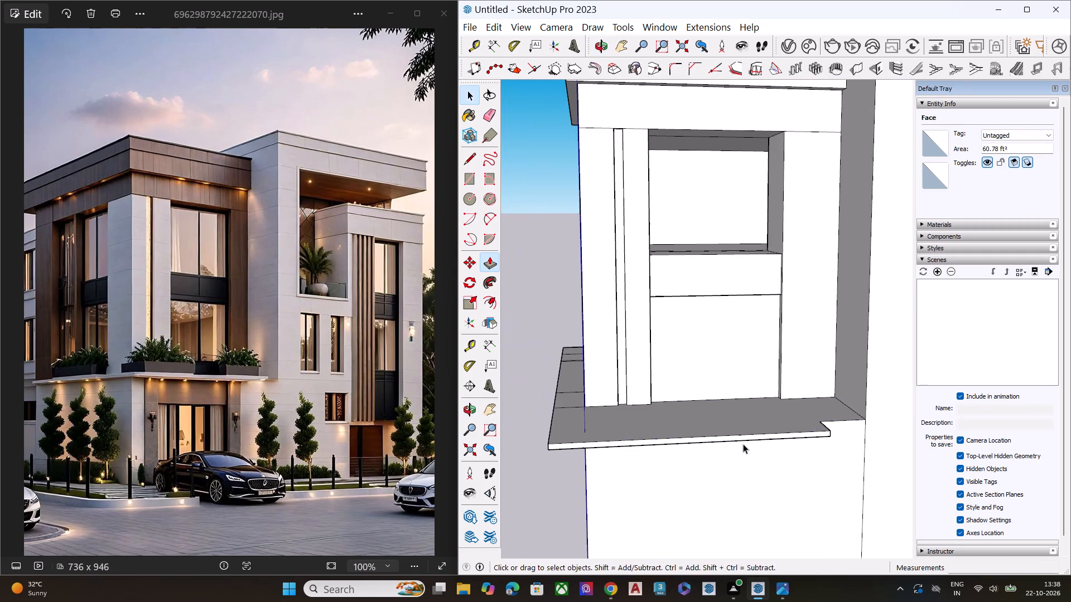
middle_click_drag(652, 454, 742, 550)
scroll(611, 458, "up", 3)
scroll(592, 446, "down", 1)
scroll(591, 446, "up", 4)
scroll(630, 454, "down", 7)
key("space")
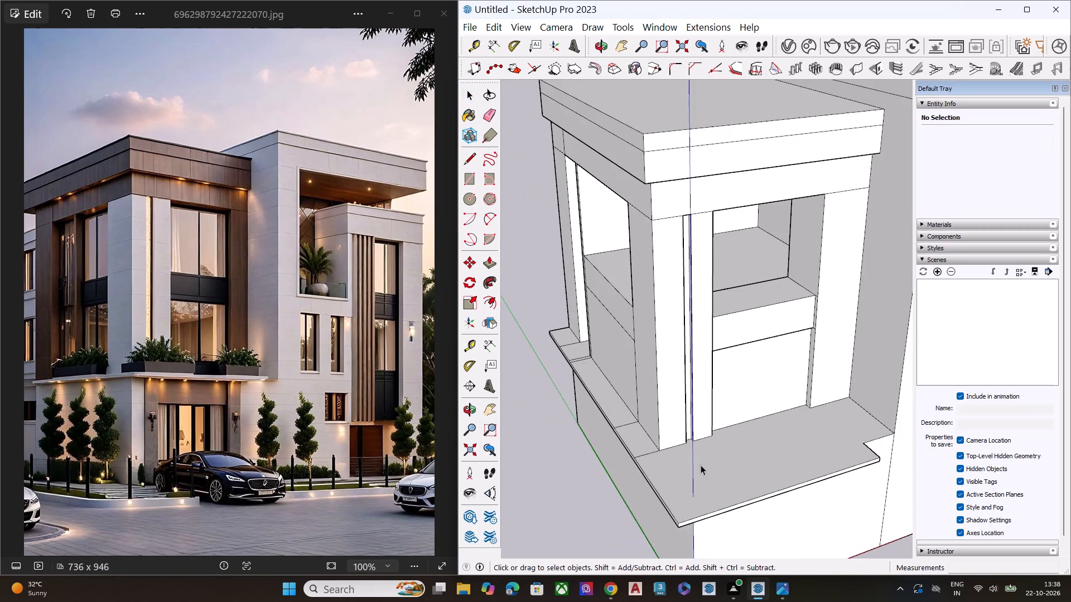
scroll(699, 460, "down", 4)
scroll(699, 460, "up", 1)
scroll(699, 460, "down", 3)
key("space")
left_click(606, 497)
Erase the three leftover seam lines crossing the side ledge's top surface beside the narrow recess at its far end.
scroll(561, 465, "down", 7)
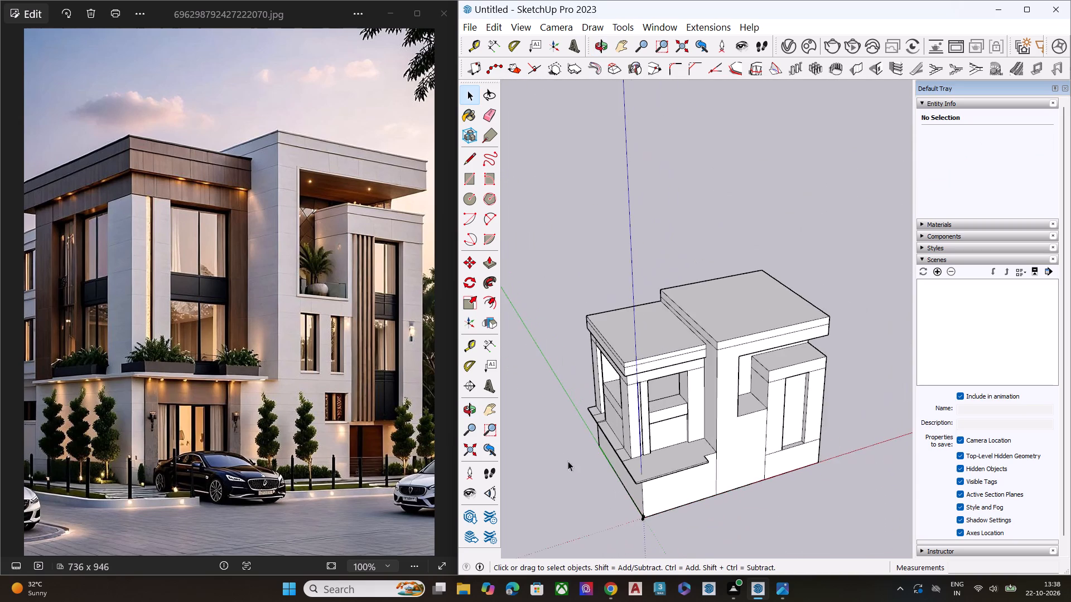
scroll(642, 460, "up", 9)
key("e")
scroll(548, 400, "up", 9)
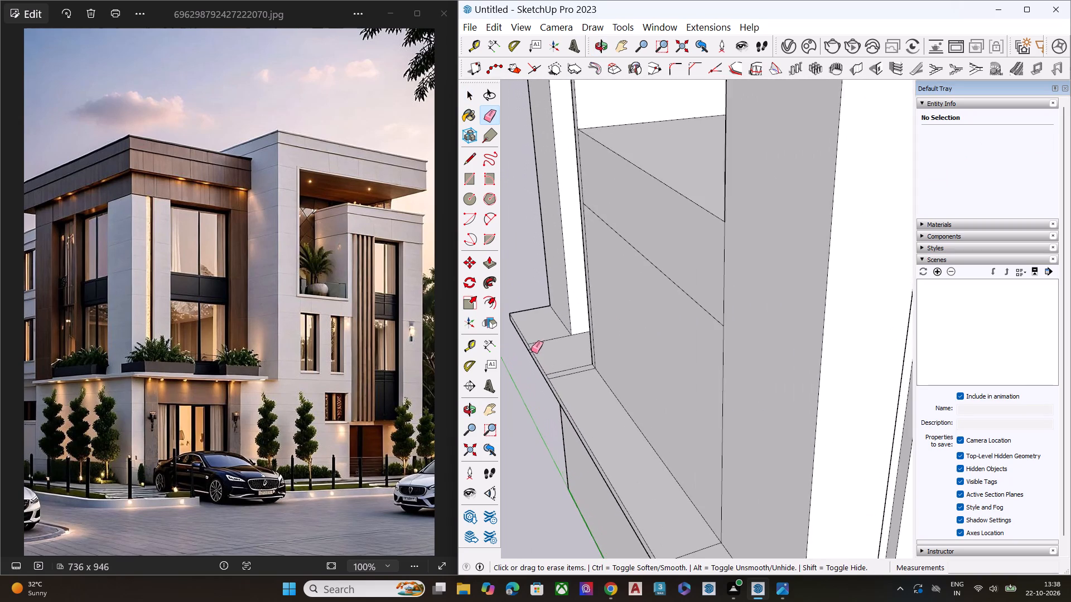
scroll(551, 336, "up", 7)
middle_click_drag(591, 365, 698, 319)
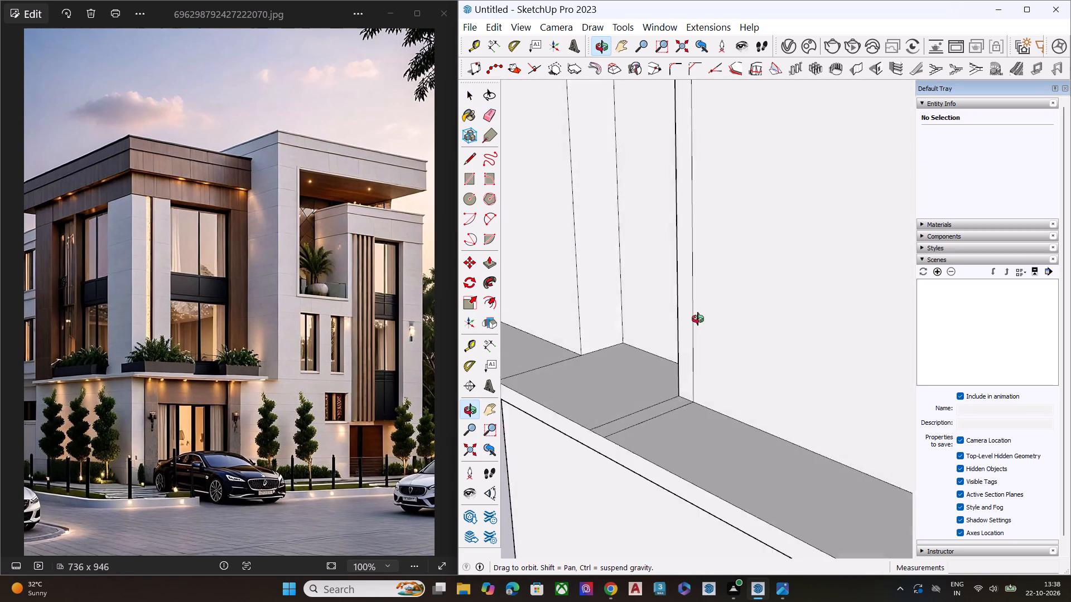
middle_click_drag(698, 319, 636, 406)
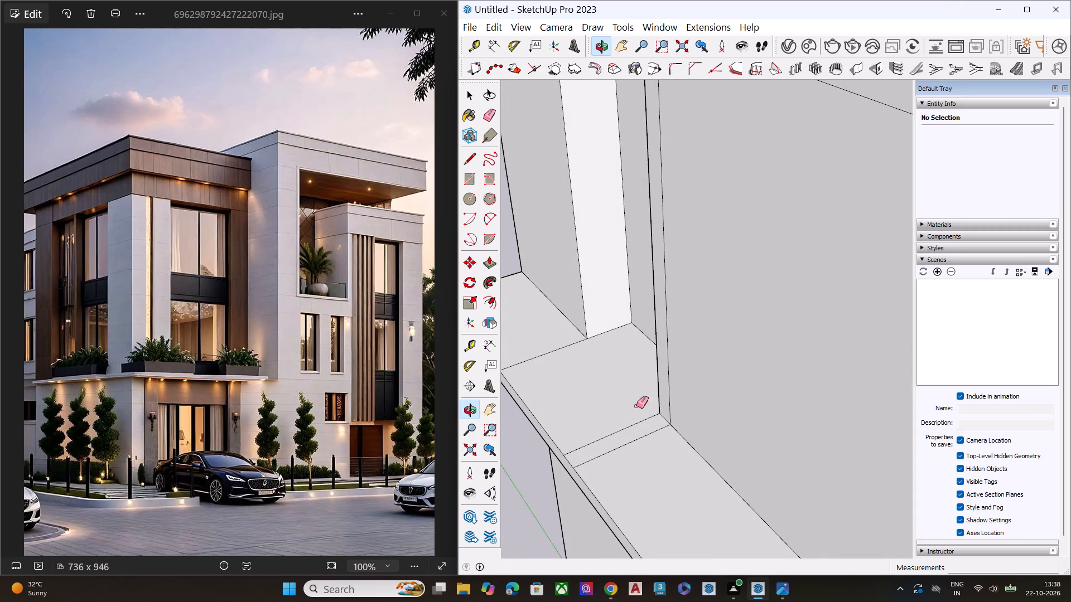
scroll(528, 338, "up", 1)
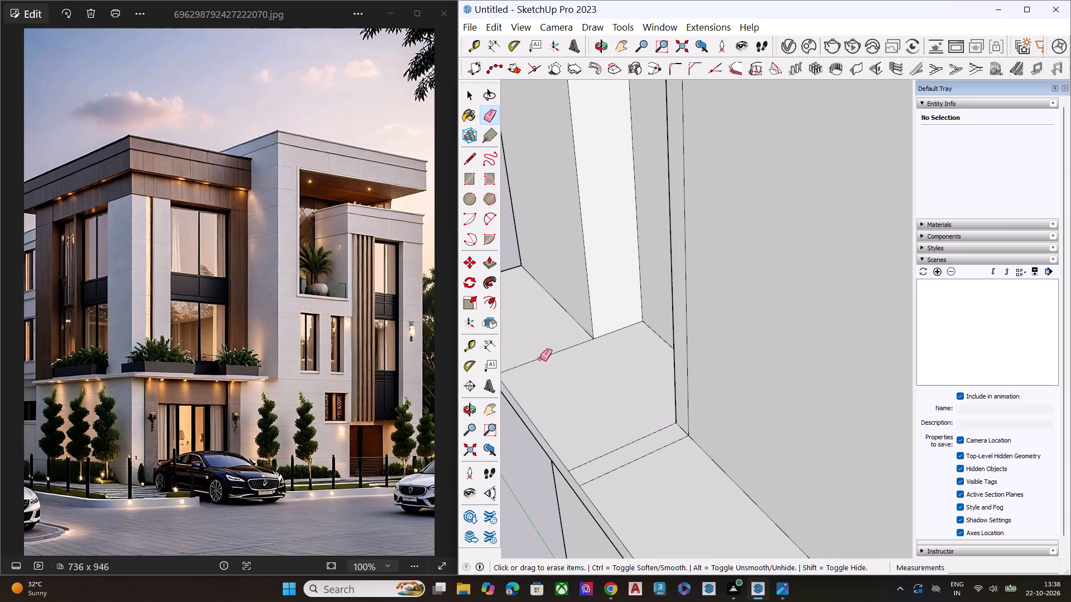
left_click(540, 356)
left_click(615, 449)
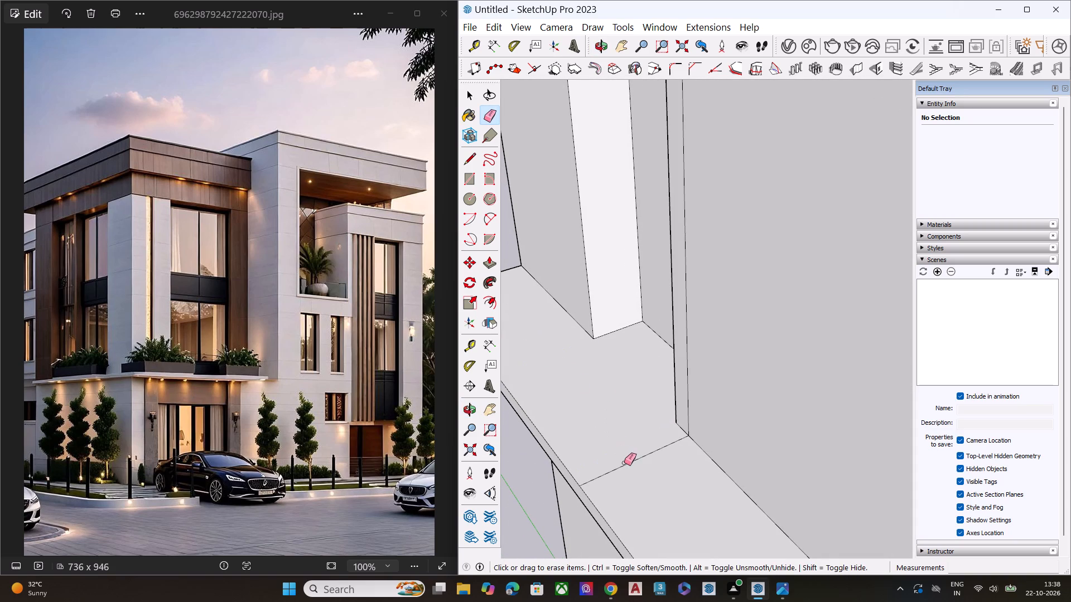
left_click(626, 465)
Erase the two remaining seam lines across the ledge's top surface beside the corner pier.
scroll(580, 378, "down", 8)
middle_click_drag(626, 462, 630, 439)
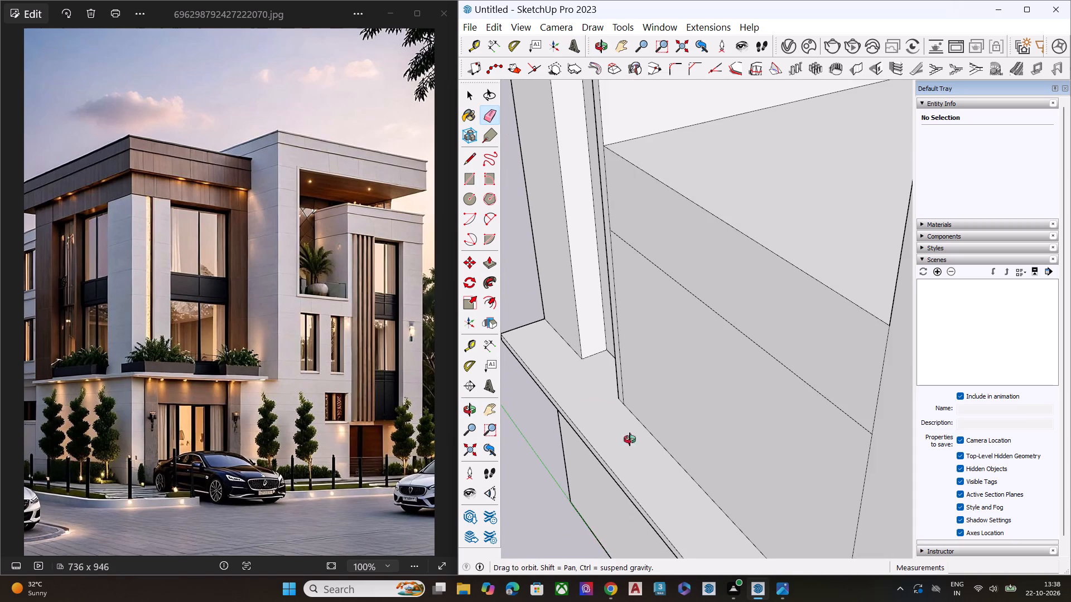
middle_click_drag(630, 439, 668, 367)
scroll(609, 372, "up", 1)
scroll(589, 383, "down", 9)
middle_click_drag(671, 460, 664, 481)
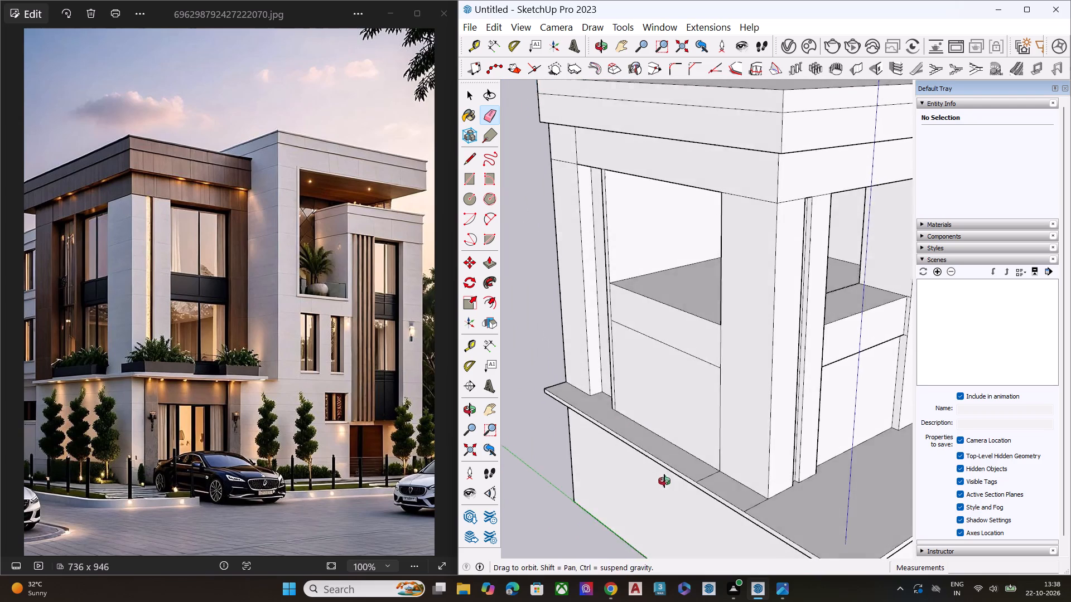
middle_click_drag(664, 481, 663, 484)
scroll(653, 478, "up", 1)
scroll(578, 369, "down", 5)
scroll(669, 438, "up", 3)
scroll(684, 448, "down", 1)
scroll(685, 450, "up", 5)
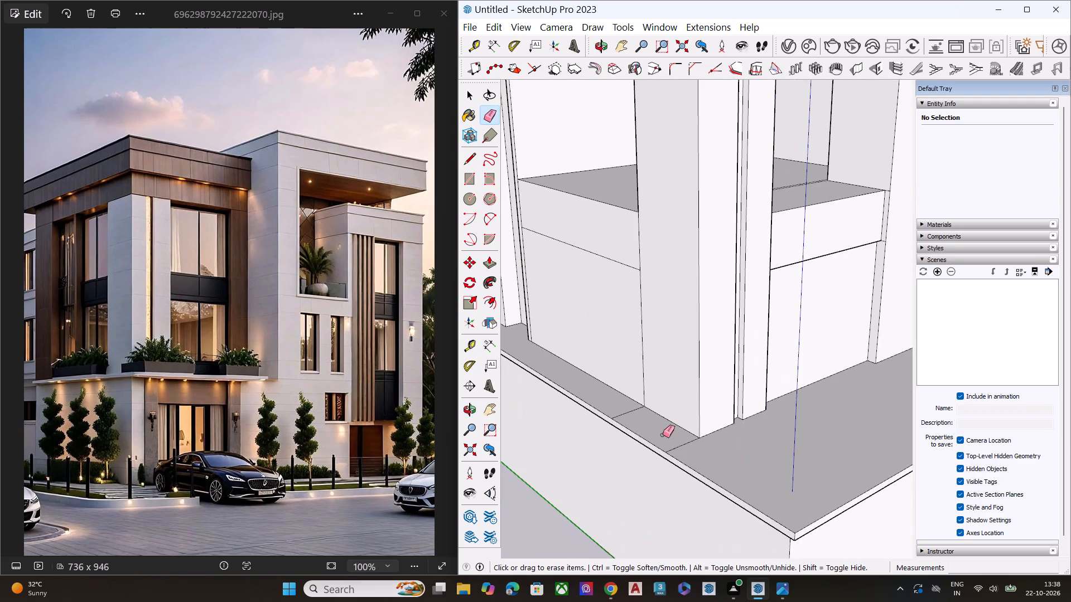
scroll(662, 433, "up", 5)
left_click(623, 401)
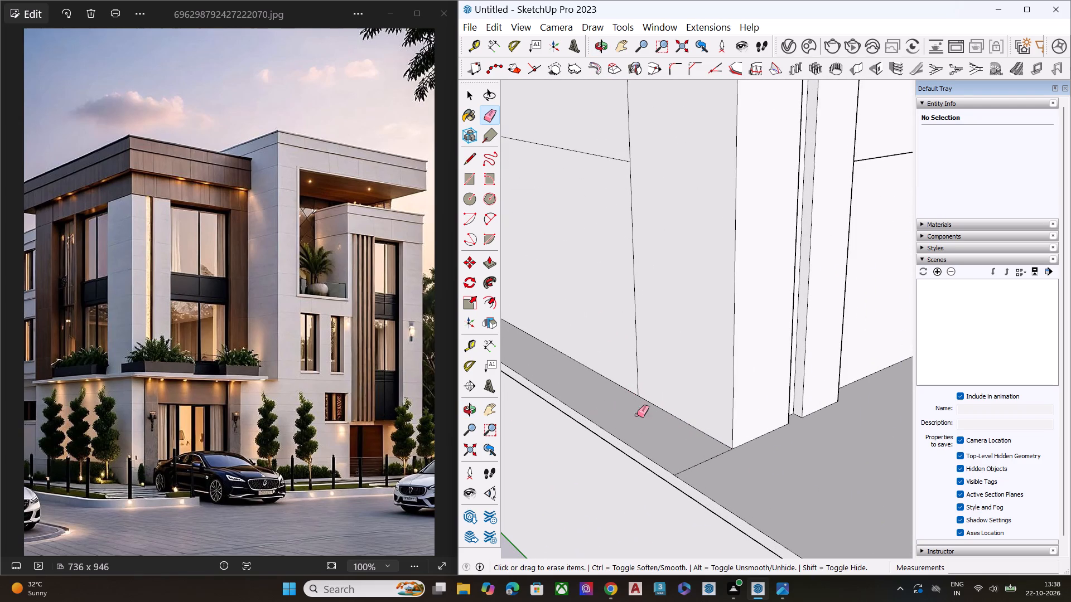
left_click(689, 468)
key("space")
Select the side face of the horizontal band directly above the corner pier, under the overhanging roof slab.
scroll(660, 468, "down", 3)
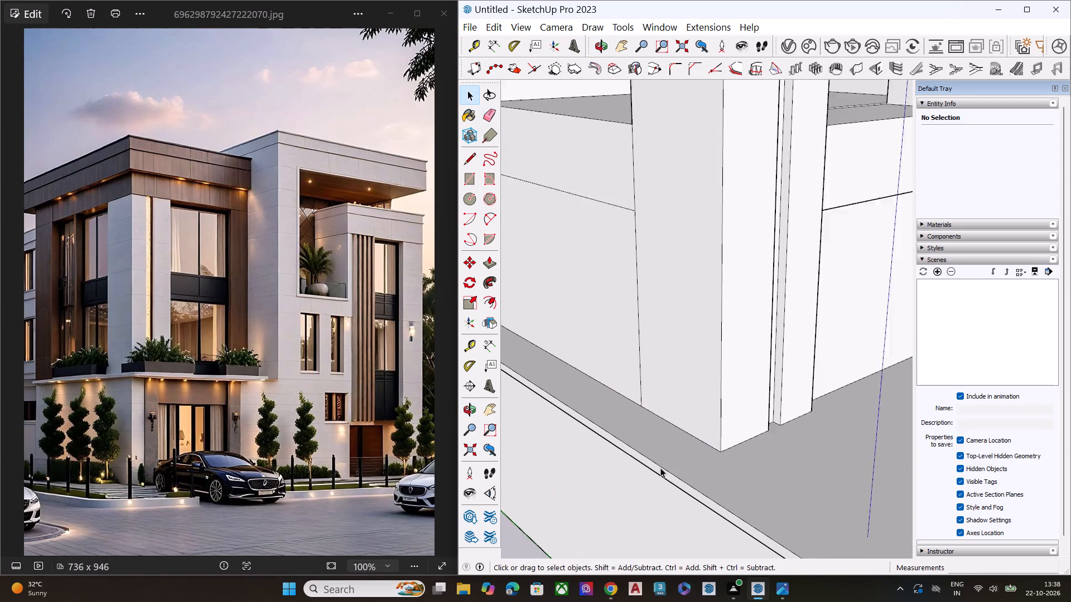
scroll(660, 468, "down", 14)
middle_click_drag(674, 446, 679, 465)
scroll(659, 372, "up", 5)
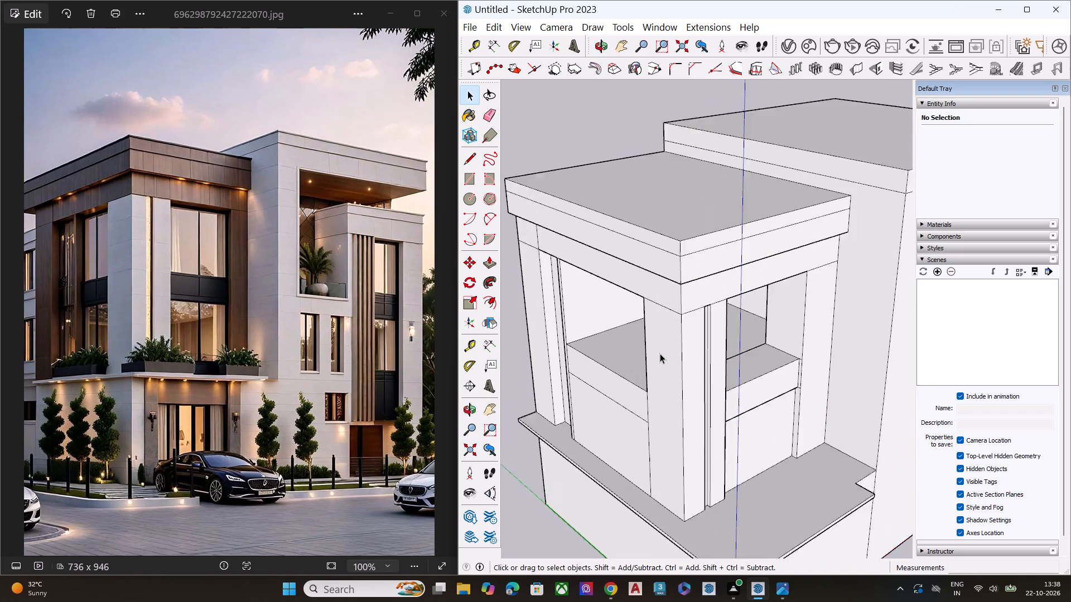
scroll(660, 353, "up", 4)
left_click(659, 350)
middle_click_drag(663, 343, 652, 411)
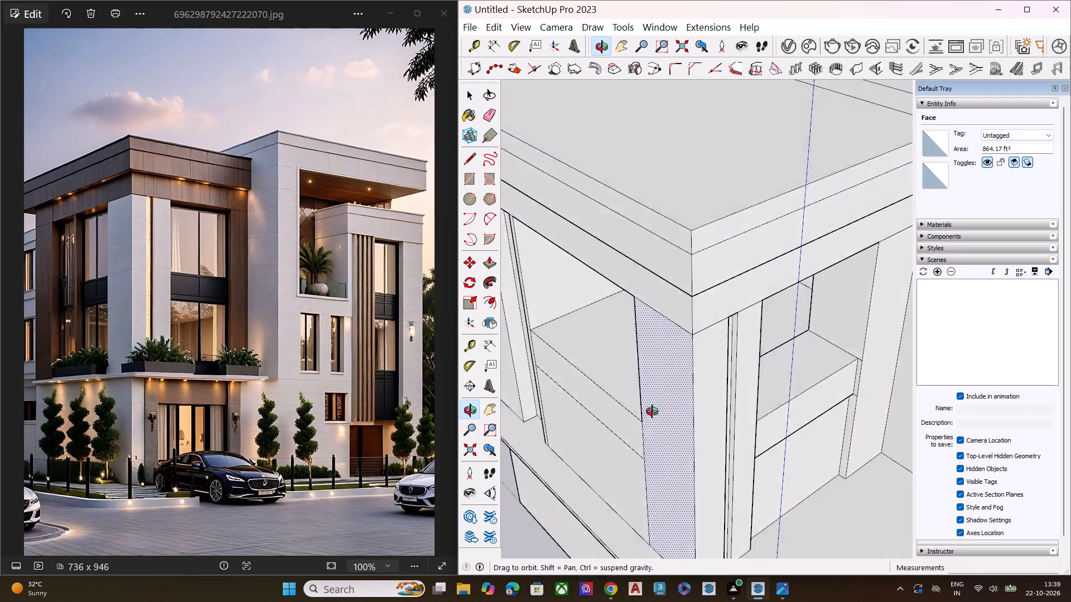
middle_click_drag(652, 411, 648, 474)
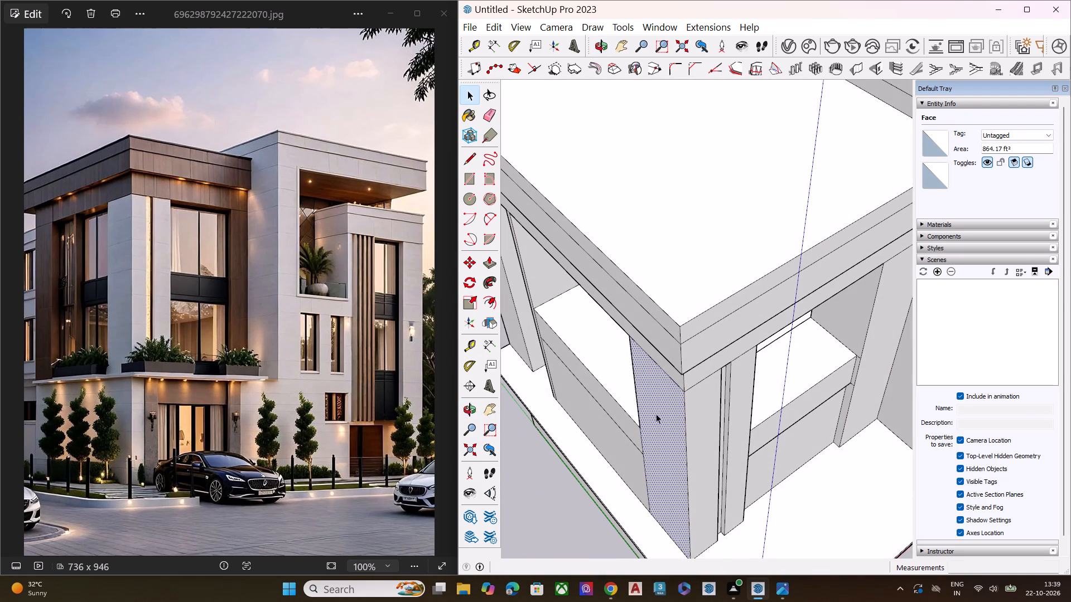
scroll(658, 405, "up", 4)
scroll(659, 405, "down", 3)
scroll(659, 405, "up", 3)
key("space")
middle_click_drag(669, 391, 670, 336)
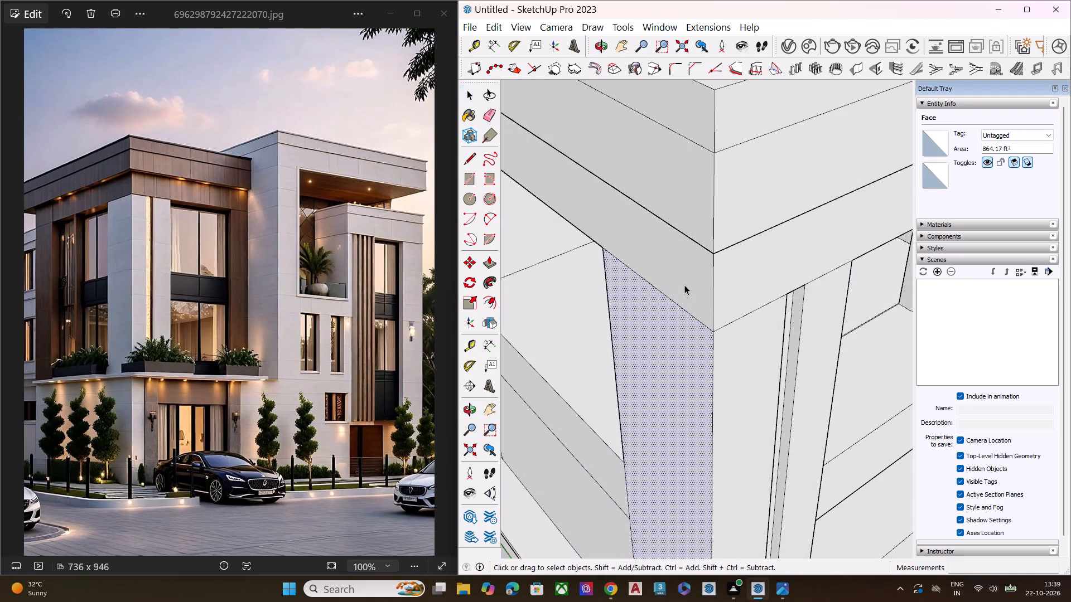
key("space")
left_click(684, 285)
scroll(717, 430, "down", 4)
middle_click_drag(682, 421, 730, 242)
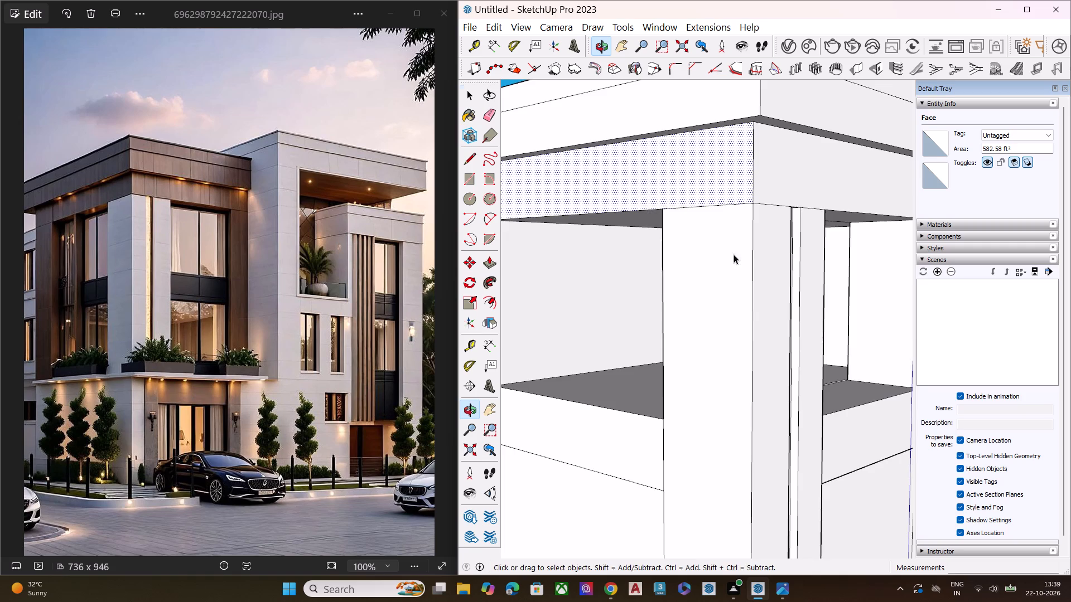
Push the selected side face of the band under the roof slab inward about 7 11/16 in.
scroll(740, 380, "up", 1)
scroll(740, 392, "down", 7)
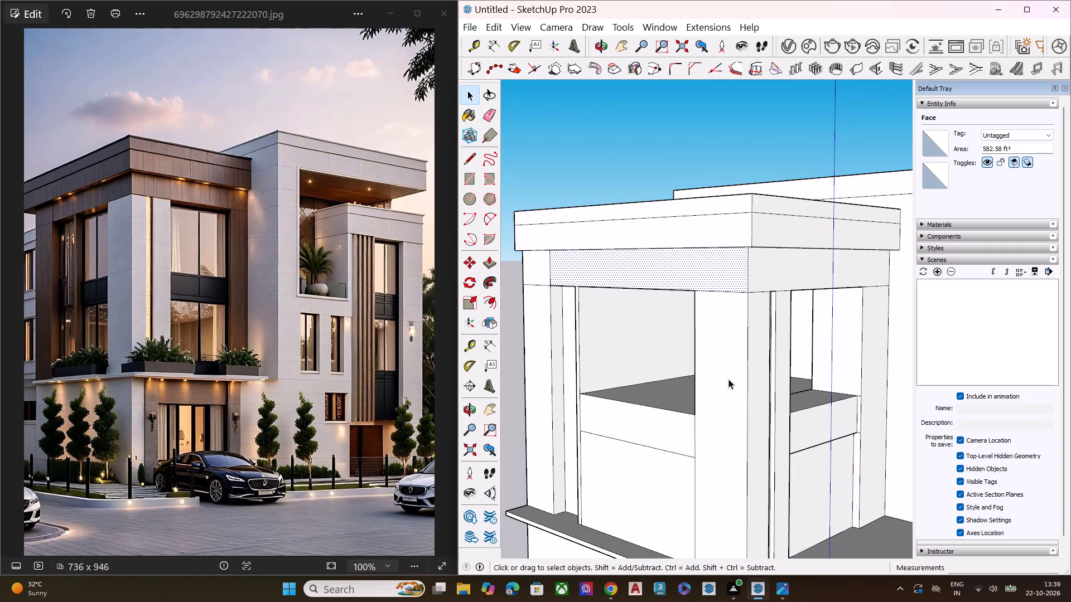
middle_click_drag(746, 347, 628, 271)
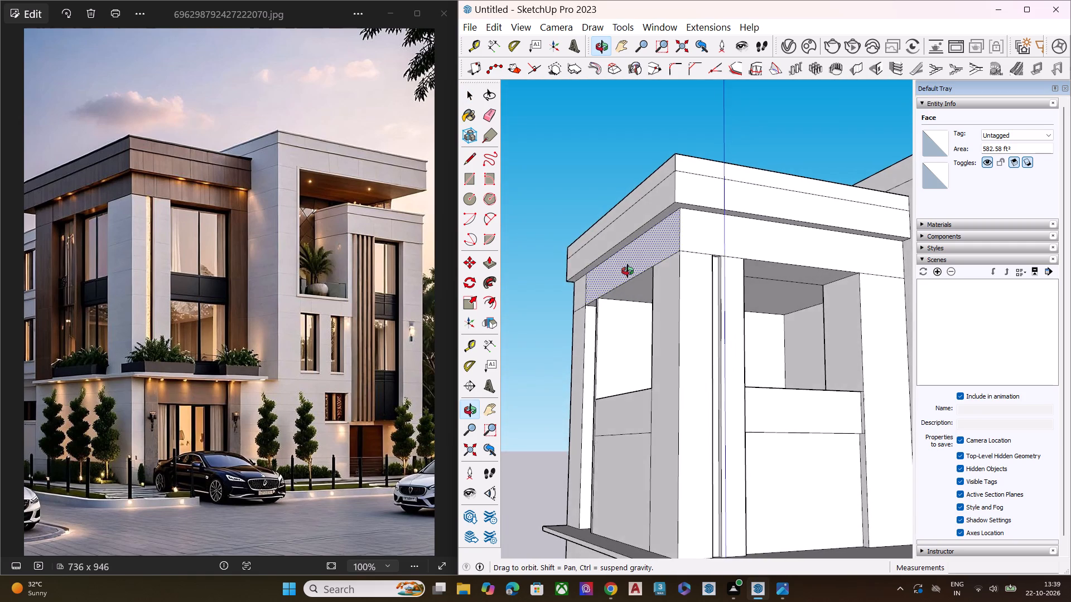
middle_click_drag(628, 271, 612, 302)
scroll(641, 273, "up", 7)
scroll(733, 317, "down", 6)
scroll(783, 354, "up", 1)
scroll(784, 355, "down", 2)
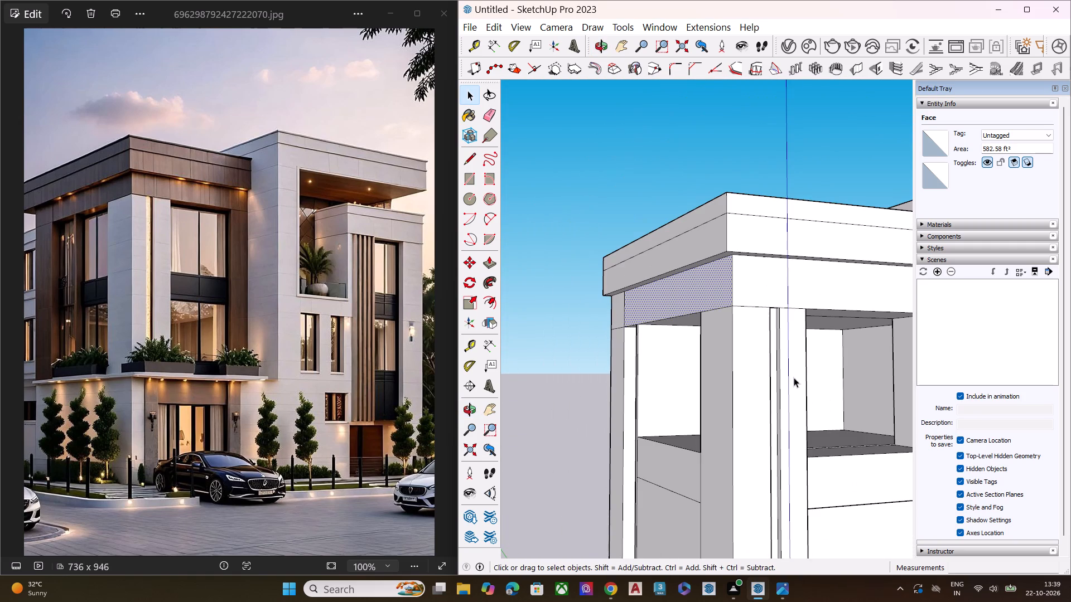
middle_click_drag(607, 324, 670, 326)
scroll(654, 323, "up", 7)
scroll(544, 330, "down", 3)
scroll(537, 330, "up", 1)
scroll(537, 330, "down", 4)
middle_click_drag(713, 334, 710, 358)
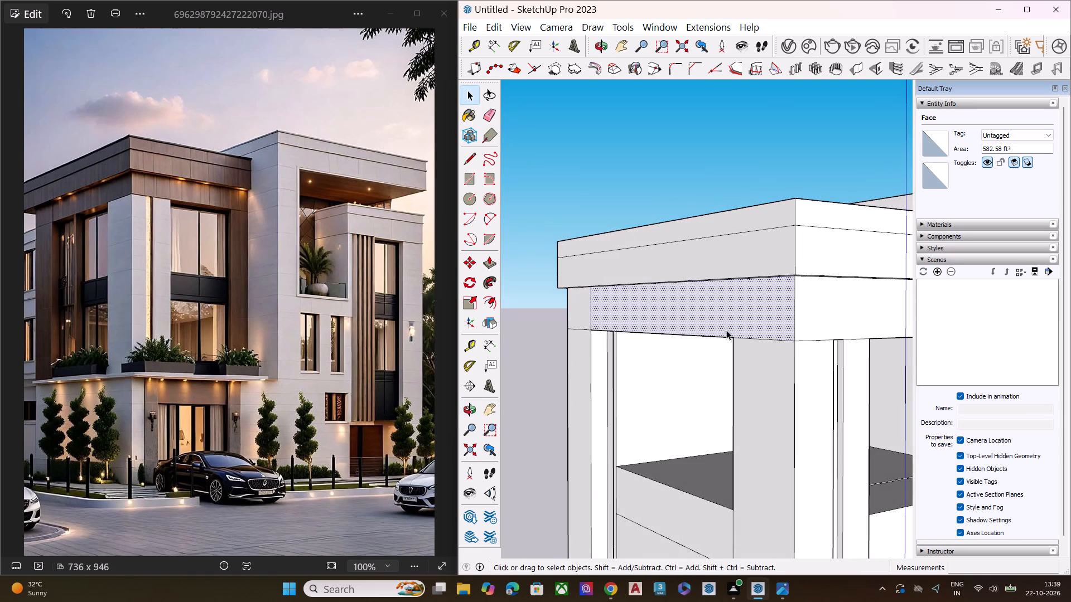
key("p")
left_click(746, 324)
left_click(749, 321)
key("space")
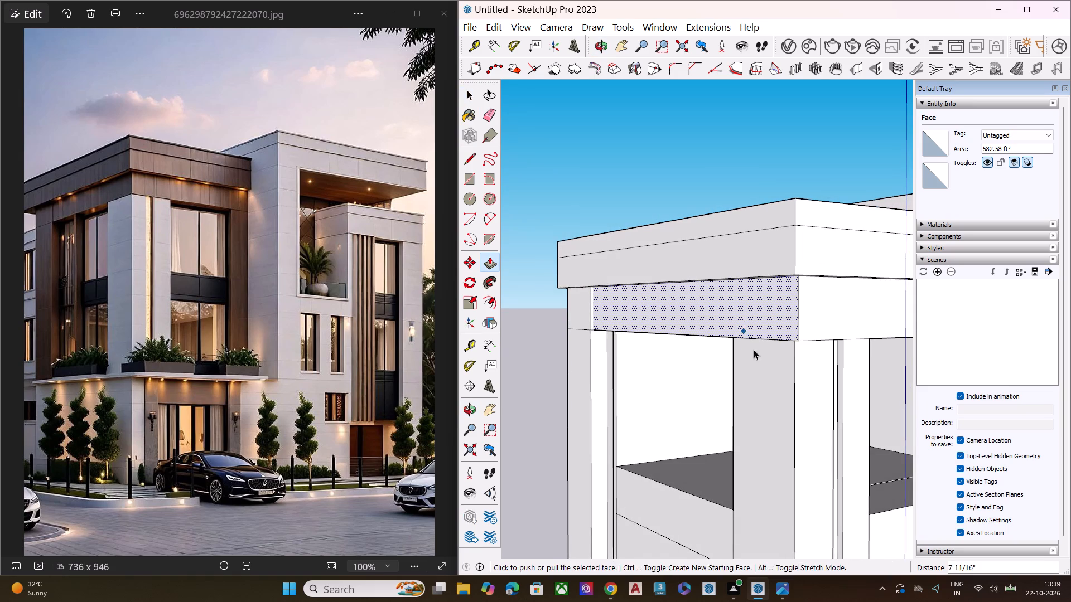
Push the front face of the same band above the corner pier inward about 7 1/16 in.
middle_click_drag(763, 355, 756, 452)
scroll(821, 405, "up", 4)
left_click(822, 392)
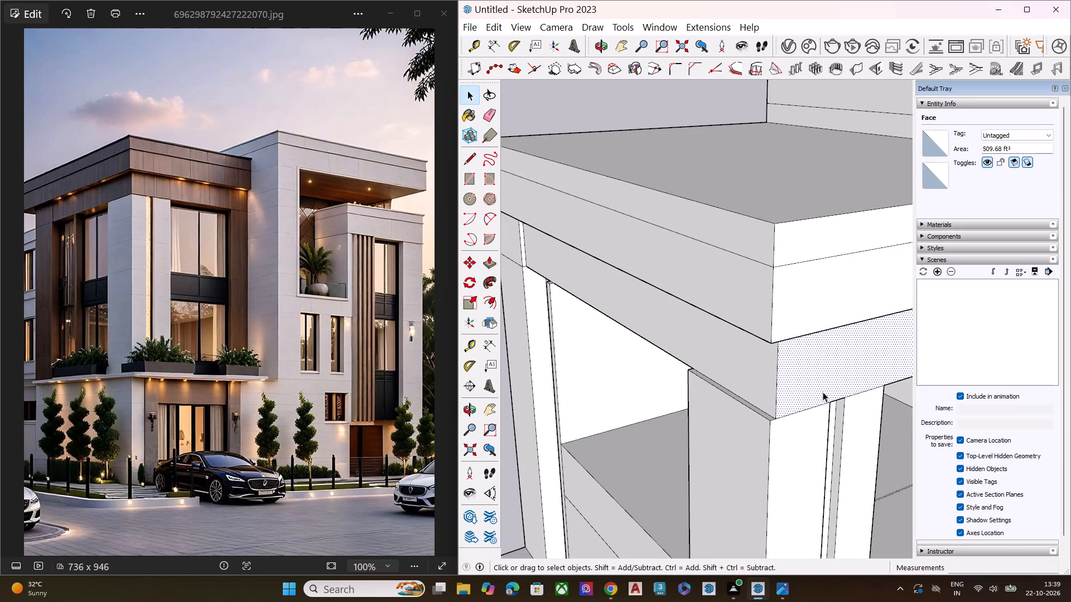
key("p")
left_click(823, 392)
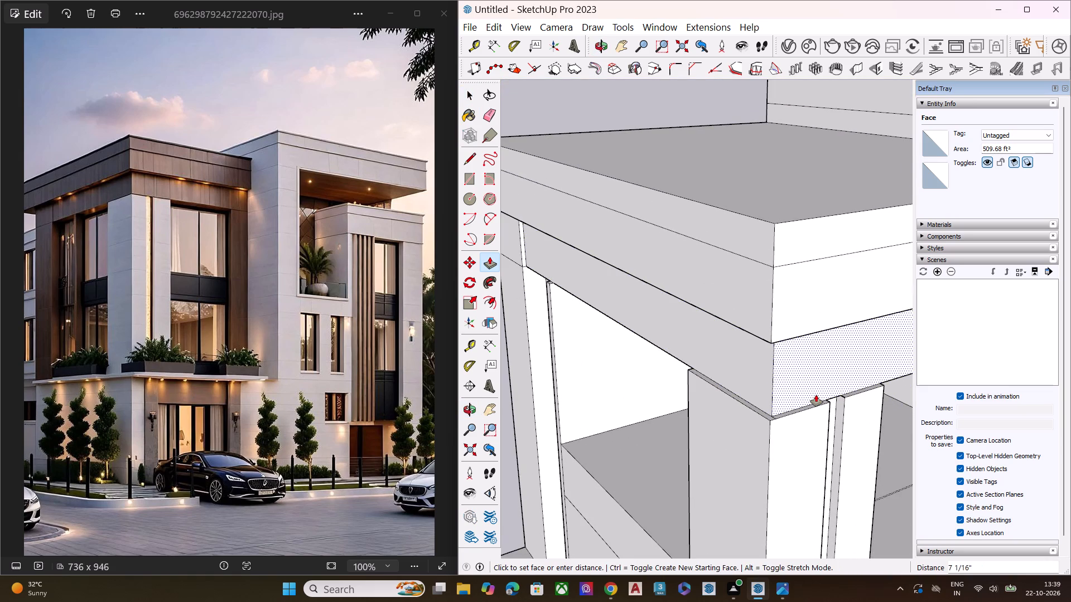
left_click(816, 395)
key("space")
Push the short end section of the side band above the far pier inward 7 11/16 in, flush with the recessed band.
middle_click_drag(800, 426, 799, 495)
scroll(841, 452, "up", 6)
scroll(840, 451, "down", 1)
scroll(840, 451, "up", 1)
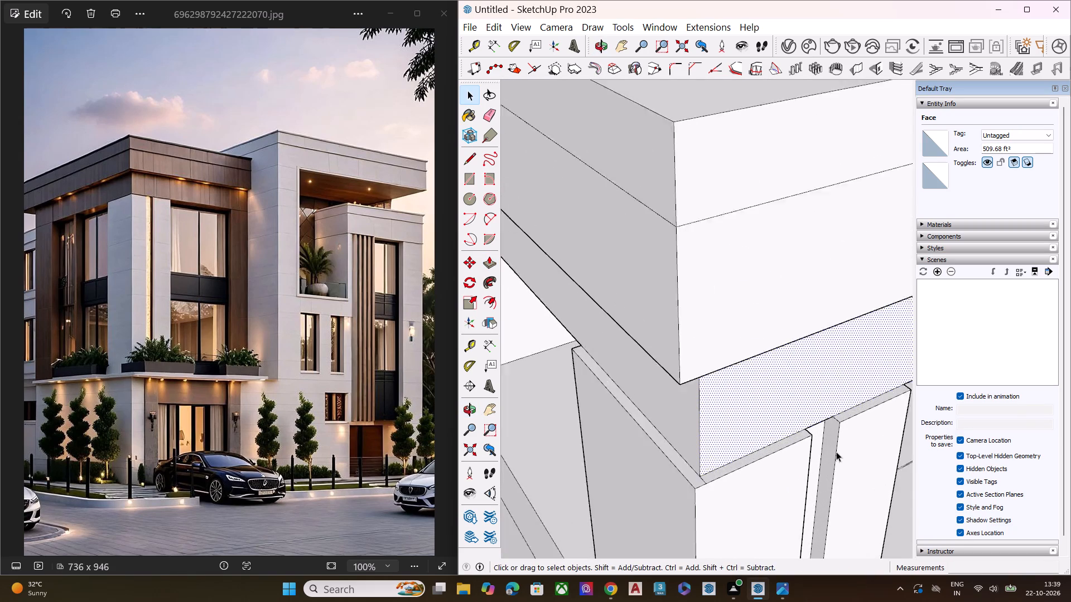
scroll(836, 452, "up", 3)
middle_click_drag(822, 446, 713, 205)
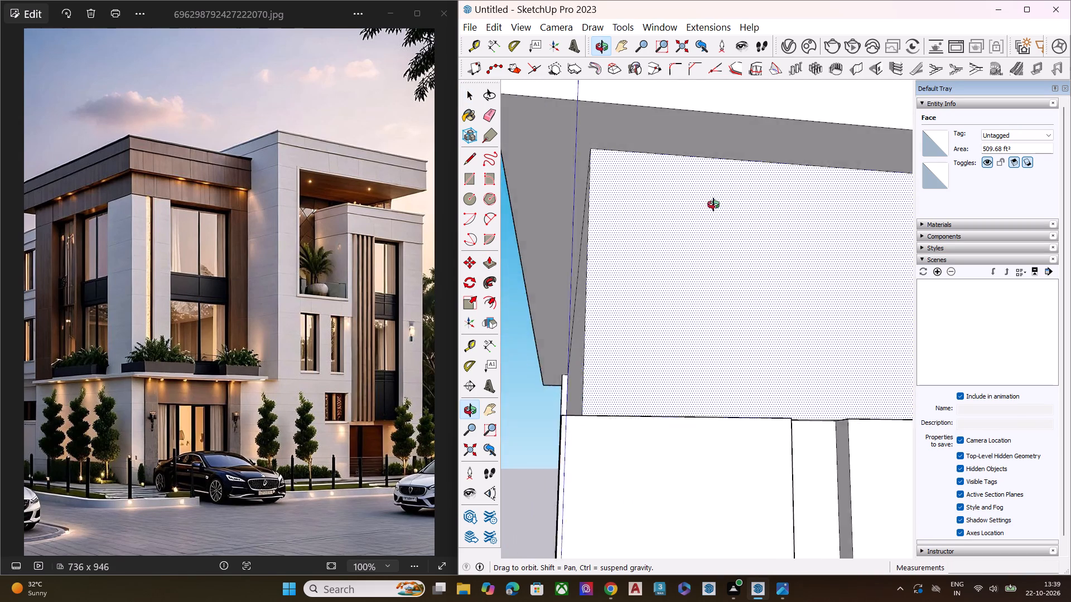
middle_click_drag(713, 205, 787, 384)
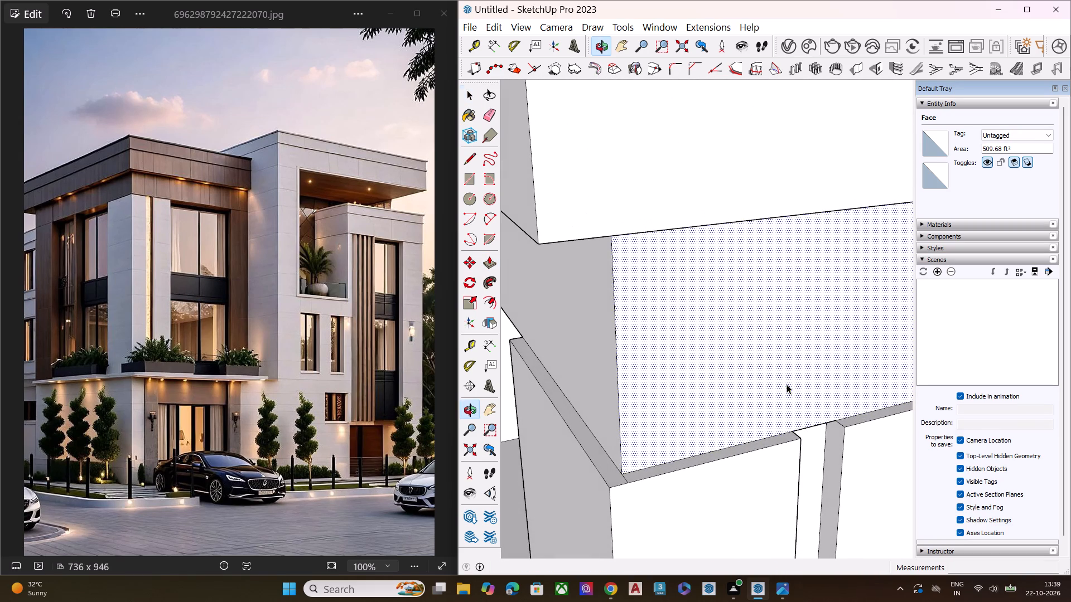
scroll(812, 367, "down", 13)
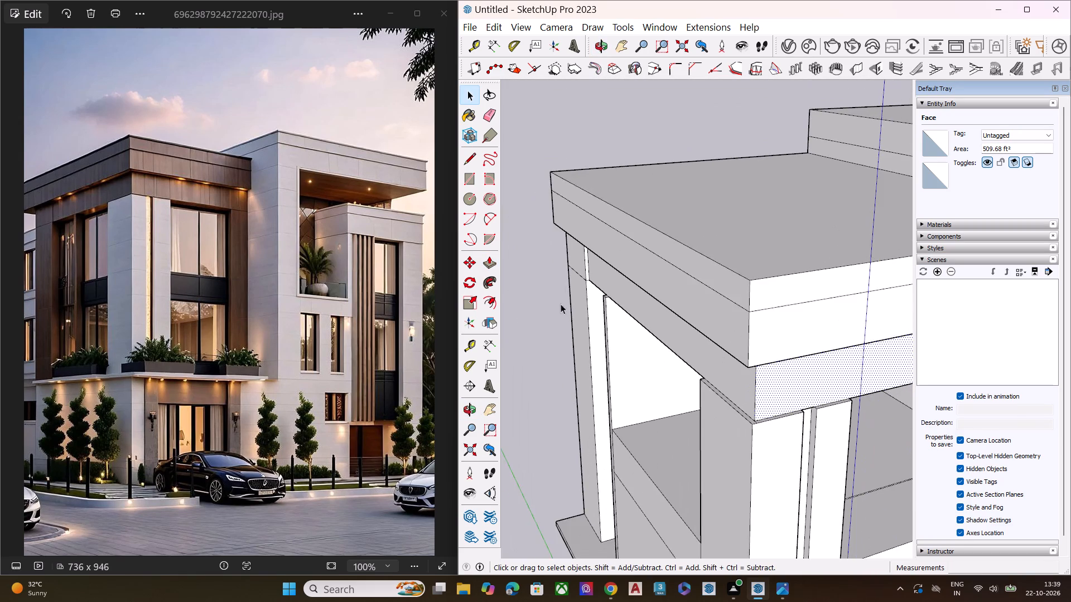
scroll(563, 287, "up", 9)
middle_click_drag(584, 247, 635, 221)
left_click(592, 235)
key("space")
left_click(592, 235)
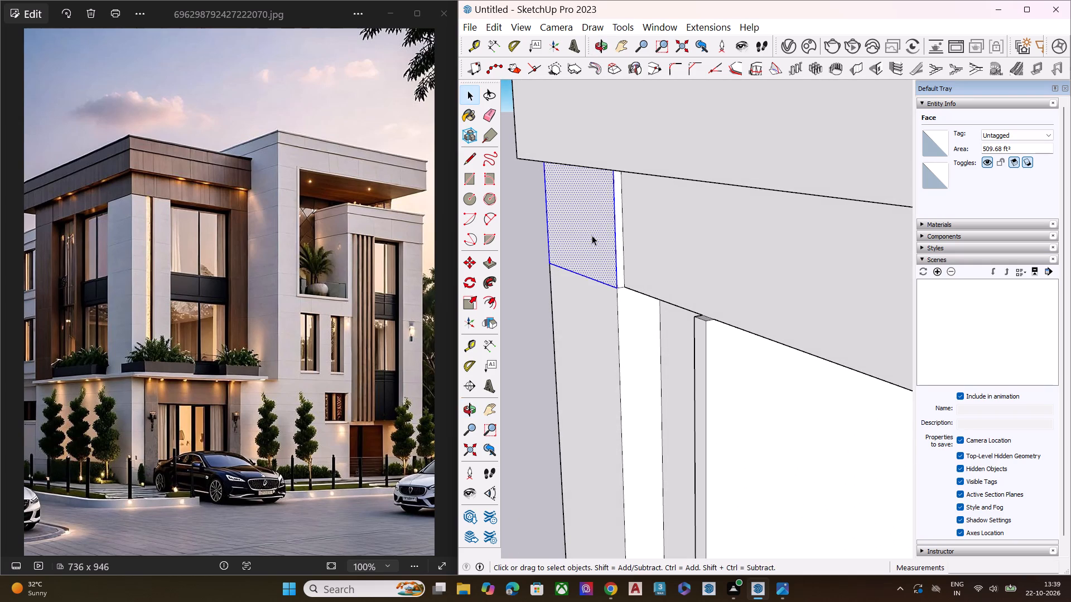
key("p")
left_click(595, 232)
left_click(626, 282)
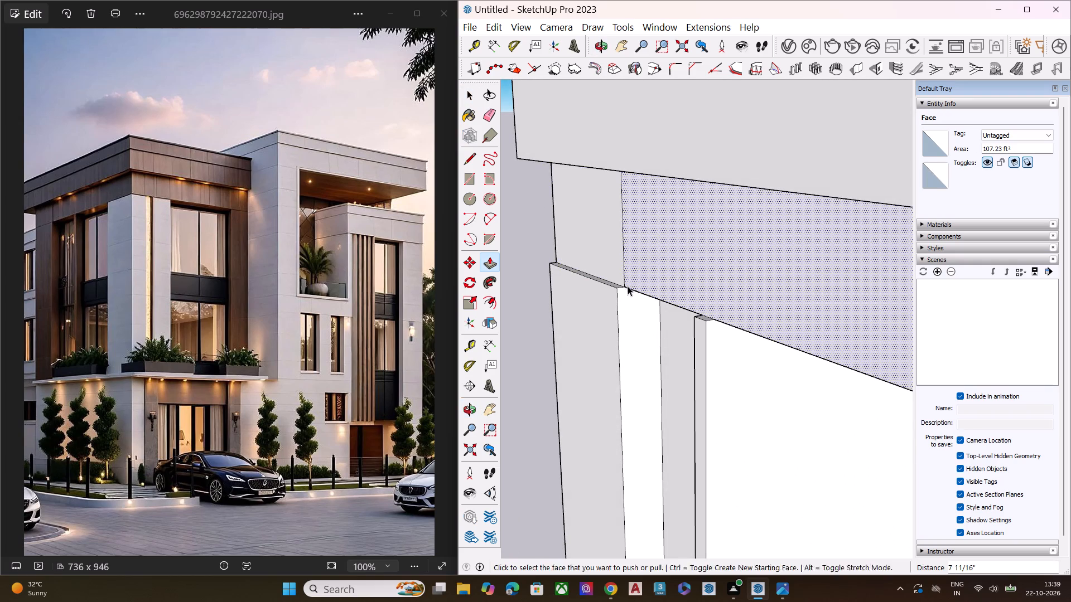
Erase the vertical seam line between the end section and the rest of the recessed side band.
key("space")
middle_click_drag(625, 255, 641, 228)
scroll(641, 228, "up", 1)
left_click(622, 226)
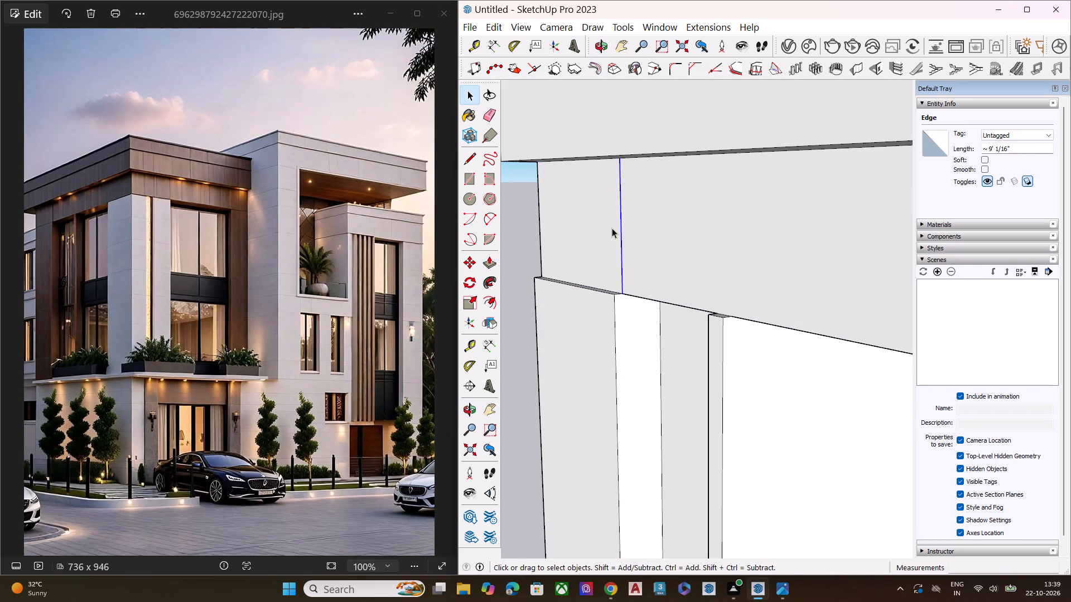
key("Delete")
Push the far pier's side face inward 7 11/16 in until it is flush with the recessed band above.
scroll(611, 235, "down", 1)
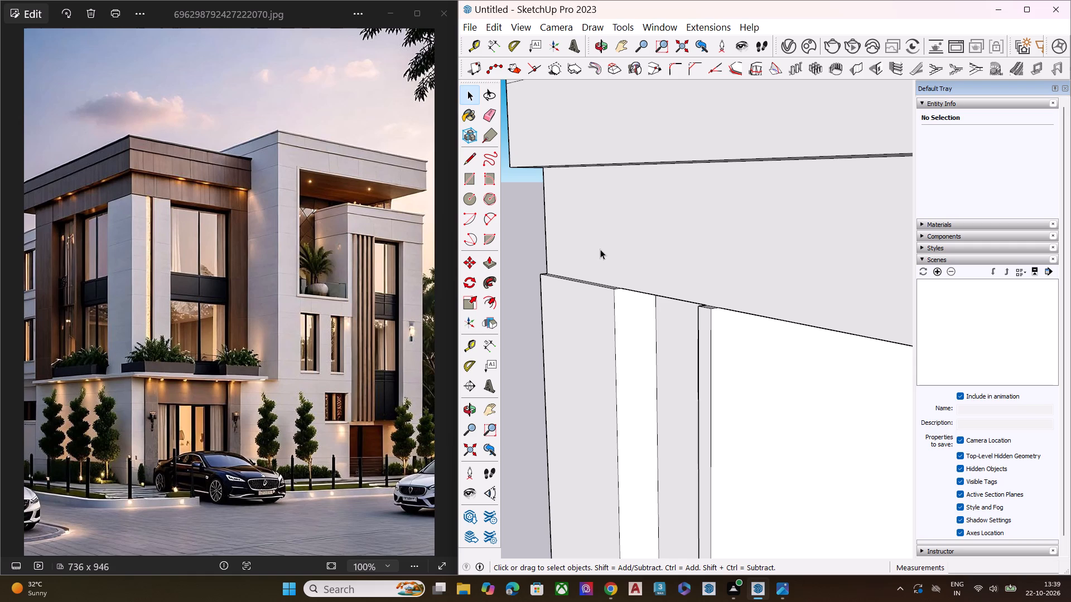
scroll(601, 247, "down", 7)
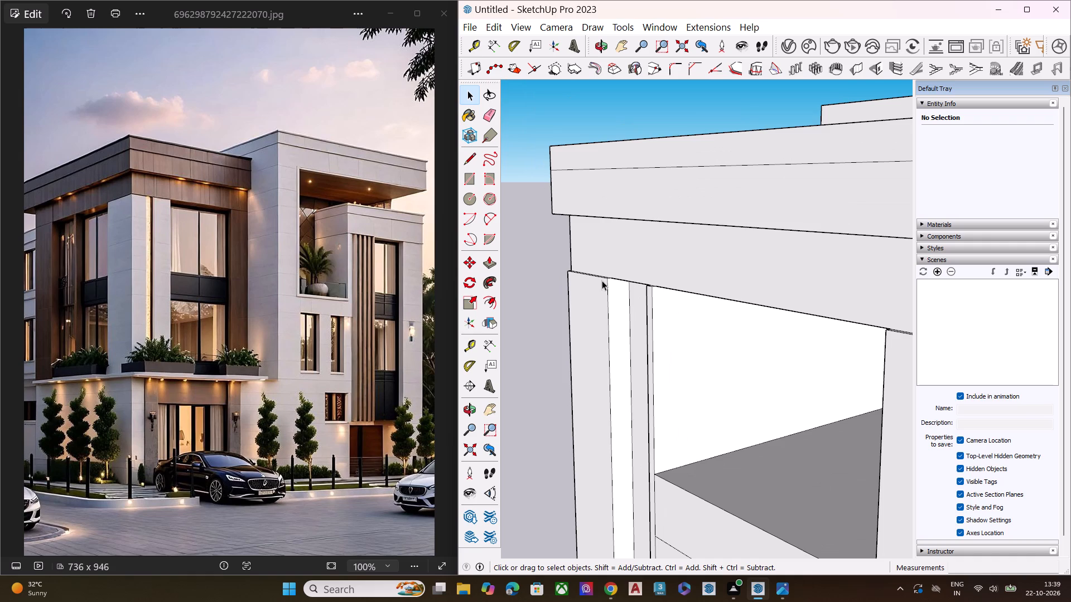
middle_click_drag(599, 280, 588, 302)
scroll(574, 282, "down", 6)
middle_click_drag(586, 293, 595, 358)
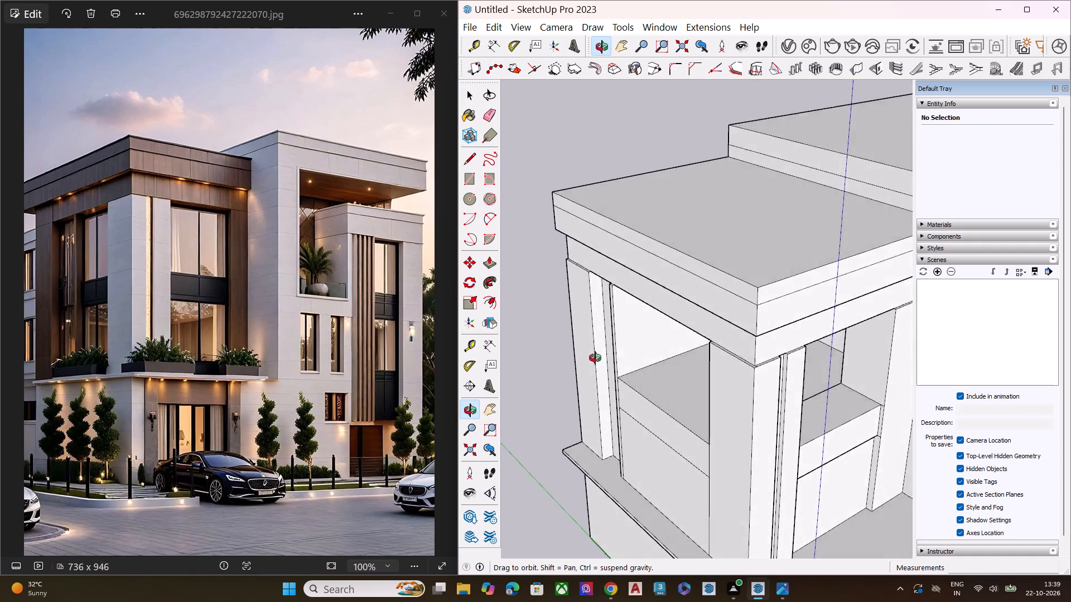
middle_click_drag(595, 358, 596, 385)
scroll(571, 276, "up", 8)
scroll(570, 268, "down", 6)
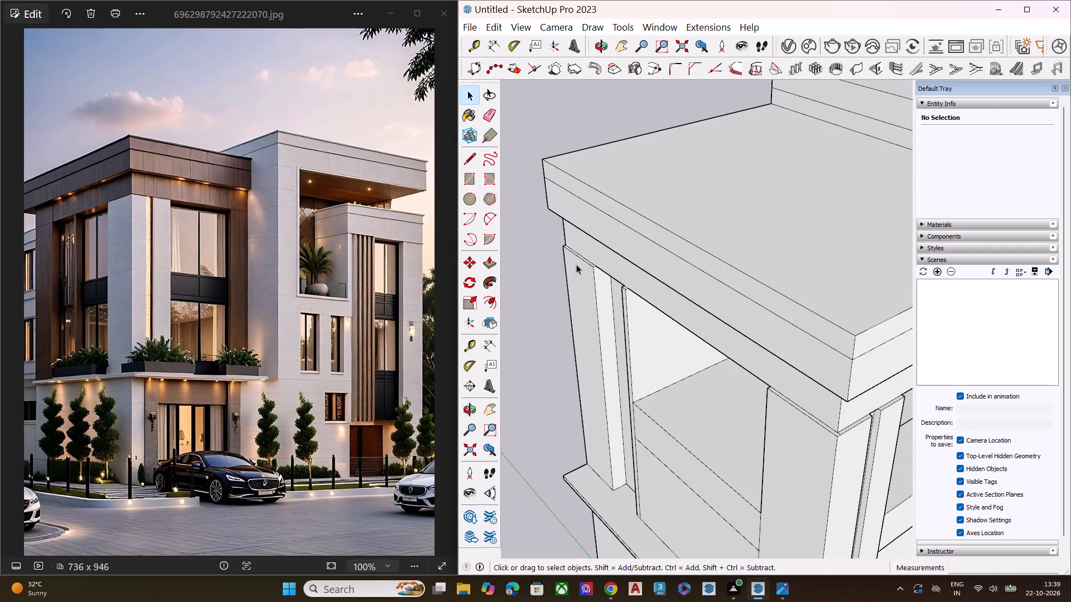
scroll(576, 264, "up", 4)
scroll(576, 264, "down", 1)
scroll(576, 264, "up", 1)
scroll(577, 271, "down", 1)
scroll(578, 275, "up", 2)
left_click(586, 288)
key("p")
left_click(586, 288)
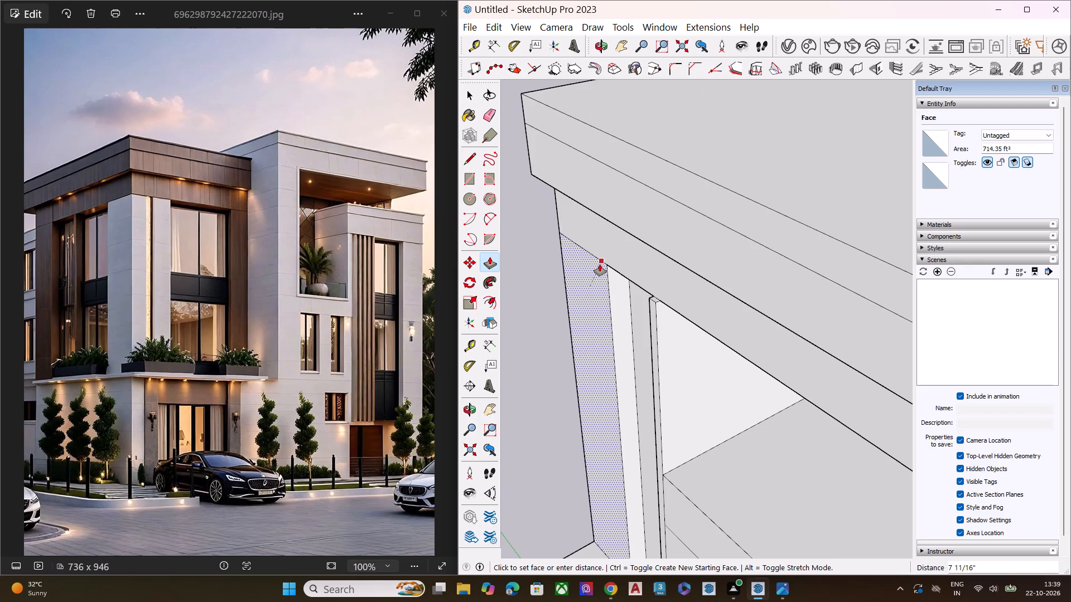
left_click(601, 264)
key("space")
Push the narrow strip face beside the far pier's recess inward 7 11/16 in to meet the band's lower edge.
scroll(594, 269, "down", 1)
middle_click_drag(640, 304, 650, 284)
scroll(647, 305, "up", 6)
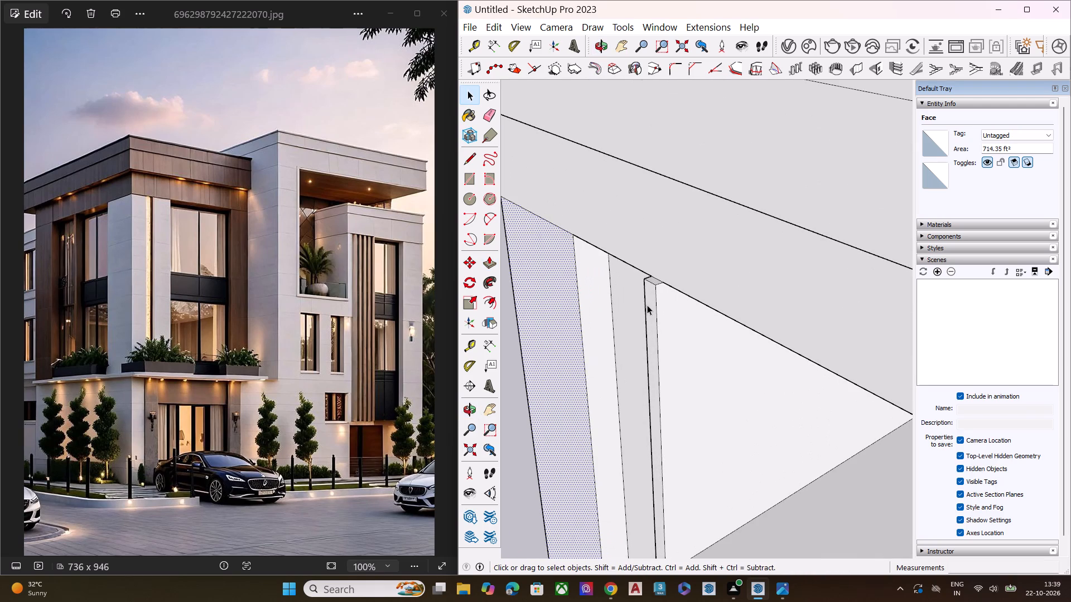
left_click(648, 303)
key("p")
left_click(648, 303)
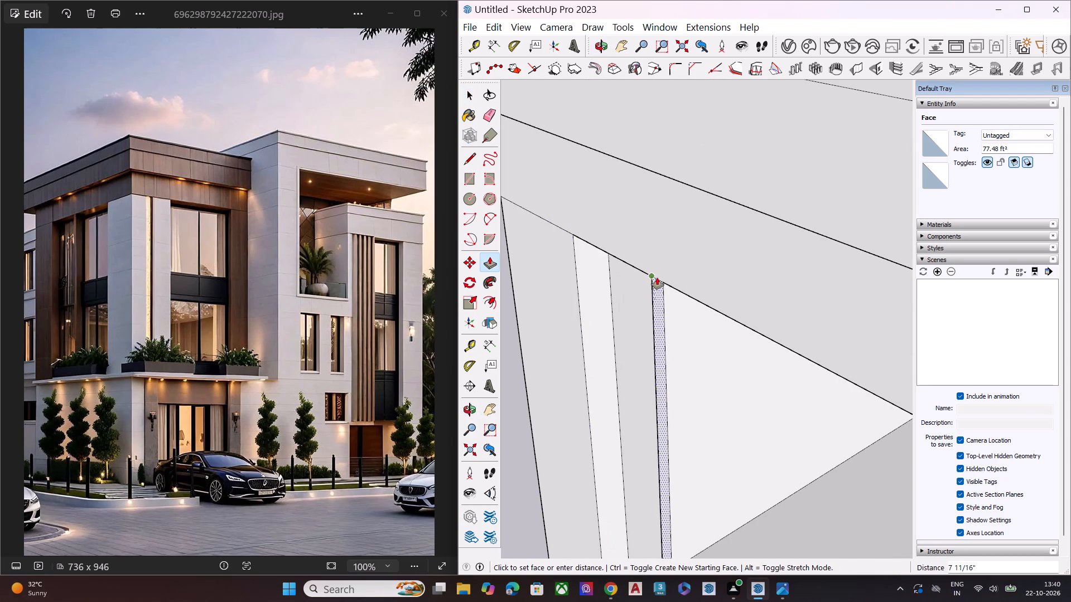
left_click(657, 278)
key("space")
Review the recessed band and piers of the corner block within the whole massing.
scroll(609, 266, "down", 3)
scroll(609, 266, "up", 1)
scroll(609, 266, "down", 3)
scroll(607, 267, "up", 1)
scroll(606, 267, "down", 11)
middle_click_drag(694, 307, 699, 336)
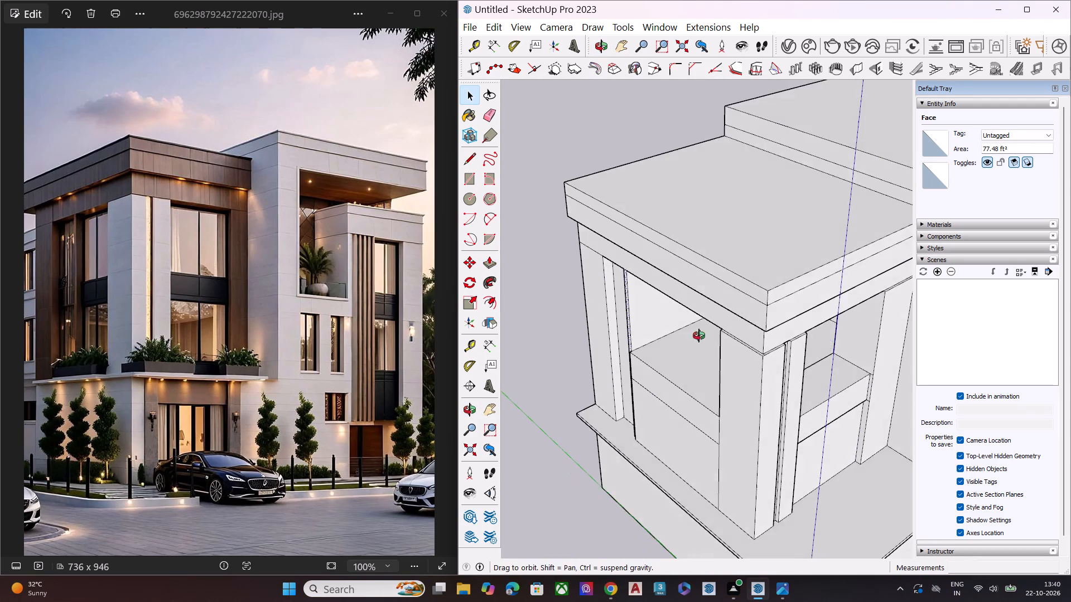
middle_click_drag(699, 336, 700, 341)
scroll(730, 368, "up", 1)
scroll(645, 236, "down", 4)
key("space")
key("space")
scroll(643, 239, "down", 3)
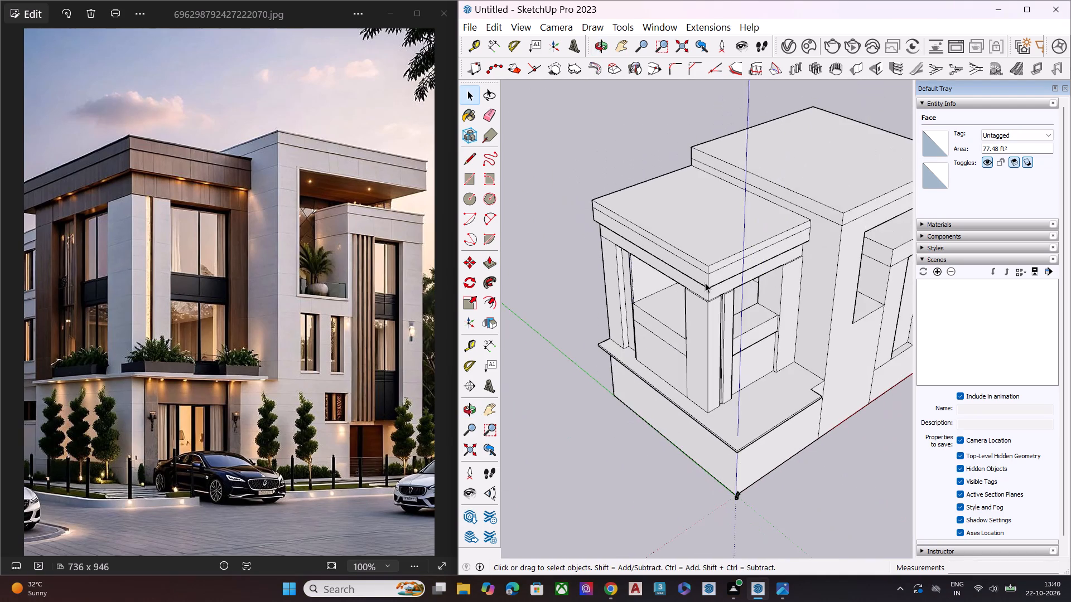
middle_click_drag(706, 276, 717, 184)
scroll(652, 201, "down", 9)
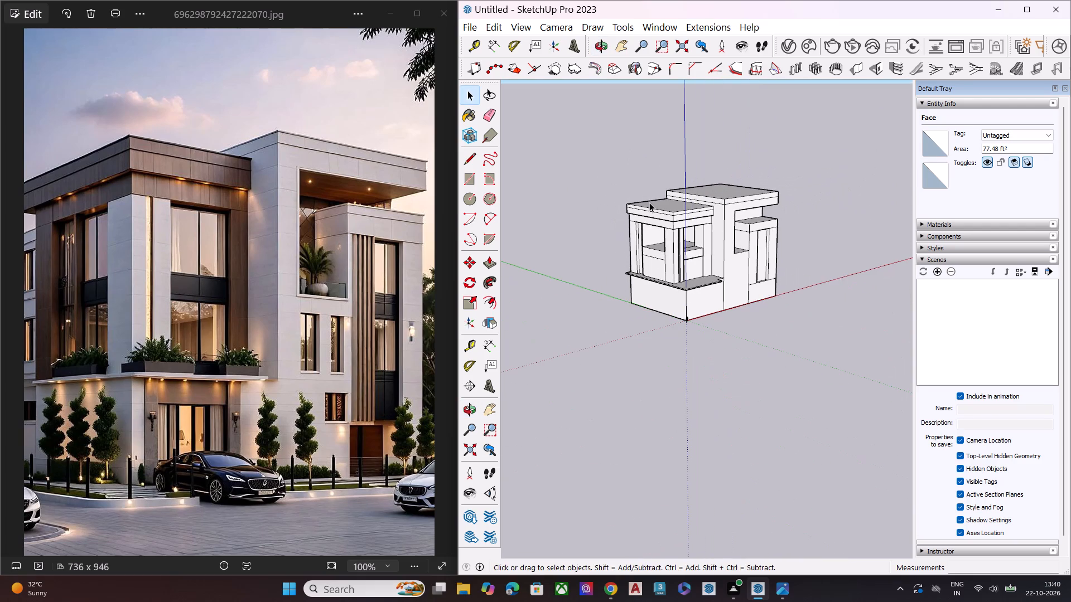
scroll(630, 188, "down", 5)
middle_click_drag(674, 210, 679, 178)
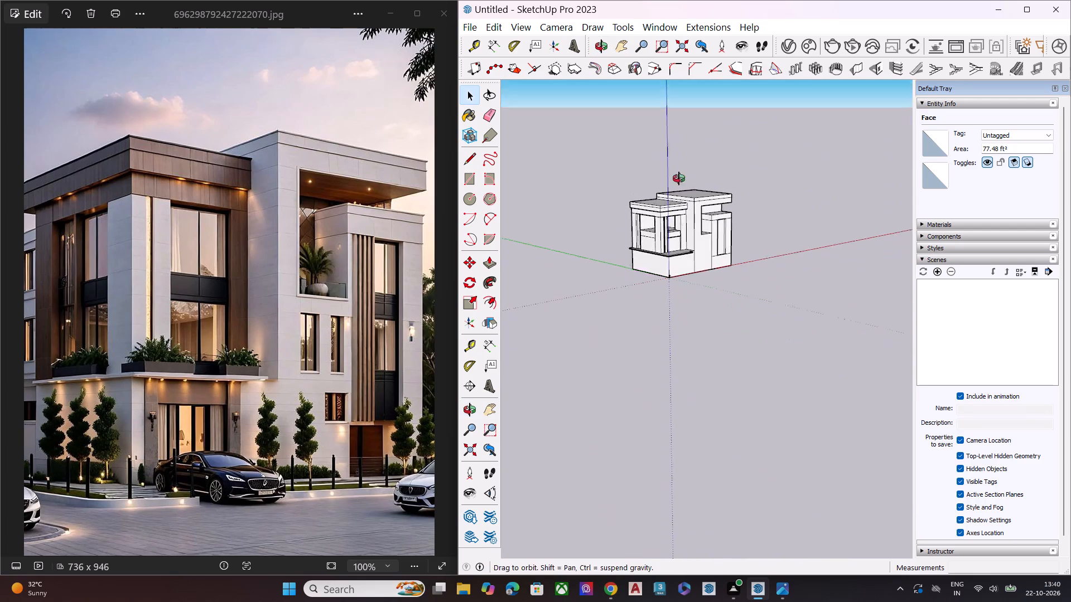
middle_click_drag(679, 178, 682, 168)
Thicken the projecting ledge slightly by pulling its underside face downward with Push/Pull.
scroll(687, 259, "up", 8)
middle_click_drag(720, 240, 623, 266)
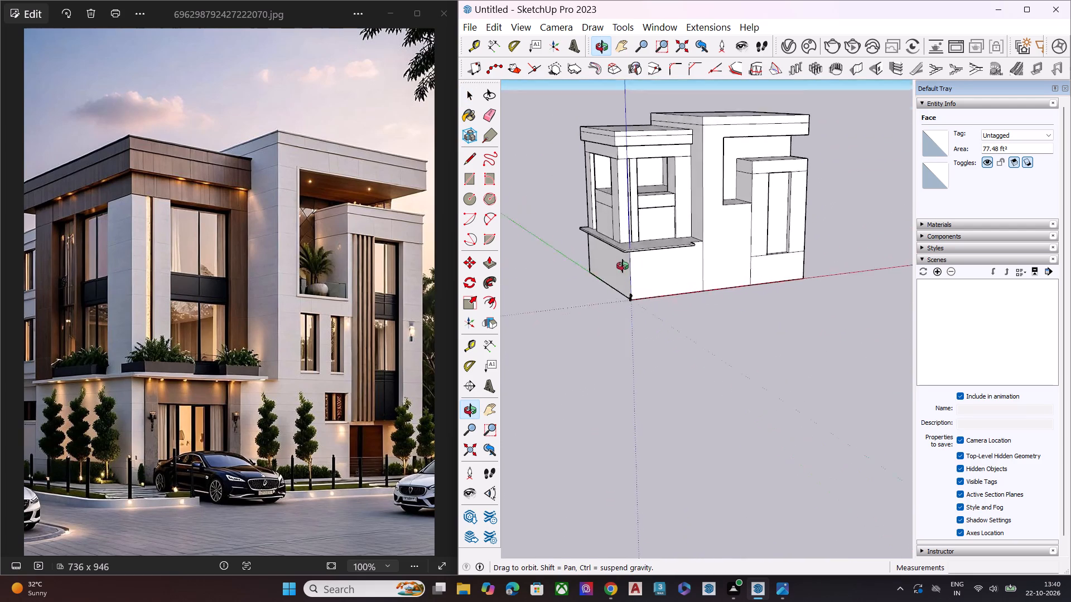
middle_click_drag(623, 266, 736, 150)
scroll(714, 190, "up", 2)
scroll(657, 234, "down", 1)
scroll(656, 236, "up", 7)
scroll(654, 237, "down", 2)
scroll(654, 237, "up", 5)
middle_click_drag(627, 227, 649, 195)
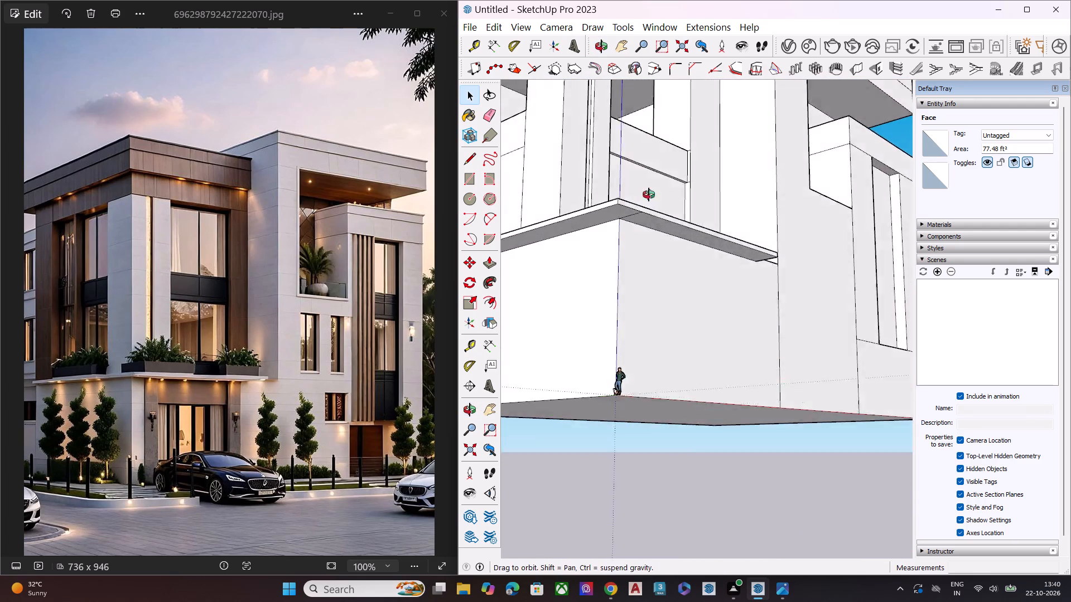
middle_click_drag(649, 195, 670, 179)
scroll(673, 178, "up", 5)
key("e")
left_click(662, 193)
key("space")
left_click(675, 208)
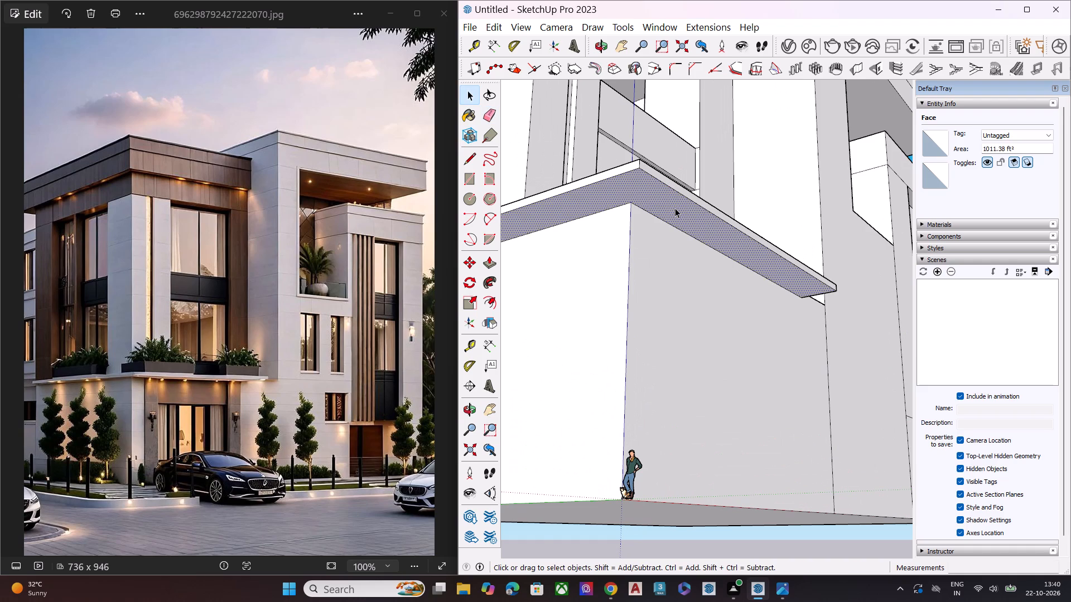
key("p")
left_click(675, 208)
left_click(678, 212)
key("space")
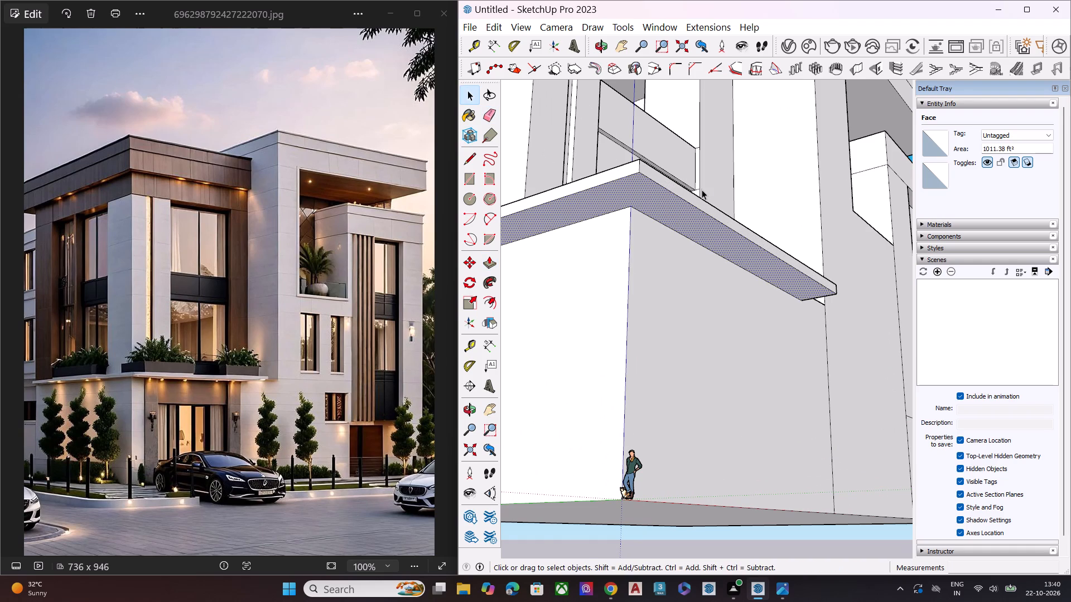
Pull the ledge's front edge face farther outward from the ground-floor front wall with Push/Pull.
middle_click_drag(702, 190, 734, 284)
scroll(761, 337, "up", 2)
left_click(768, 341)
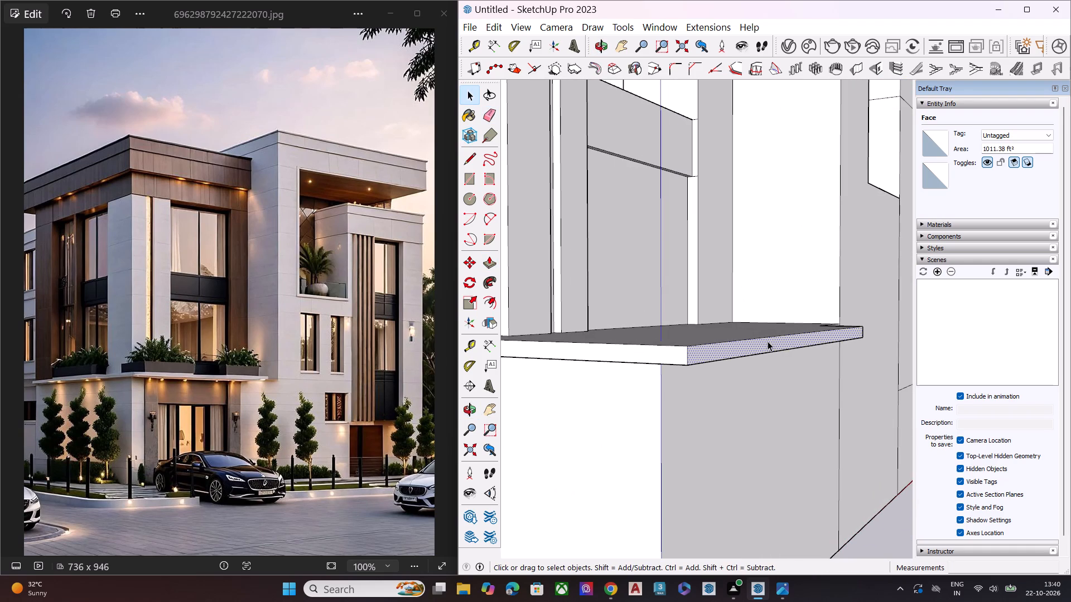
key("p")
left_click(768, 341)
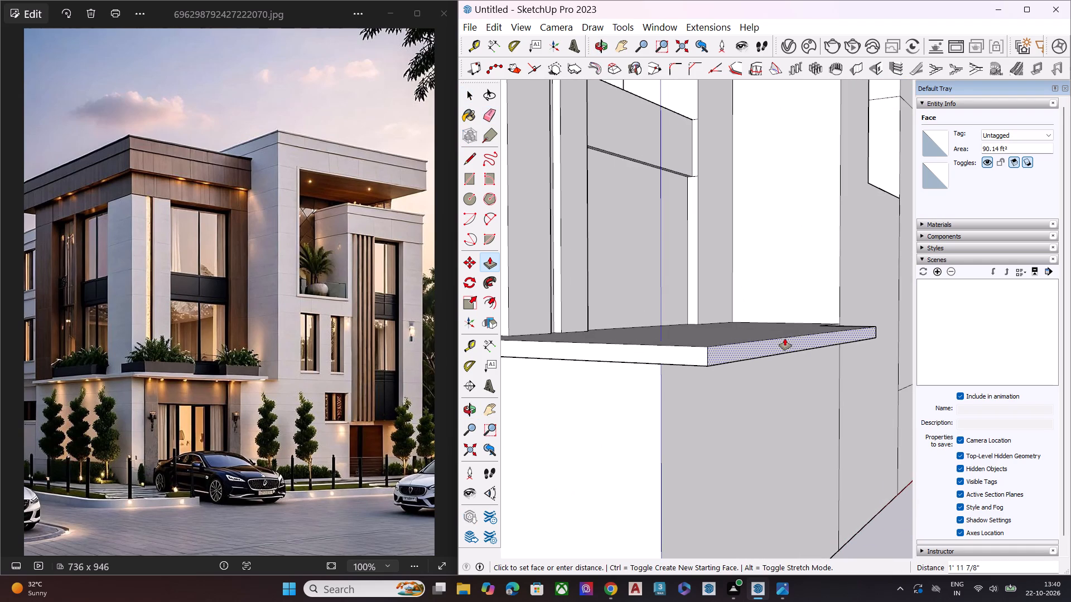
left_click(791, 337)
key("space")
Examine the extended ledge and the building's front from several angles.
scroll(706, 249, "down", 2)
scroll(706, 249, "up", 1)
scroll(706, 249, "down", 3)
middle_click_drag(789, 280, 669, 382)
scroll(669, 382, "up", 1)
middle_click_drag(720, 231, 728, 225)
scroll(737, 197, "down", 8)
middle_click_drag(740, 307, 660, 230)
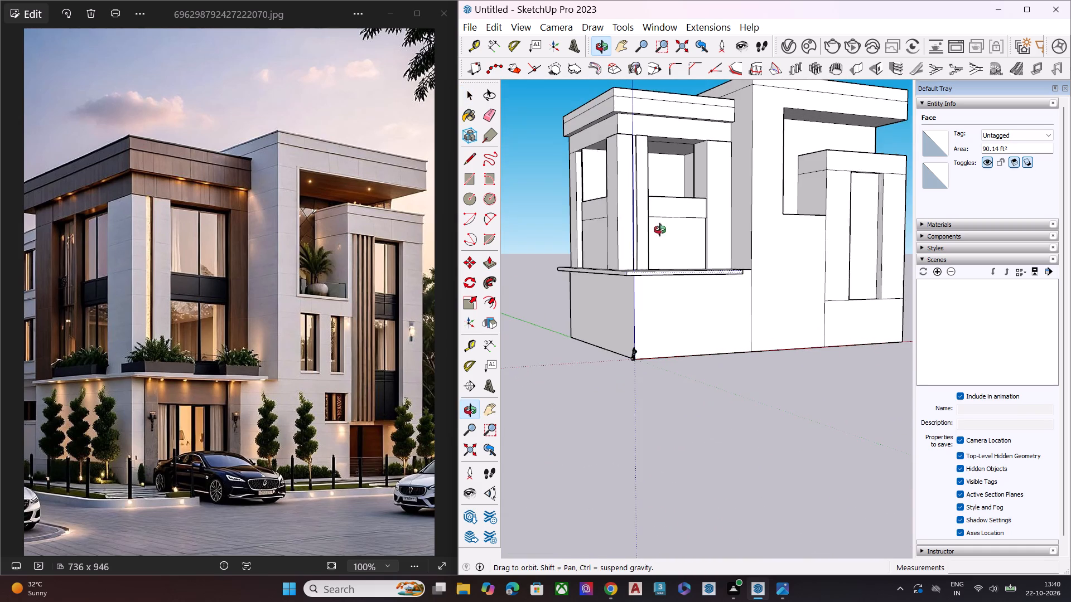
middle_click_drag(660, 230, 660, 220)
Draw a line about 40' 9" long across the middle front wall, continuing the right block's ground-floor line to the wall's left edge.
middle_click_drag(785, 244, 726, 251)
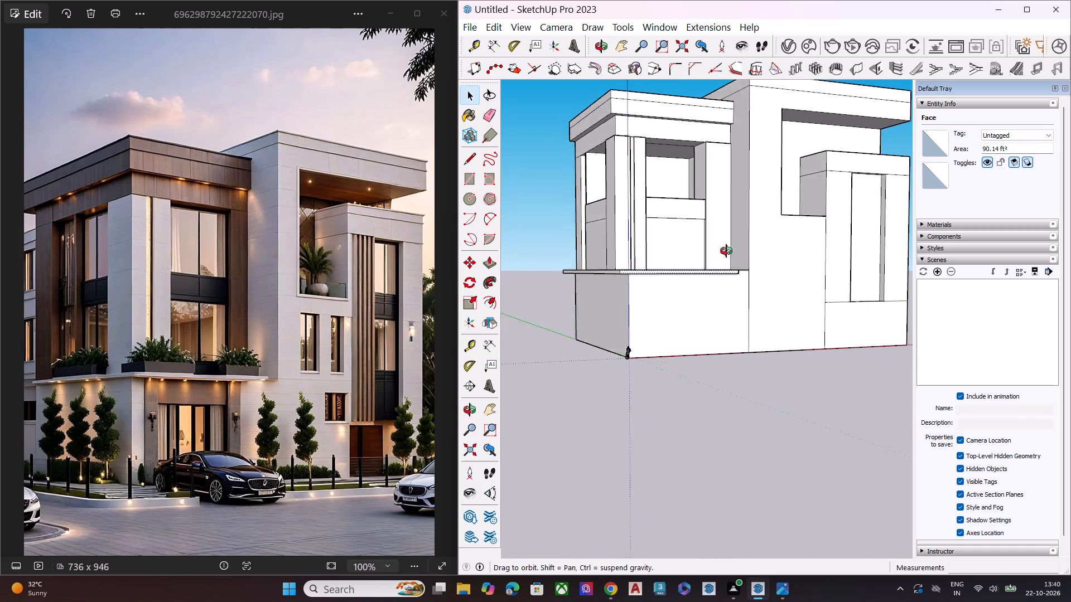
middle_click_drag(726, 251, 631, 242)
scroll(865, 237, "up", 6)
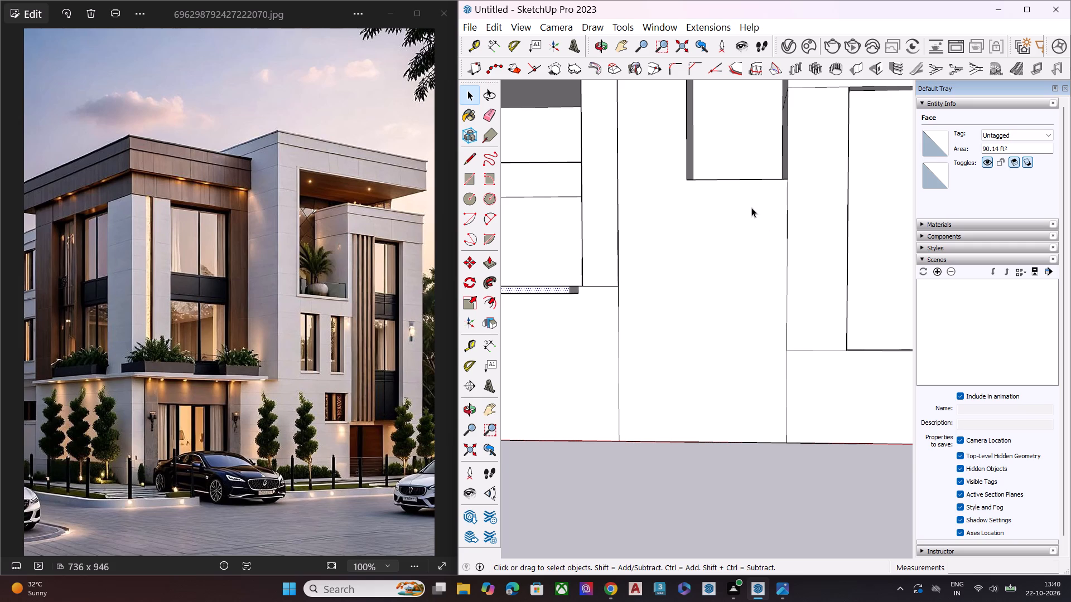
scroll(757, 226, "up", 1)
scroll(789, 368, "up", 2)
key("l")
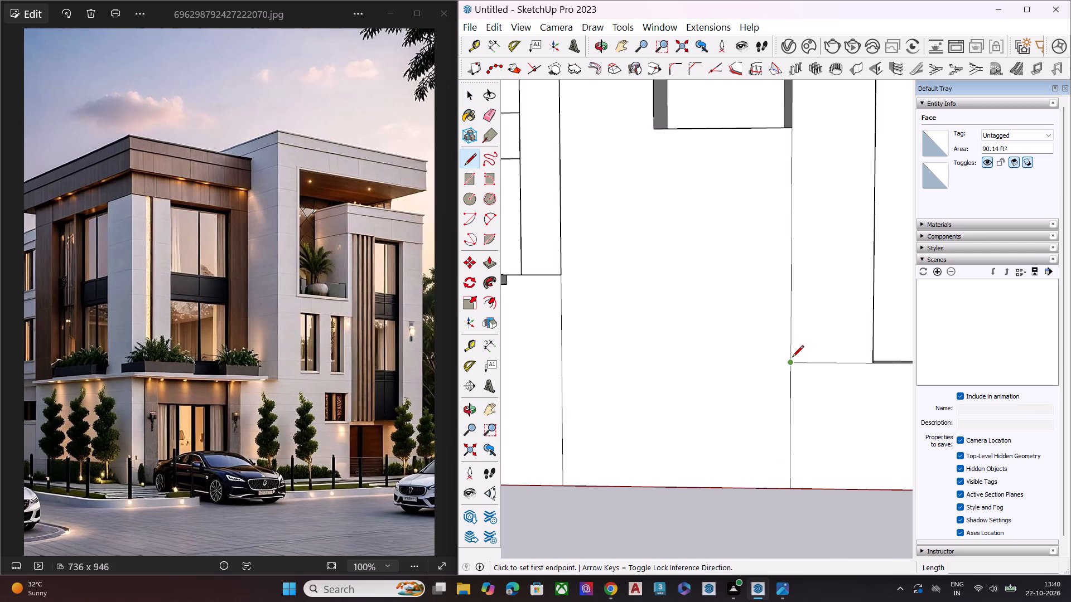
left_click(790, 363)
left_click(562, 362)
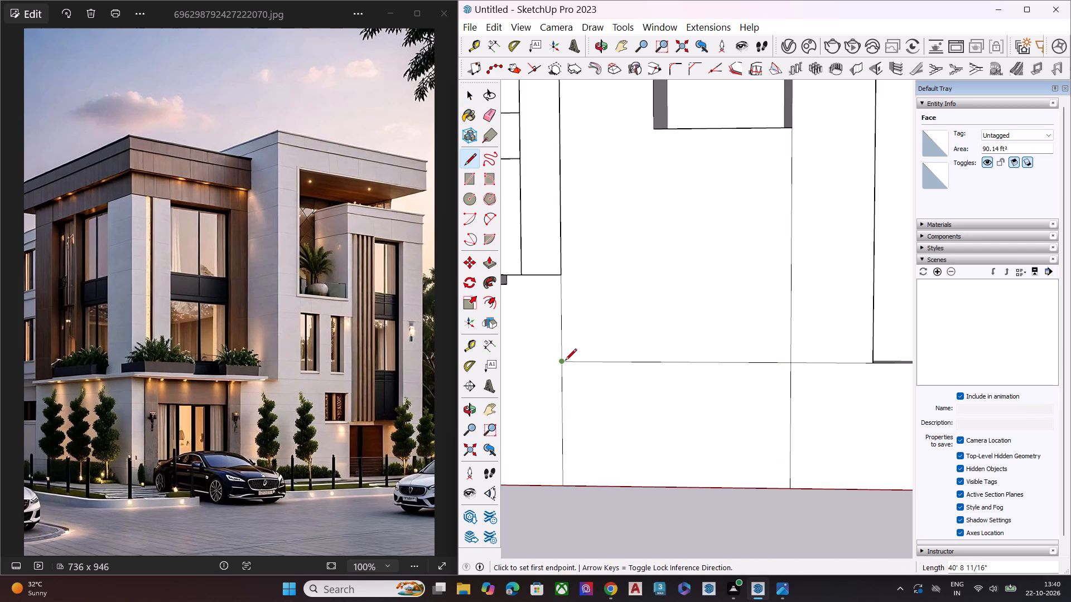
key("space")
Raise the floor face of the recessed upper balcony opening by about 1' with Push/Pull.
scroll(707, 310, "down", 2)
scroll(709, 310, "up", 1)
scroll(717, 315, "down", 4)
middle_click_drag(740, 237, 752, 332)
scroll(718, 238, "up", 2)
left_click(723, 250)
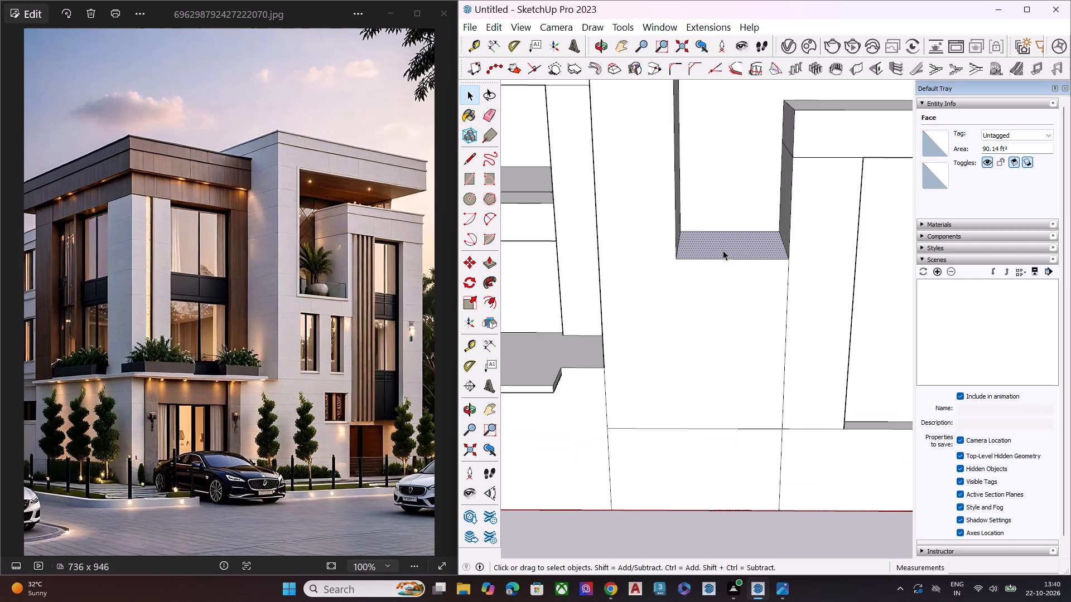
key("p")
left_click(727, 241)
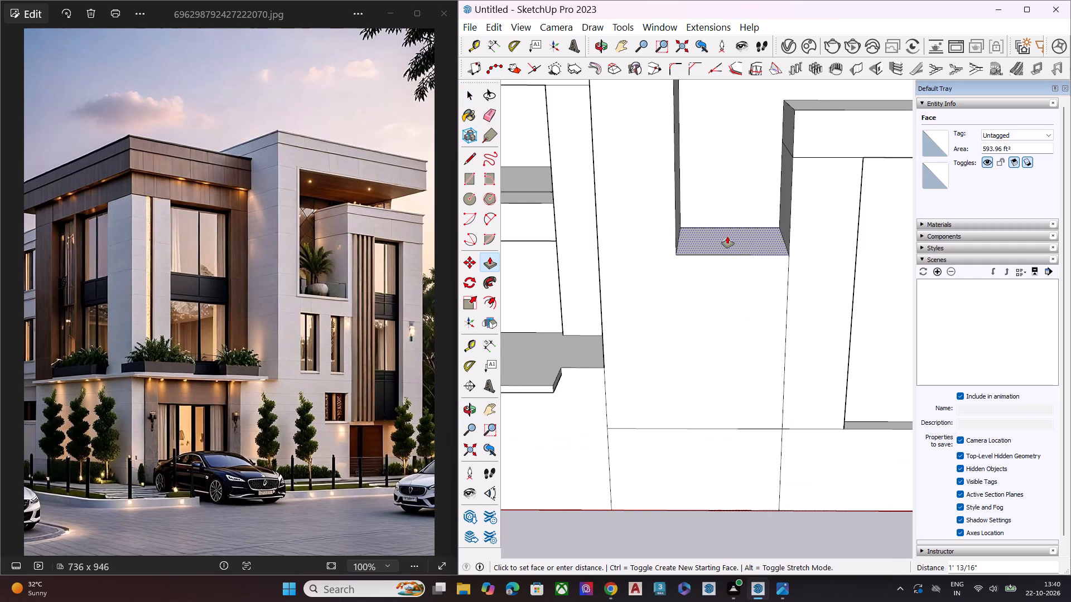
left_click(727, 236)
key("space")
scroll(716, 239, "down", 8)
middle_click_drag(714, 267, 699, 184)
scroll(699, 184, "up", 1)
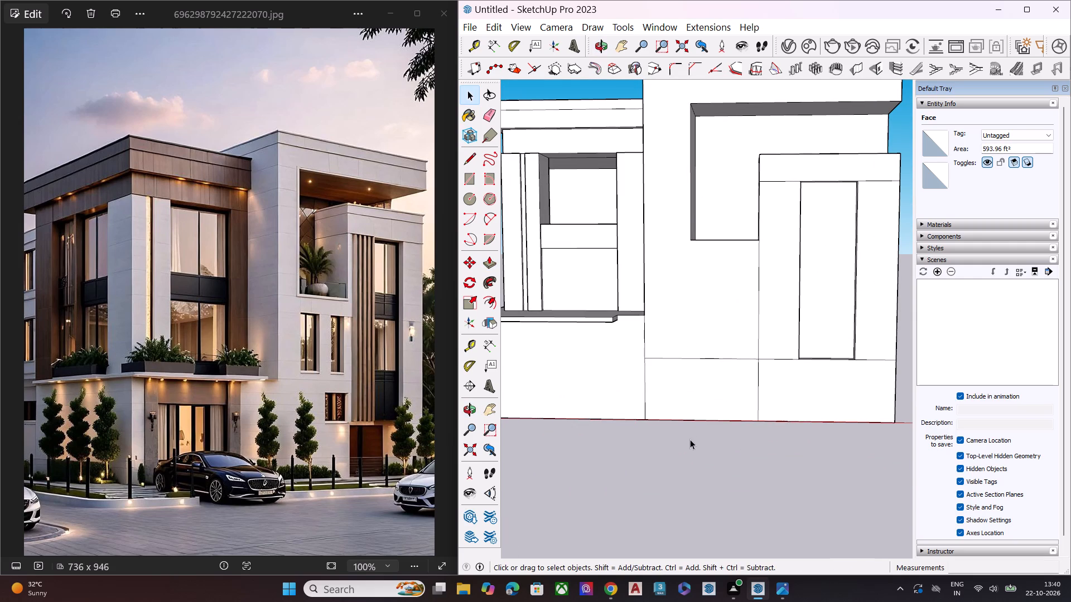
left_click(690, 448)
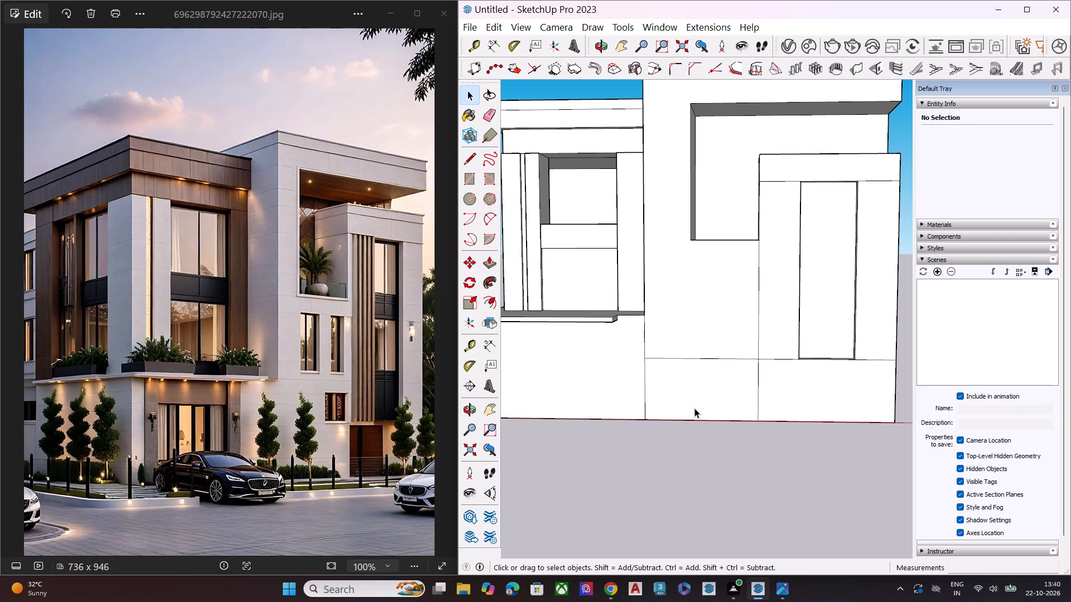
Draw a horizontal line across the full width of the middle wall, slightly below the balcony opening.
middle_click_drag(722, 277, 807, 263)
scroll(756, 298, "up", 1)
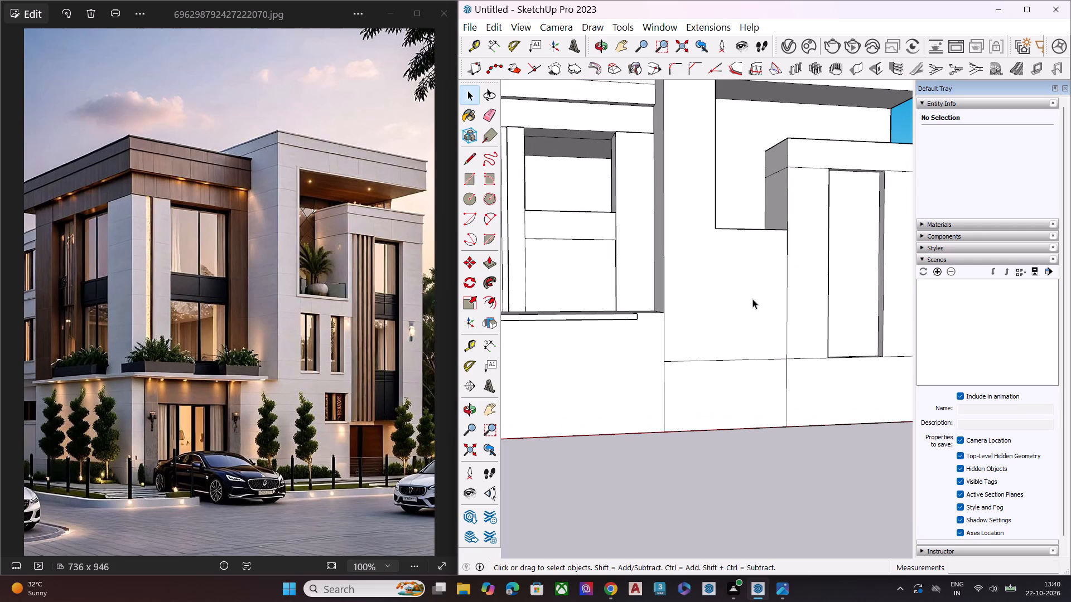
middle_click_drag(749, 298, 680, 285)
scroll(738, 276, "up", 1)
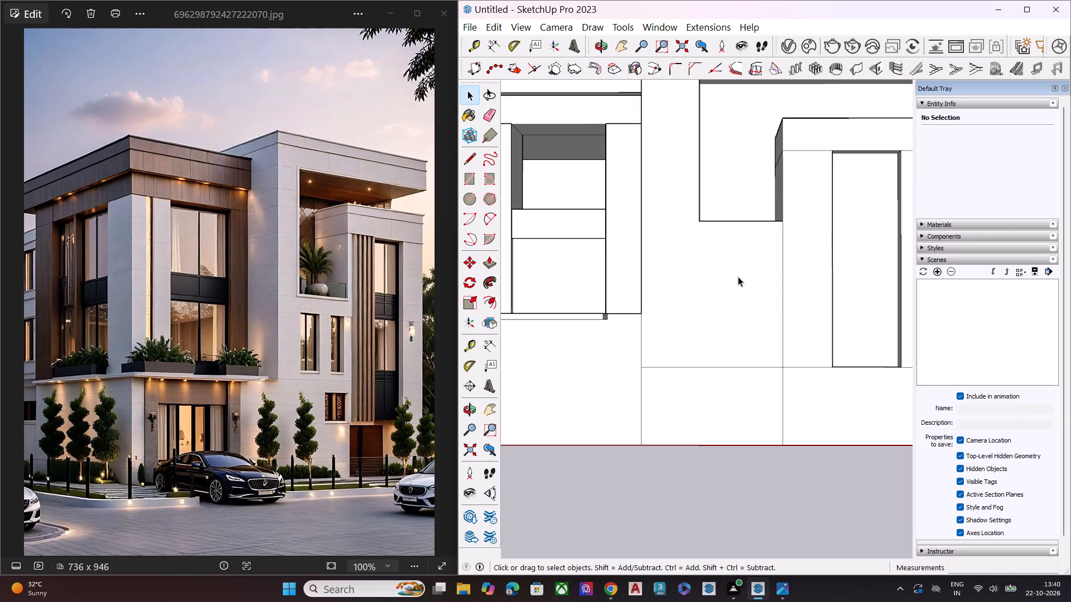
scroll(771, 254, "up", 2)
key("l")
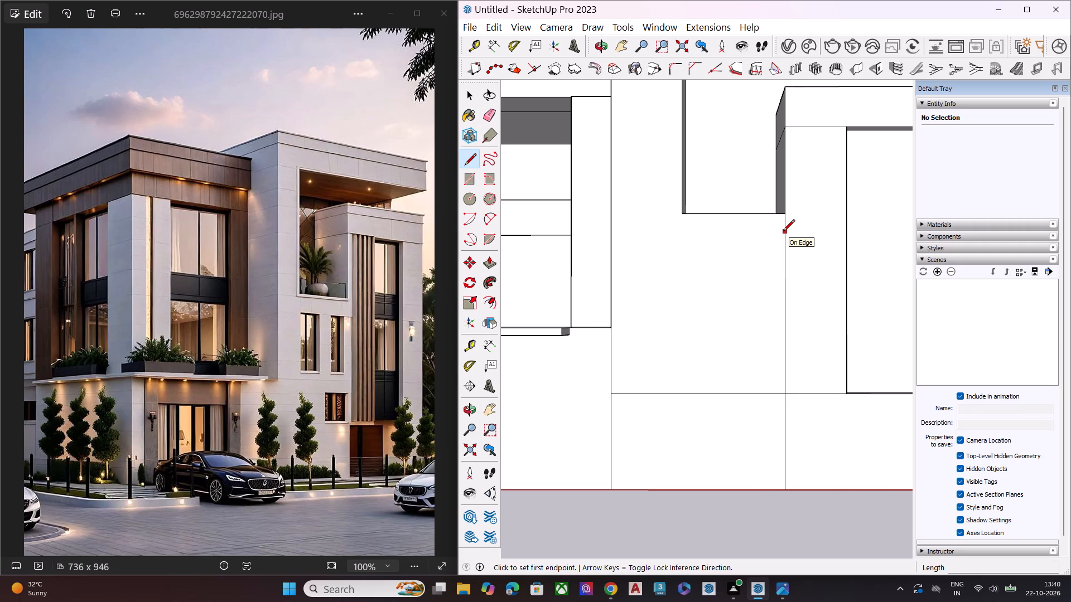
scroll(780, 234, "up", 1)
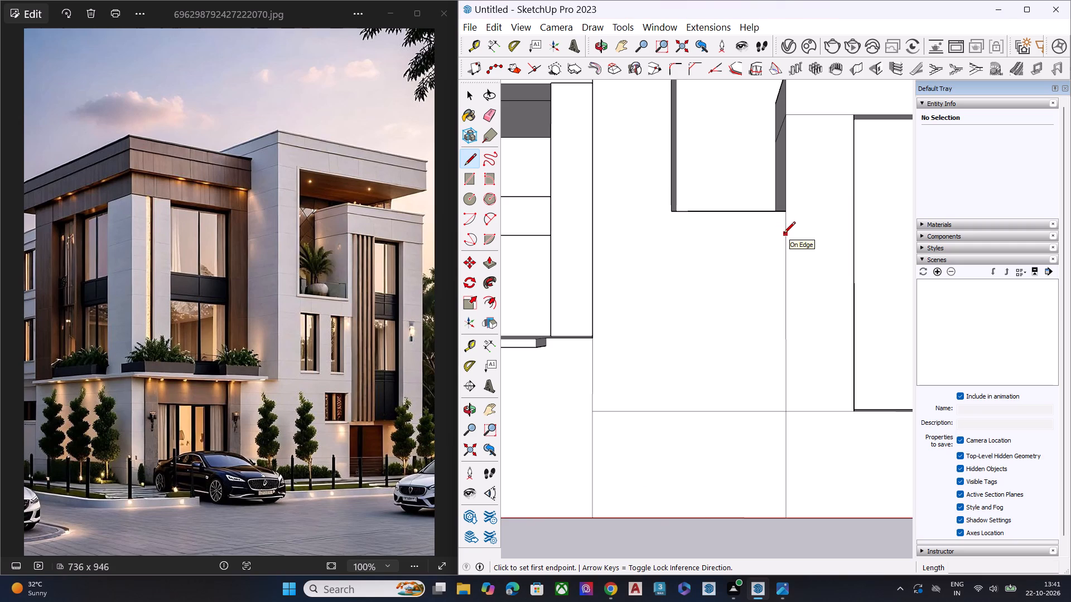
scroll(784, 234, "up", 2)
scroll(784, 234, "down", 1)
scroll(784, 234, "up", 2)
left_click(785, 248)
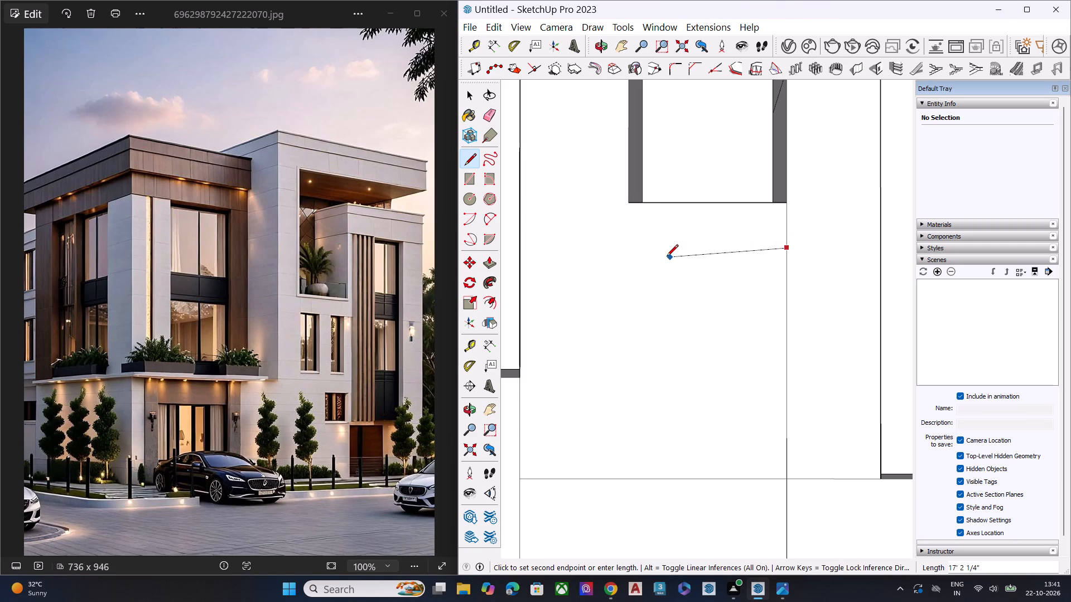
scroll(667, 257, "down", 4)
left_click(570, 251)
key("space")
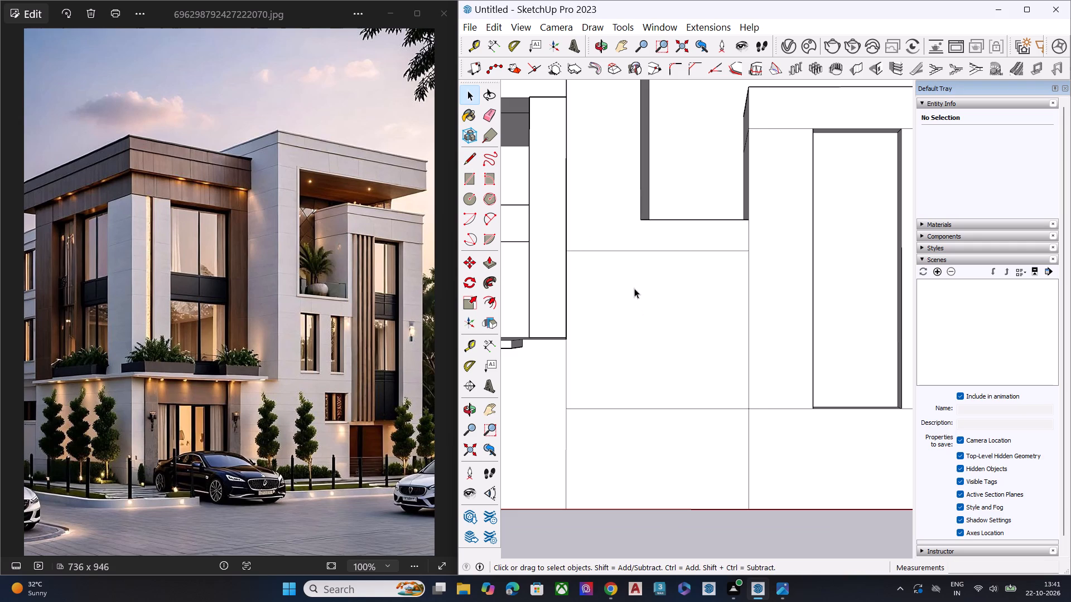
Draw a vertical line from the balcony opening's lower-left corner down to the ground-floor line.
key("l")
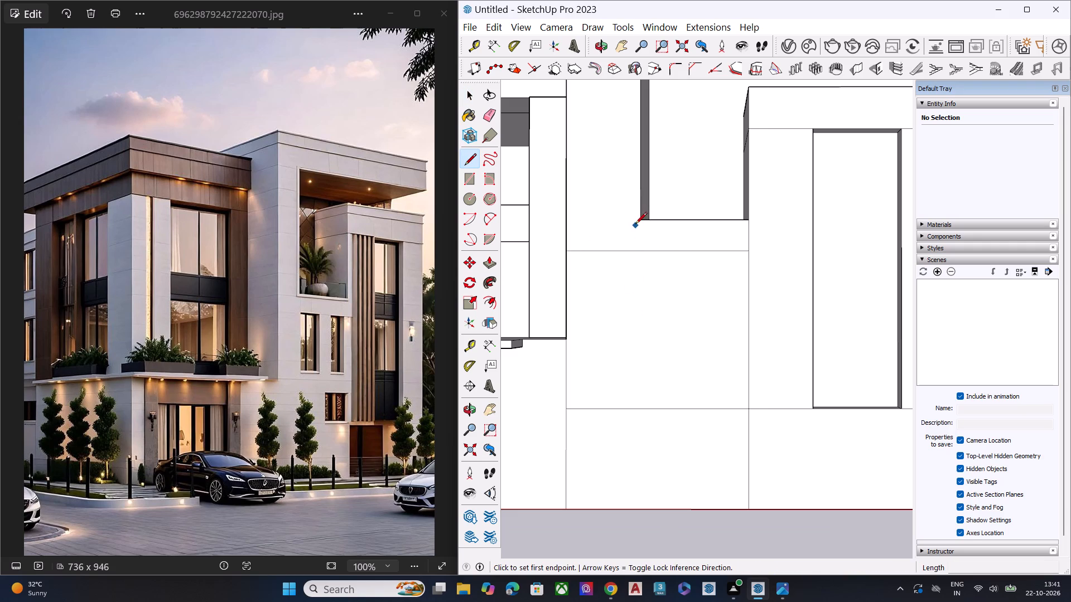
left_click(641, 222)
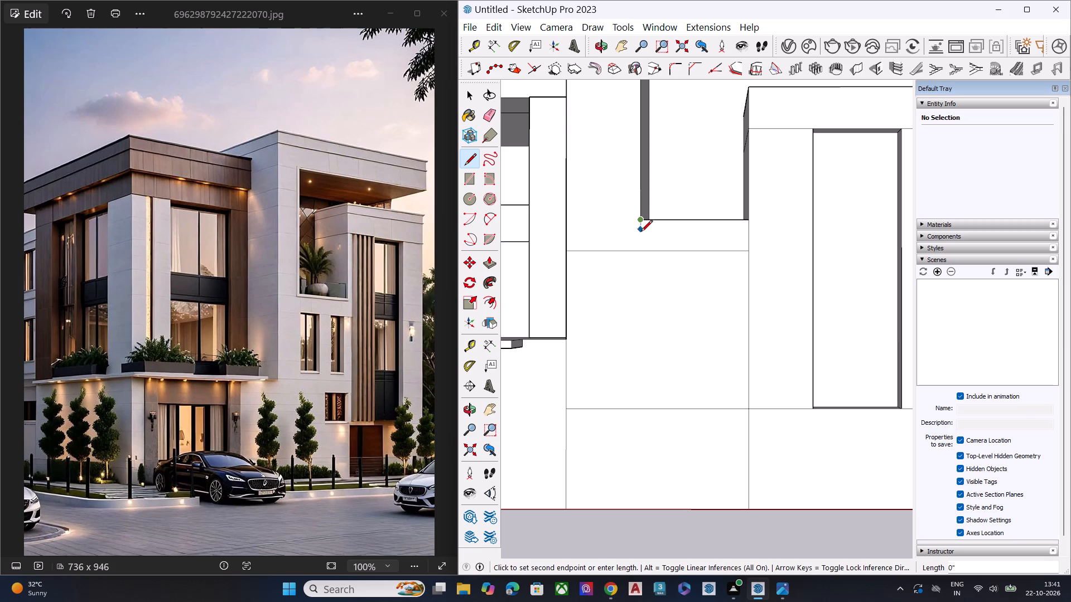
left_click(645, 409)
key("space")
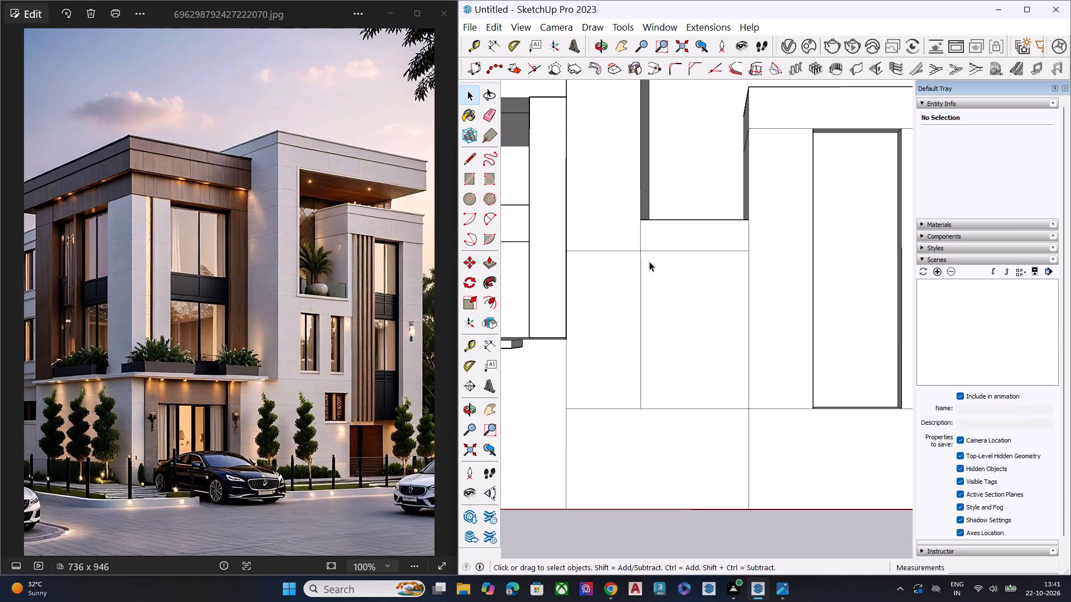
Draw a window rectangle about 9' wide and 19' 3" tall, starting where the vertical line crosses the line below the balcony.
key("r")
left_click(642, 250)
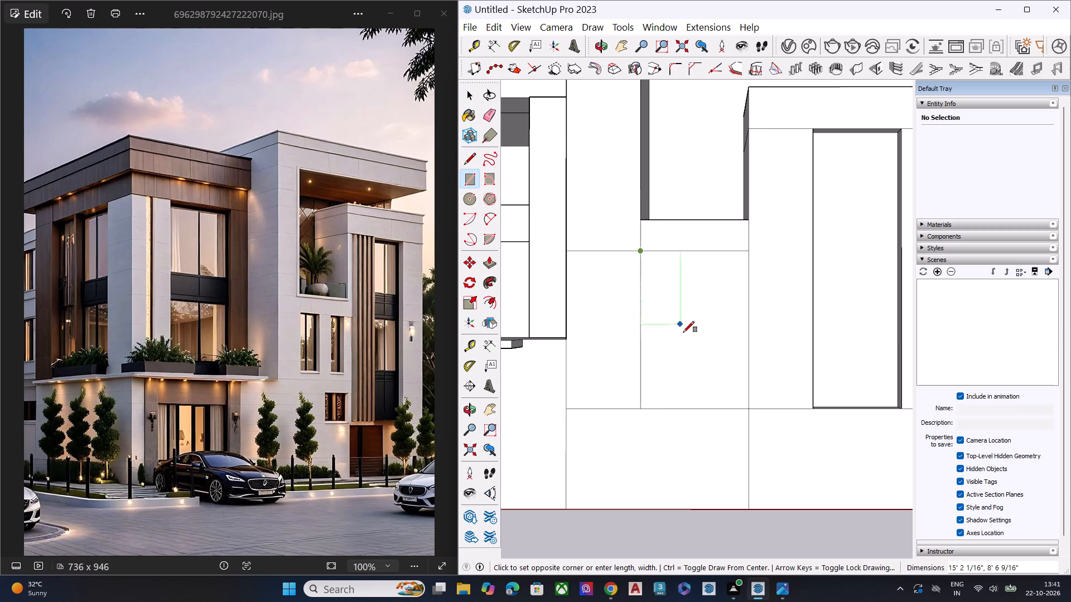
left_click(681, 337)
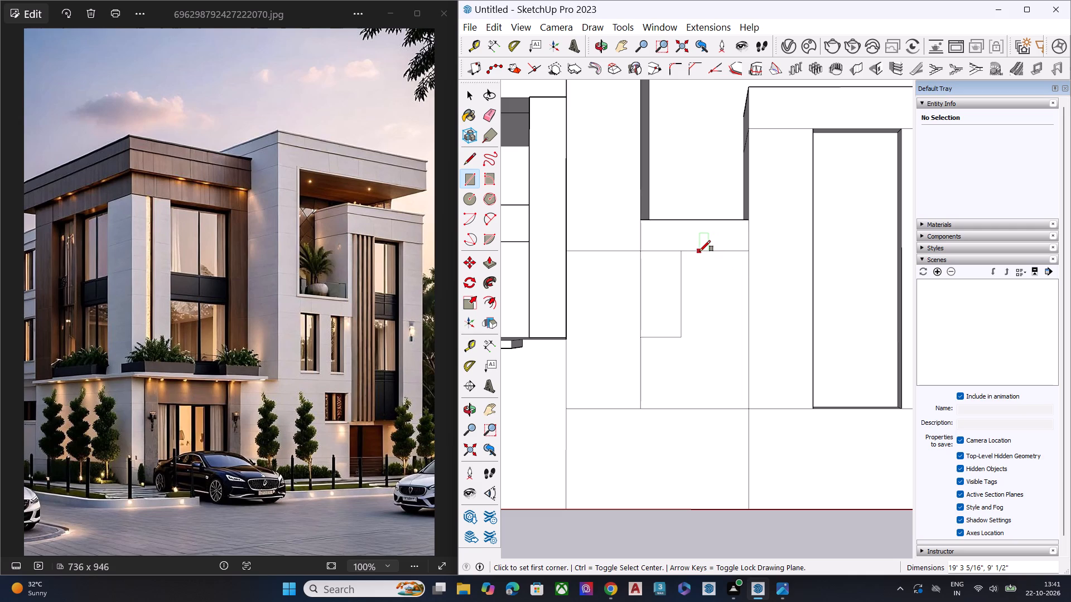
left_click(699, 251)
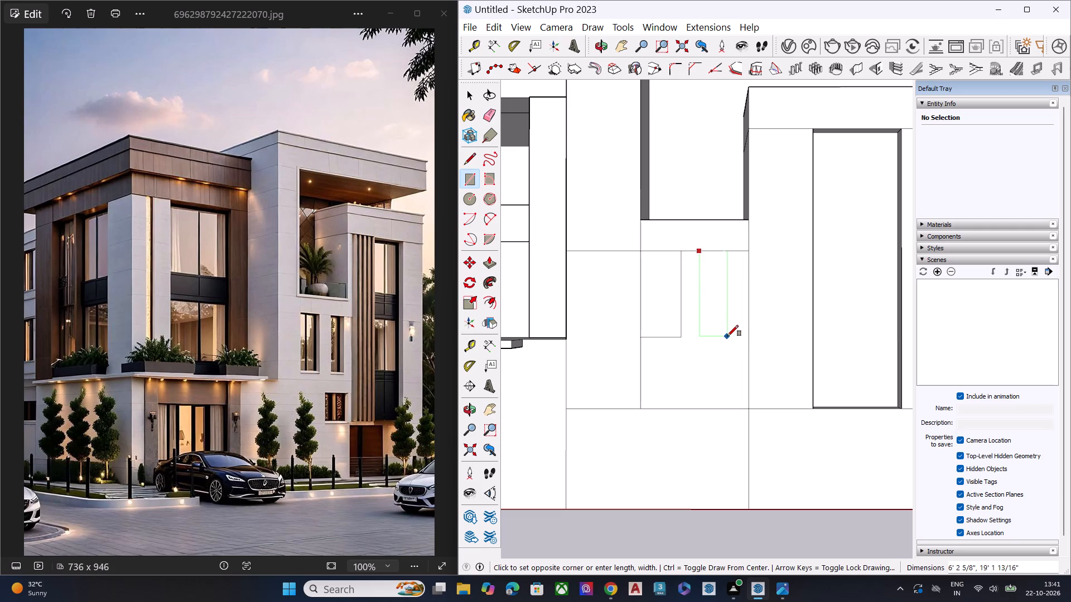
key("space")
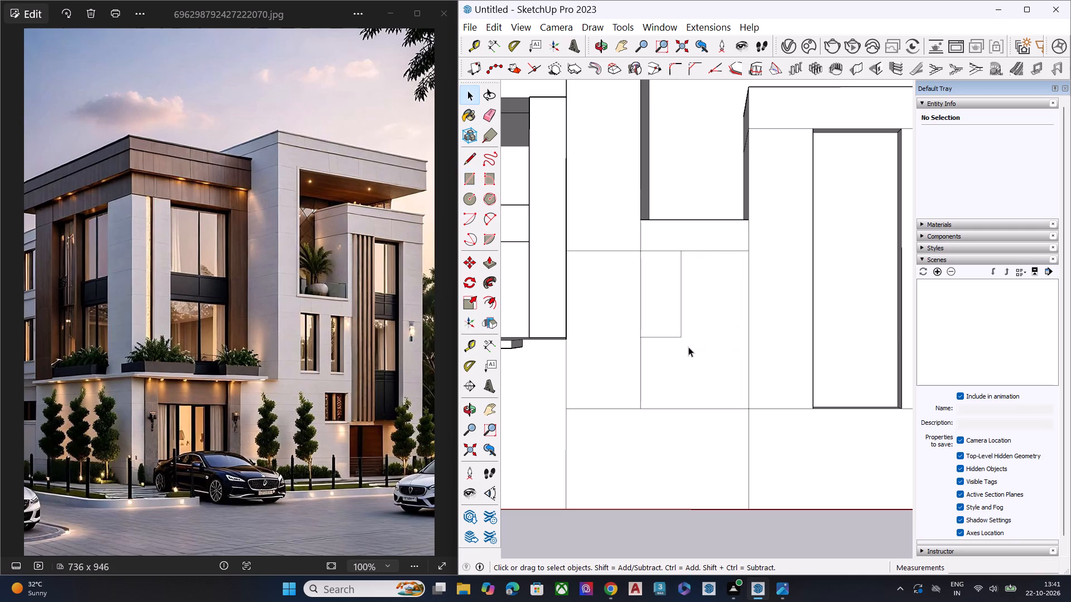
Draw a horizontal guide line from the window rectangle's lower-right corner to the right edge of the middle wall.
key("l")
left_click(682, 339)
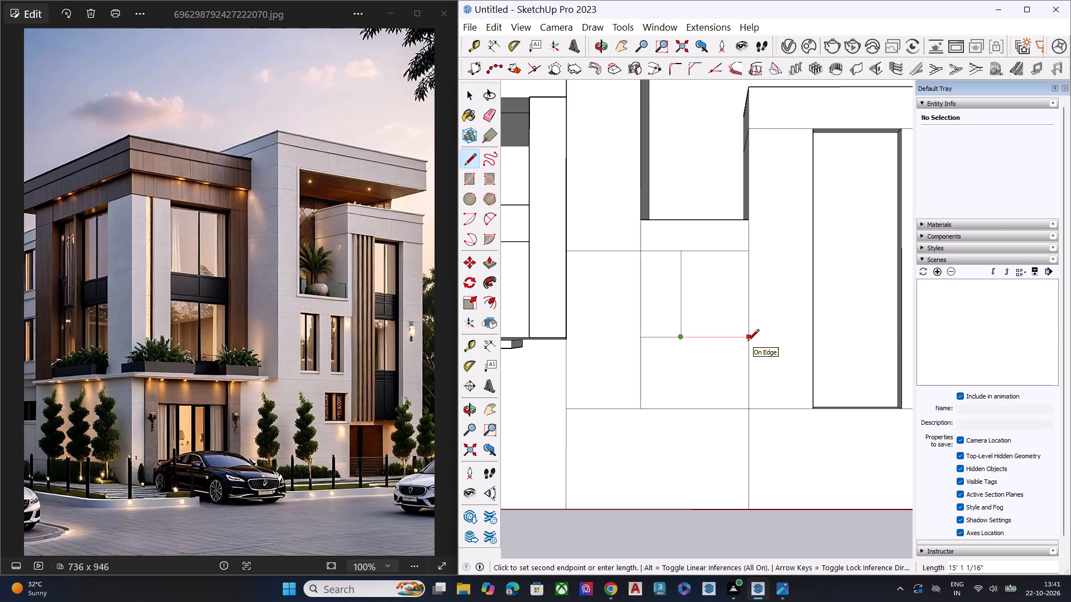
left_click(747, 342)
key("space")
Draw a second, narrower window rectangle about 19' 3" tall beside the first, between the upper line and the guide line.
key("r")
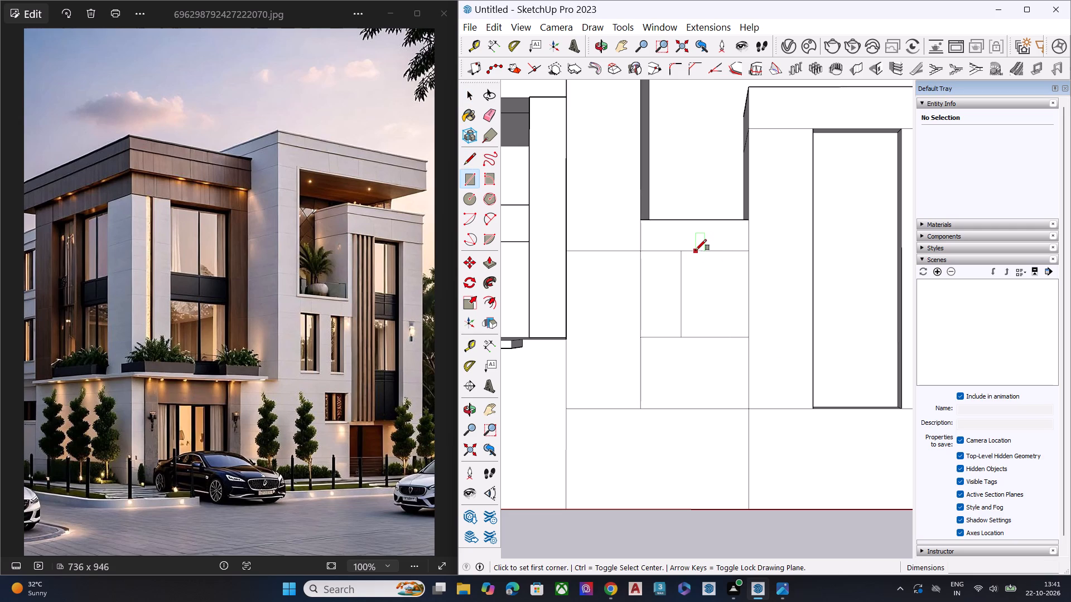
left_click(699, 251)
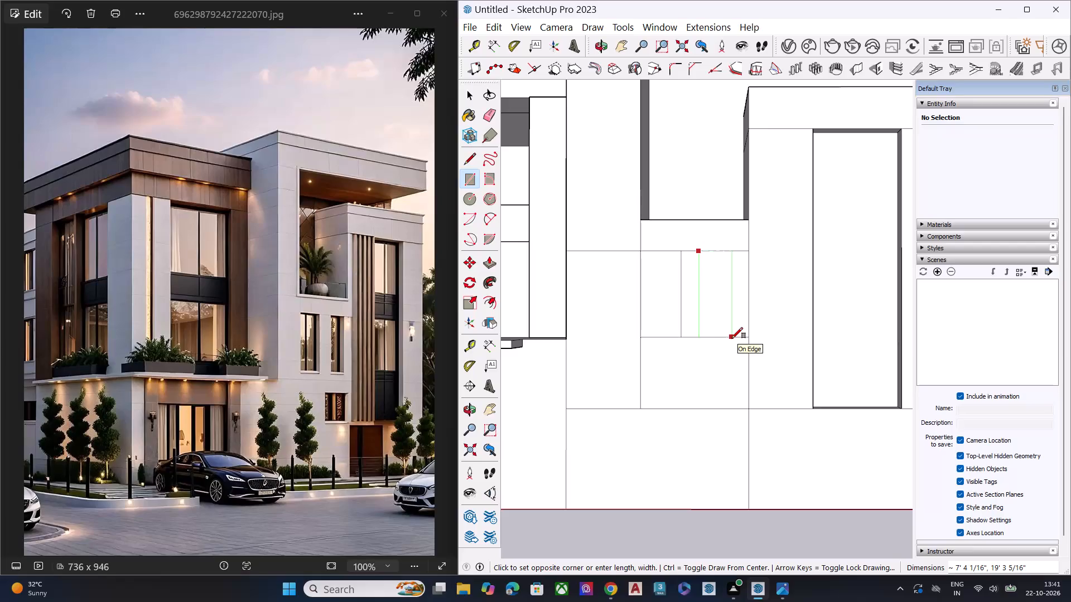
left_click(734, 339)
key("space")
Erase the leftover guide segments between, below, above and left of the two window rectangles, plus the stub at the second one's base.
key("e")
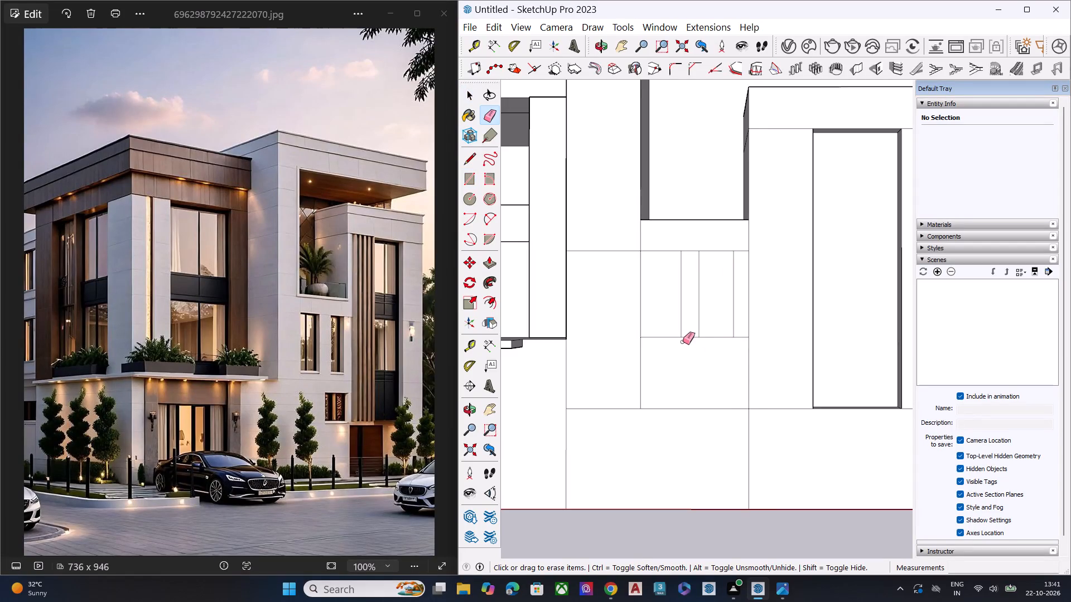
scroll(683, 342, "up", 5)
left_click(691, 333)
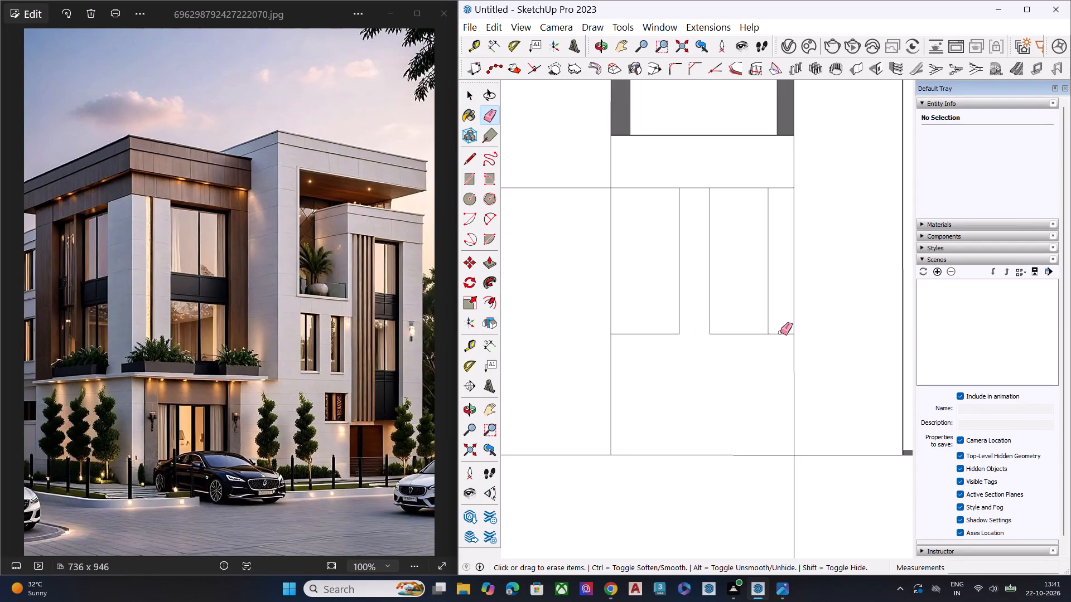
left_click(780, 332)
left_click(779, 334)
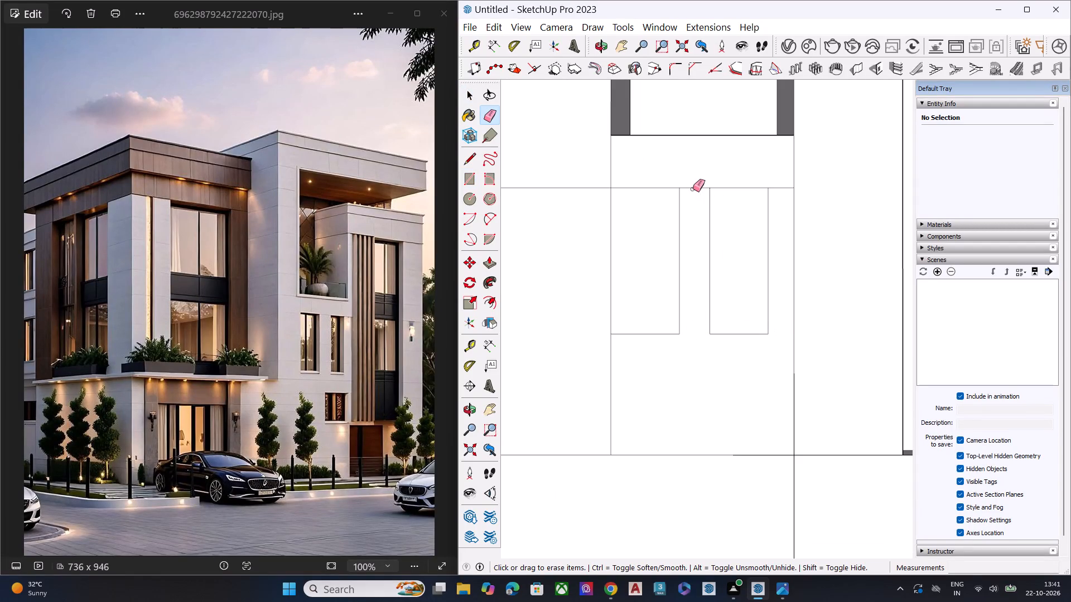
left_click(693, 186)
left_click(699, 188)
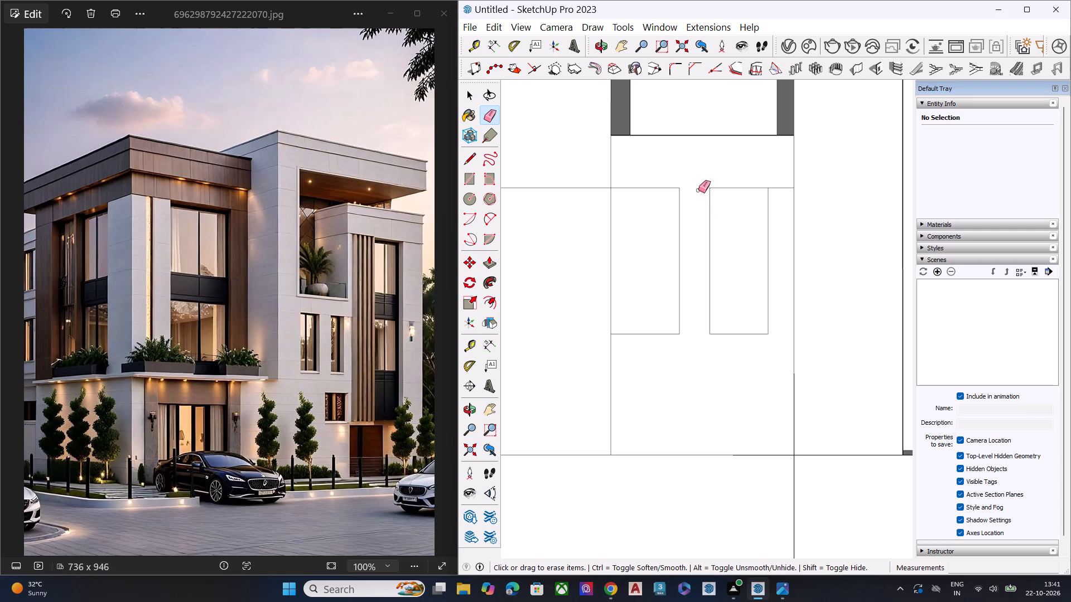
left_click(614, 356)
left_click(610, 360)
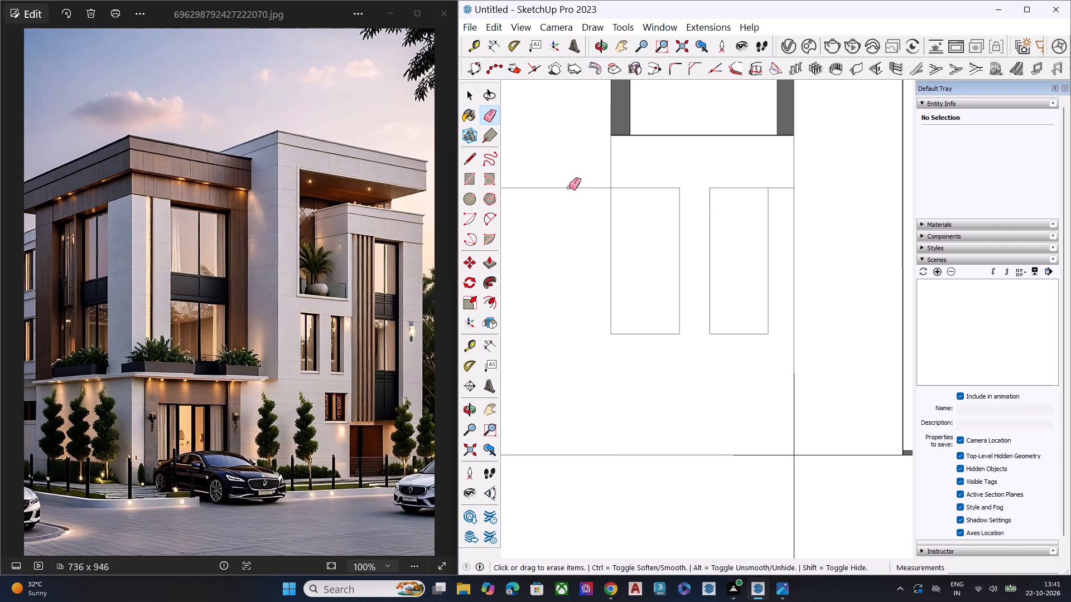
left_click(569, 187)
left_click(612, 162)
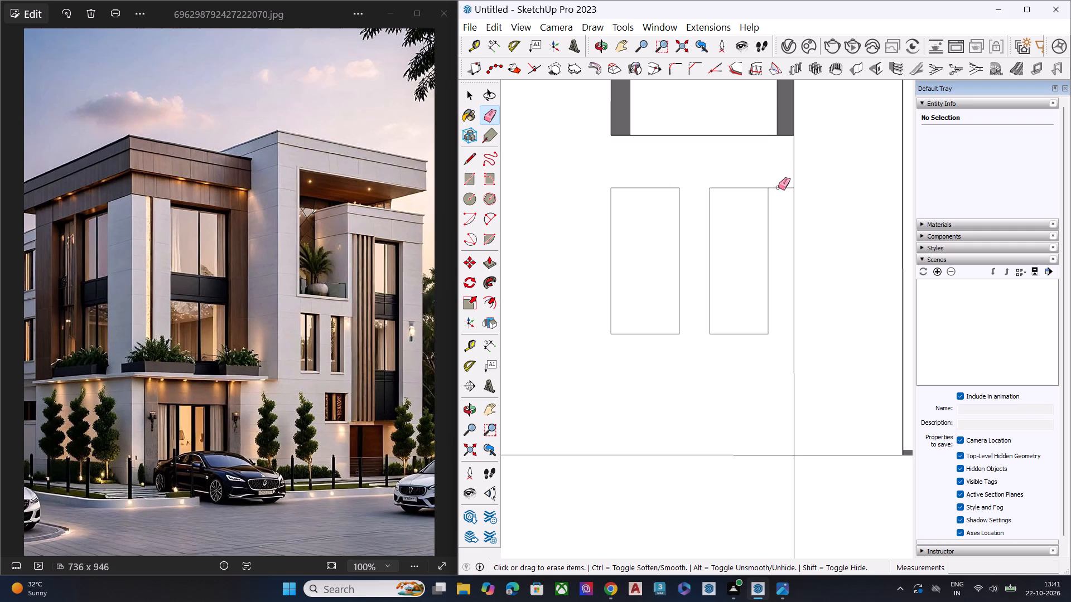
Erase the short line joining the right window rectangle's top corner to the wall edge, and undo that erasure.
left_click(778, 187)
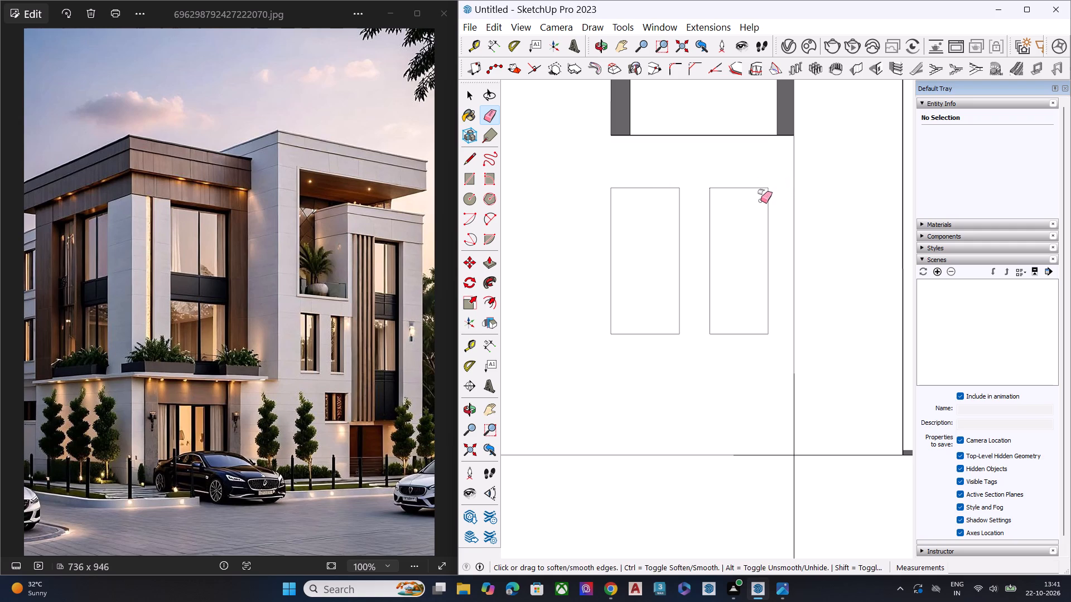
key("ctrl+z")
Scale the left window rectangle narrower from its right side, to about 0.89 of its width, keeping its height.
middle_click_drag(706, 199, 774, 398)
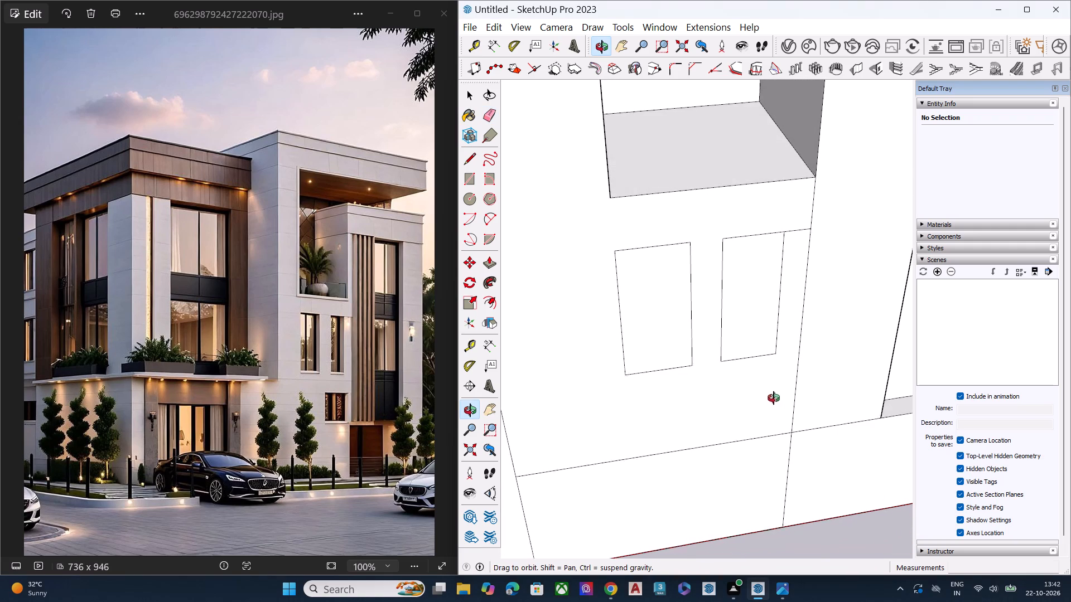
middle_click_drag(774, 398, 785, 338)
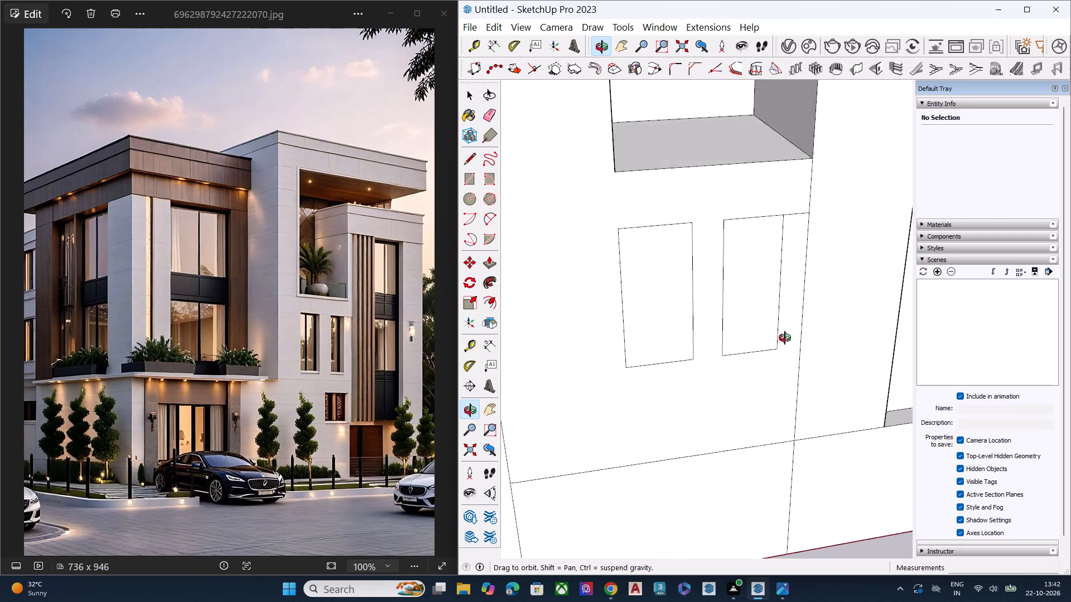
middle_click_drag(785, 338, 803, 313)
key("space")
left_click(758, 273)
middle_click_drag(749, 256, 699, 196)
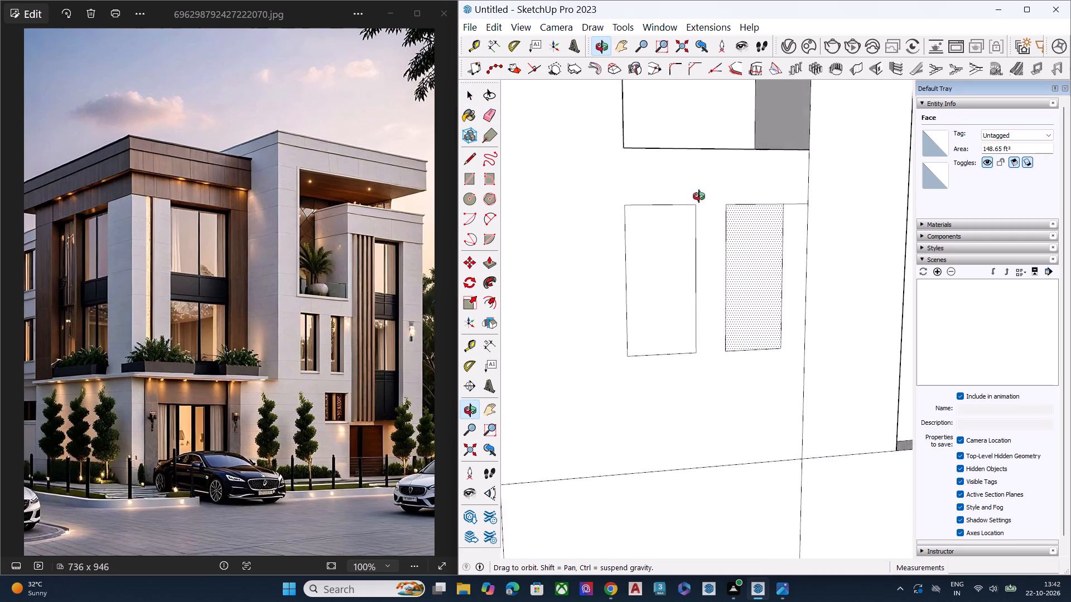
middle_click_drag(699, 196, 665, 171)
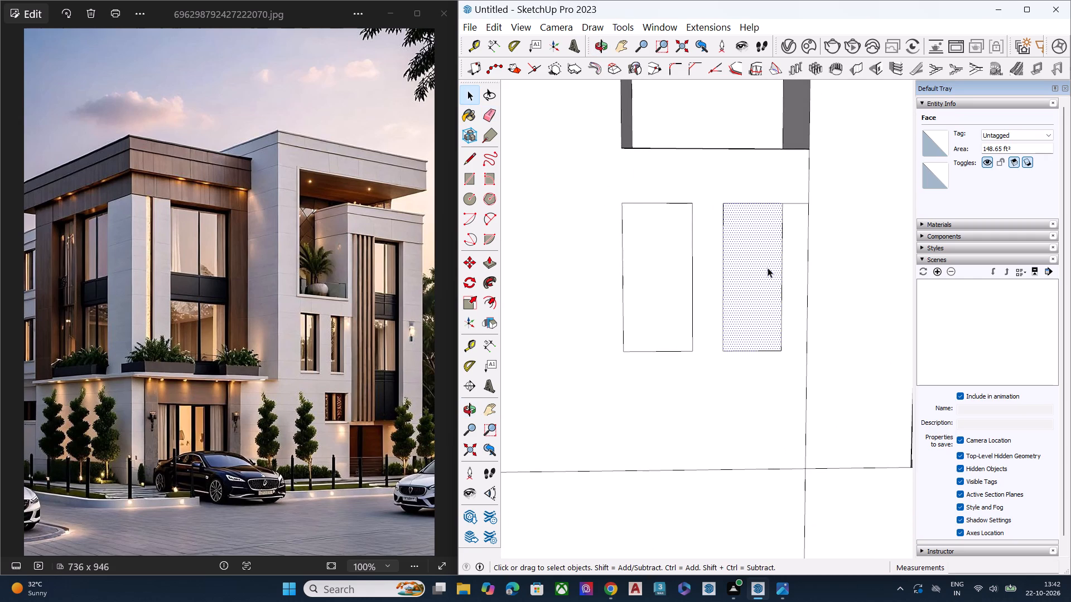
double_click(748, 275)
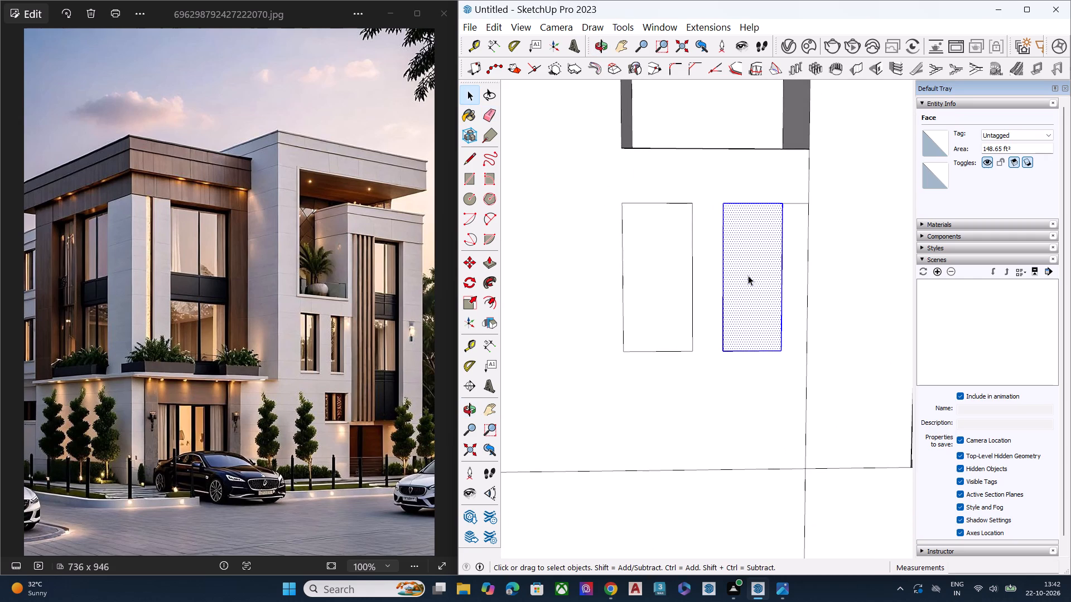
key("space")
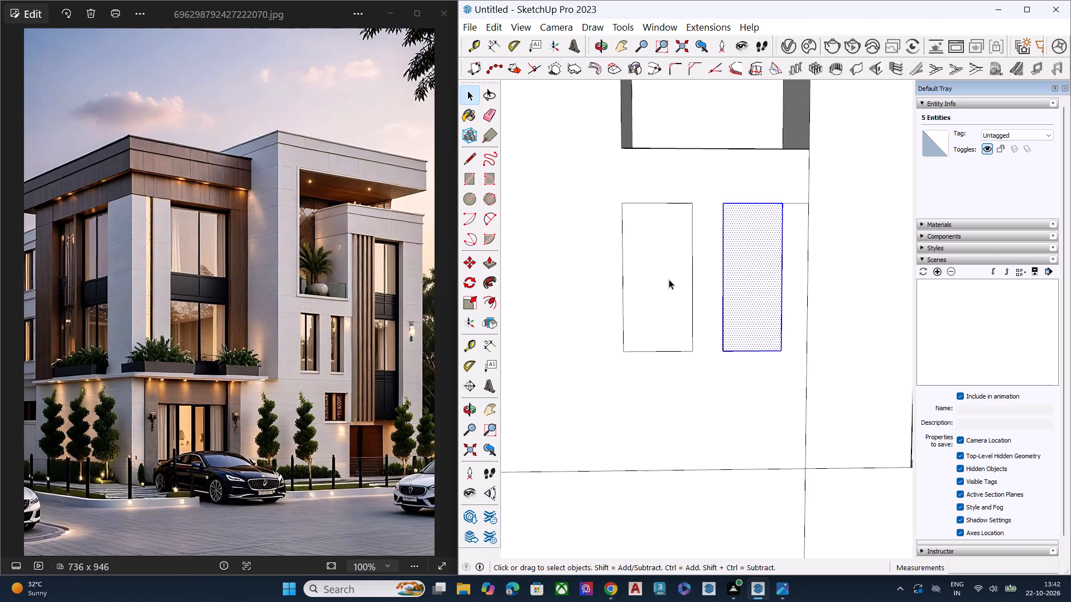
double_click(669, 279)
key("s")
left_click_drag(693, 276, 687, 276)
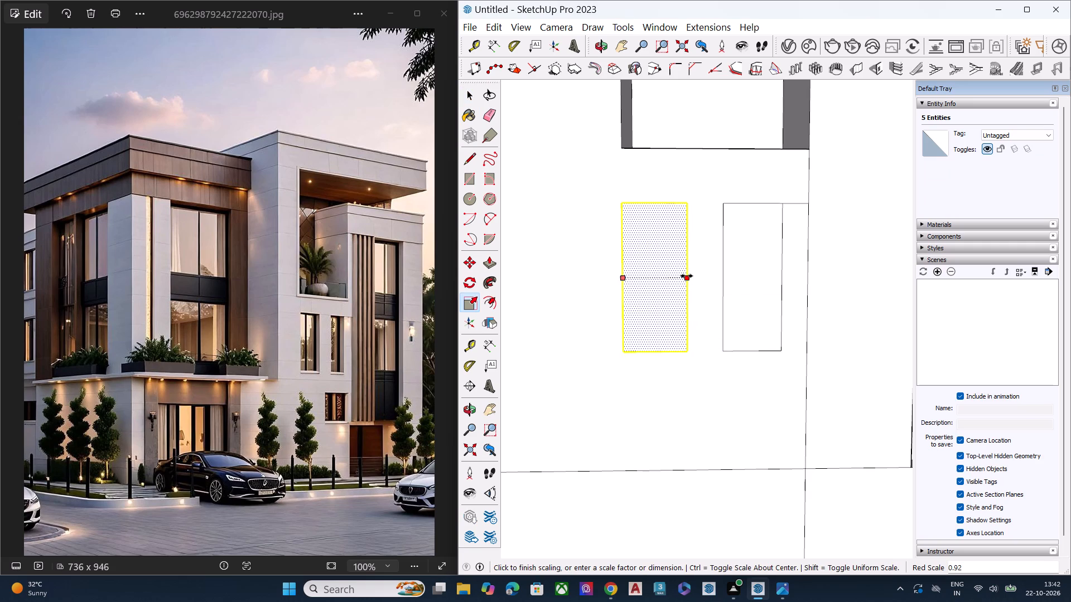
left_click_drag(687, 276, 685, 278)
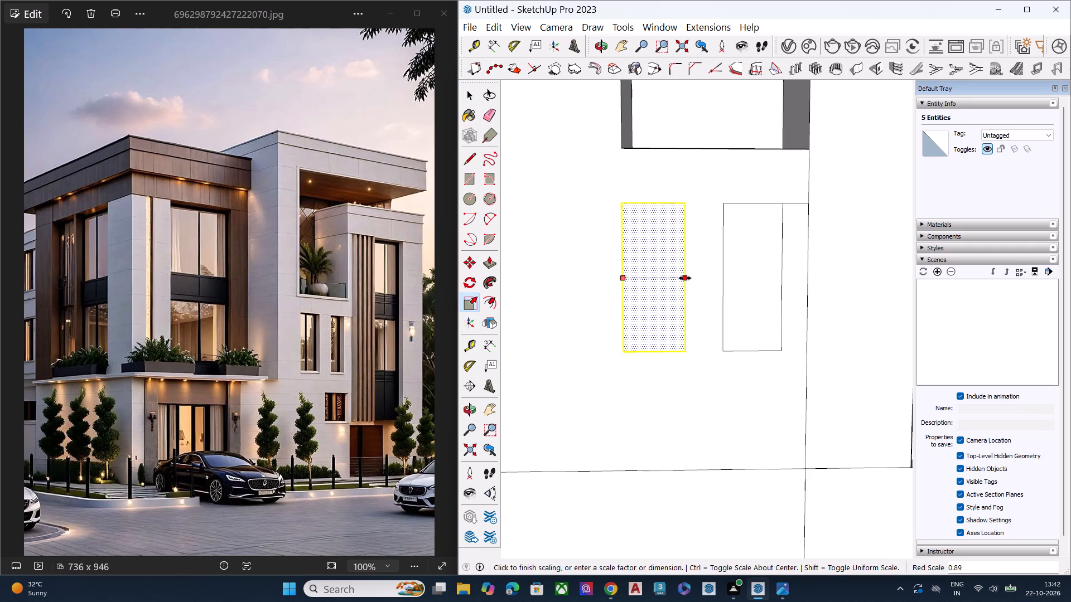
left_click_drag(685, 278, 684, 278)
key("space")
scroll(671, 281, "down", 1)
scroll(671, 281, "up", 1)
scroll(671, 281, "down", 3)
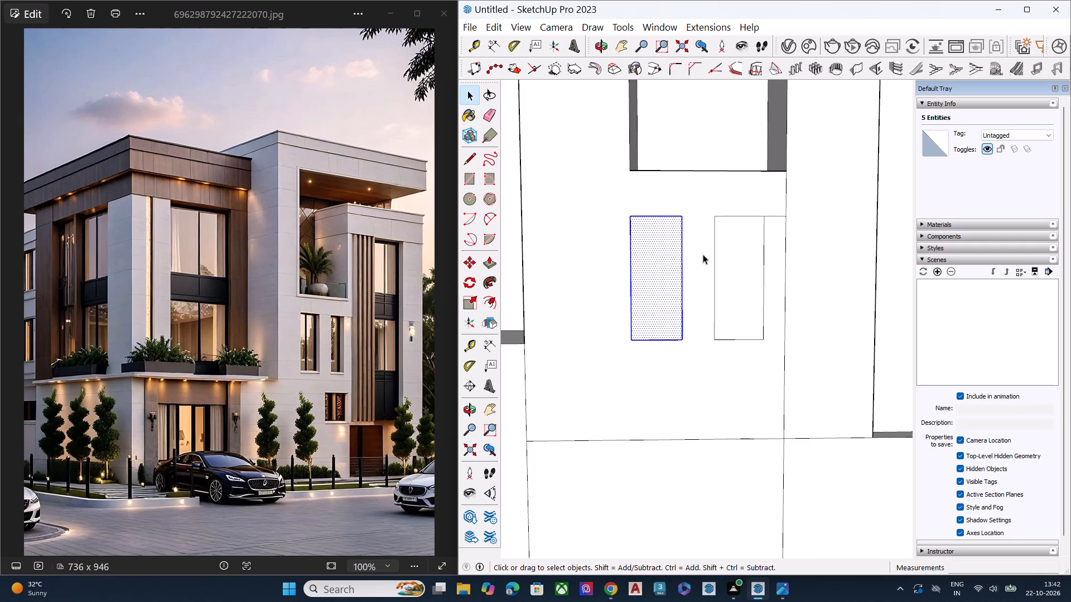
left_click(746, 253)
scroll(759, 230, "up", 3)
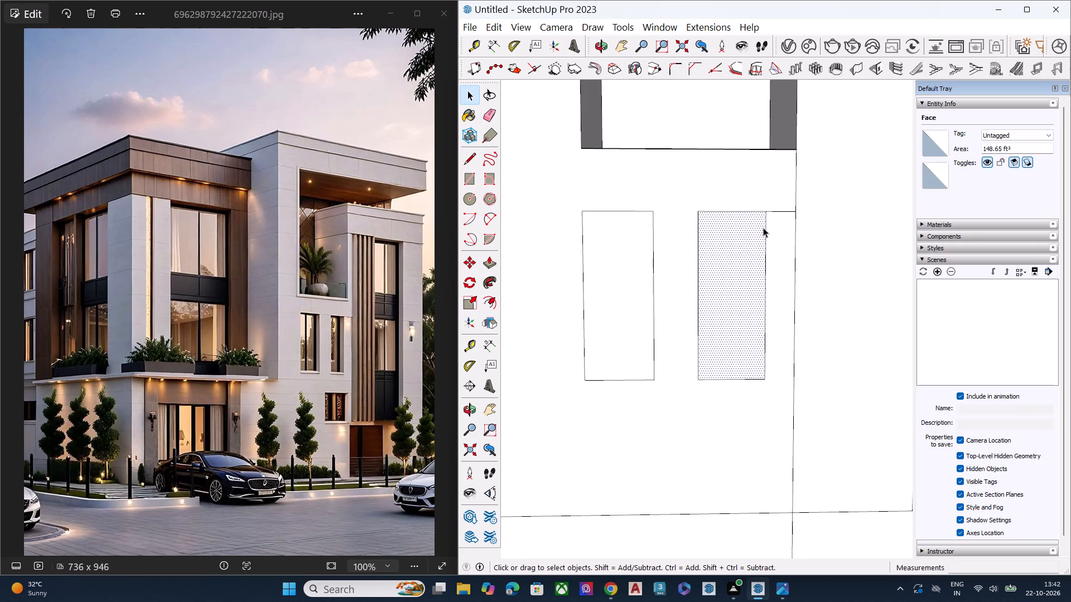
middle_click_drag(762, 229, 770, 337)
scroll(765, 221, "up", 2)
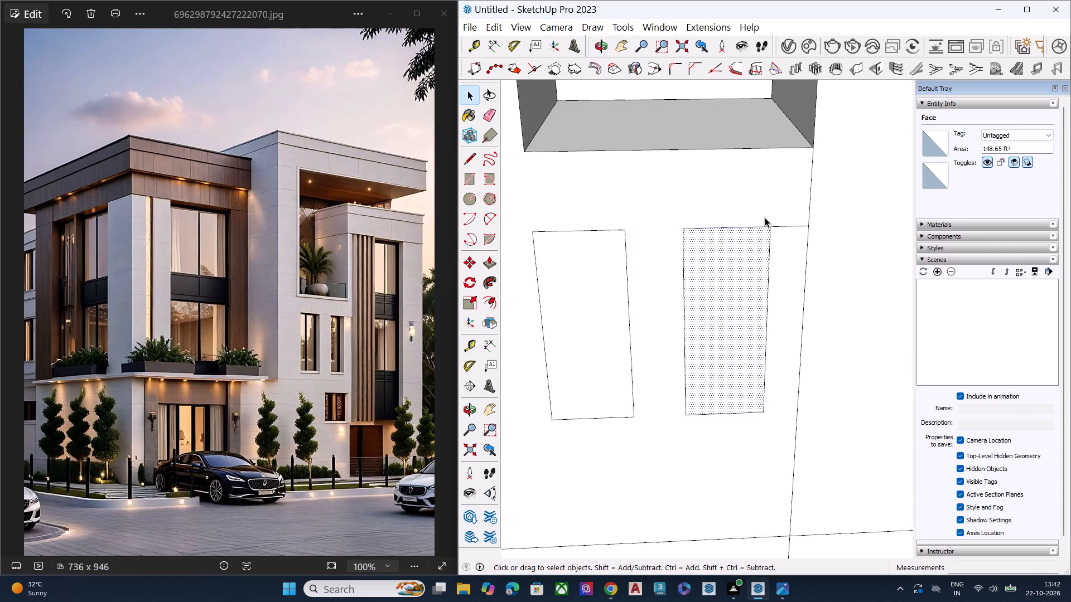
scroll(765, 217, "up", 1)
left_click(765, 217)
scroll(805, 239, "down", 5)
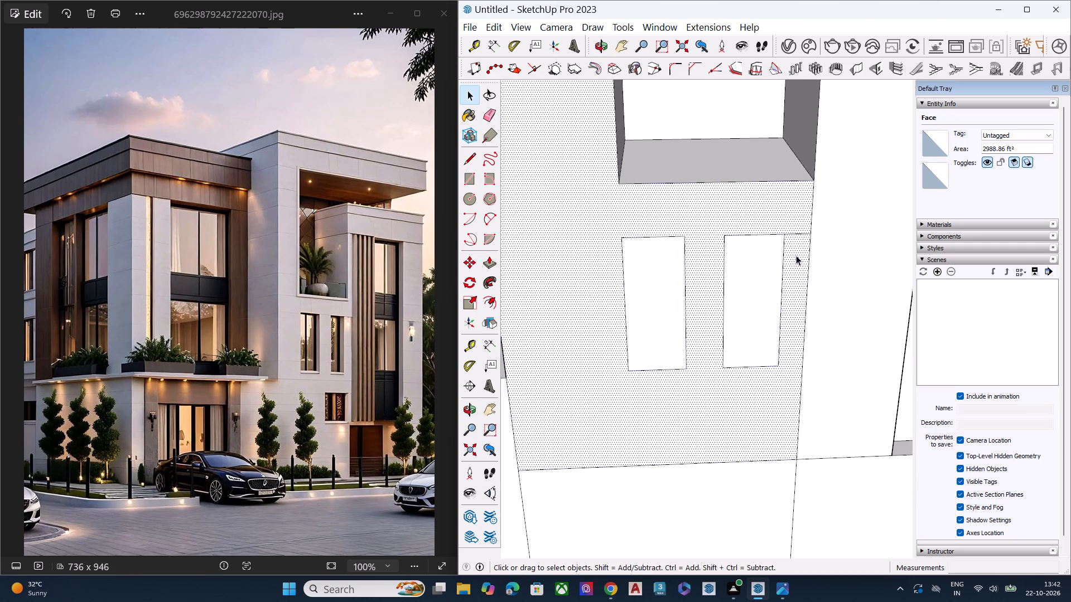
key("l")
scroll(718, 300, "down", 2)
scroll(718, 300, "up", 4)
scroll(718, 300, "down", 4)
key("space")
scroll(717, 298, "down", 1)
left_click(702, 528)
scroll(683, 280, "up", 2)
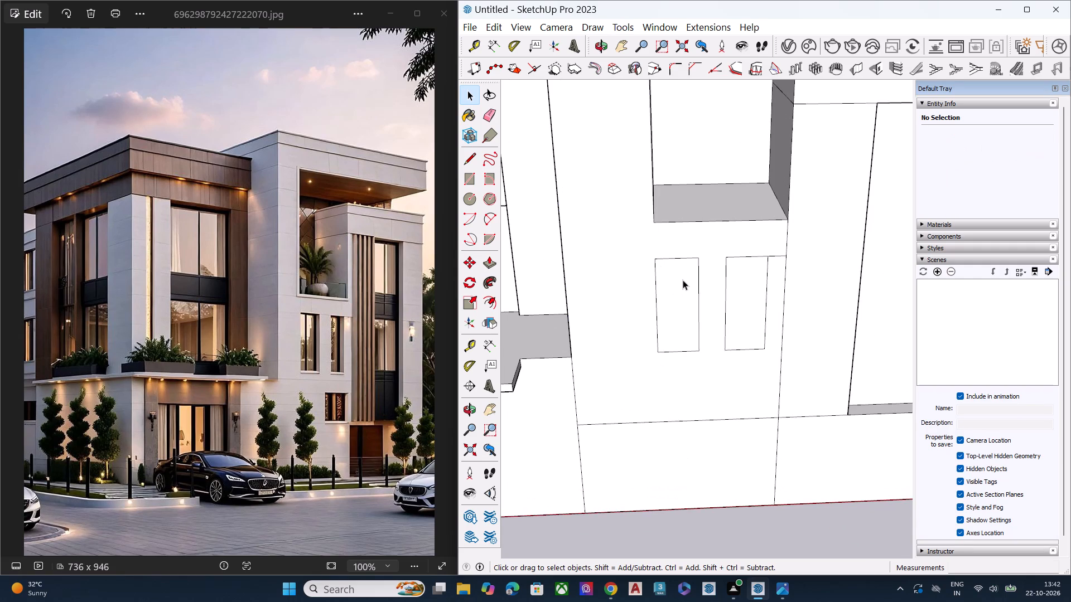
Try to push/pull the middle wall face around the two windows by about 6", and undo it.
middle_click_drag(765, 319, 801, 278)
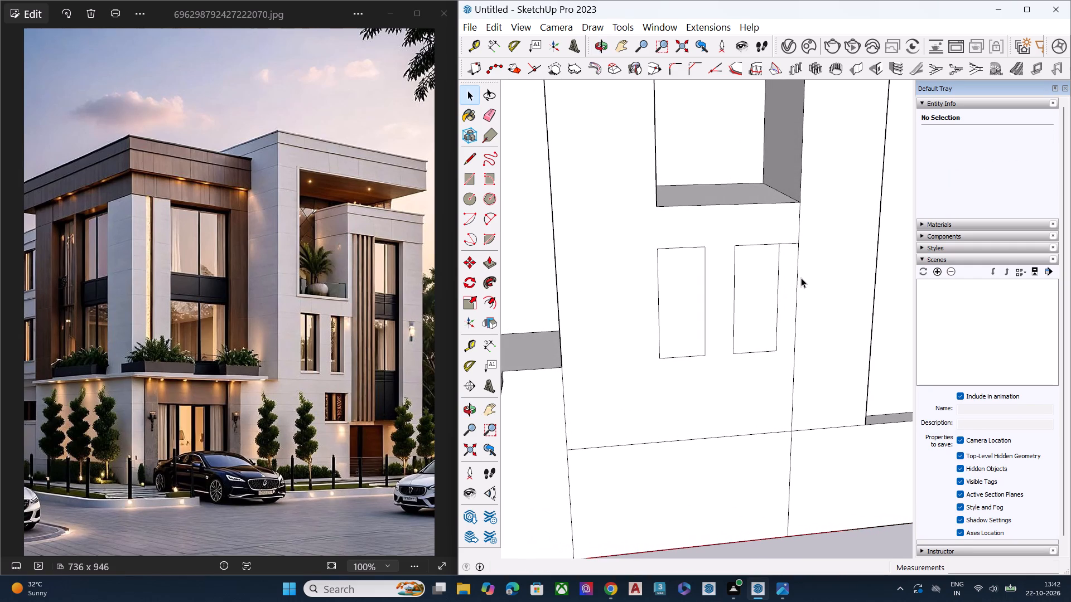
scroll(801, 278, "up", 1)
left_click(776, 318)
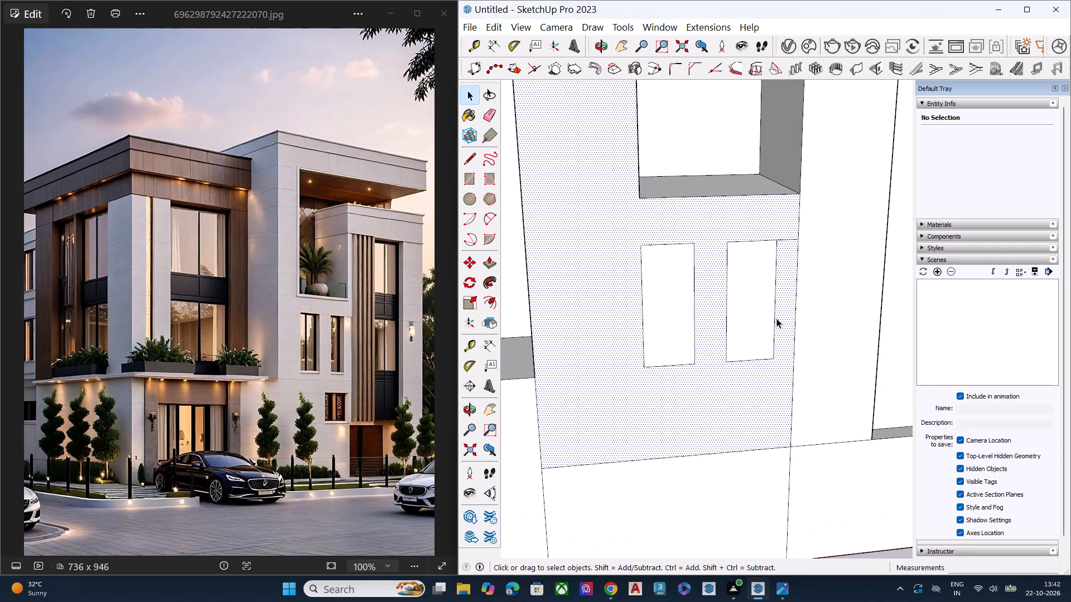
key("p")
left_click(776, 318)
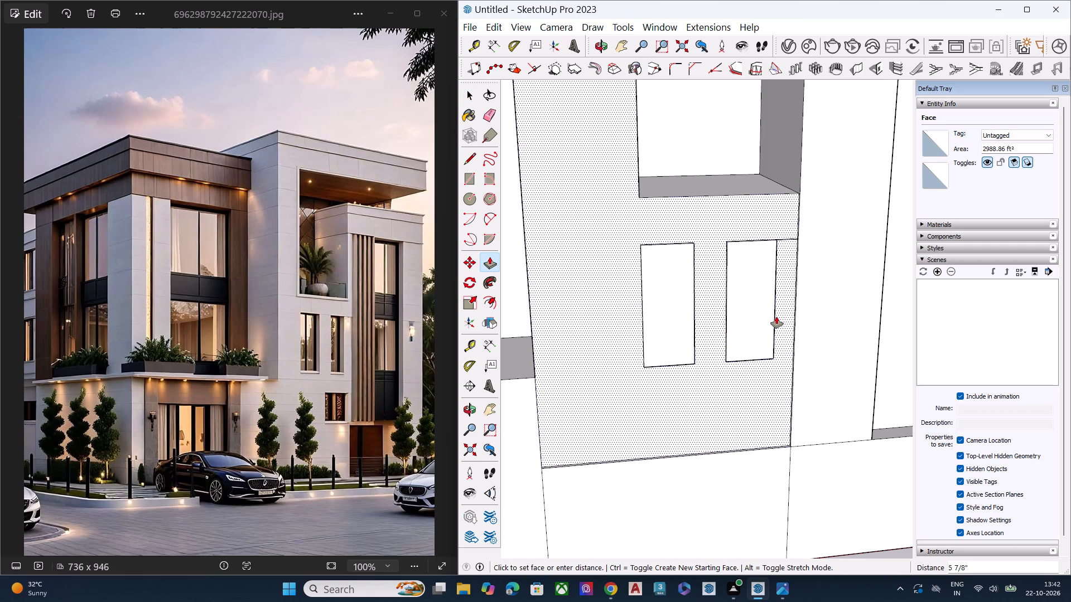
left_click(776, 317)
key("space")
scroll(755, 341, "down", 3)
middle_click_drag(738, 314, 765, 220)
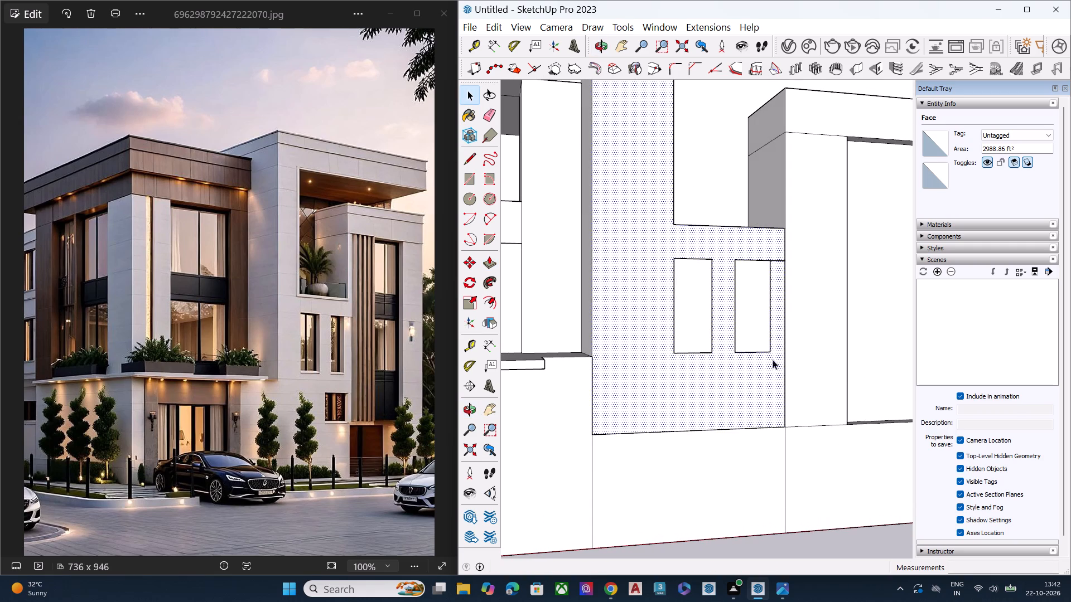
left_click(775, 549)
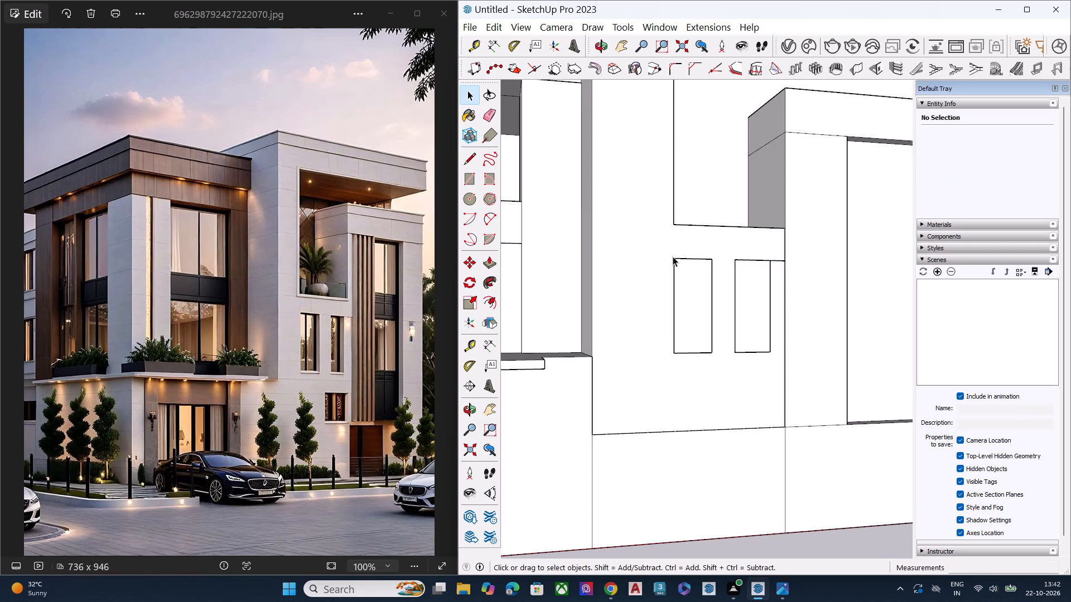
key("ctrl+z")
Push the right window face about 31' 6" inward to form a deep recess in the middle wall.
key("space")
left_click(751, 312)
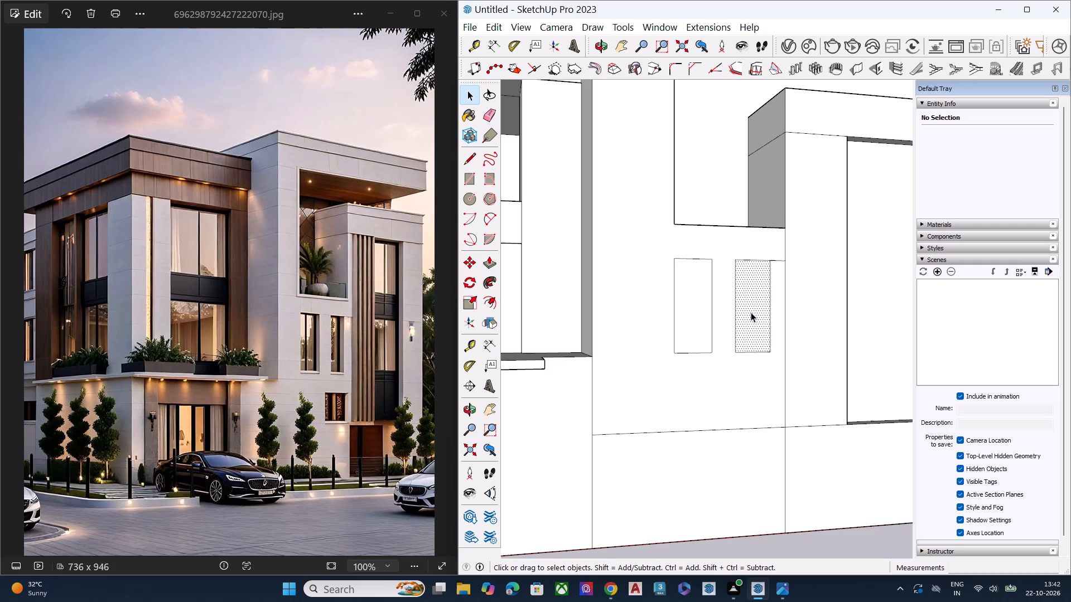
middle_click_drag(751, 312, 819, 304)
scroll(792, 283, "up", 1)
scroll(785, 279, "down", 1)
scroll(785, 279, "up", 4)
scroll(780, 283, "down", 1)
scroll(779, 284, "up", 1)
key("p")
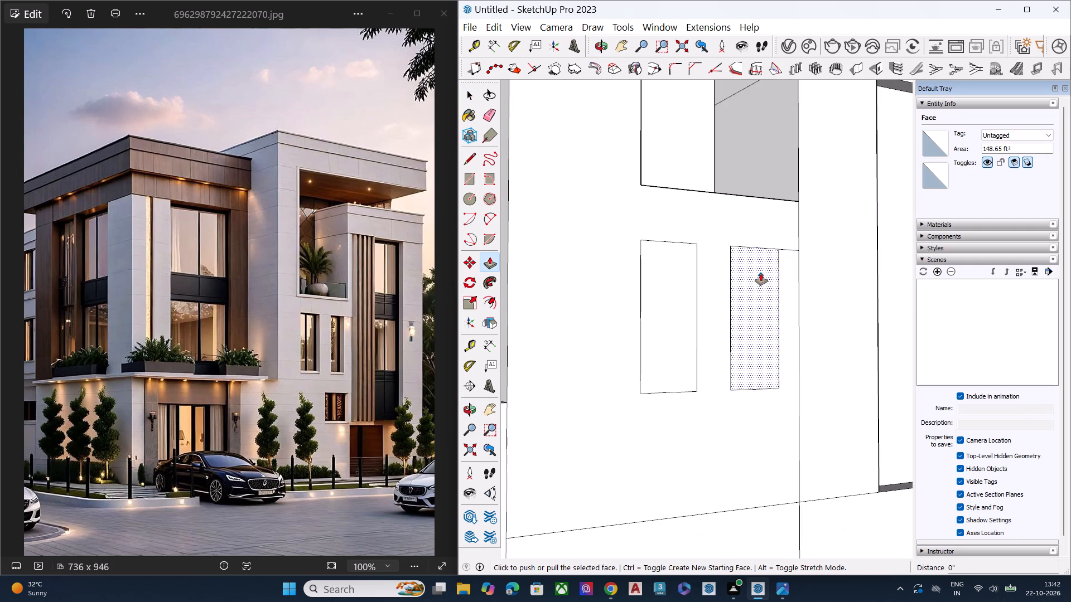
left_click(776, 251)
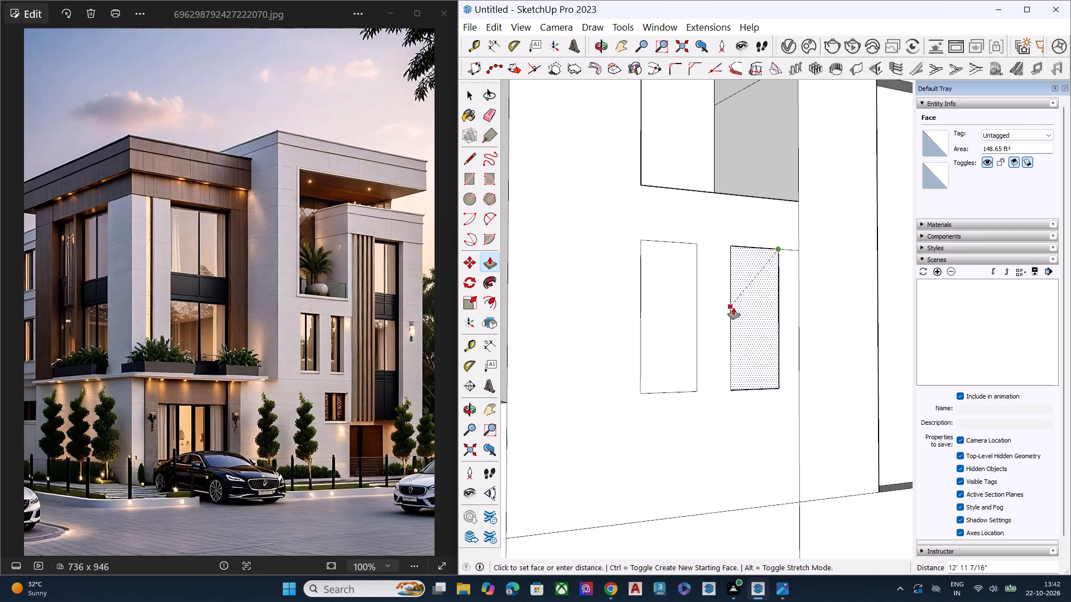
middle_click_drag(750, 307, 640, 338)
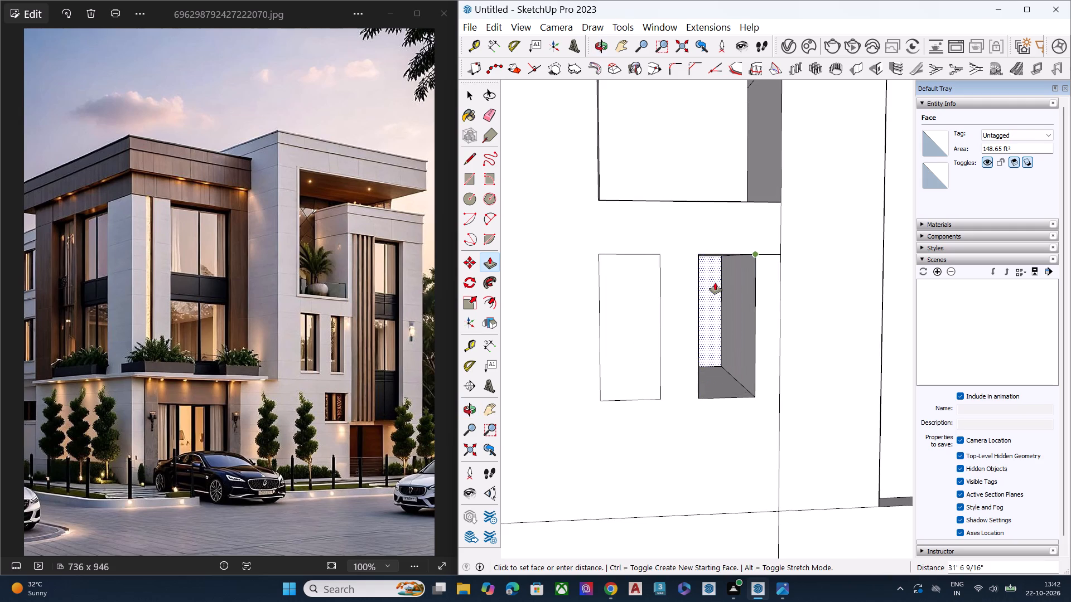
left_click(715, 283)
key("space")
key("p")
key("space")
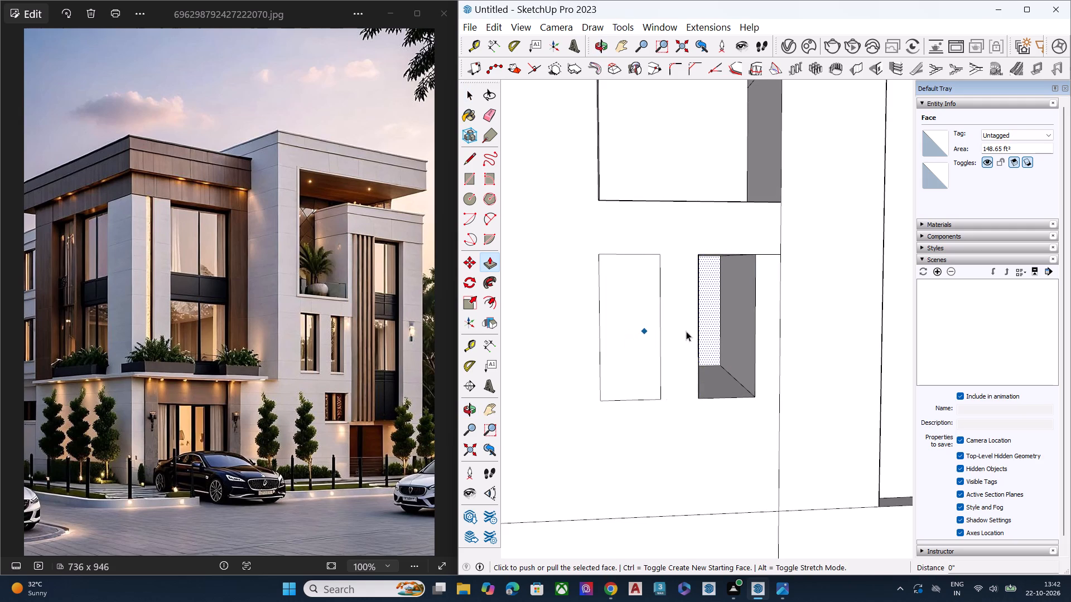
Push the left window face inward by the same depth as the right window.
scroll(683, 336, "down", 1)
scroll(683, 336, "up", 2)
scroll(684, 337, "down", 6)
scroll(714, 376, "down", 5)
left_click(752, 537)
scroll(689, 375, "up", 7)
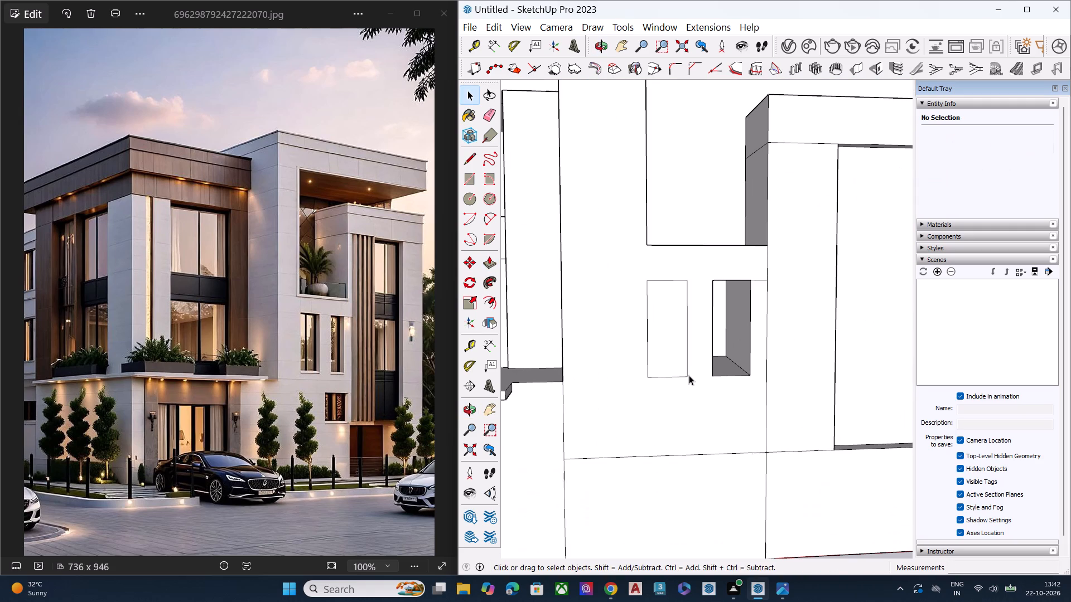
key("p")
double_click(666, 336)
key("space")
scroll(694, 360, "down", 5)
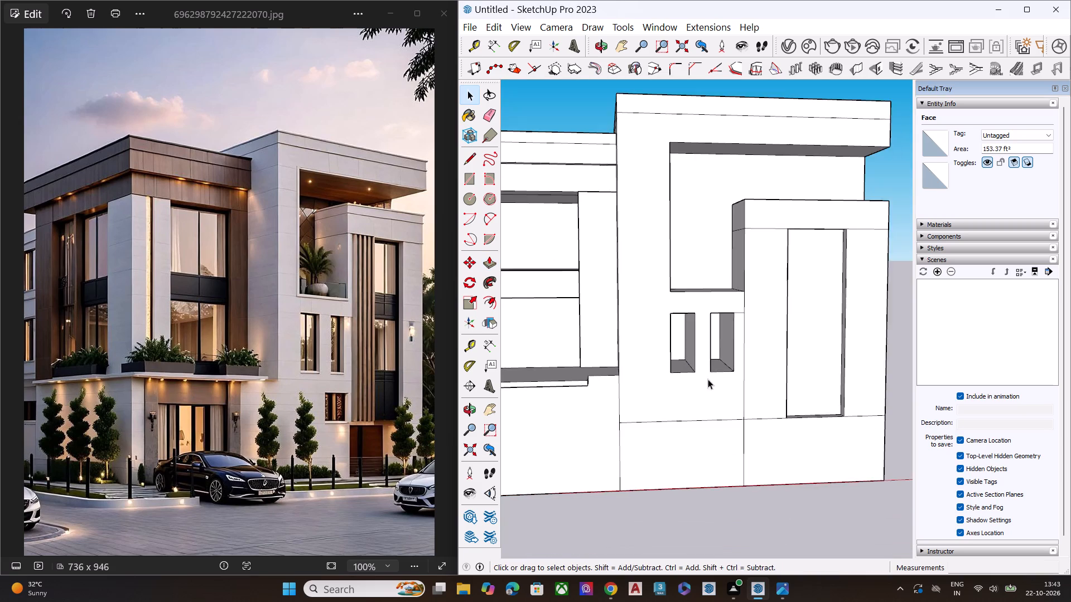
Examine the two recessed windows below the balcony up close and within the whole facade.
middle_click_drag(706, 374, 735, 334)
scroll(718, 328, "up", 2)
scroll(718, 317, "down", 1)
scroll(718, 317, "up", 5)
scroll(687, 343, "down", 2)
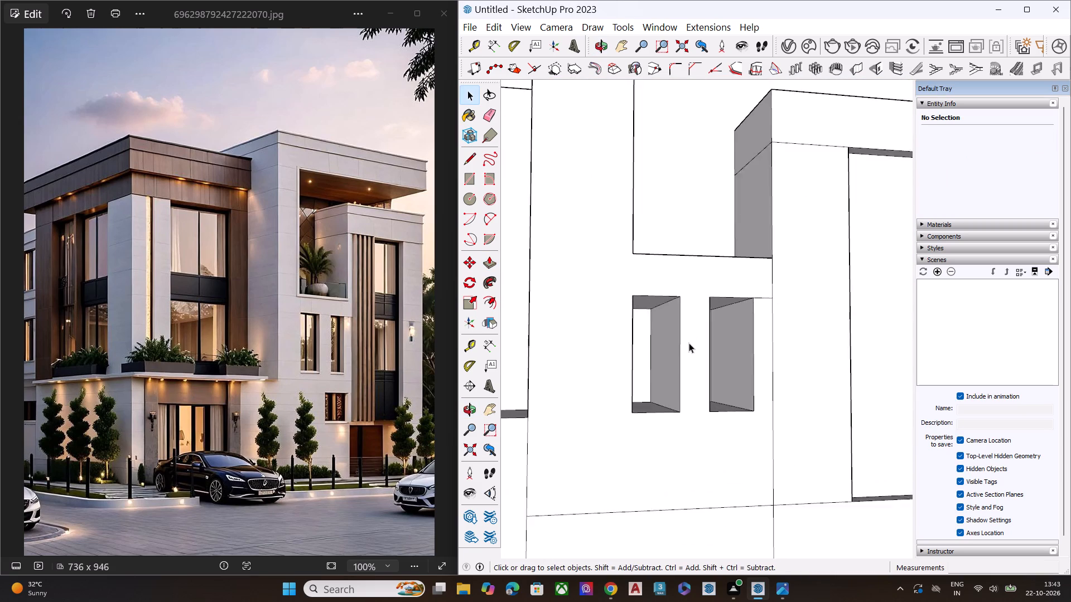
scroll(689, 343, "down", 9)
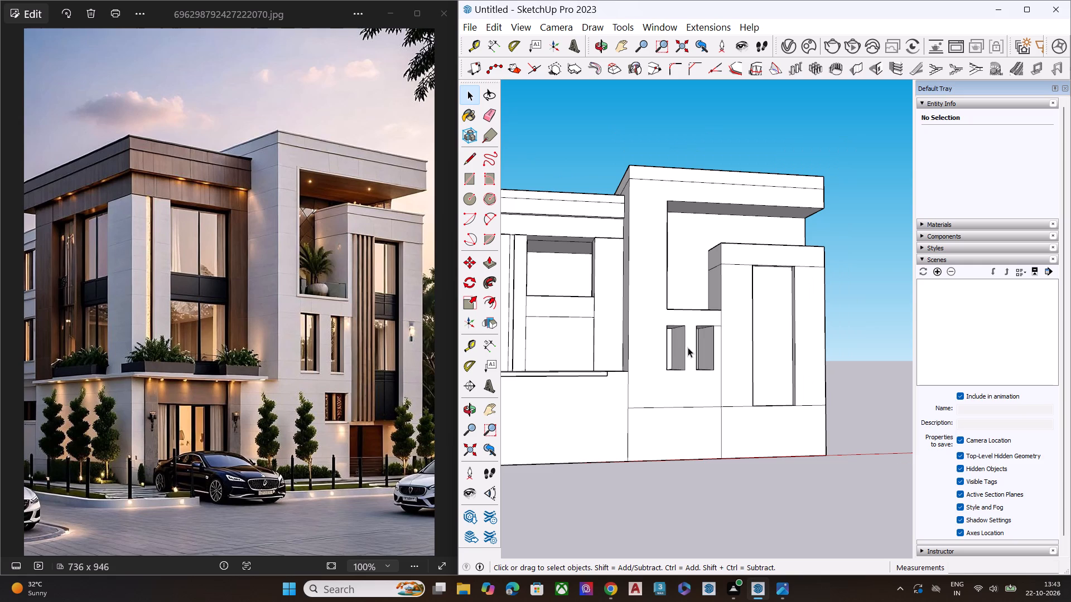
Draw a line across the balcony-facing side of the right block's parapet, a little below its top edge.
scroll(725, 244, "up", 5)
middle_click_drag(750, 272, 761, 280)
scroll(750, 268, "up", 10)
middle_click_drag(710, 259, 802, 284)
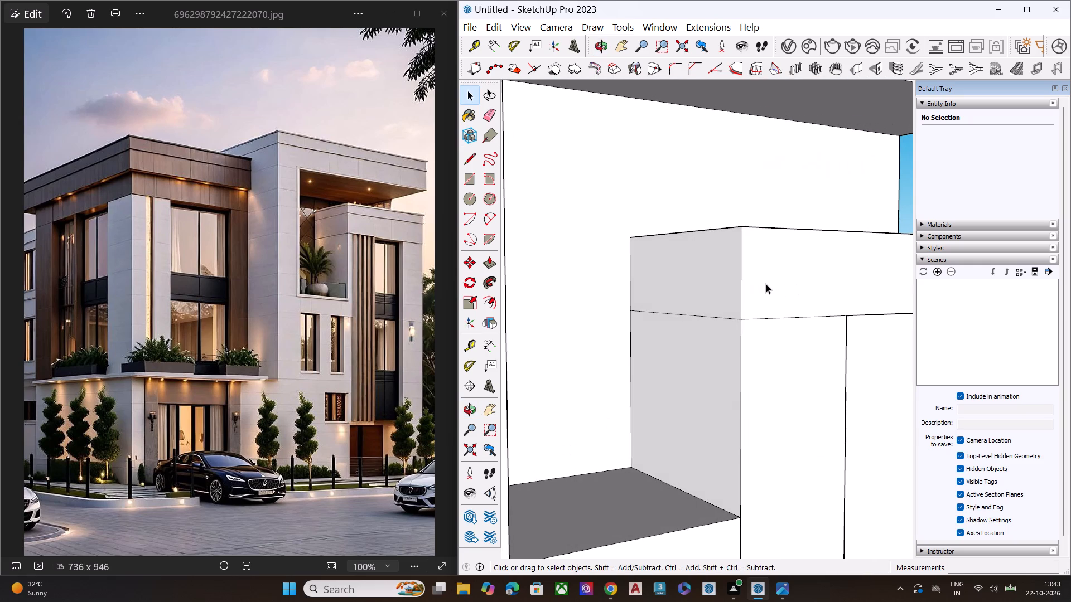
key("l")
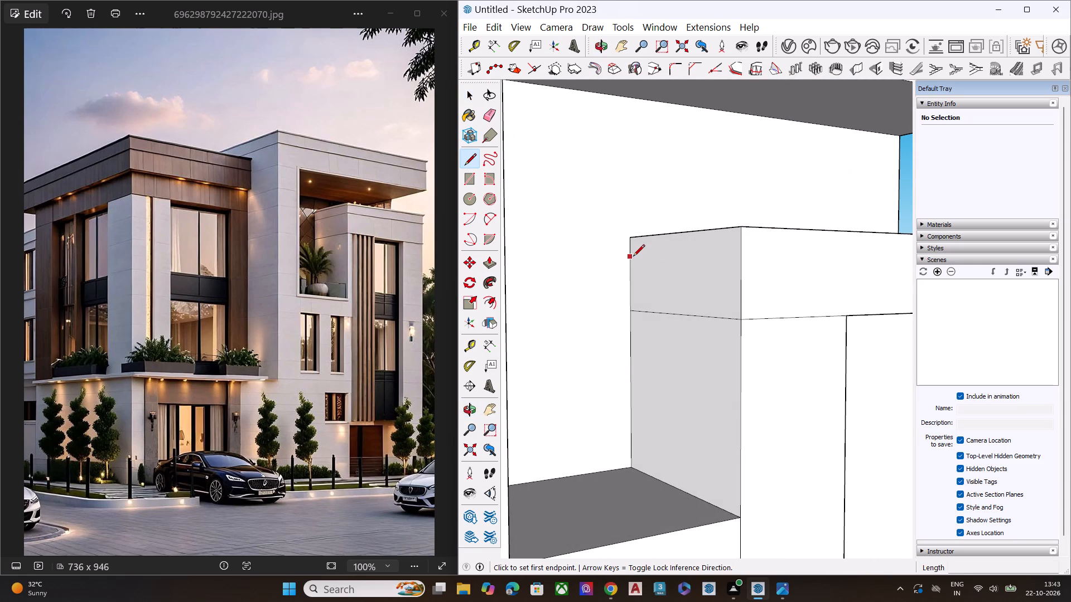
left_click(633, 258)
left_click(743, 255)
scroll(615, 275, "down", 1)
scroll(614, 277, "up", 1)
scroll(612, 279, "down", 3)
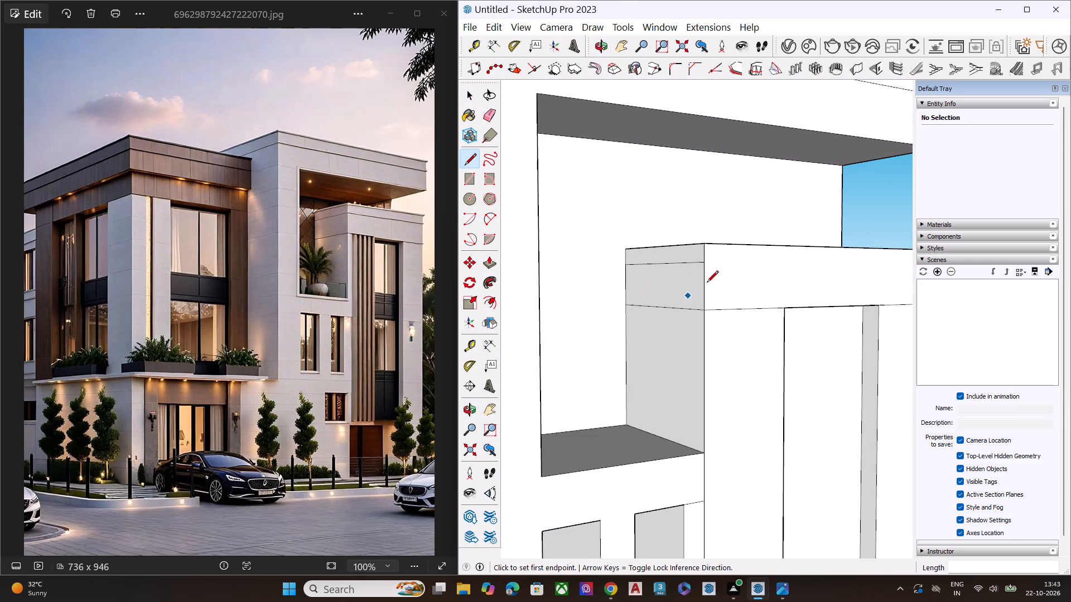
Continue the parapet line across the right block's front face to its far vertical edge, about 48' 5" long.
left_click(705, 264)
scroll(588, 300, "down", 1)
scroll(587, 302, "up", 1)
scroll(581, 323, "down", 3)
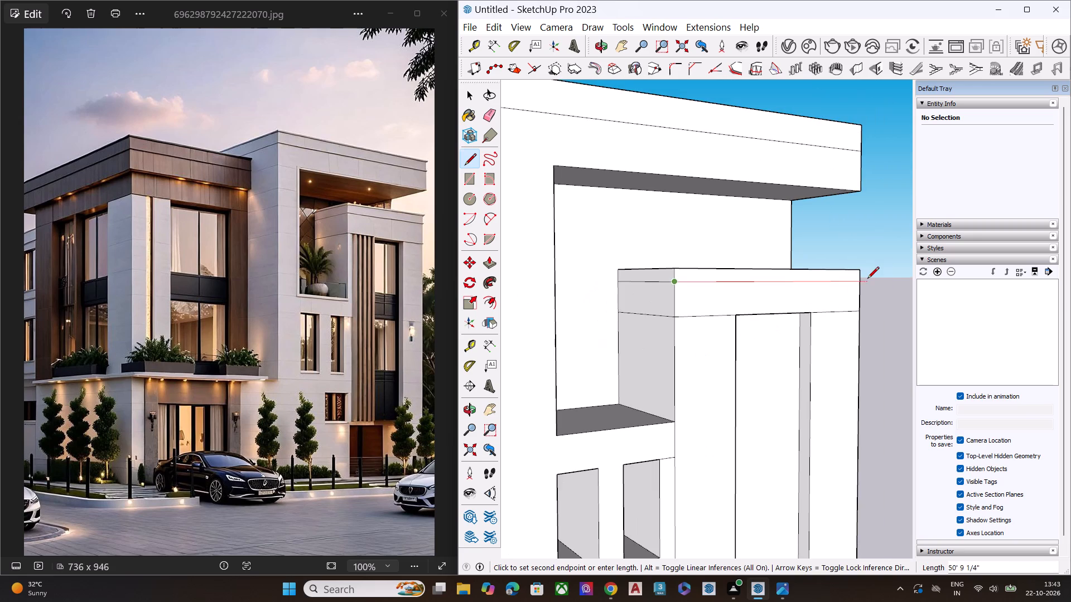
middle_click_drag(867, 279, 458, 289)
scroll(745, 295, "up", 6)
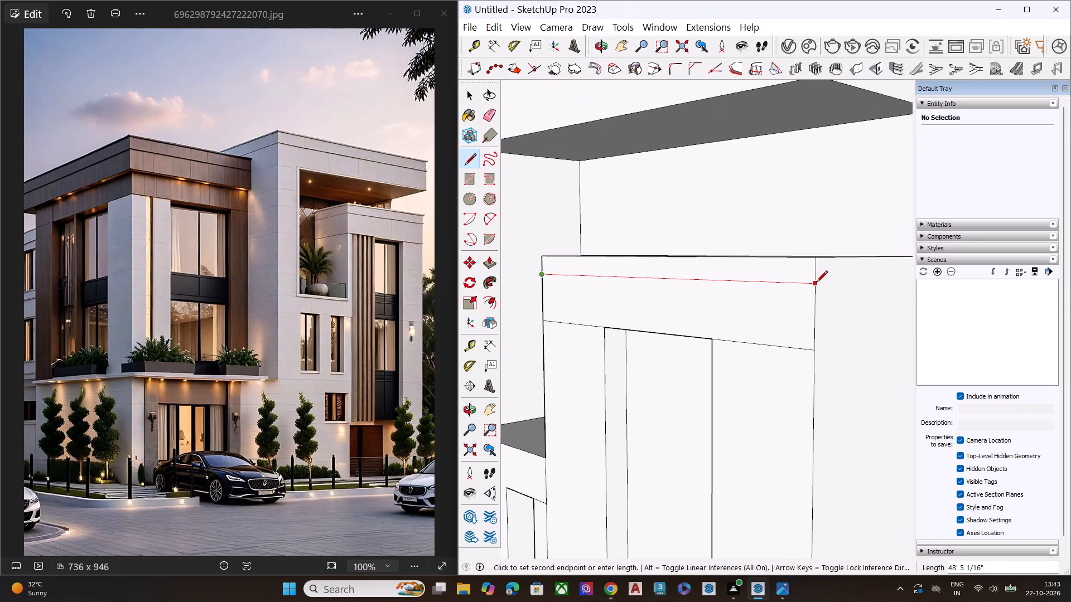
left_click(816, 283)
key("space")
Examine the right block's parapet lines and tall front recess from below and from the front.
scroll(725, 303, "down", 4)
middle_click_drag(704, 315, 705, 295)
scroll(712, 305, "up", 4)
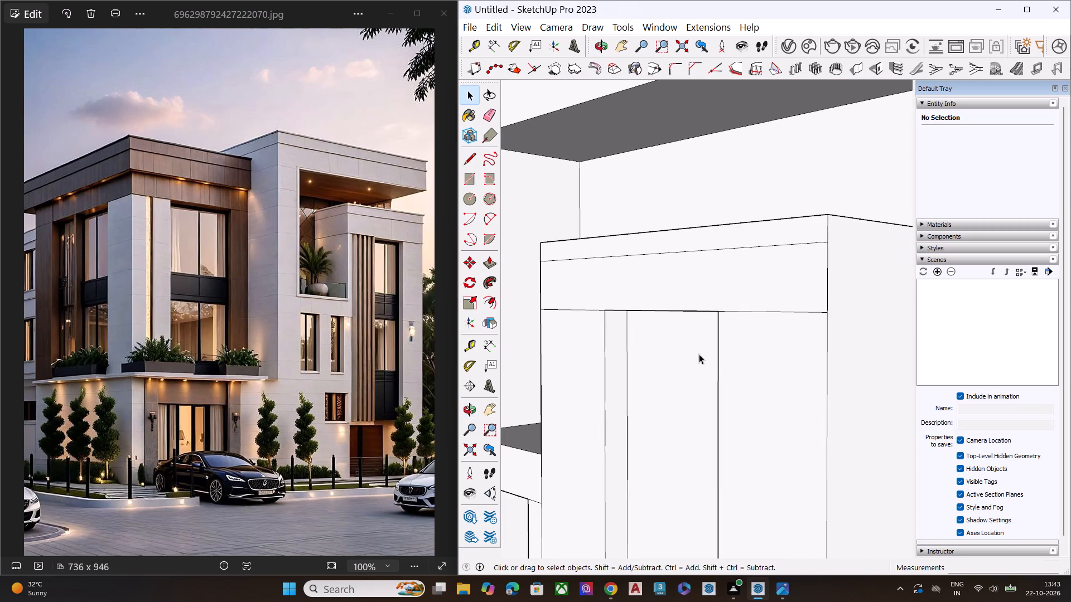
middle_click_drag(697, 313, 814, 198)
scroll(623, 289, "down", 6)
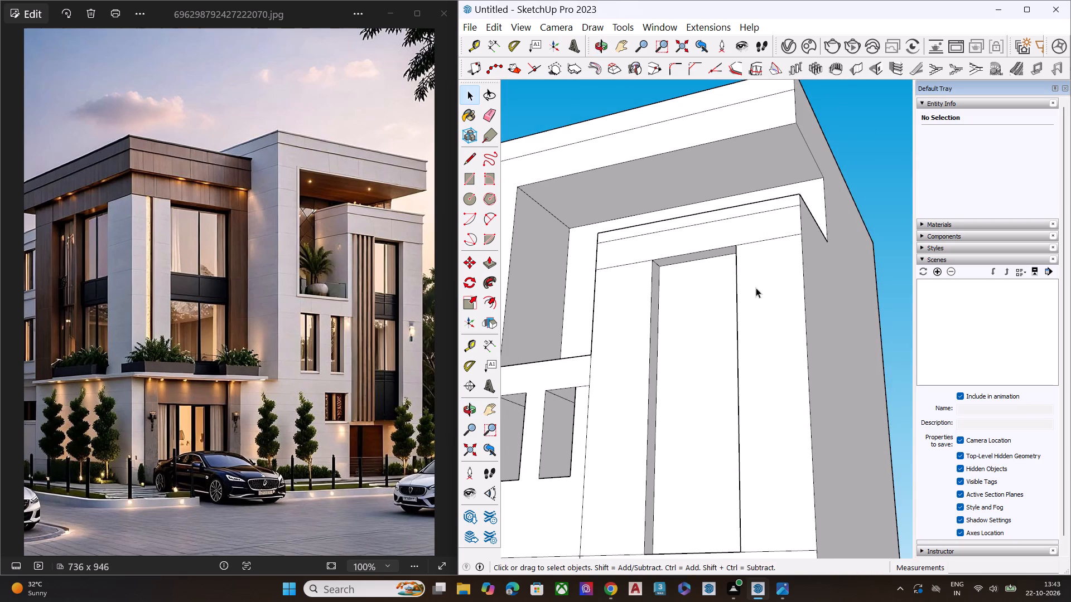
middle_click_drag(756, 288, 731, 435)
scroll(763, 324, "up", 2)
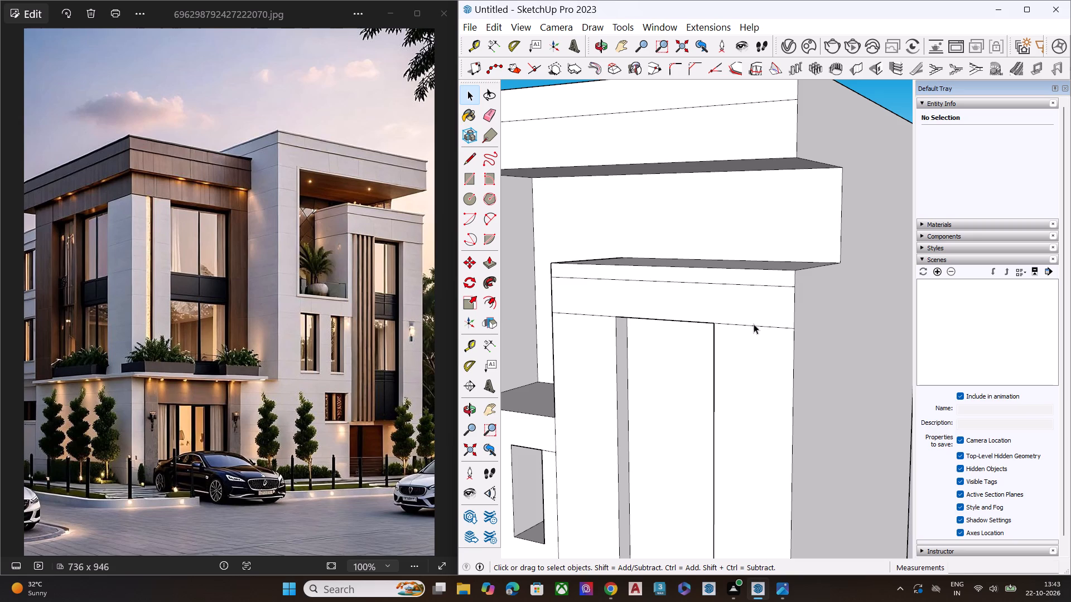
Examine the lower part of the right block in the reference image and the whole right side of the model.
scroll(384, 372, "up", 10)
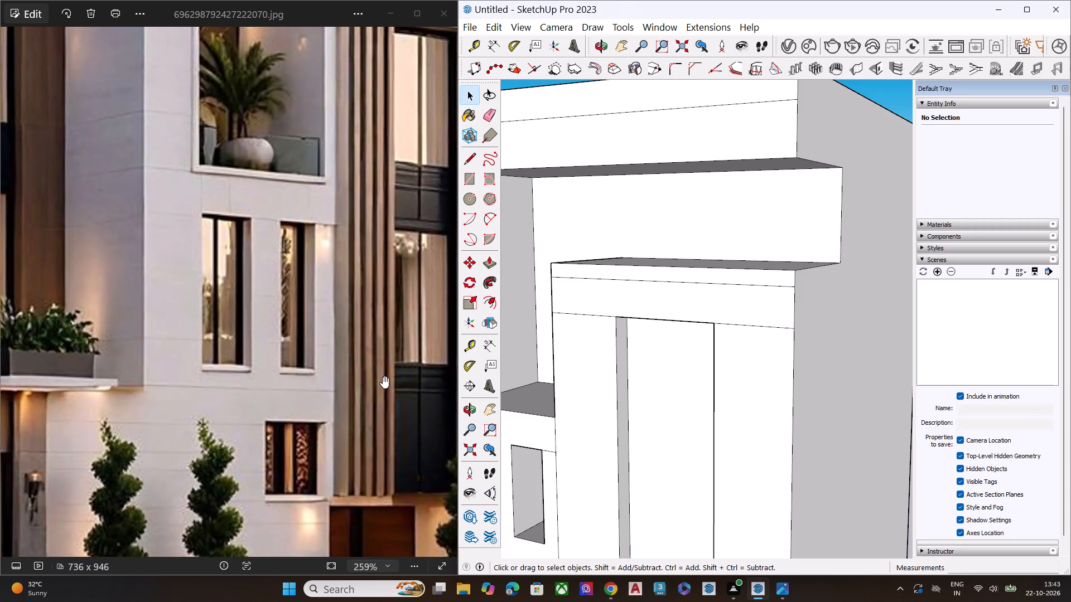
scroll(383, 376, "down", 12)
scroll(794, 248, "down", 7)
scroll(759, 318, "down", 1)
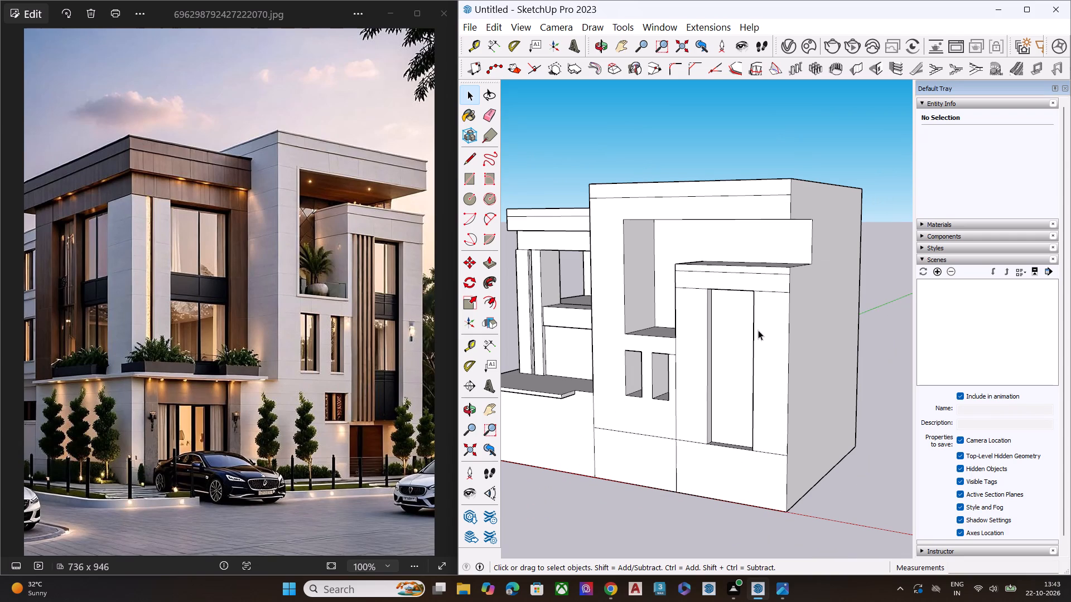
scroll(753, 337, "up", 1)
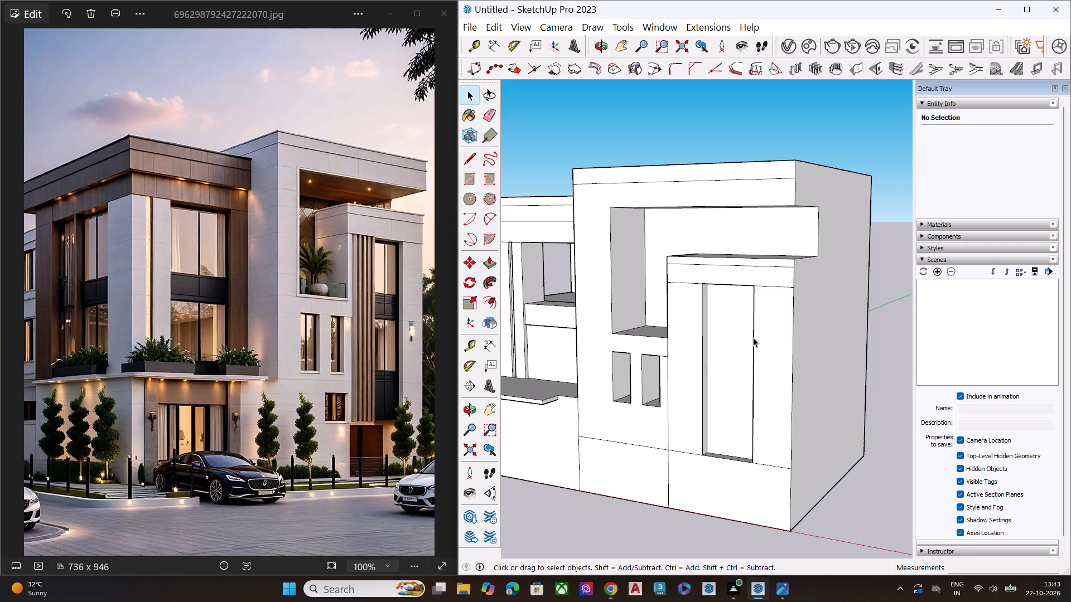
scroll(741, 411, "up", 1)
middle_click_drag(768, 389, 821, 336)
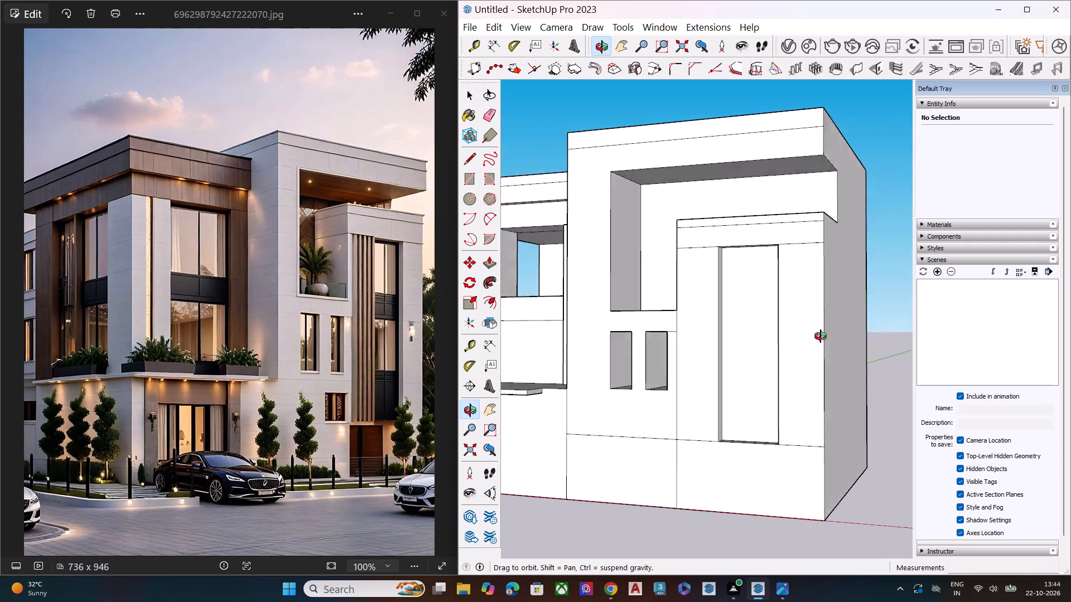
middle_click_drag(821, 336, 932, 317)
scroll(838, 321, "up", 1)
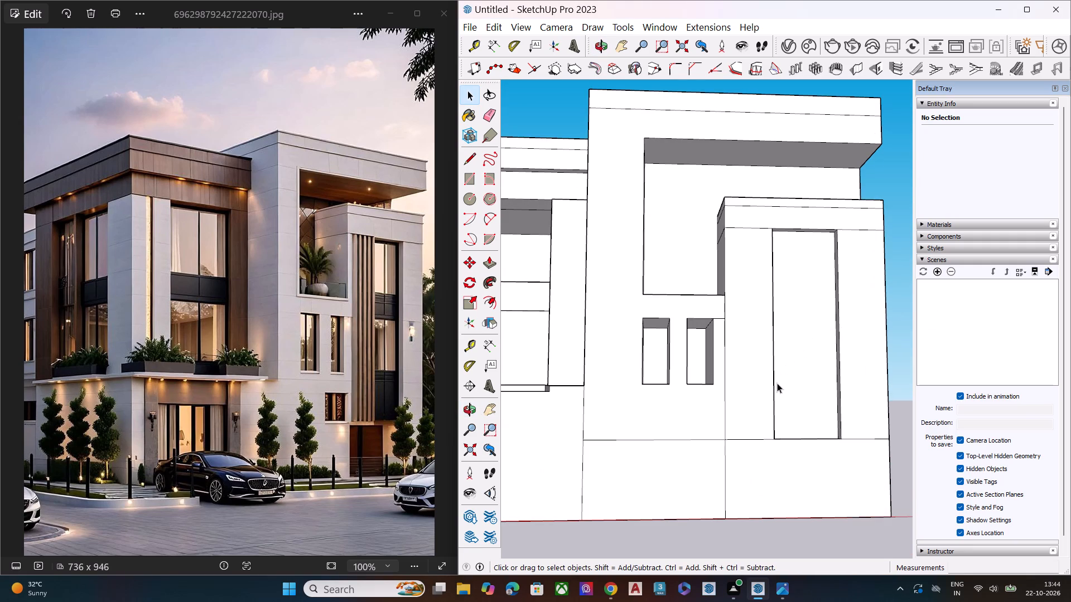
Draw a horizontal line about 48' 5" long across the right block's front face, slightly below the existing line under the tall recess.
middle_click_drag(778, 390, 964, 469)
middle_click_drag(857, 477, 741, 447)
scroll(741, 447, "up", 6)
middle_click_drag(755, 438, 701, 350)
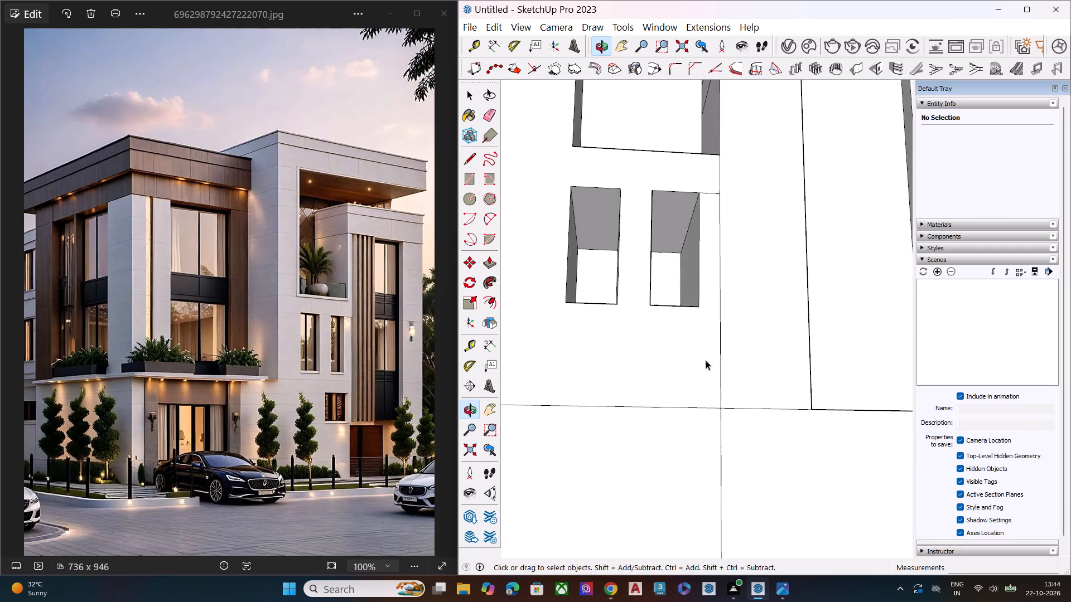
scroll(668, 360, "down", 3)
scroll(668, 360, "up", 1)
scroll(668, 360, "down", 3)
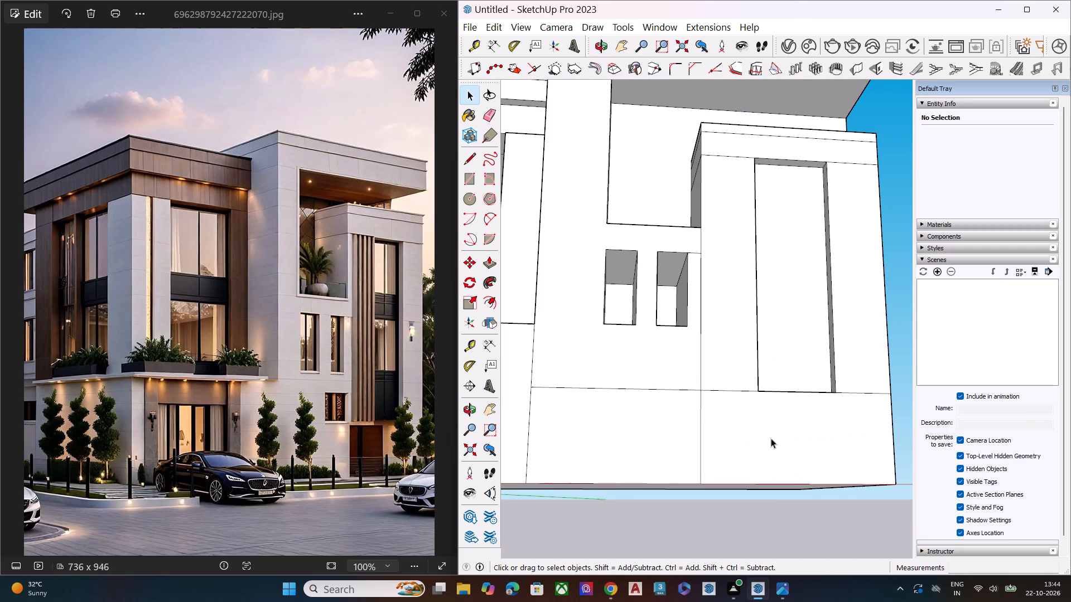
key("l")
scroll(706, 395, "up", 5)
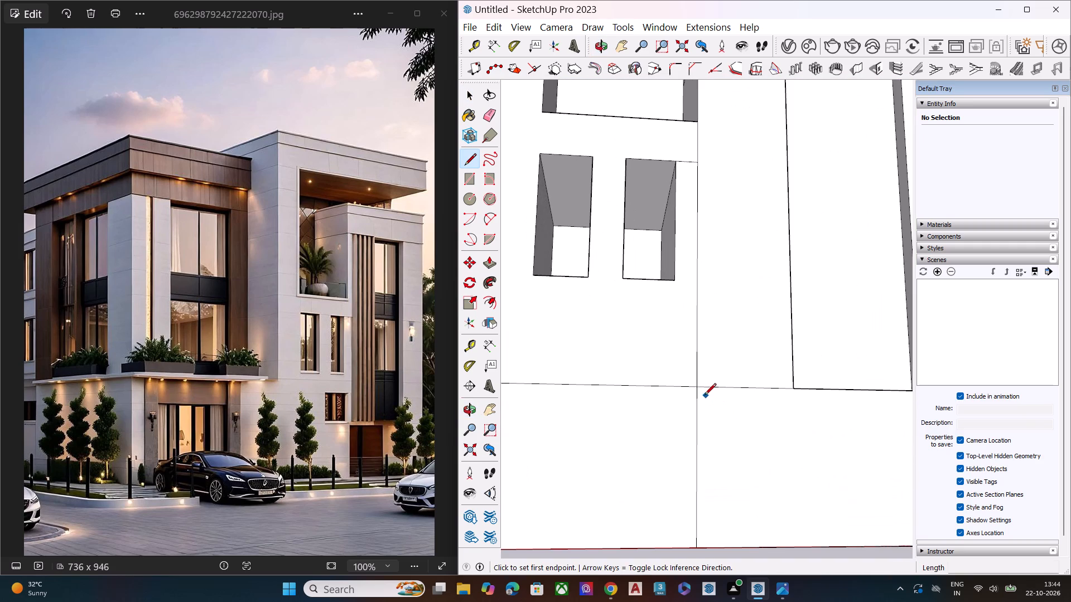
left_click(698, 399)
scroll(731, 396, "down", 2)
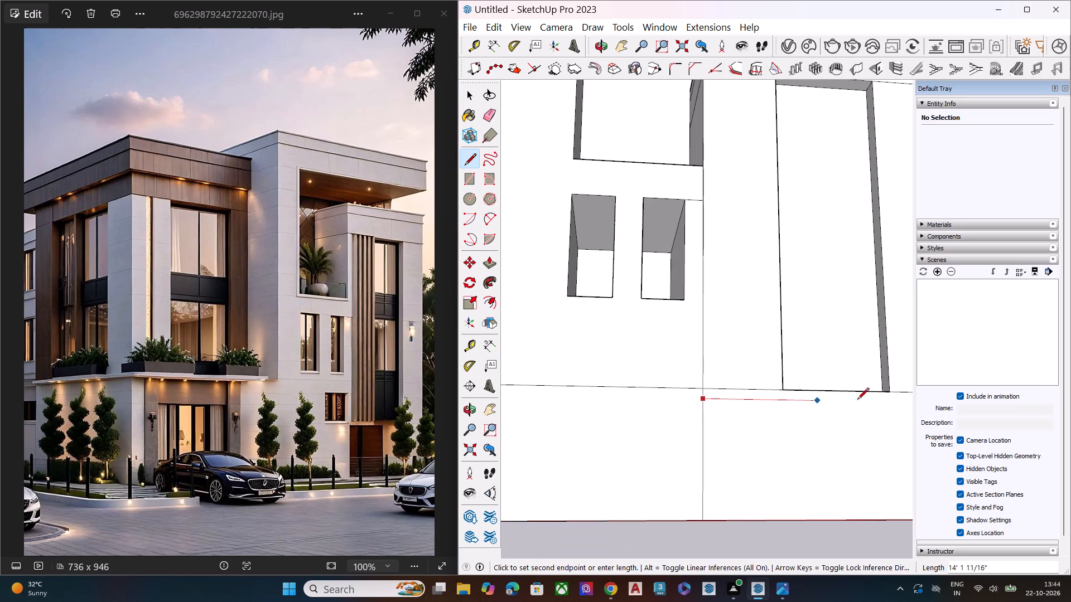
scroll(788, 391, "down", 6)
scroll(827, 391, "up", 2)
scroll(843, 394, "down", 1)
scroll(855, 397, "up", 2)
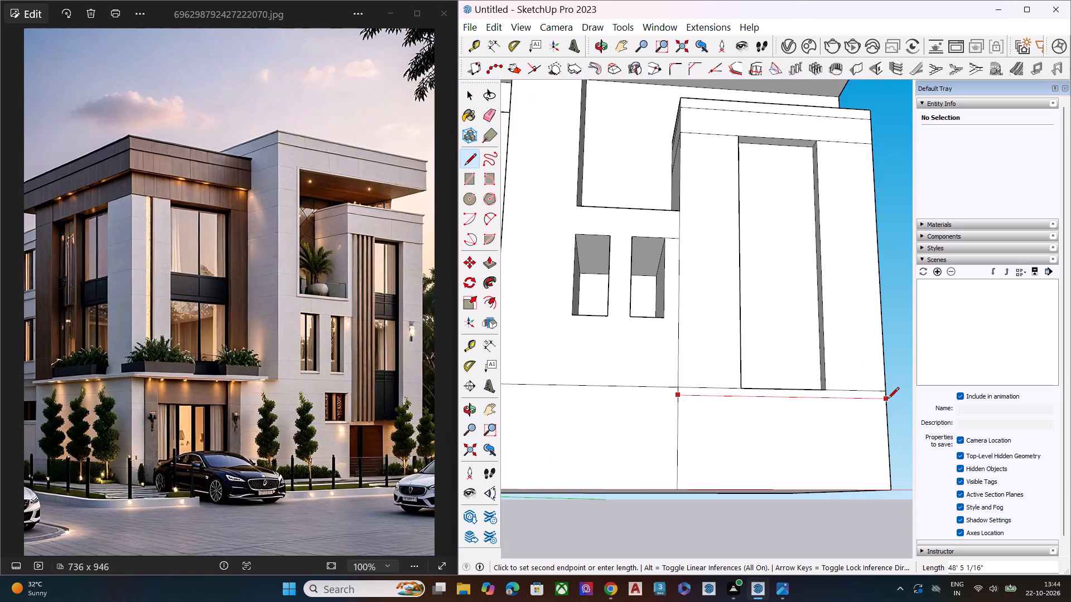
left_click(887, 400)
key("space")
Push the right block's ground-floor front face below the new line inward by about 23' 3".
middle_click_drag(778, 405, 809, 412)
scroll(824, 430, "up", 1)
left_click(837, 458)
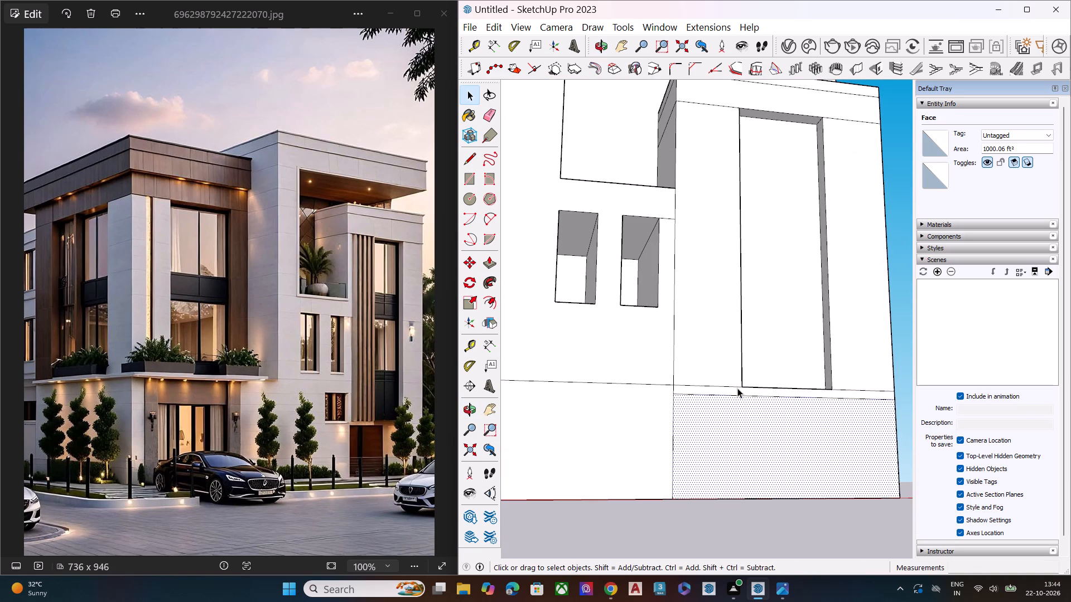
middle_click_drag(796, 409, 469, 425)
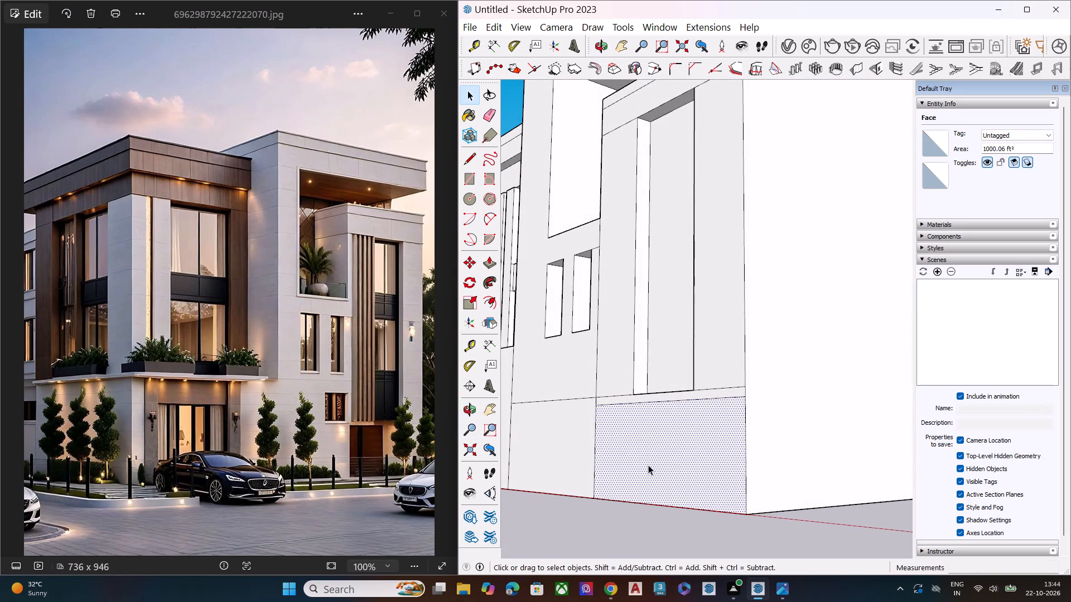
key("p")
left_click(648, 465)
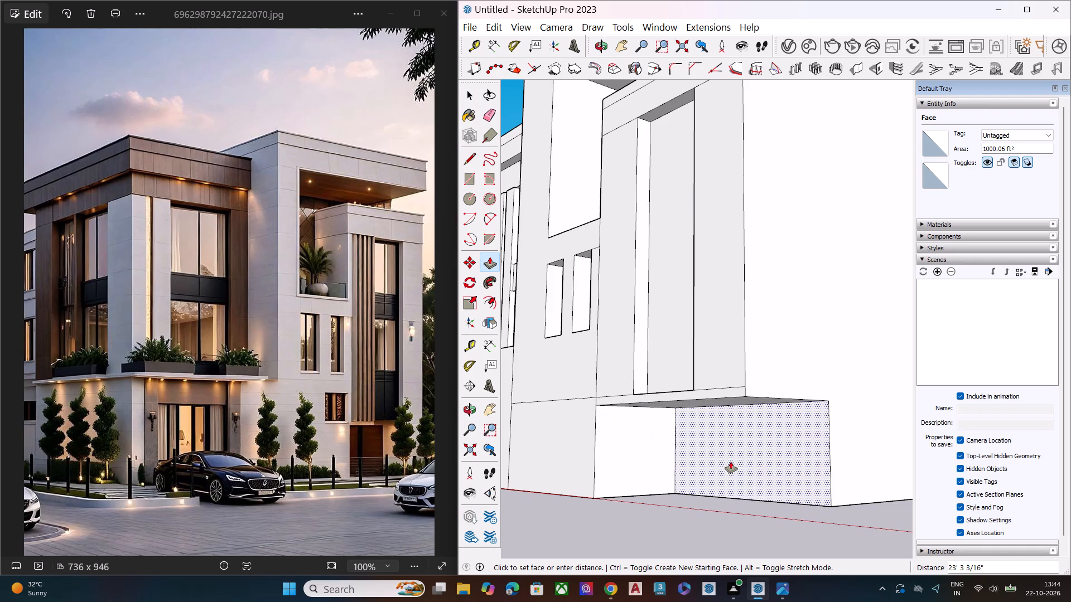
left_click(731, 462)
key("space")
Push the right block's large outer side face inward by about 1' 3".
left_click(855, 361)
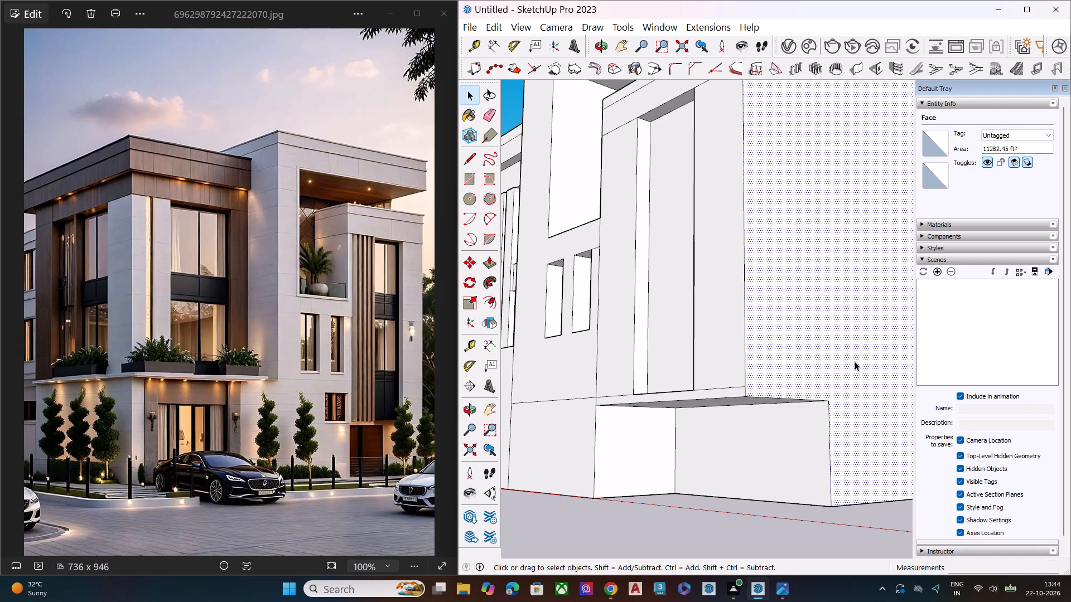
key("p")
left_click(855, 361)
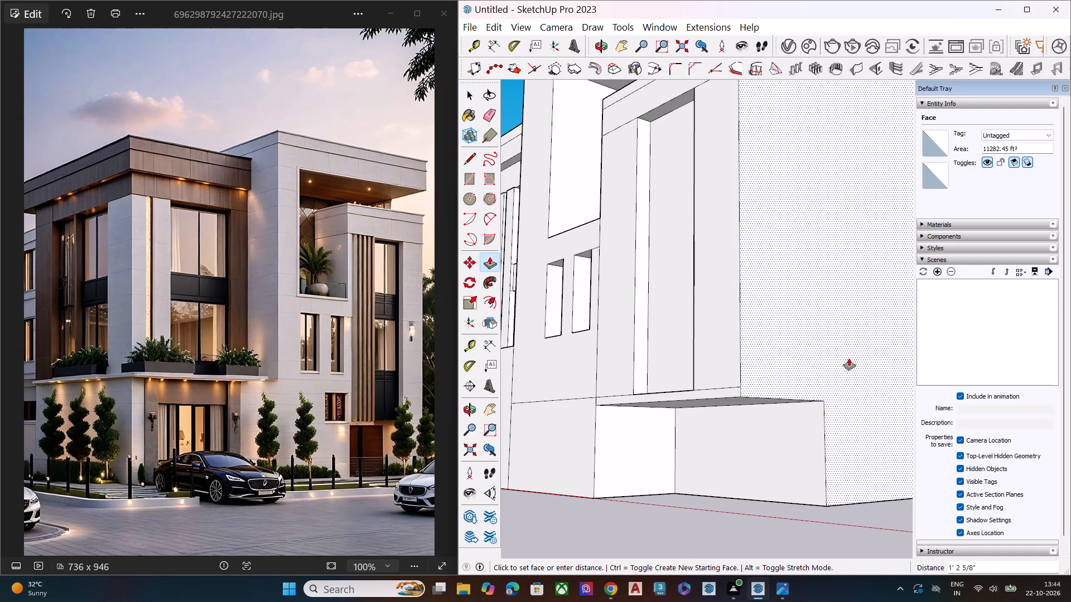
left_click(847, 357)
key("space")
left_click(763, 509)
Draw a vertical line about 20' 8" high on the recessed ground-floor wall, toward the block's outer side.
middle_click_drag(768, 396, 858, 381)
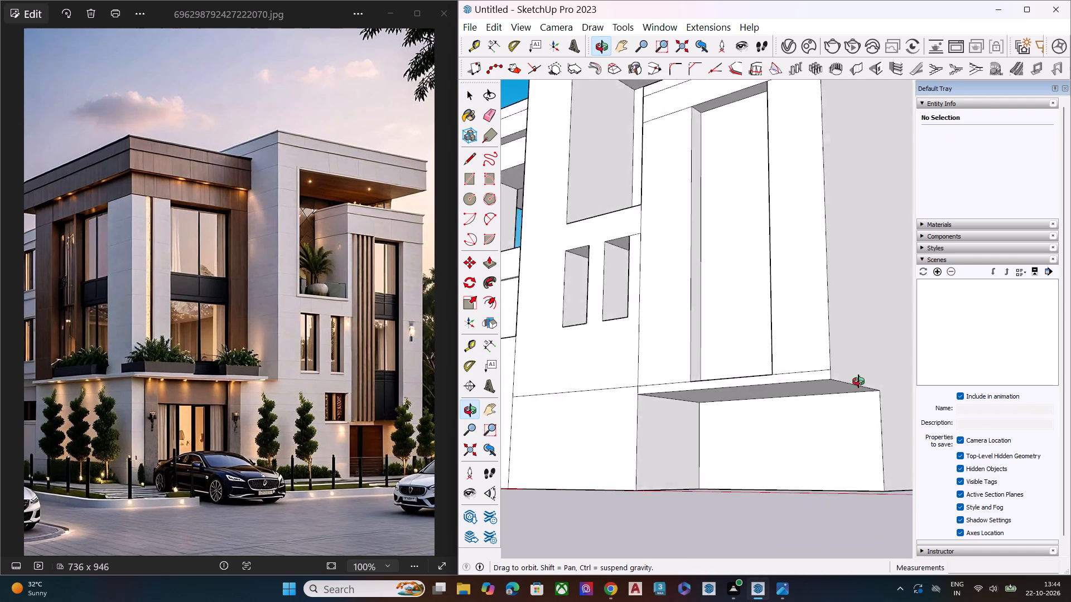
middle_click_drag(858, 381, 908, 381)
scroll(707, 365, "down", 4)
middle_click_drag(783, 409, 824, 434)
scroll(824, 434, "up", 6)
middle_click_drag(814, 454, 841, 431)
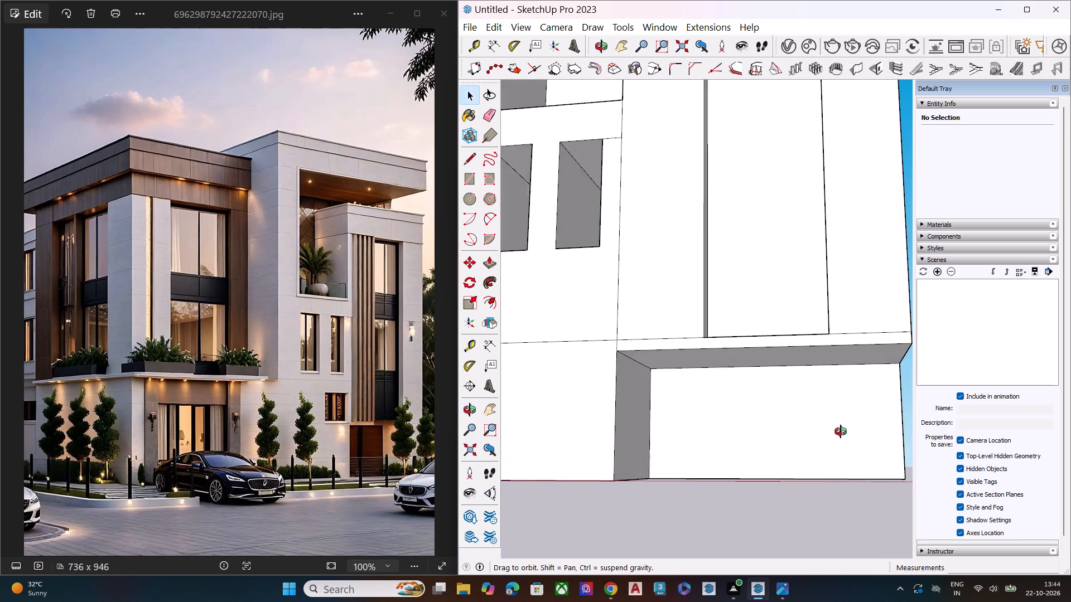
middle_click_drag(841, 431, 842, 431)
scroll(834, 443, "up", 1)
key("l")
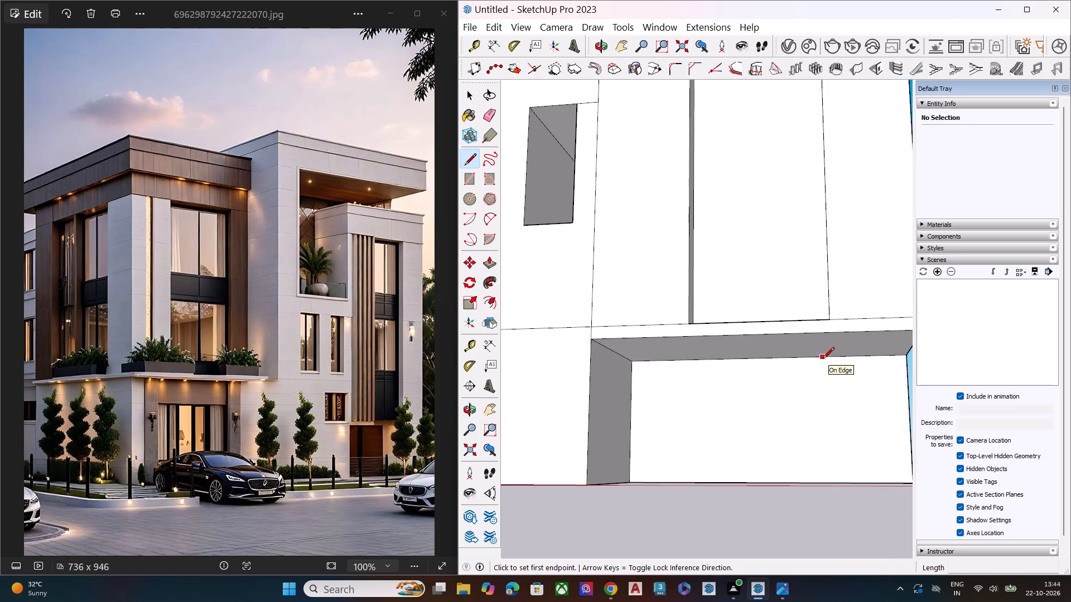
left_click(823, 360)
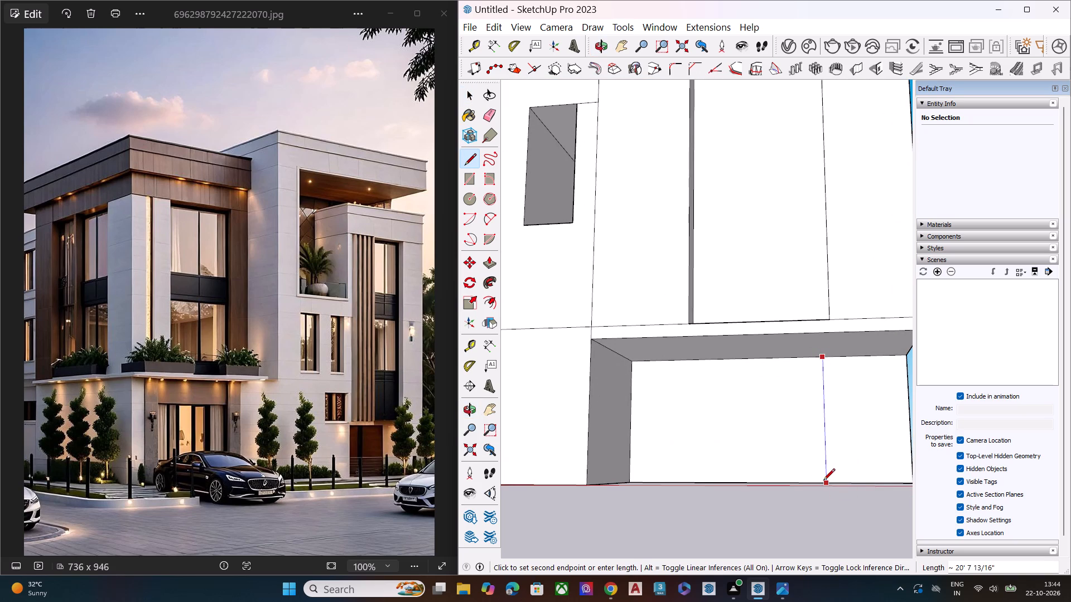
left_click(824, 483)
key("space")
Draw a second full-height vertical line, about 20' 8" long, on the recessed ground-floor wall near its inner side.
scroll(757, 377, "down", 1)
scroll(757, 377, "up", 1)
scroll(757, 377, "down", 3)
middle_click_drag(728, 394, 740, 387)
scroll(718, 390, "up", 2)
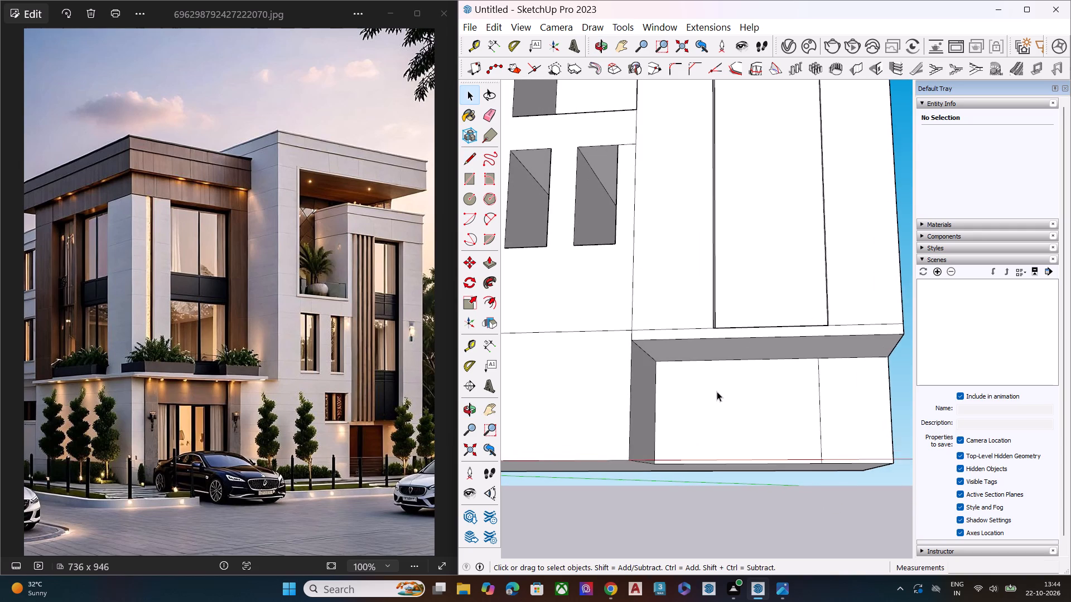
key("l")
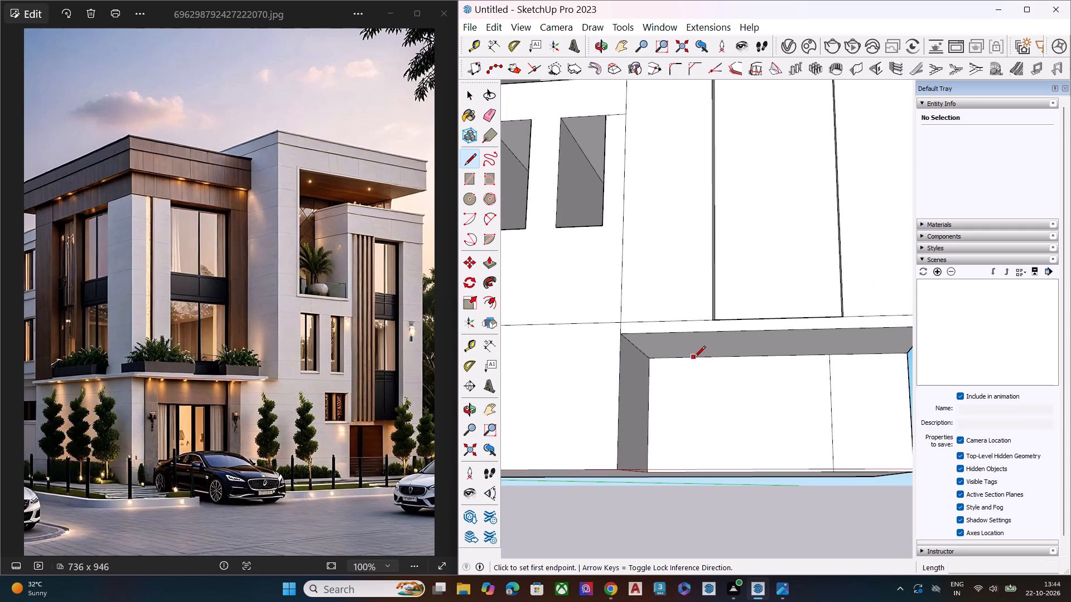
left_click(694, 358)
left_click(692, 468)
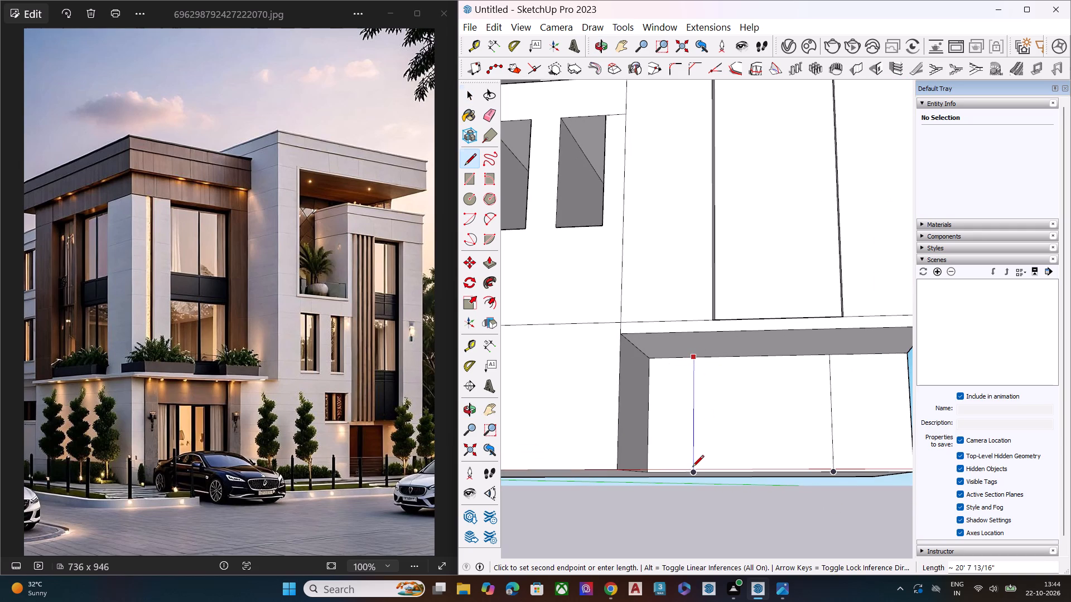
key("space")
Examine the ground-floor recess within the whole right block and the small lower window in the reference image.
scroll(744, 378, "down", 4)
middle_click_drag(751, 375, 794, 427)
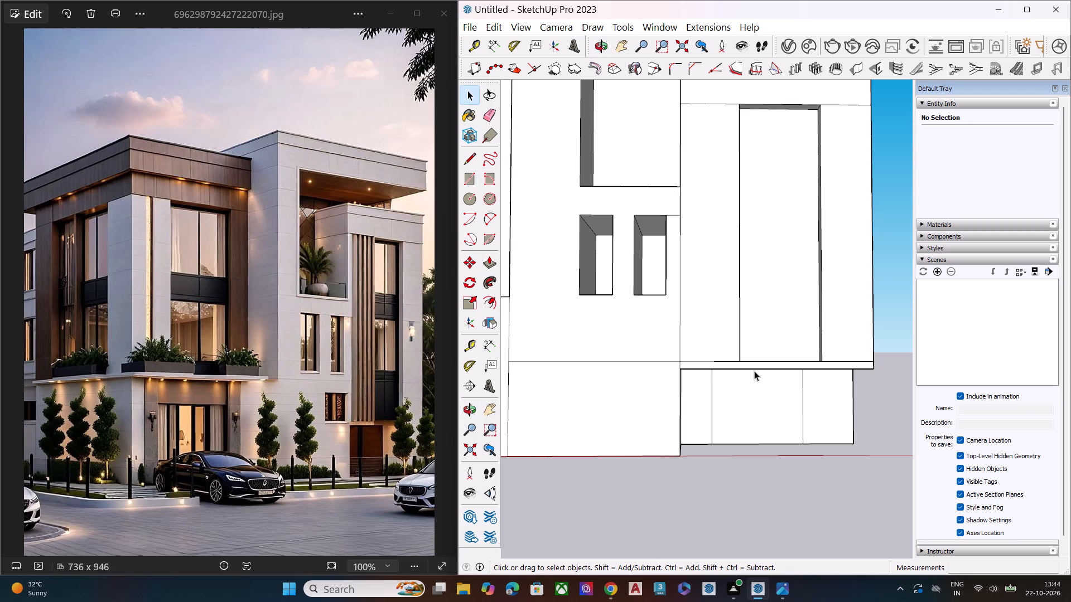
scroll(677, 346, "down", 6)
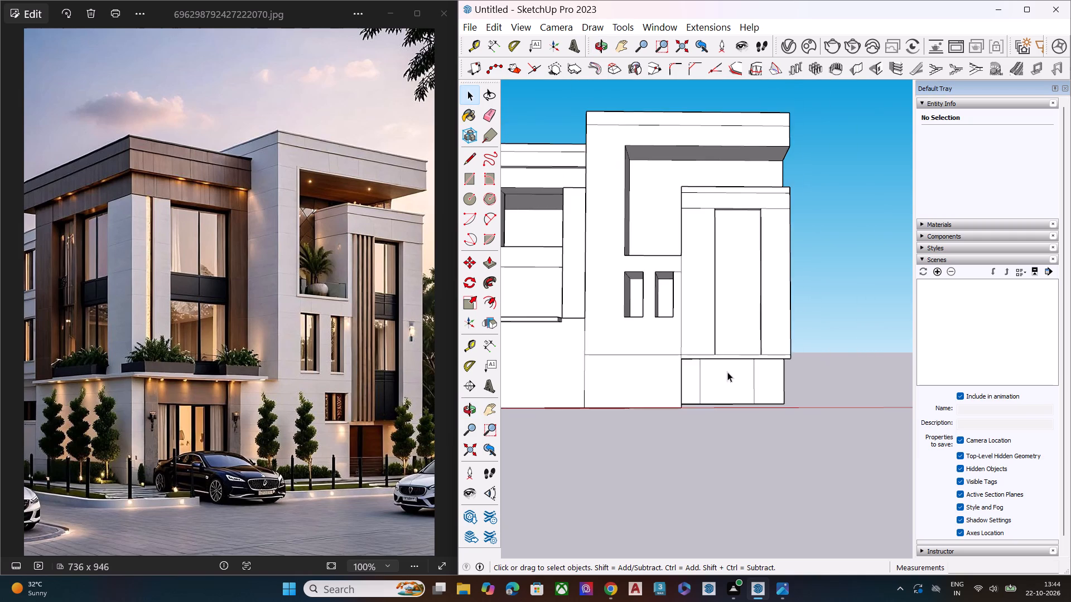
middle_click_drag(728, 376, 769, 433)
key("space")
left_click(813, 404)
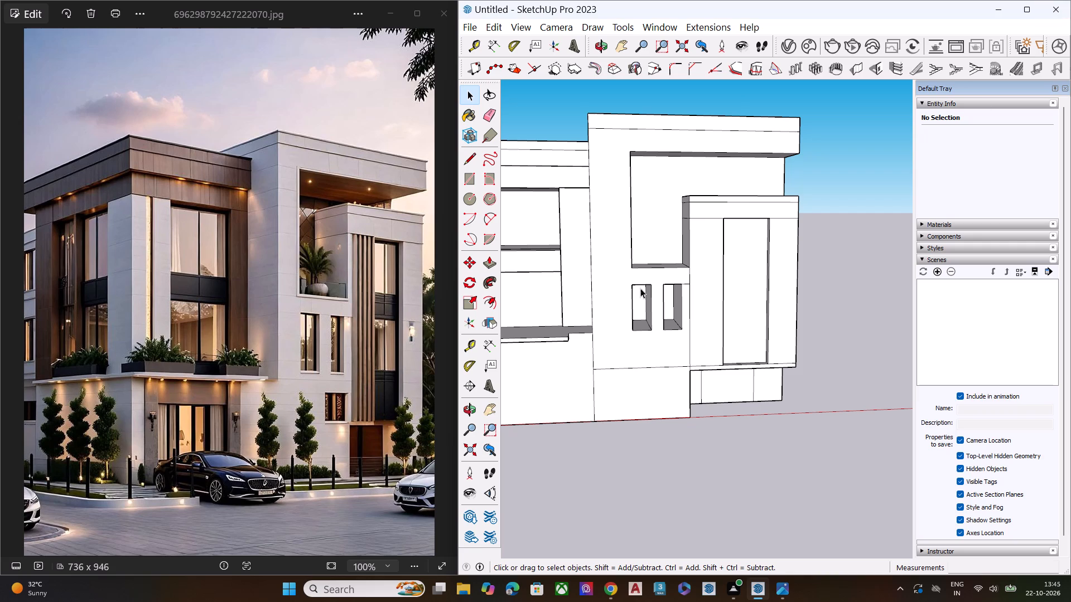
scroll(300, 516, "up", 1)
scroll(300, 516, "down", 1)
scroll(300, 516, "up", 8)
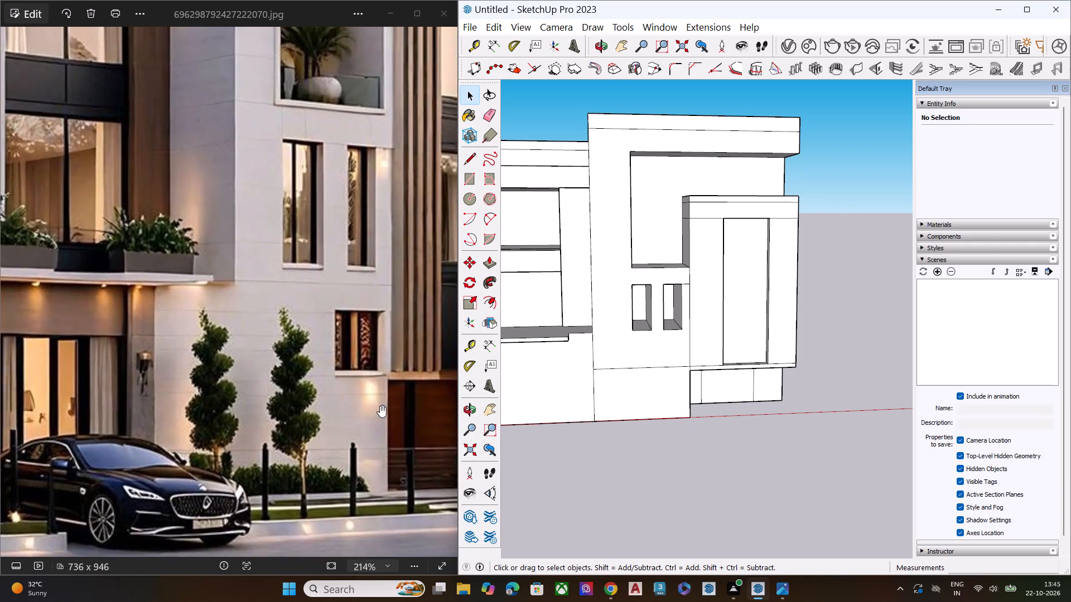
Draw a small, roughly square window rectangle below the paired windows, near the right block, with its base on the horizontal line.
scroll(711, 375, "up", 4)
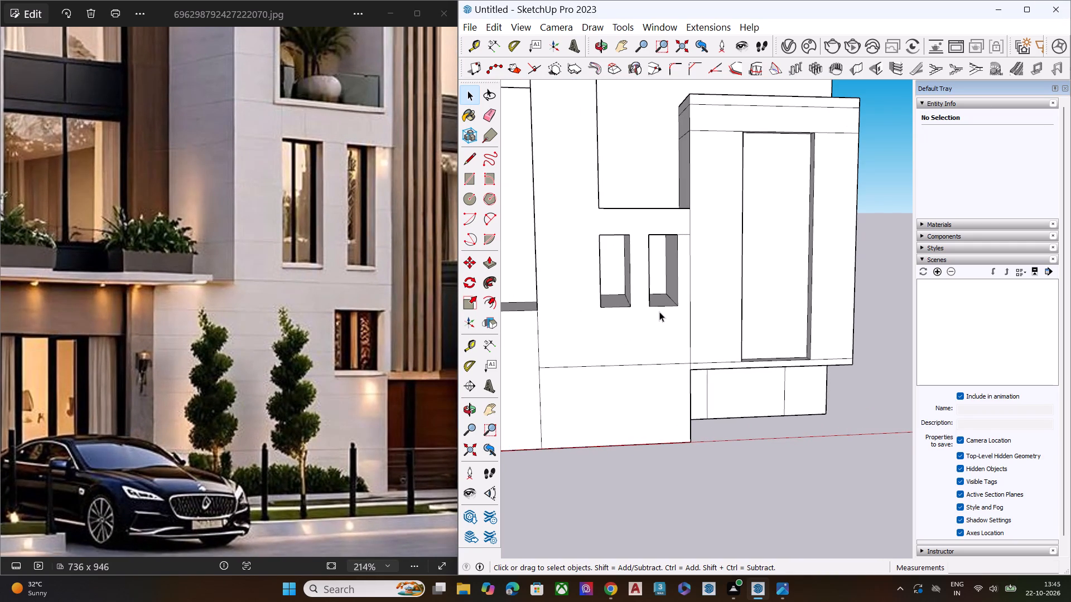
scroll(659, 312, "up", 2)
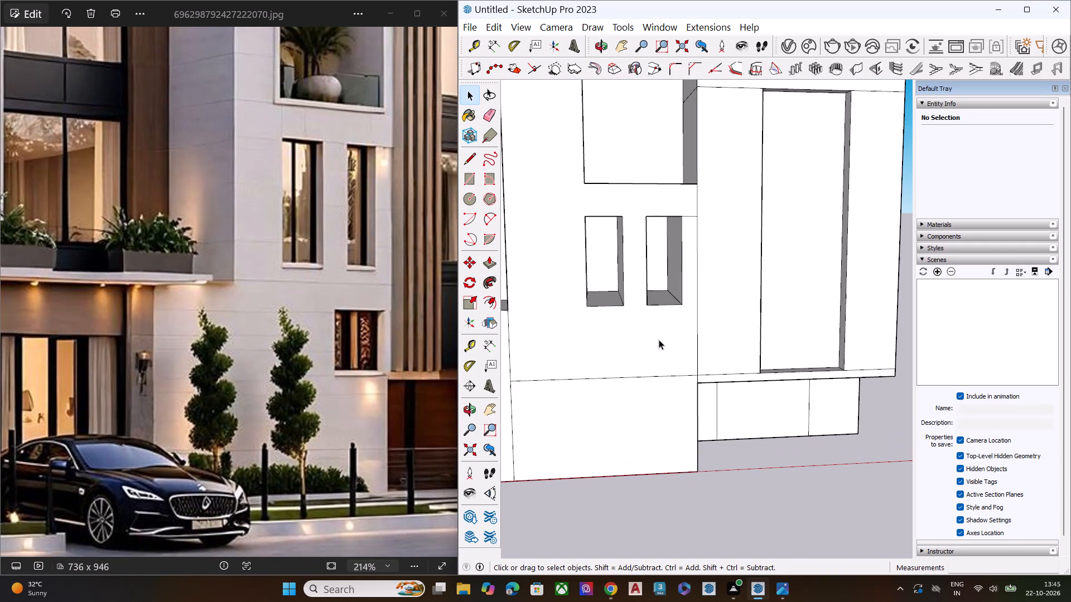
middle_click_drag(652, 338, 657, 275)
scroll(657, 347, "up", 3)
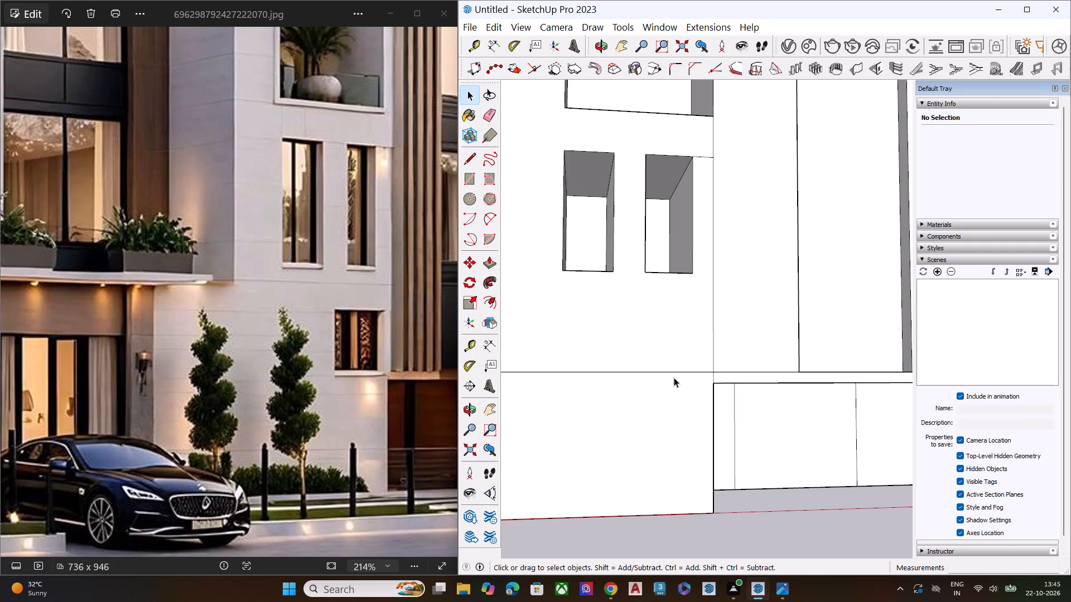
key("r")
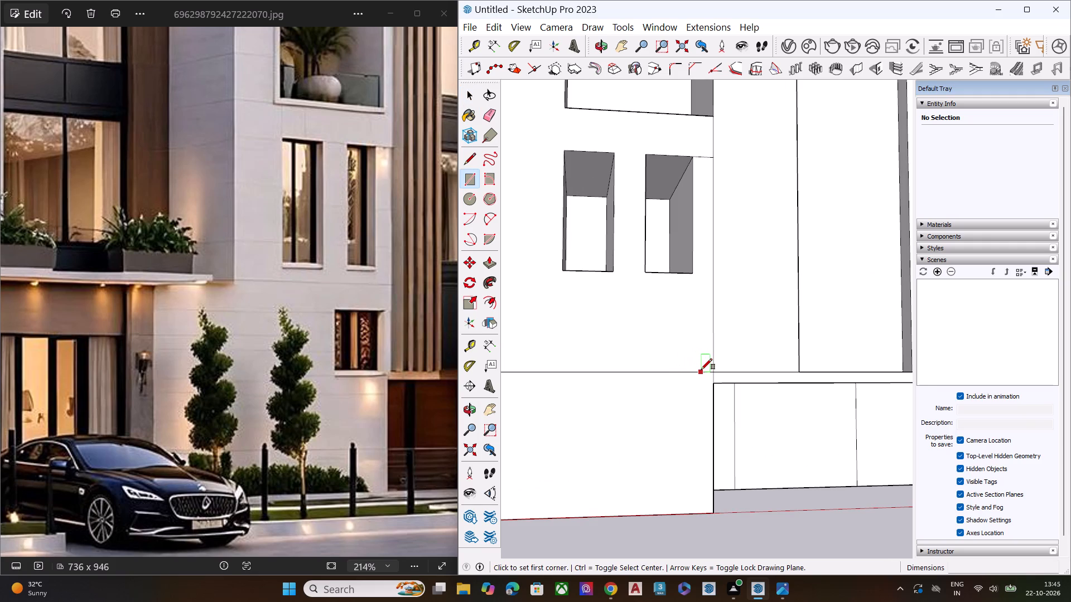
scroll(702, 370, "down", 2)
scroll(702, 370, "up", 1)
scroll(702, 370, "down", 1)
scroll(702, 370, "up", 3)
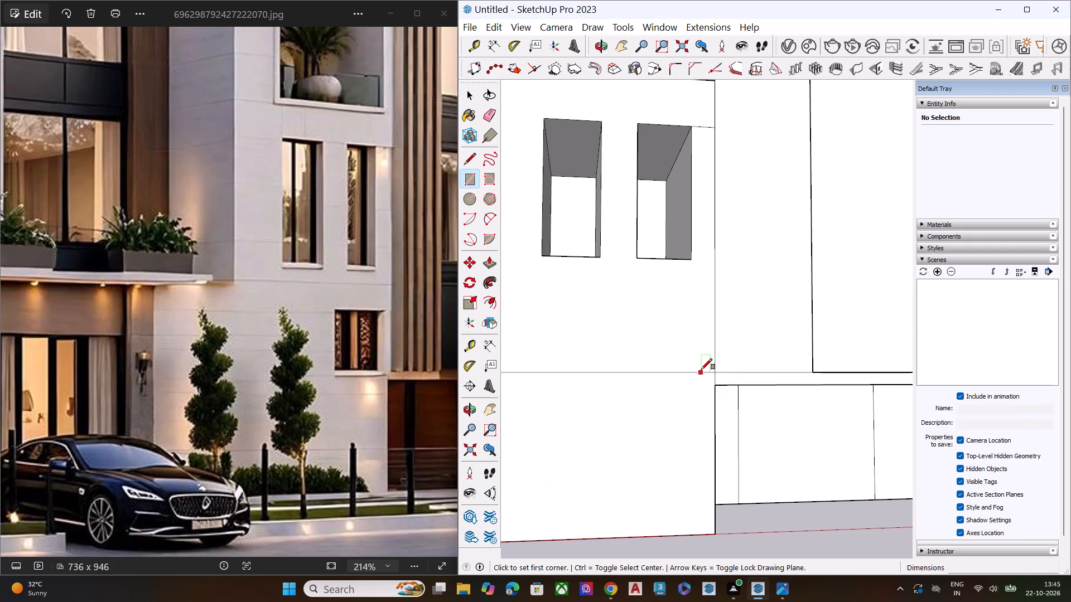
left_click(702, 370)
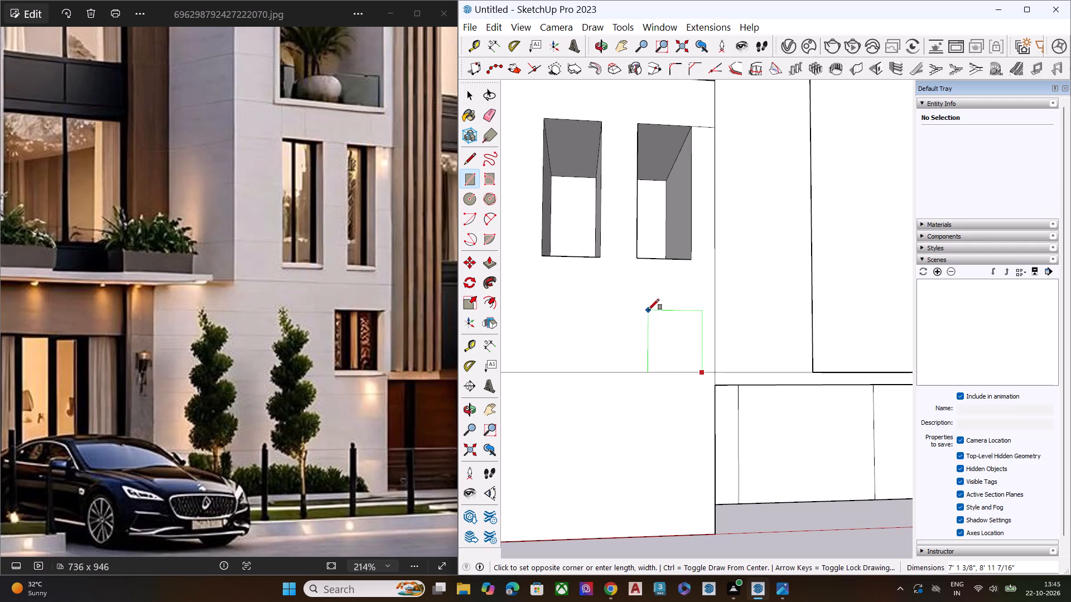
left_click(638, 307)
key("space")
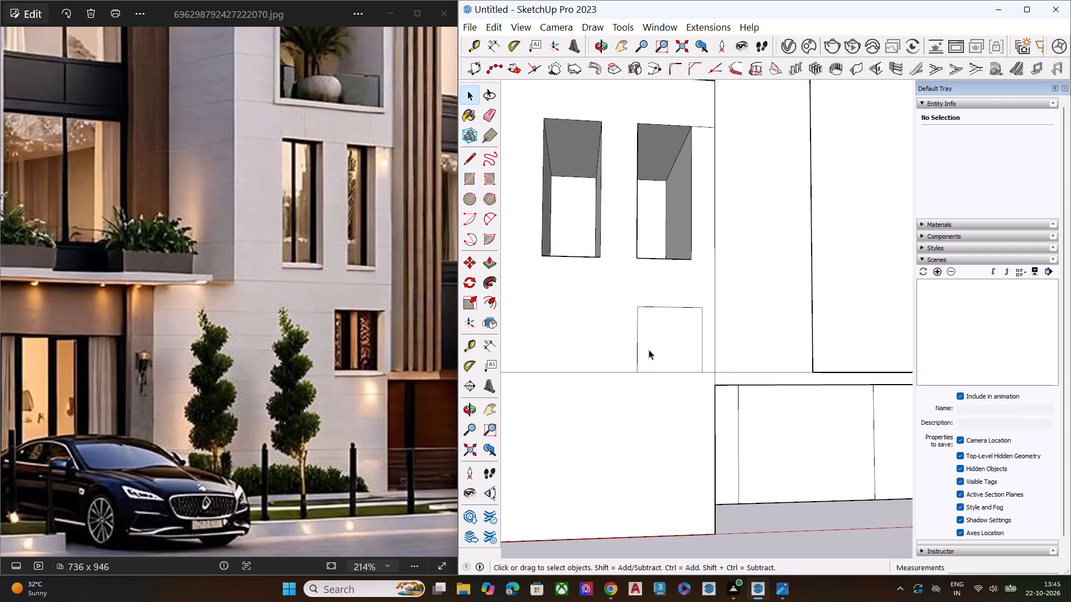
scroll(650, 356, "down", 3)
middle_click_drag(669, 381, 802, 435)
scroll(685, 352, "up", 3)
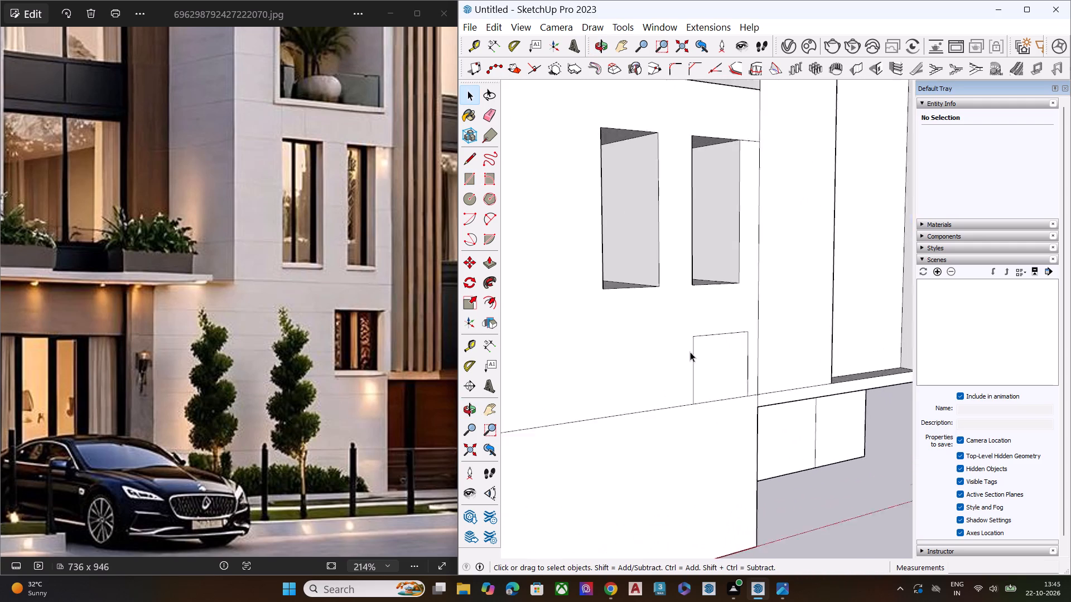
Push the small lower window rectangle into the wall to form a recessed opening below the paired windows.
scroll(690, 352, "up", 2)
left_click(718, 359)
key("p")
left_click(741, 352)
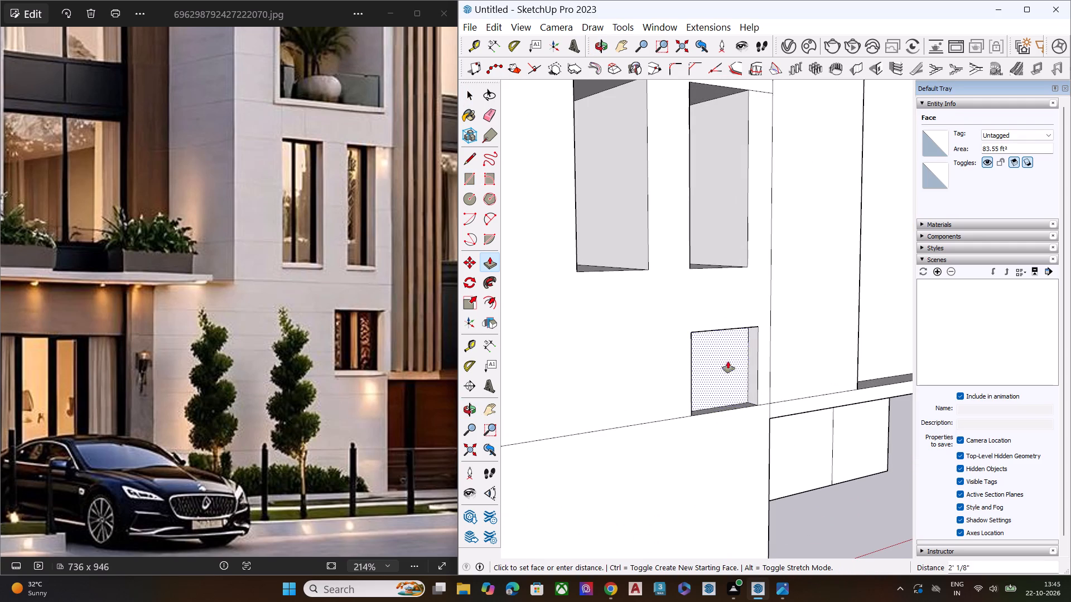
left_click(706, 358)
key("space")
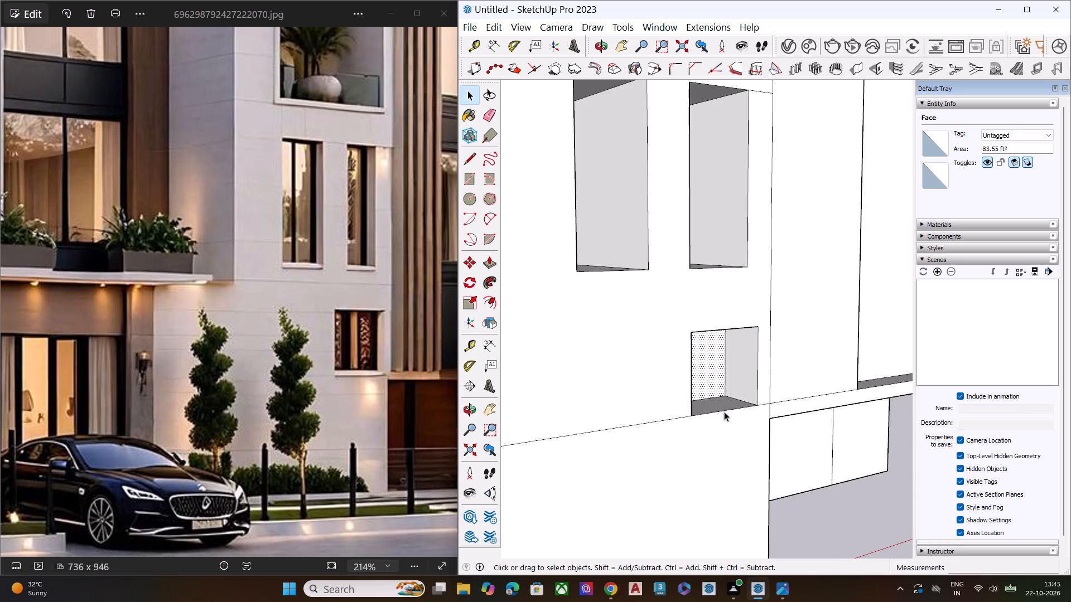
Examine the right block's balcony, paired windows and small lower window against the reference image.
scroll(666, 389, "down", 6)
middle_click_drag(706, 396, 600, 366)
scroll(593, 366, "up", 1)
scroll(617, 387, "down", 5)
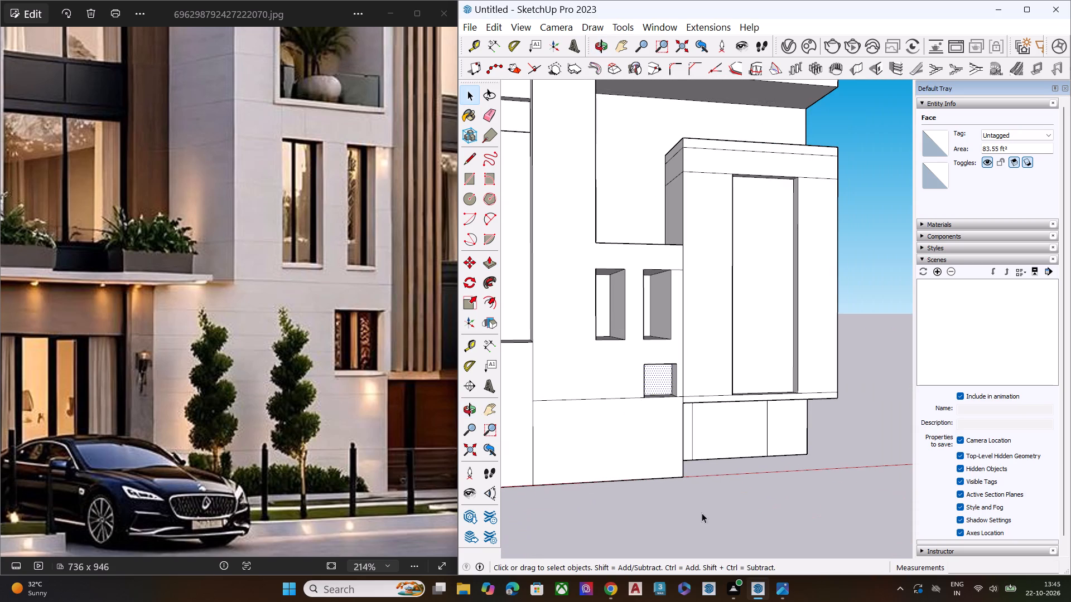
left_click(702, 513)
middle_click_drag(794, 297, 758, 441)
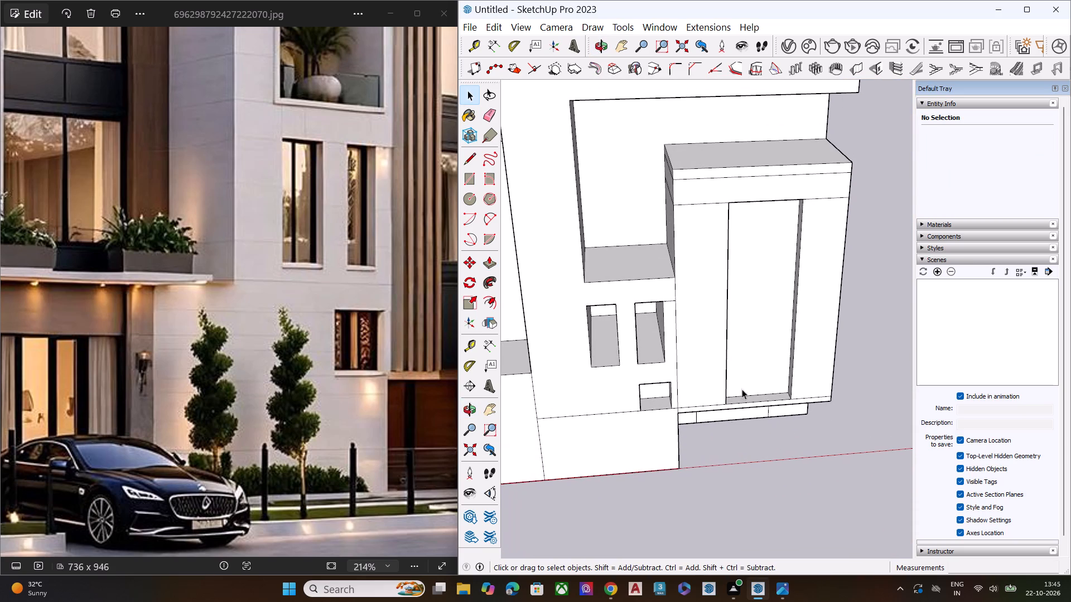
scroll(717, 284, "up", 1)
scroll(340, 319, "down", 7)
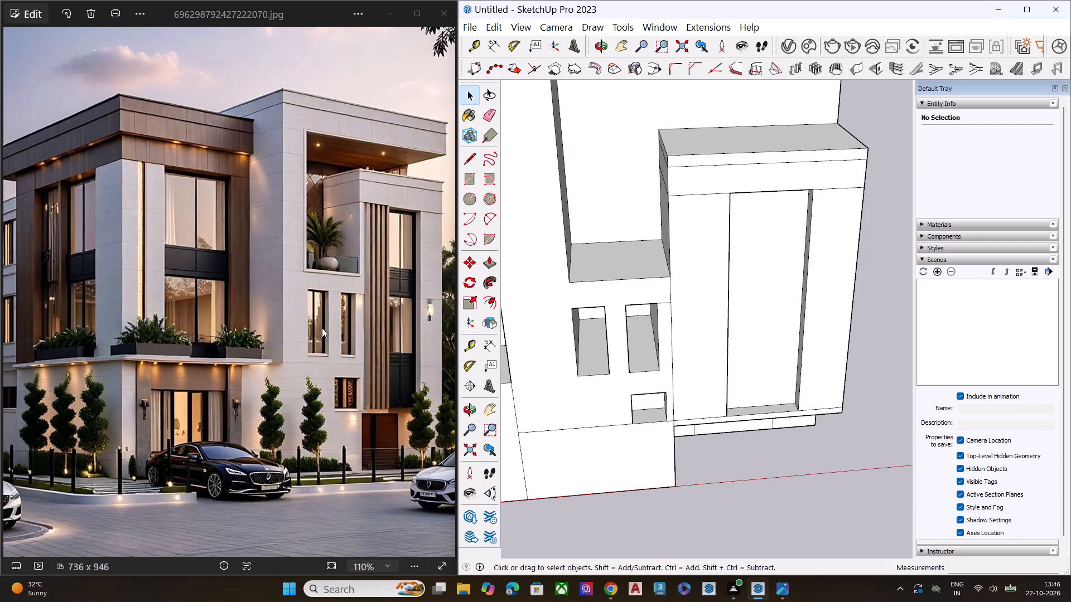
scroll(322, 328, "up", 2)
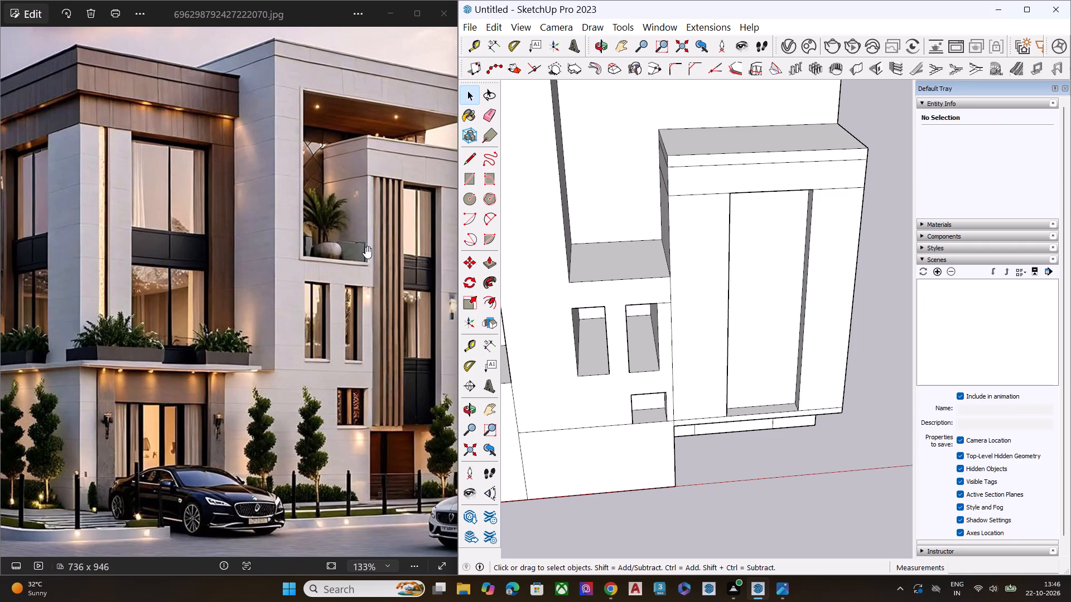
scroll(618, 285, "down", 3)
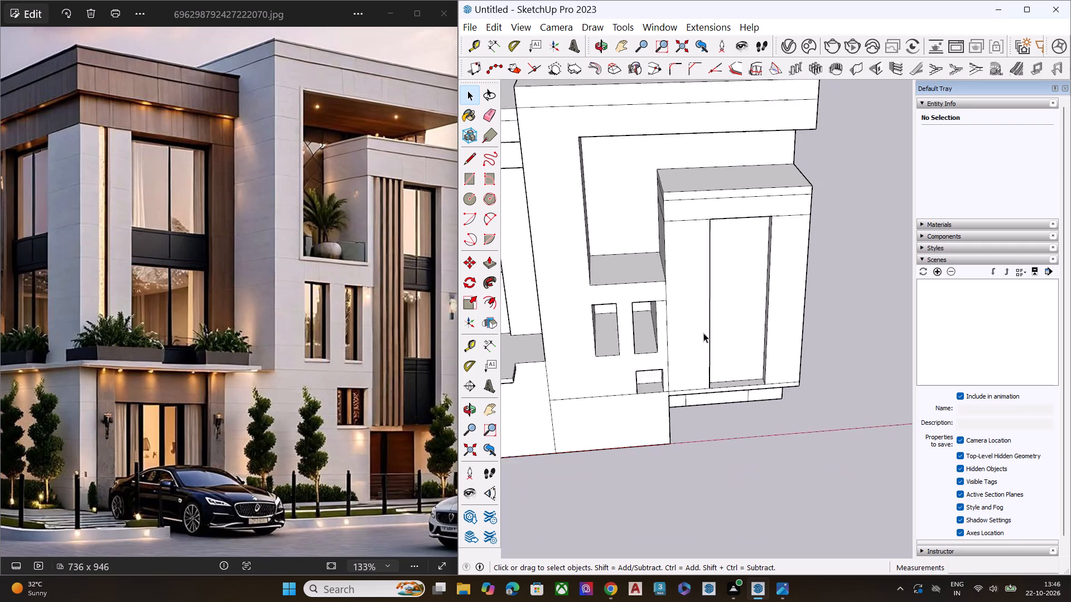
scroll(703, 333, "down", 4)
middle_click_drag(682, 380, 696, 237)
scroll(668, 250, "up", 1)
scroll(605, 241, "up", 3)
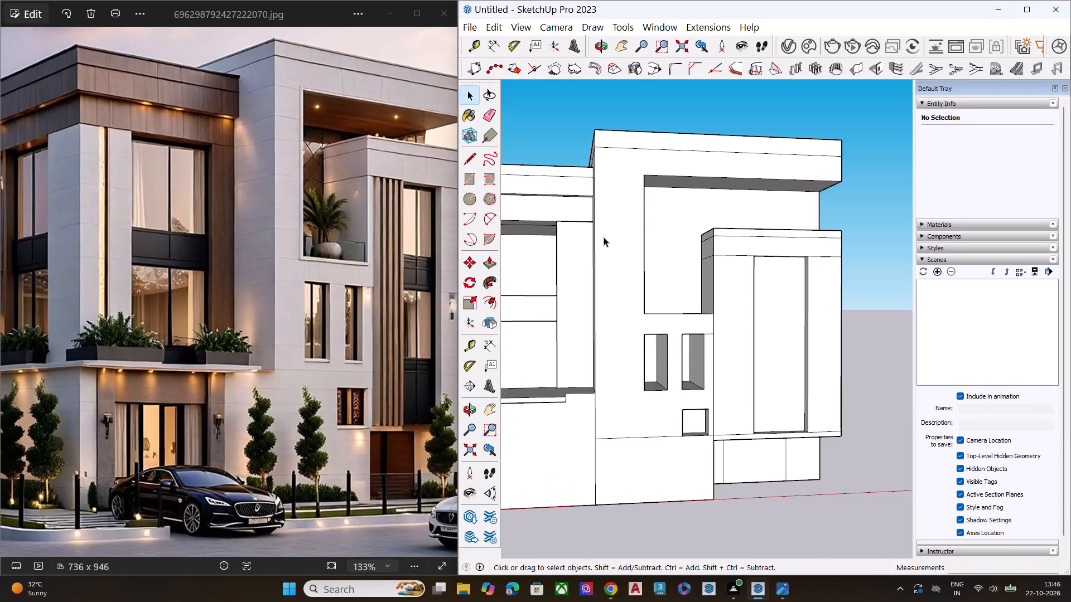
scroll(604, 237, "up", 2)
scroll(604, 237, "down", 2)
scroll(604, 237, "up", 2)
middle_click(646, 239)
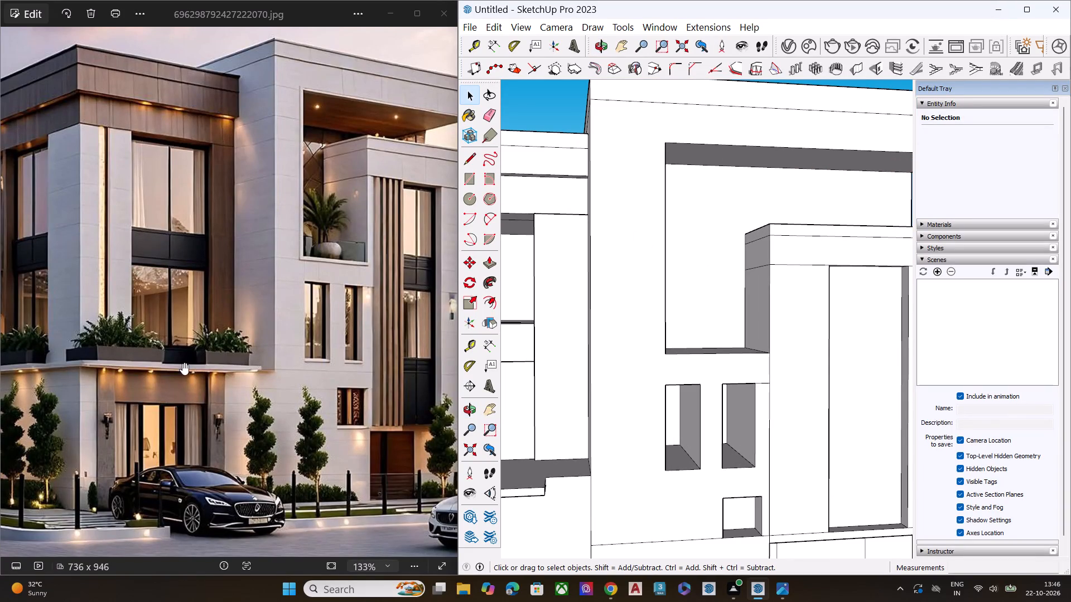
scroll(237, 346, "down", 2)
scroll(245, 352, "up", 1)
scroll(250, 355, "down", 5)
scroll(252, 352, "up", 3)
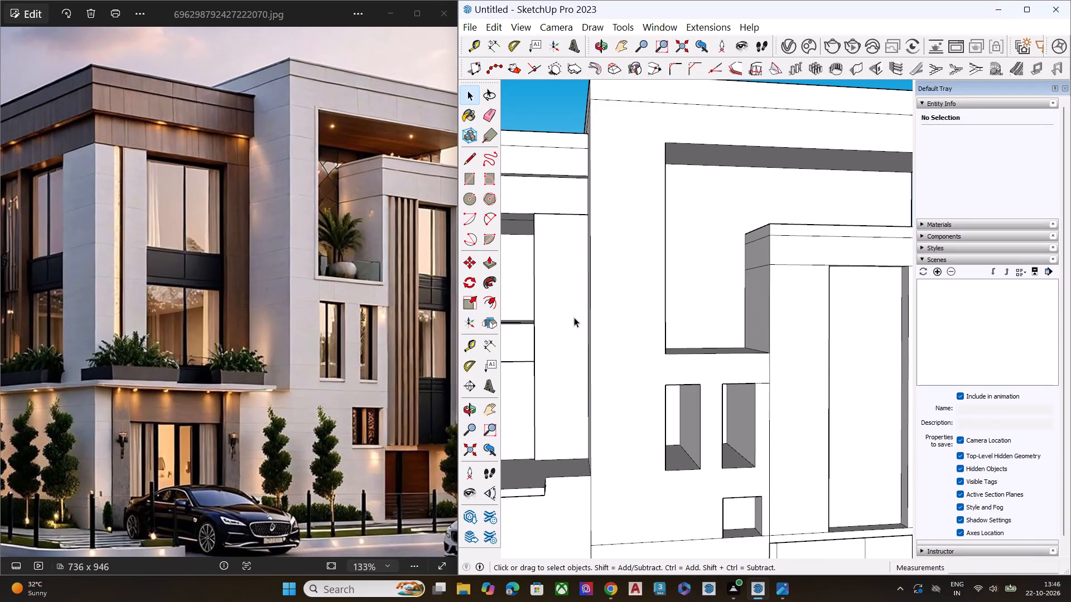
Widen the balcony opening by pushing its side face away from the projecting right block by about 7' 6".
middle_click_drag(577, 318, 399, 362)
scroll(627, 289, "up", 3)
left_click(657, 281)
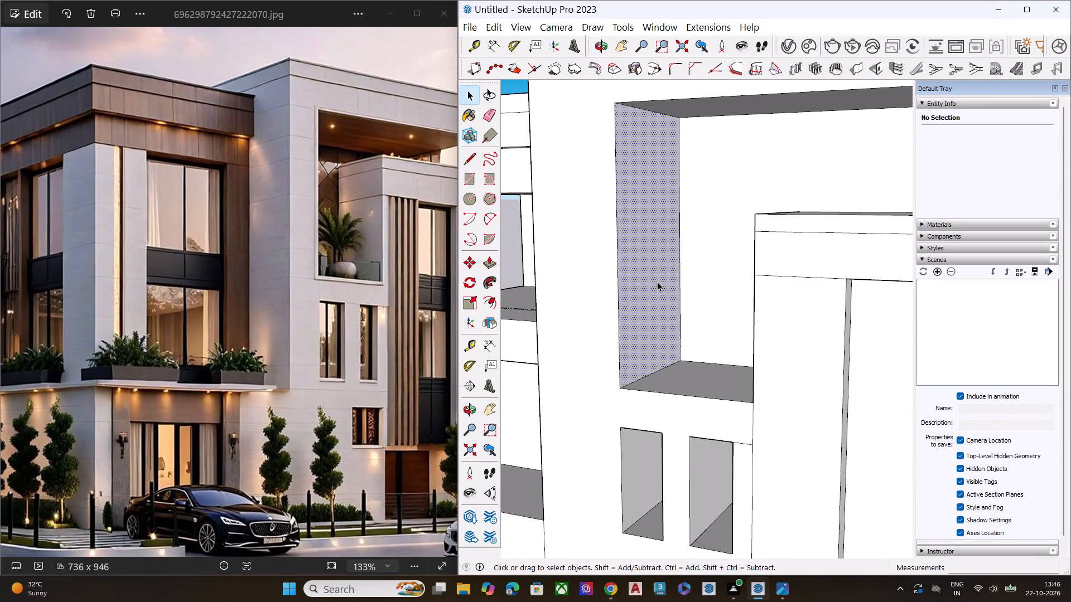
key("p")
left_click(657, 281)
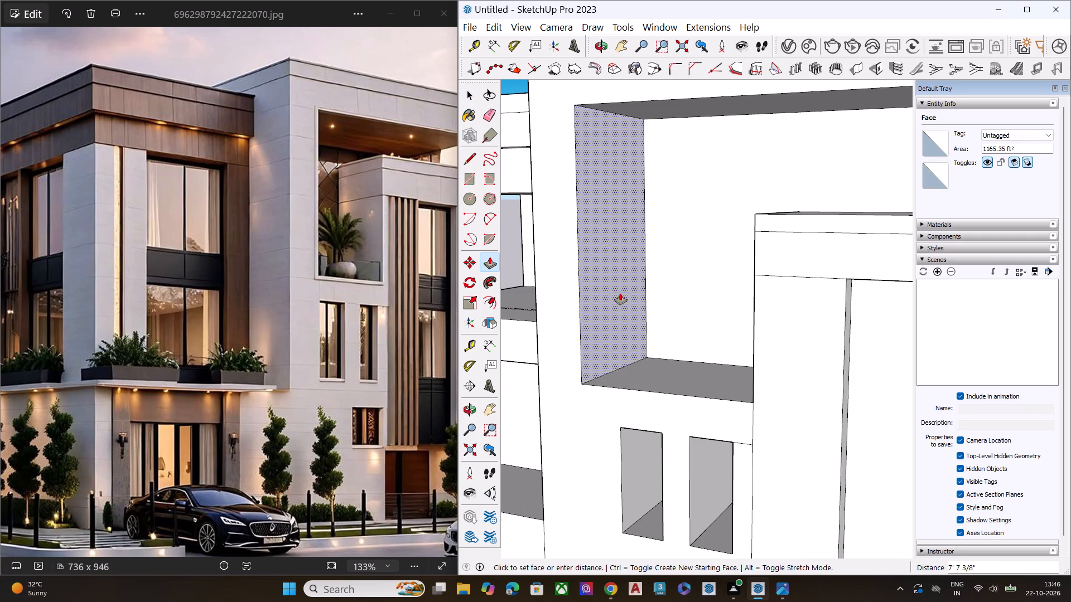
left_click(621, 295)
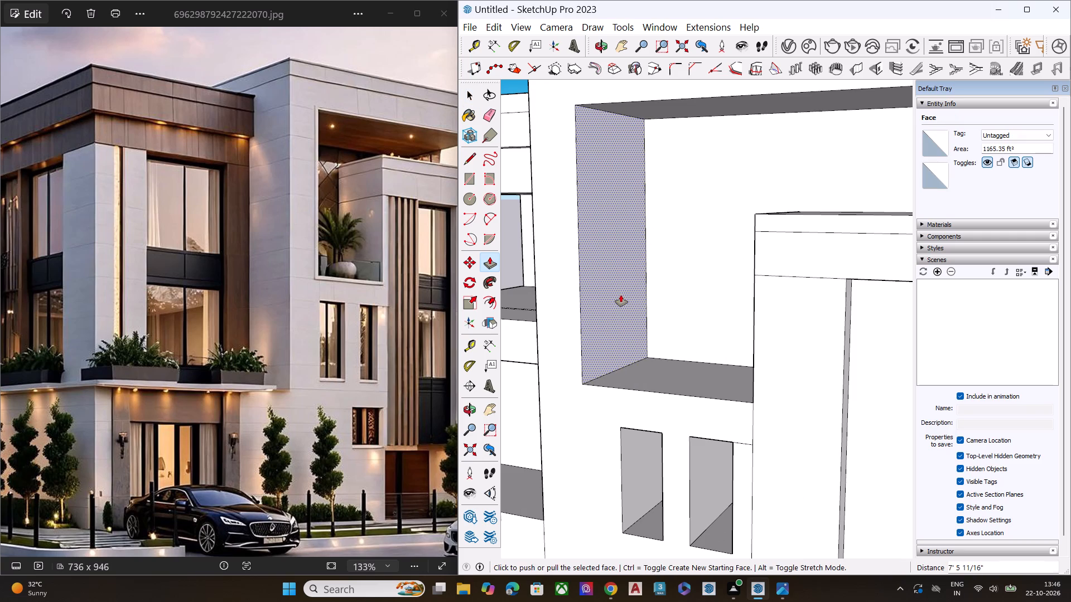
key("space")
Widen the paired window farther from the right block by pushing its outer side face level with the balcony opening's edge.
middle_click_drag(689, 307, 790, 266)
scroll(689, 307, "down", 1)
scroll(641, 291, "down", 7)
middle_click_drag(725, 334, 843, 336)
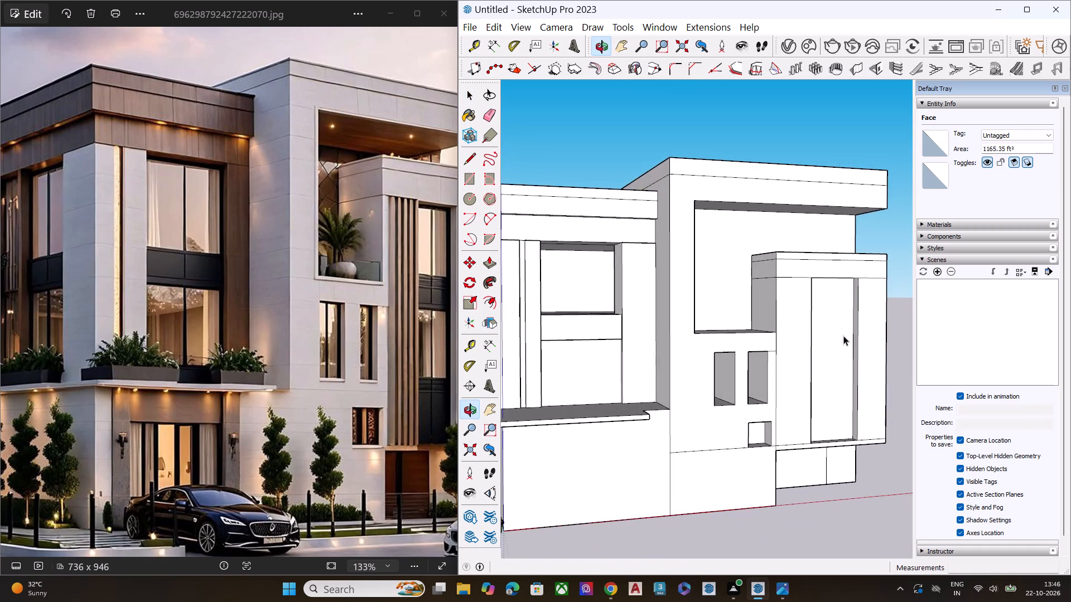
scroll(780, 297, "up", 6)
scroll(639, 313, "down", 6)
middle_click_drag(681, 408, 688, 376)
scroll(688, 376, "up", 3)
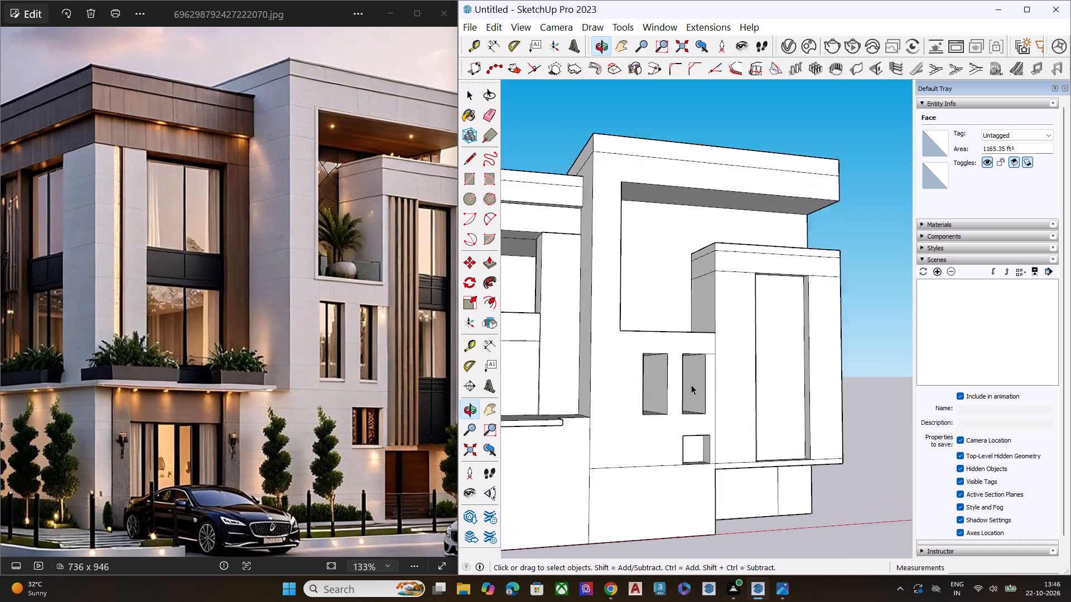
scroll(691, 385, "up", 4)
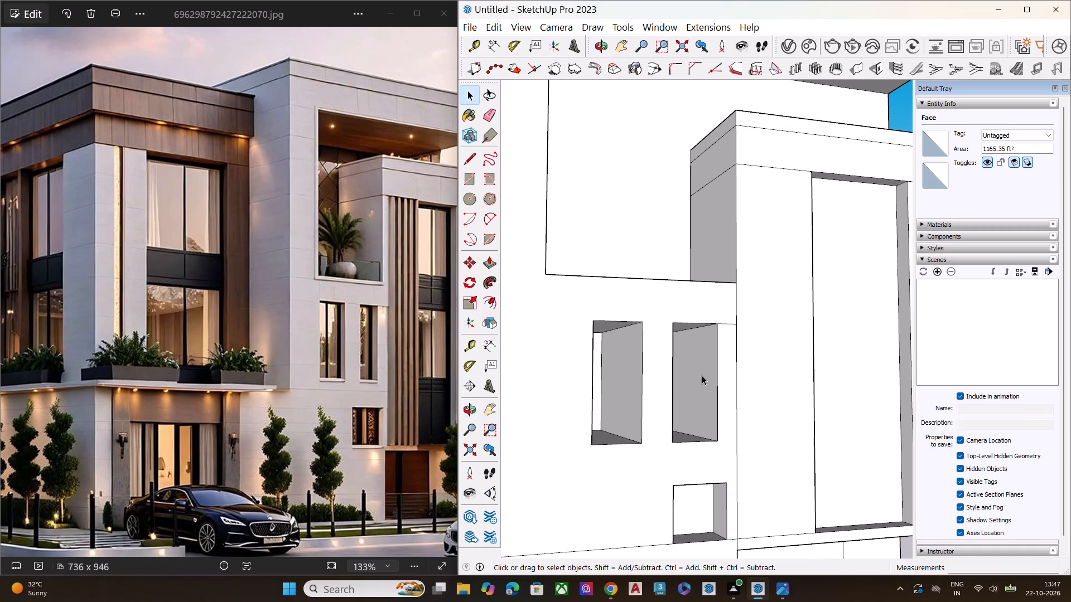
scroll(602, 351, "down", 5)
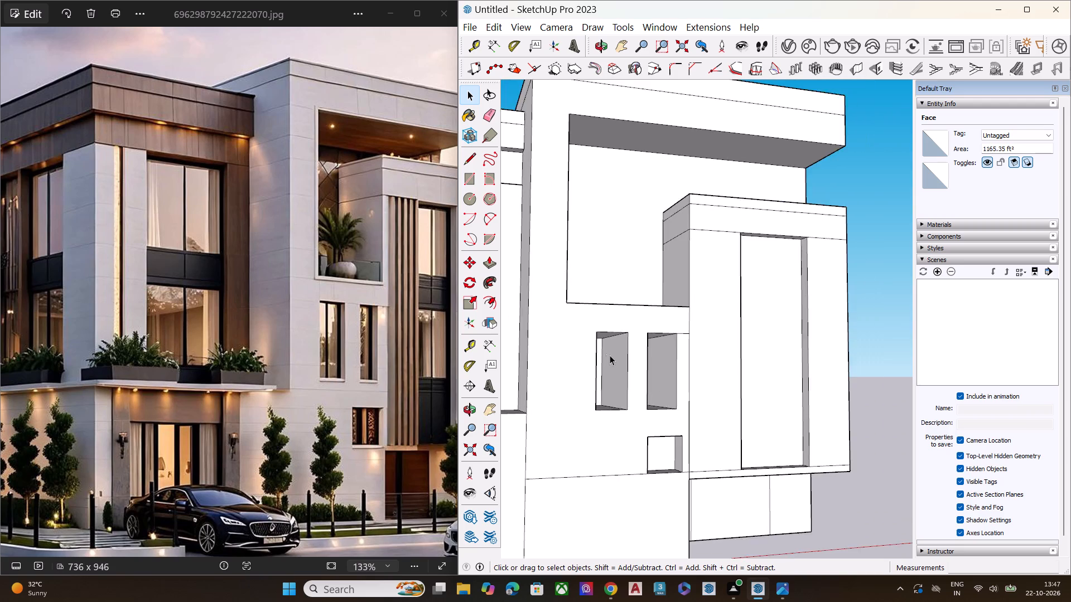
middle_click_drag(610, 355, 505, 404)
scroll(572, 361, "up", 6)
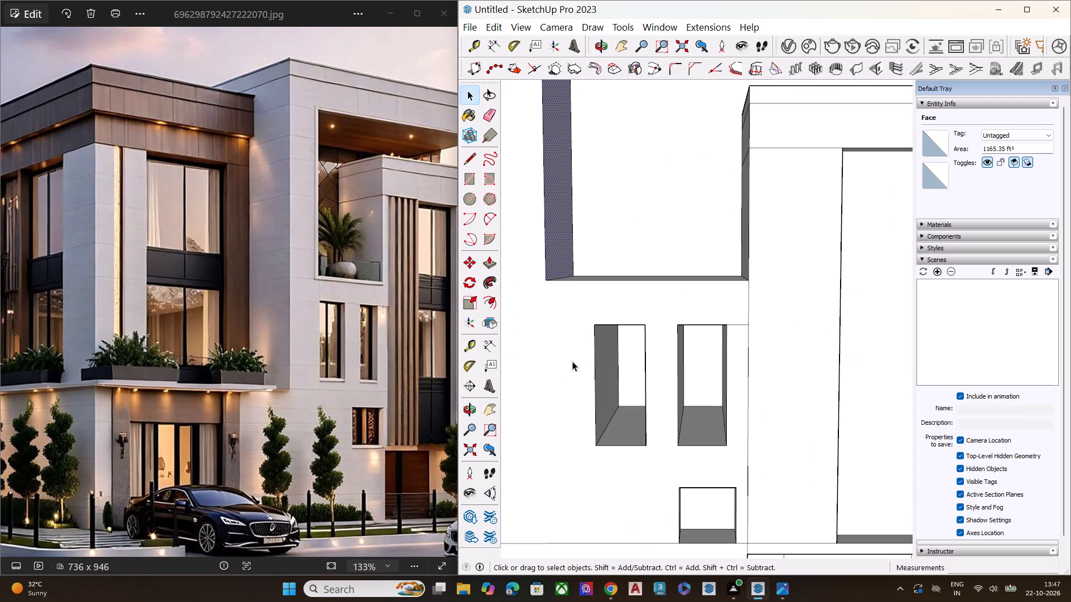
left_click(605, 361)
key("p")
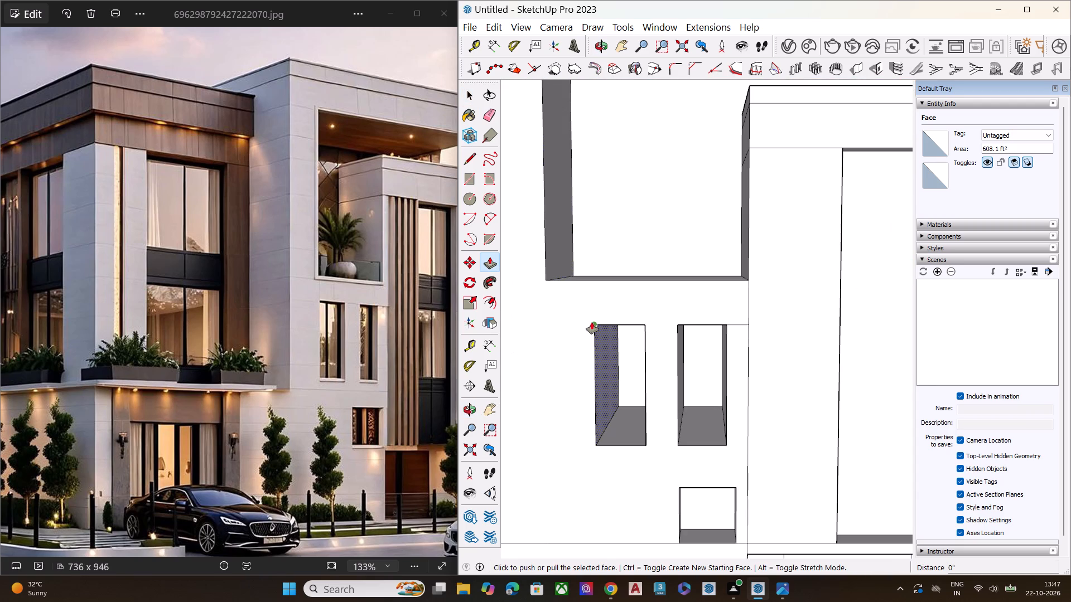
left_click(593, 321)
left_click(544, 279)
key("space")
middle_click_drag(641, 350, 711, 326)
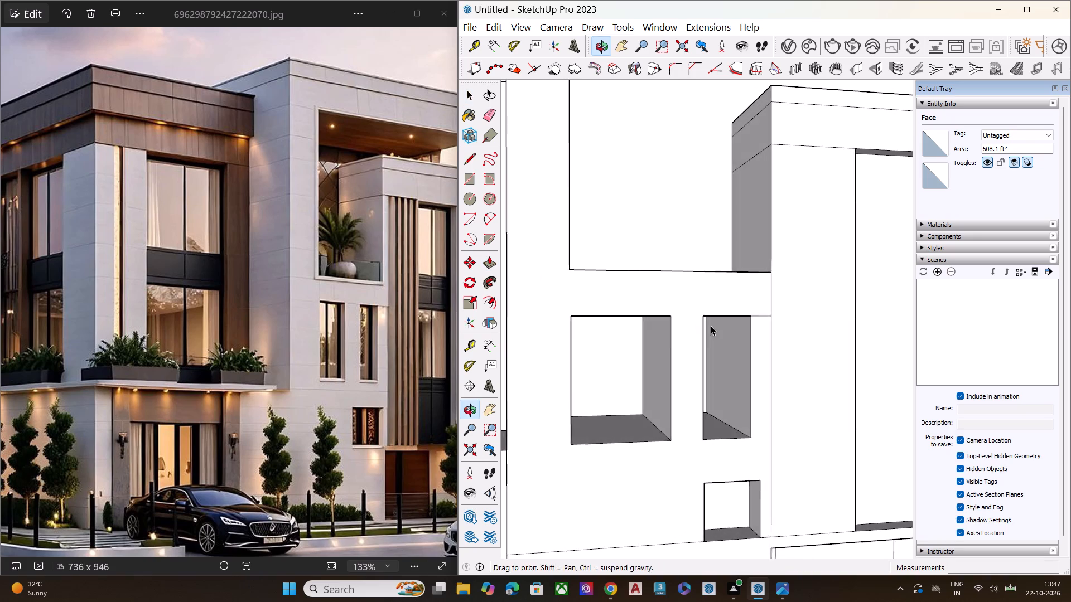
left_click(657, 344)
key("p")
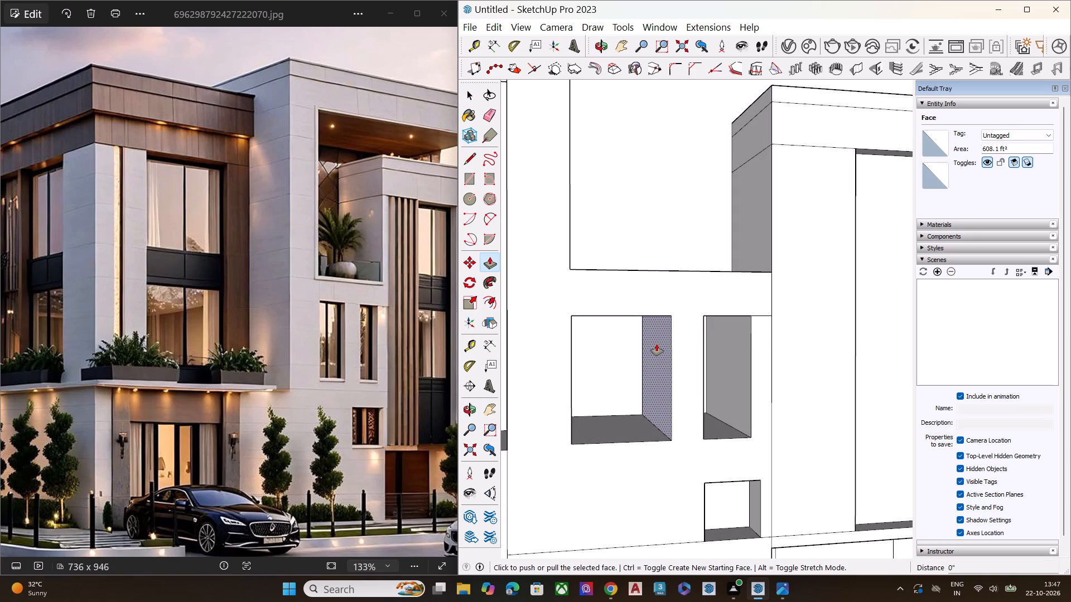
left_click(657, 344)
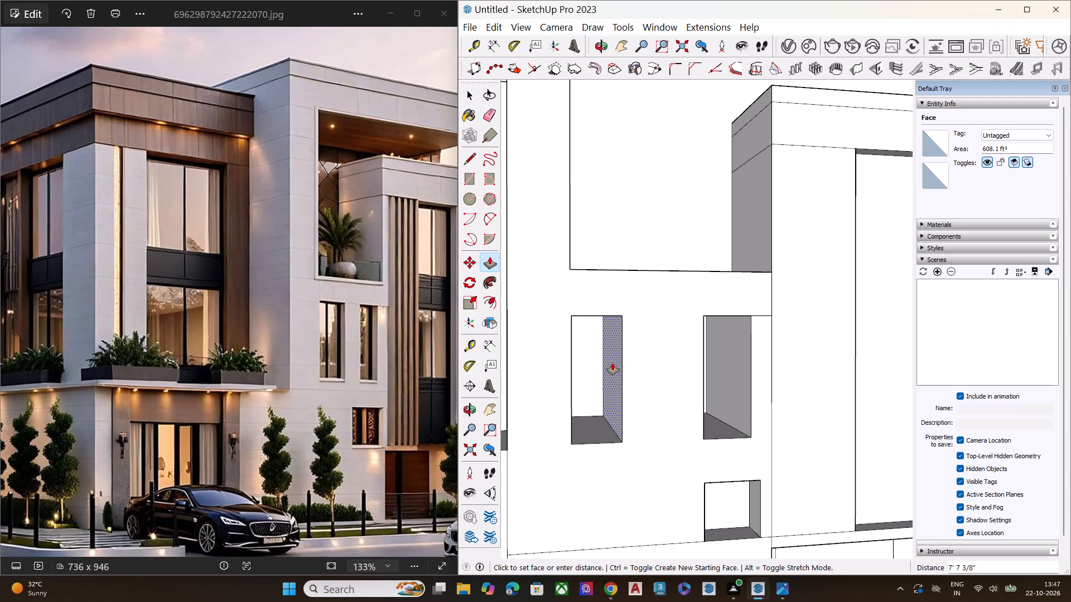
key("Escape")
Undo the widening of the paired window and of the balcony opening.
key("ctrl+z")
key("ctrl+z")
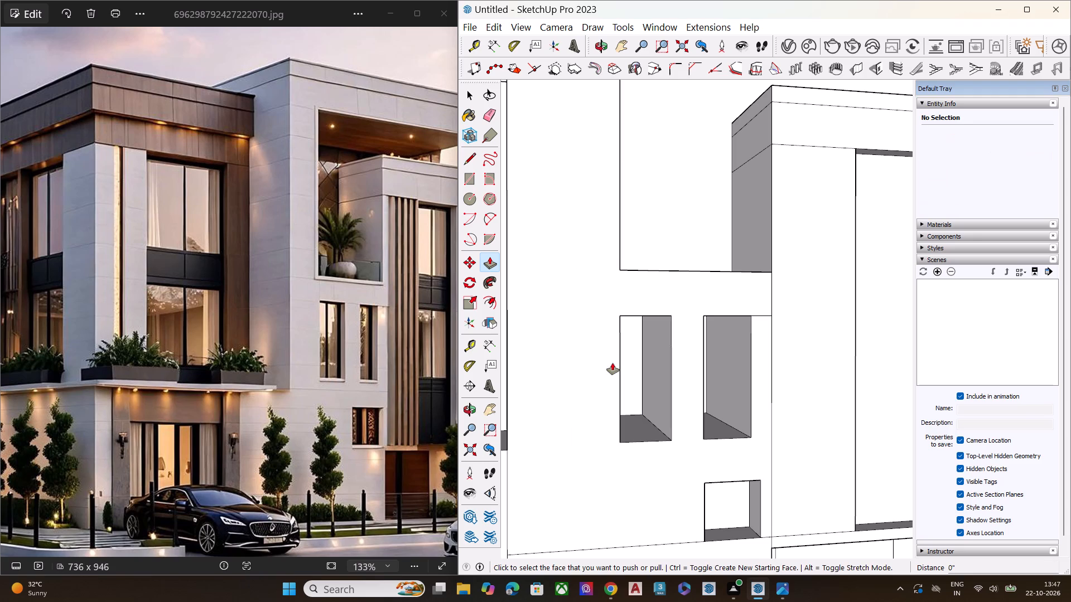
Examine the whole house massing from several angles and compare its proportions with the reference image.
scroll(627, 359, "down", 2)
scroll(639, 358, "up", 1)
scroll(644, 358, "down", 4)
key("space")
middle_click_drag(691, 326, 817, 271)
scroll(783, 294, "down", 6)
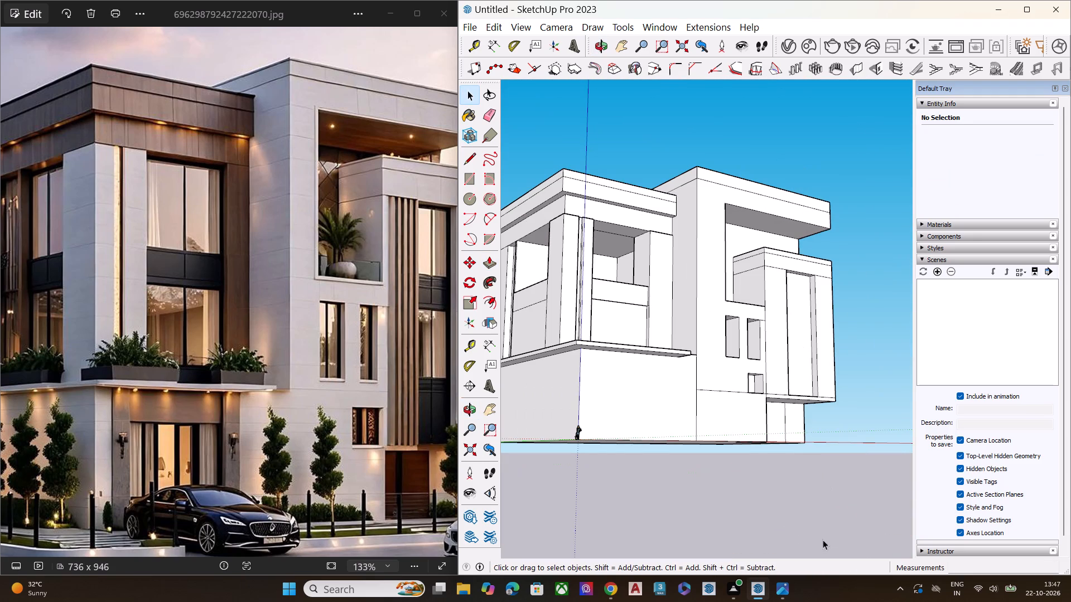
left_click(763, 473)
scroll(284, 373, "down", 4)
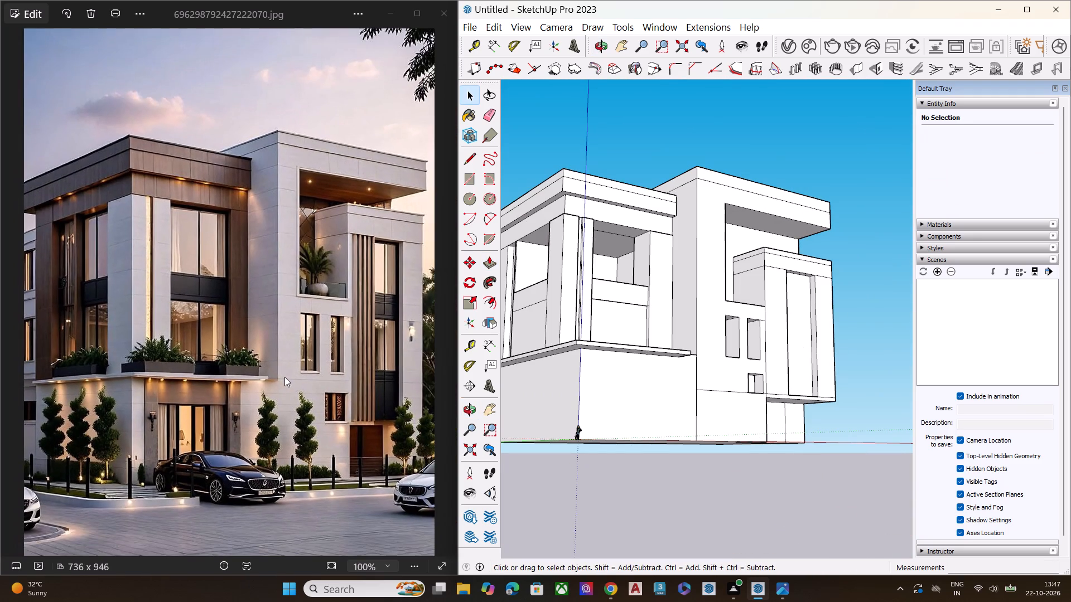
middle_click_drag(719, 331, 724, 438)
scroll(729, 368, "down", 1)
scroll(681, 287, "up", 4)
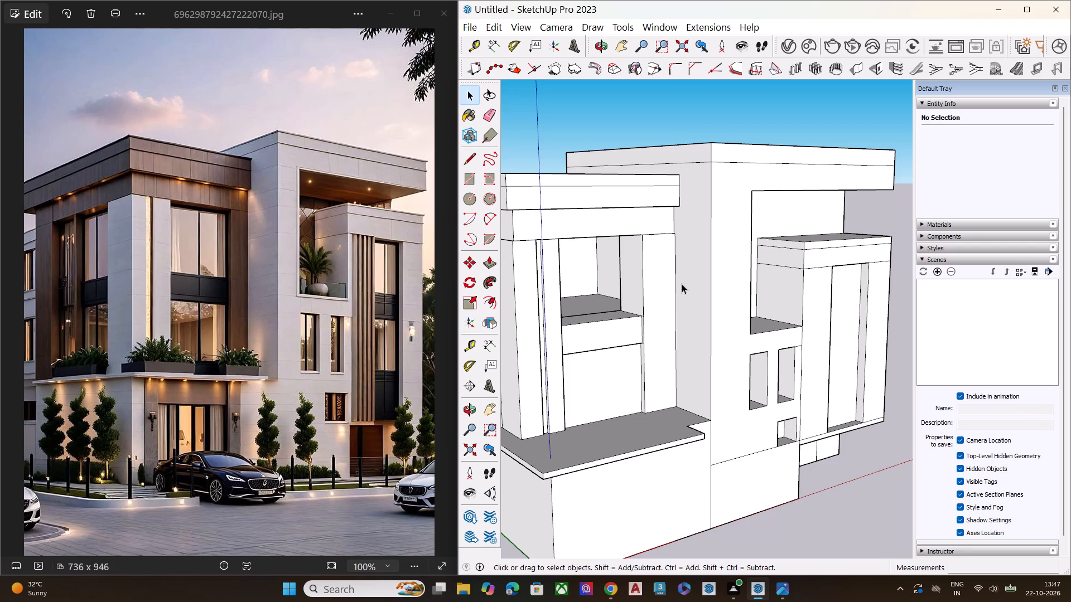
scroll(671, 298, "down", 2)
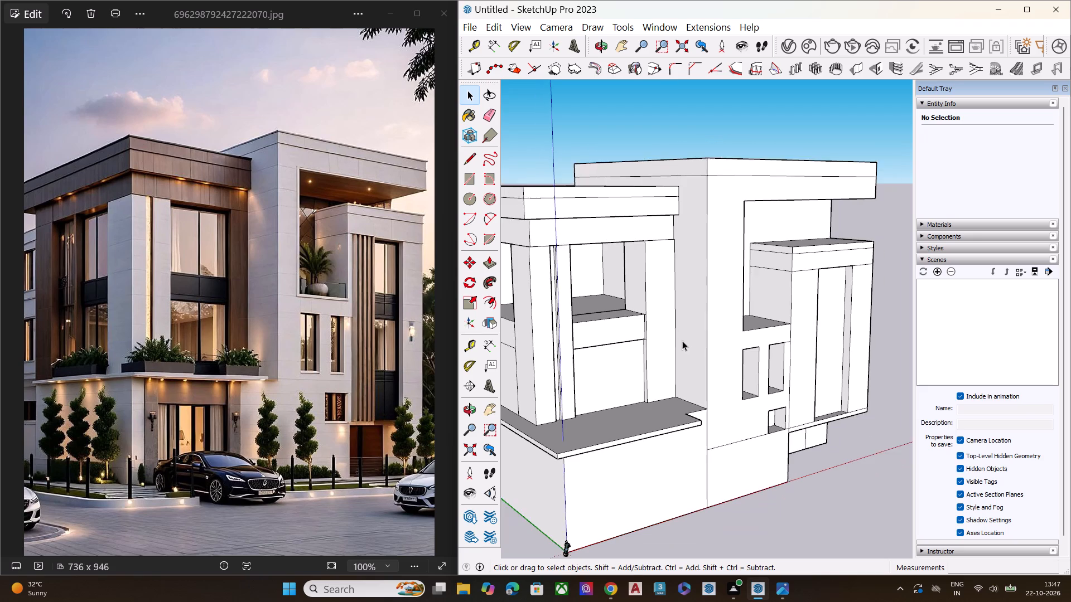
scroll(682, 341, "down", 2)
middle_click_drag(707, 339, 729, 256)
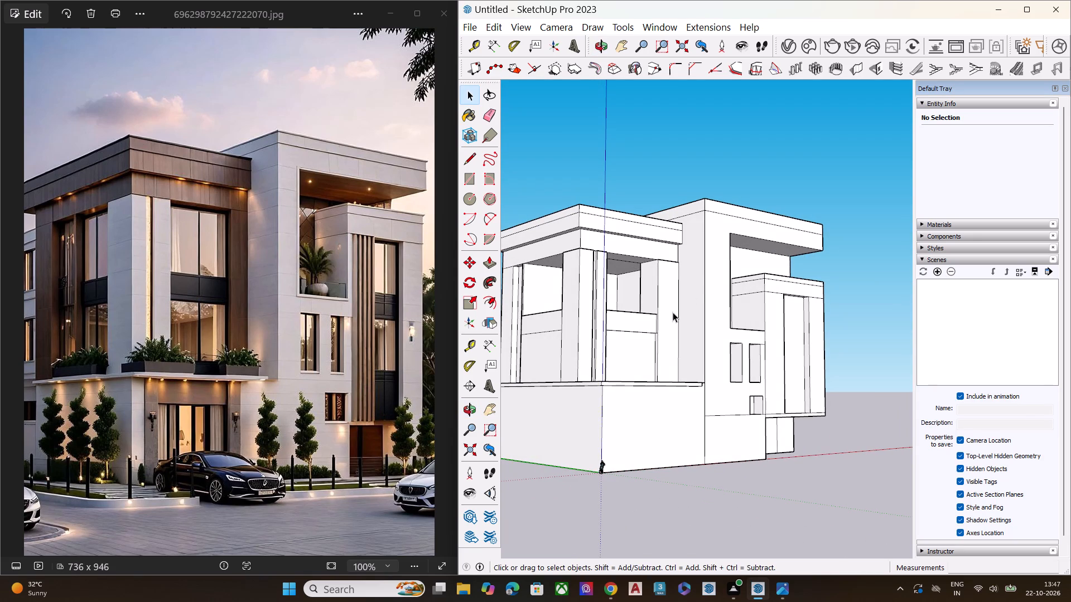
scroll(701, 274, "up", 4)
scroll(699, 278, "down", 1)
scroll(699, 278, "up", 2)
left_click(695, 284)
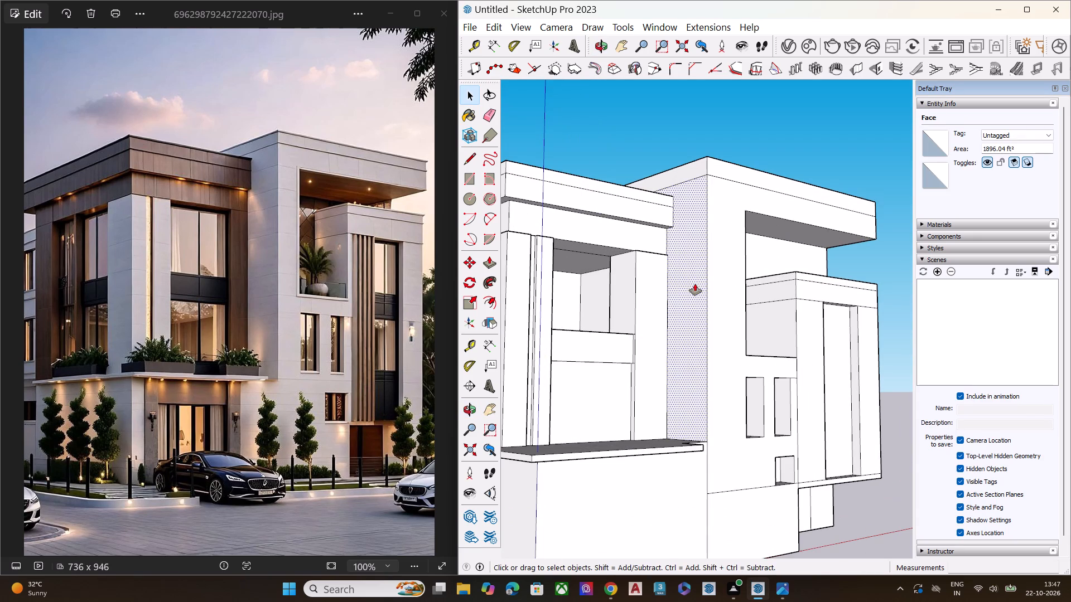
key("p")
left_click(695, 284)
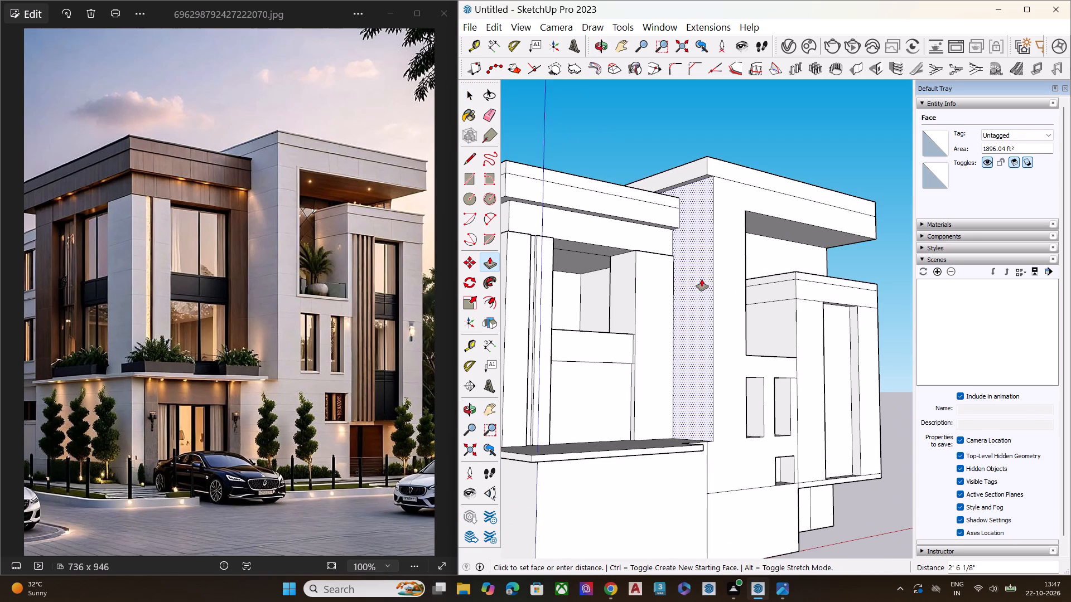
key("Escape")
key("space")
Push the side face of the left block's upper window opening about 3' 3" toward the right block.
scroll(688, 293, "down", 4)
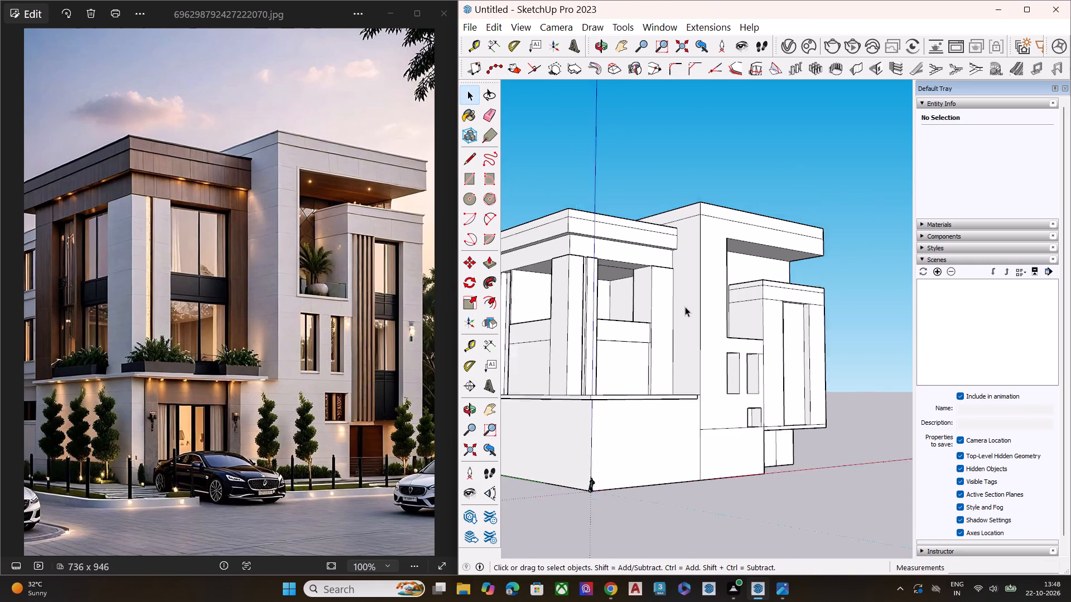
scroll(685, 307, "down", 1)
middle_click_drag(664, 335, 654, 360)
scroll(644, 331, "up", 4)
scroll(640, 311, "down", 1)
scroll(640, 310, "up", 3)
left_click(661, 295)
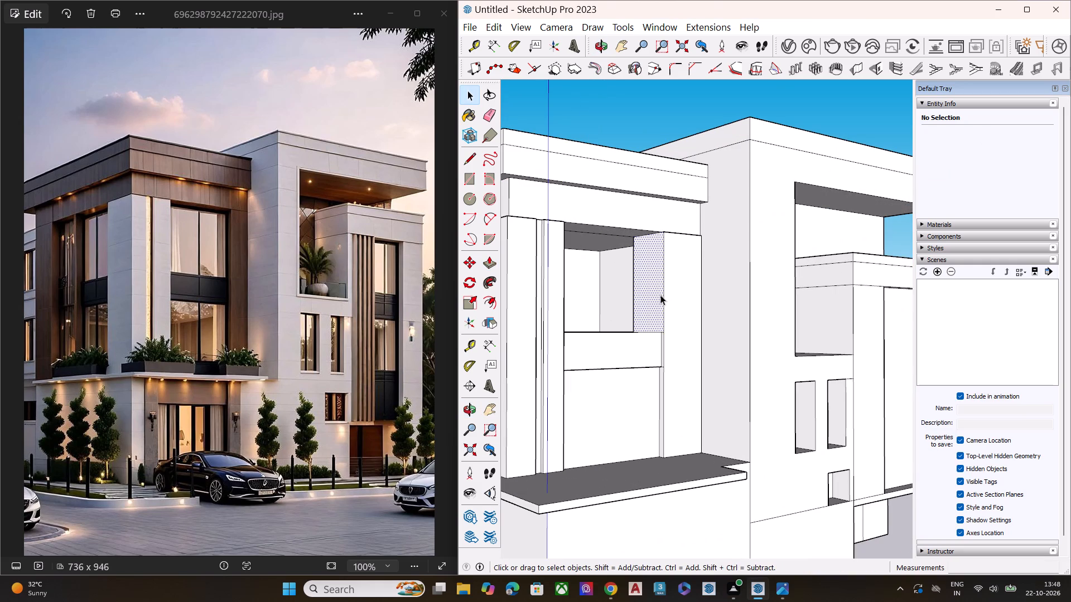
key("p")
left_click(660, 295)
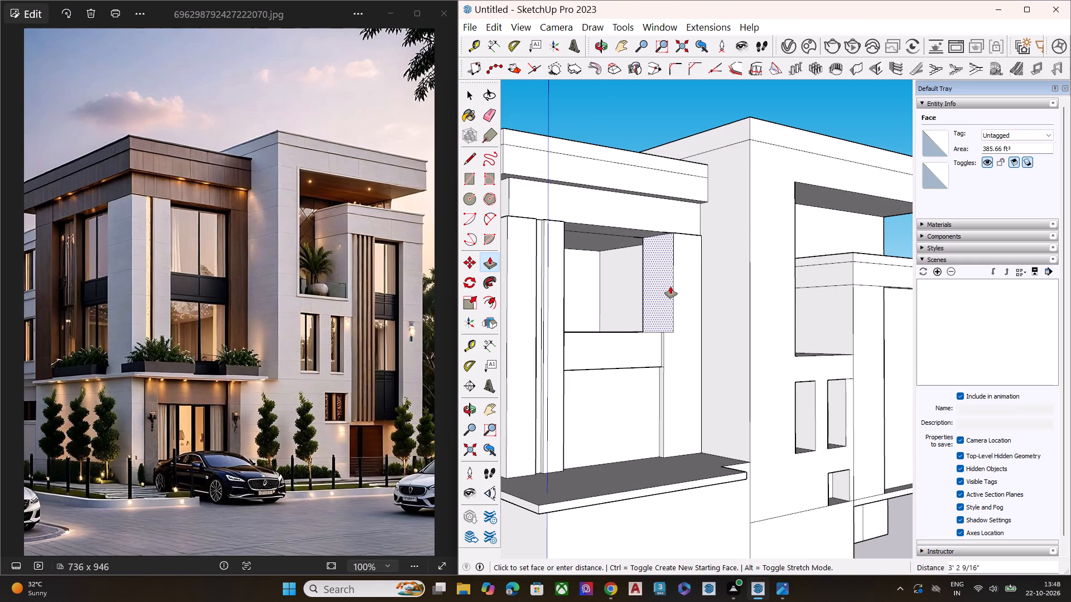
left_click(670, 287)
key("space")
Push the panel below the left block's window band inward about 51' 5", level with the upper opening's back face.
left_click(632, 424)
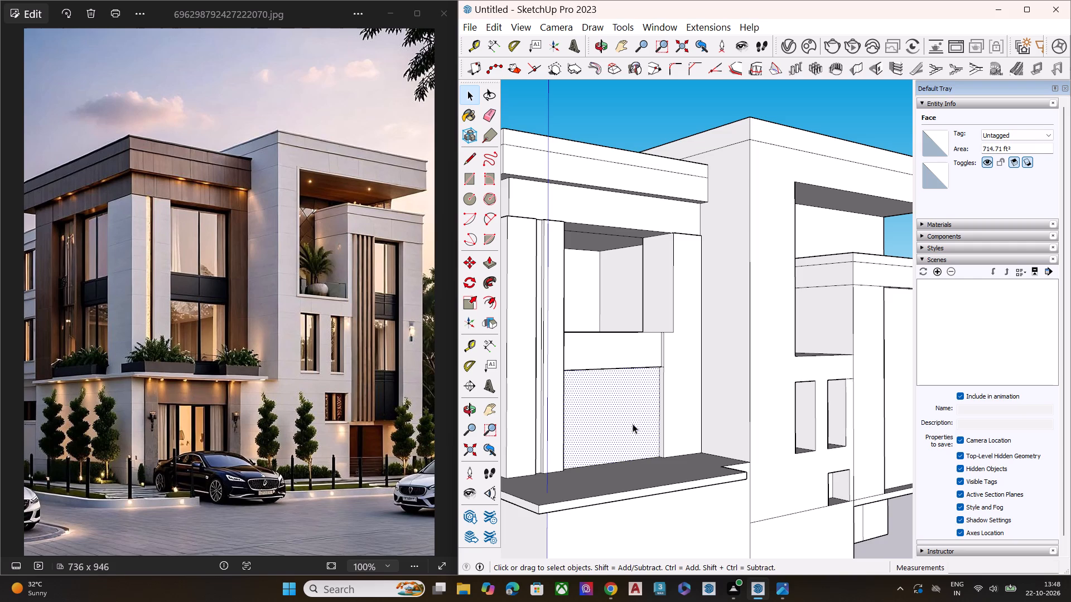
key("p")
left_click(644, 400)
left_click(600, 271)
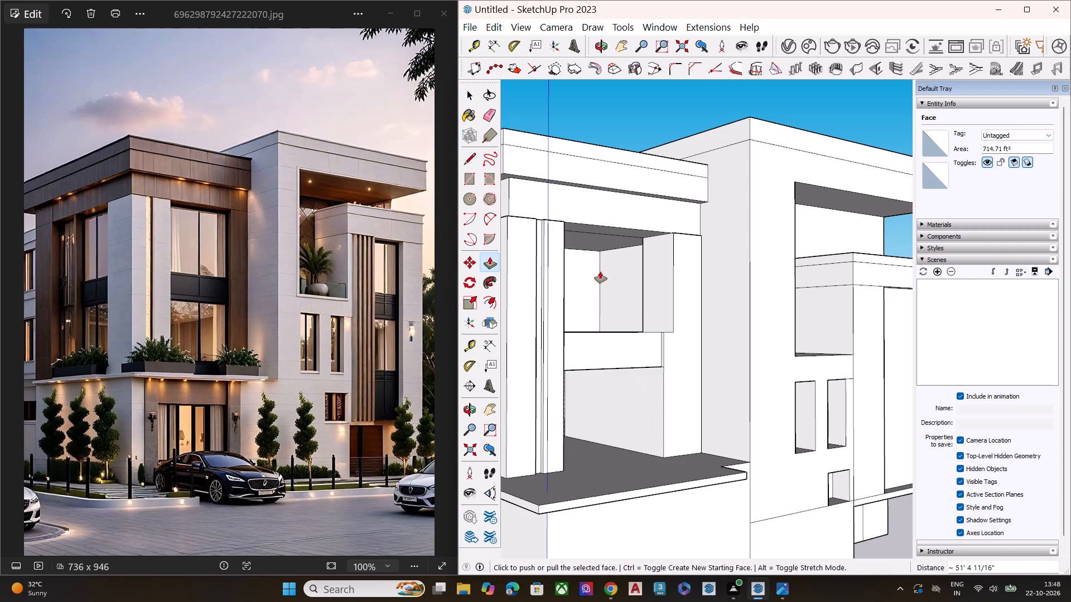
Push the side face of the left block's lower opening toward the right block, level with the upper opening's side.
key("space")
left_click(648, 410)
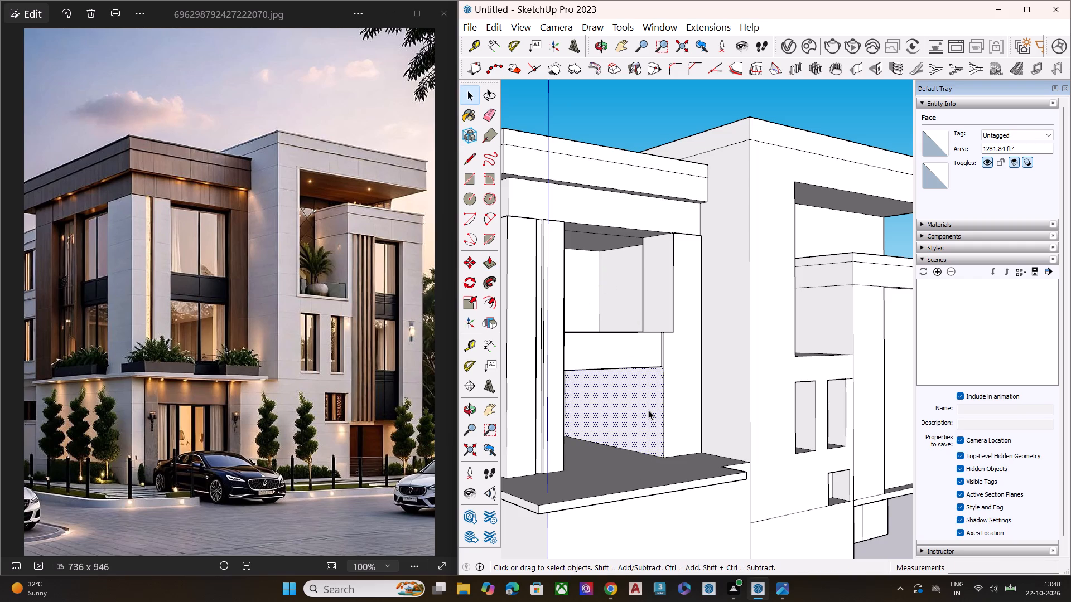
key("p")
left_click(648, 410)
left_click(676, 313)
key("space")
Widen the right block's balcony opening by pushing its inner side face slightly toward the left block.
scroll(617, 329, "down", 1)
scroll(616, 331, "up", 1)
scroll(616, 331, "down", 6)
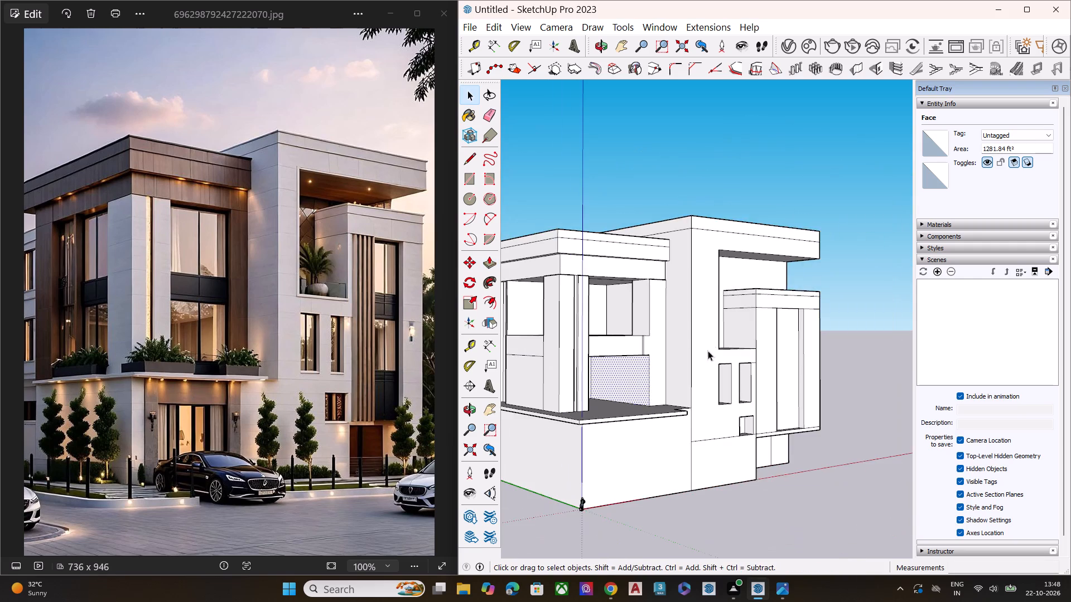
middle_click_drag(716, 347, 611, 372)
scroll(701, 244, "up", 2)
scroll(701, 244, "down", 3)
scroll(701, 244, "up", 3)
middle_click_drag(676, 307, 611, 322)
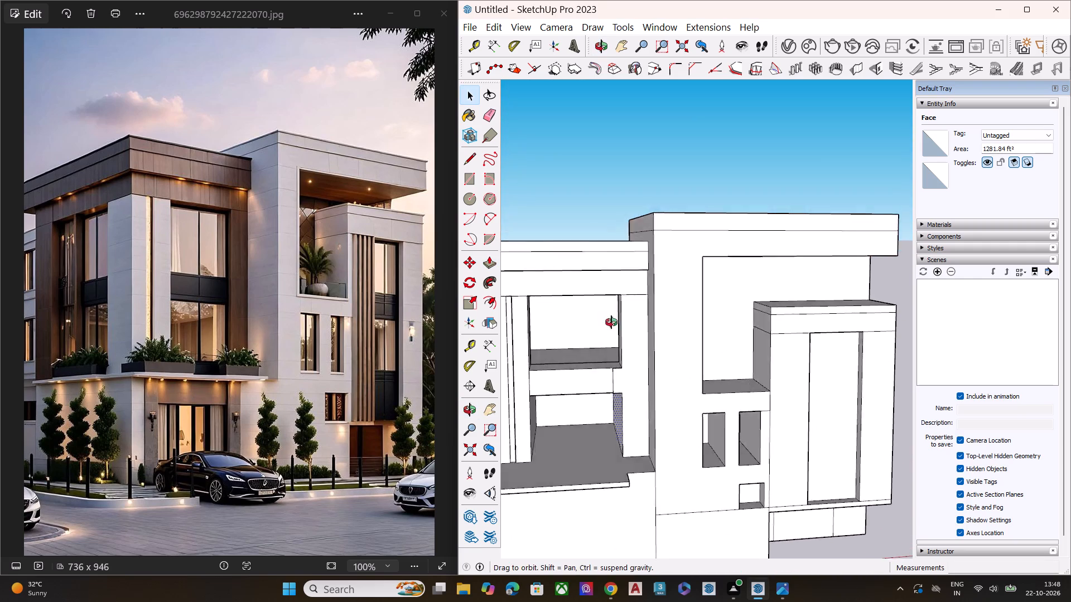
middle_click_drag(611, 322, 470, 343)
scroll(681, 322, "up", 2)
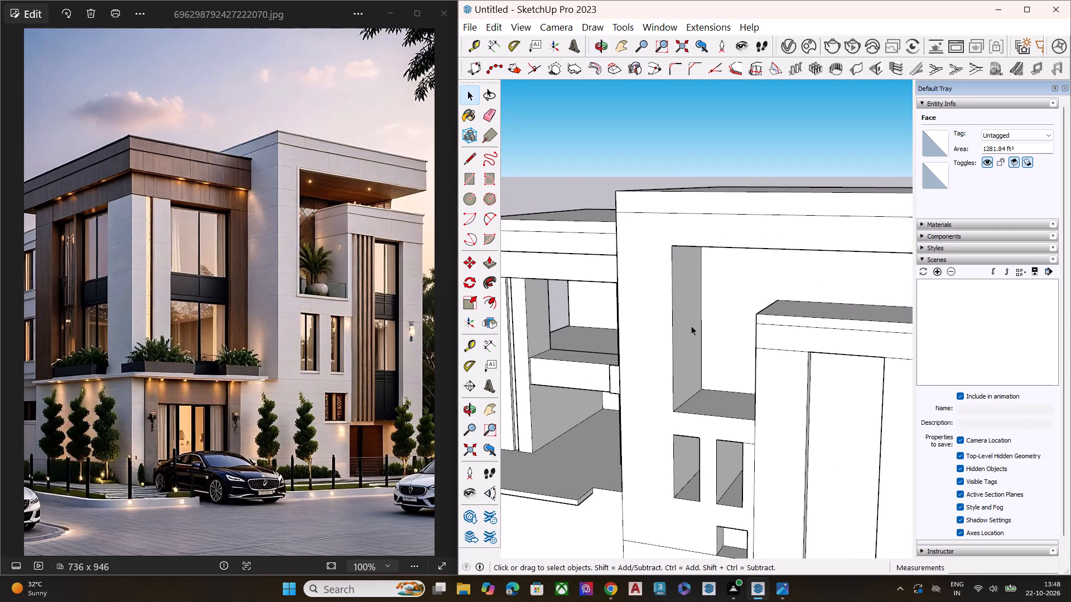
left_click(691, 326)
key("p")
left_click(692, 334)
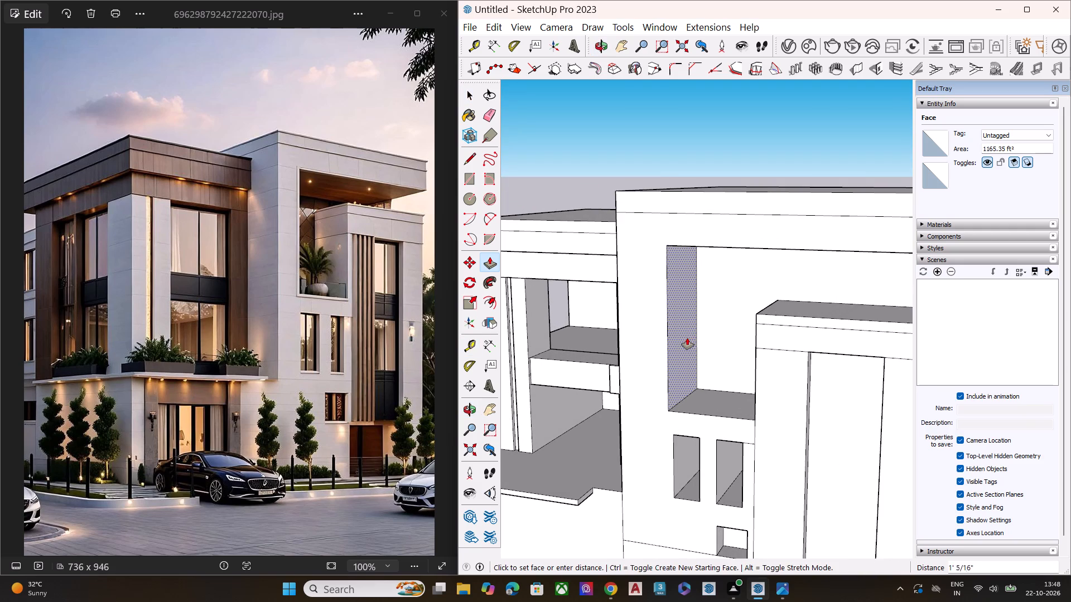
left_click(672, 353)
key("space")
Push the side face of the paired window nearest the left block outward about 7' 6", level with the balcony opening's side edge.
middle_click_drag(705, 341, 780, 277)
scroll(713, 412, "up", 3)
left_click(718, 464)
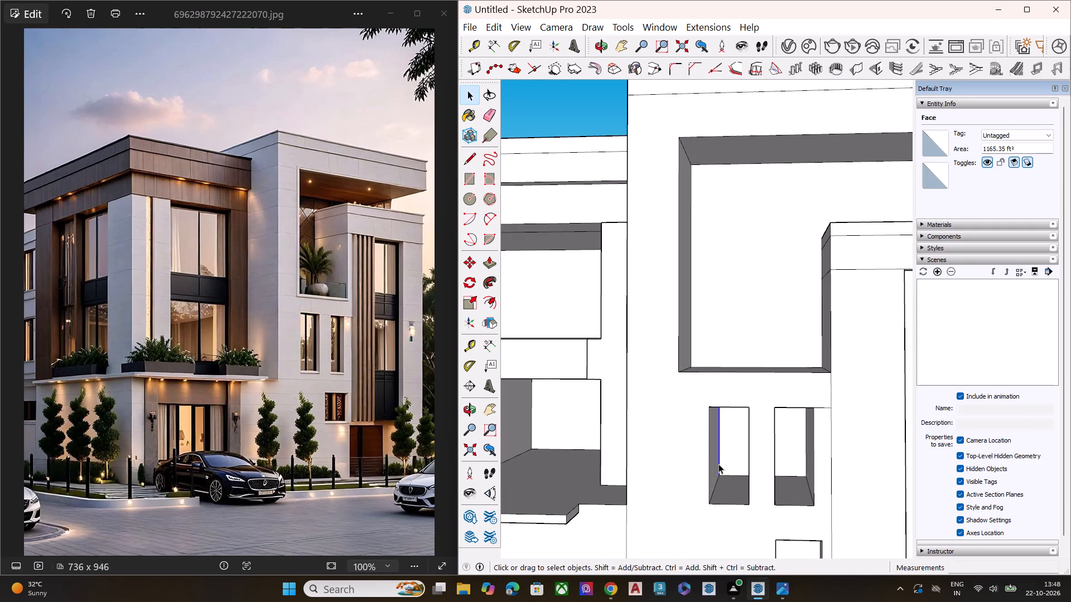
left_click(715, 490)
scroll(720, 474, "up", 1)
middle_click_drag(720, 474, 649, 475)
scroll(672, 461, "up", 3)
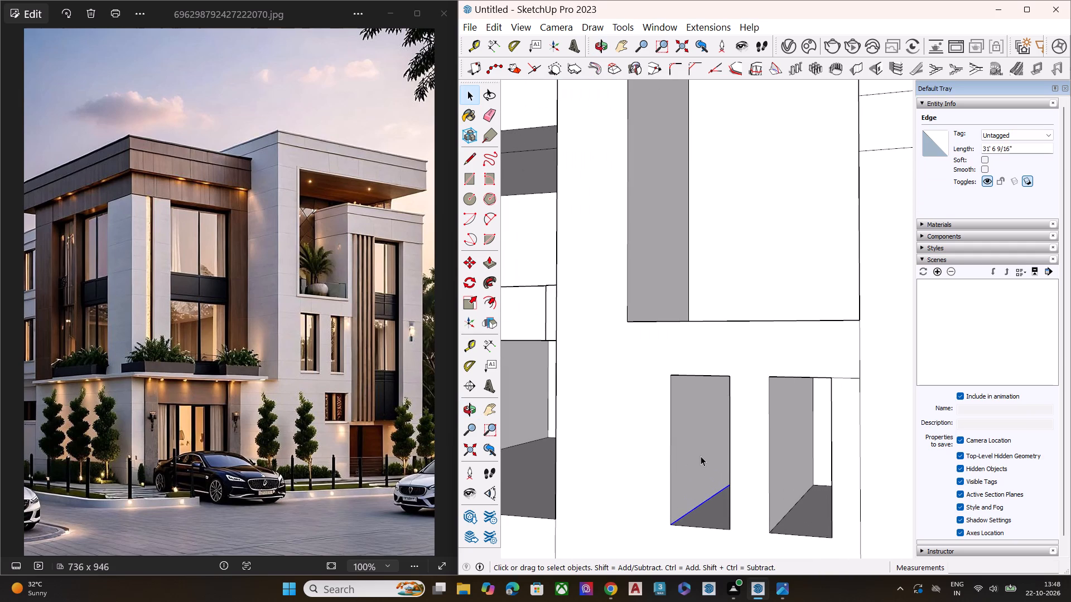
left_click(701, 456)
key("p")
left_click(701, 456)
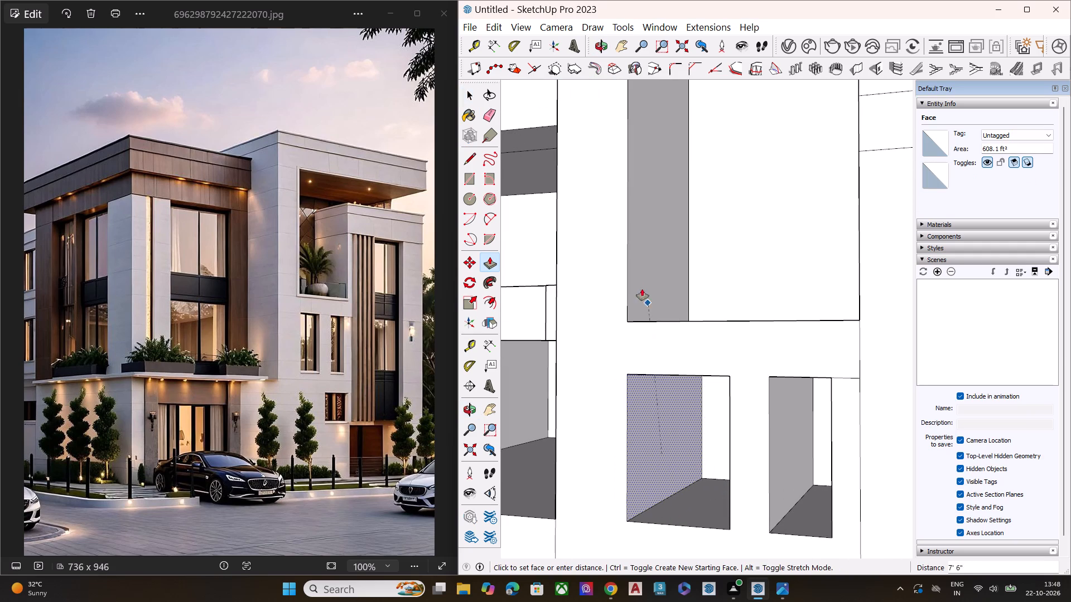
left_click(628, 282)
key("space")
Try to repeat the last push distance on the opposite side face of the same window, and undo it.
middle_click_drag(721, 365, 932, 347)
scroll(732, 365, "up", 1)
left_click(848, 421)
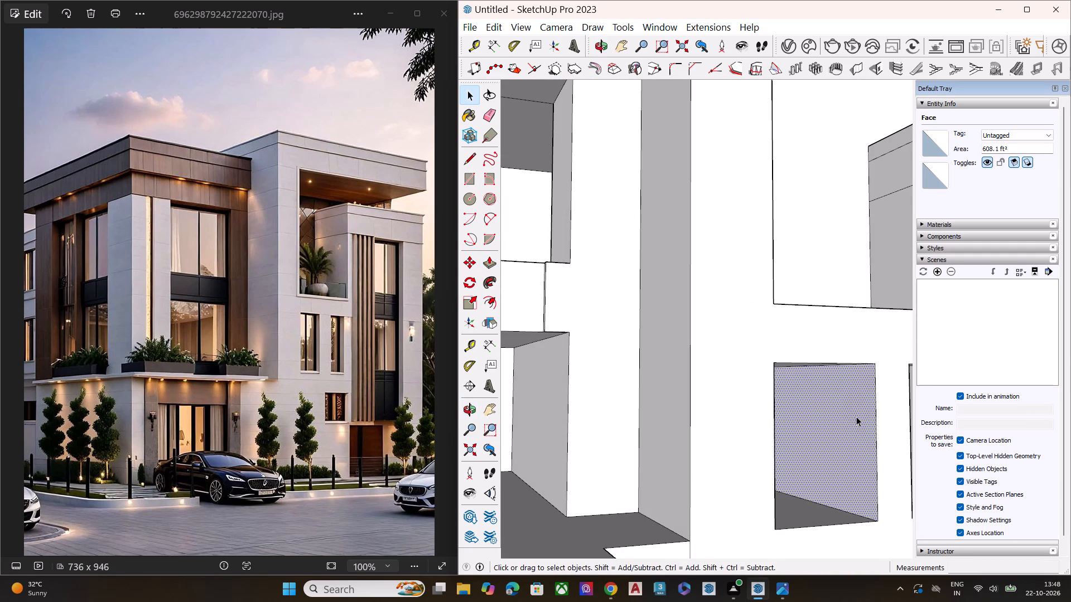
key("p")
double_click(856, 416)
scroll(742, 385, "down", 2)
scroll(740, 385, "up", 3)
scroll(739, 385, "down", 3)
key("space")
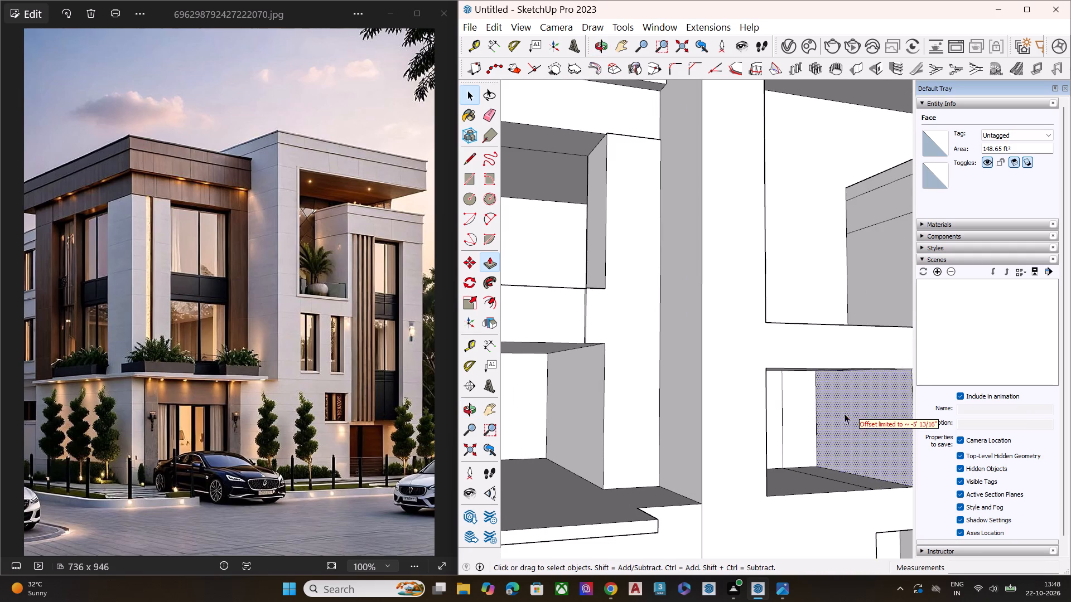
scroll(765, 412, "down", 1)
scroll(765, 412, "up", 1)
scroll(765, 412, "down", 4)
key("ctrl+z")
Narrow the window nearest the left block by pushing its other side face inward about 5'.
middle_click_drag(817, 427, 795, 463)
scroll(810, 435, "up", 2)
scroll(810, 435, "down", 1)
scroll(810, 435, "up", 1)
key("space")
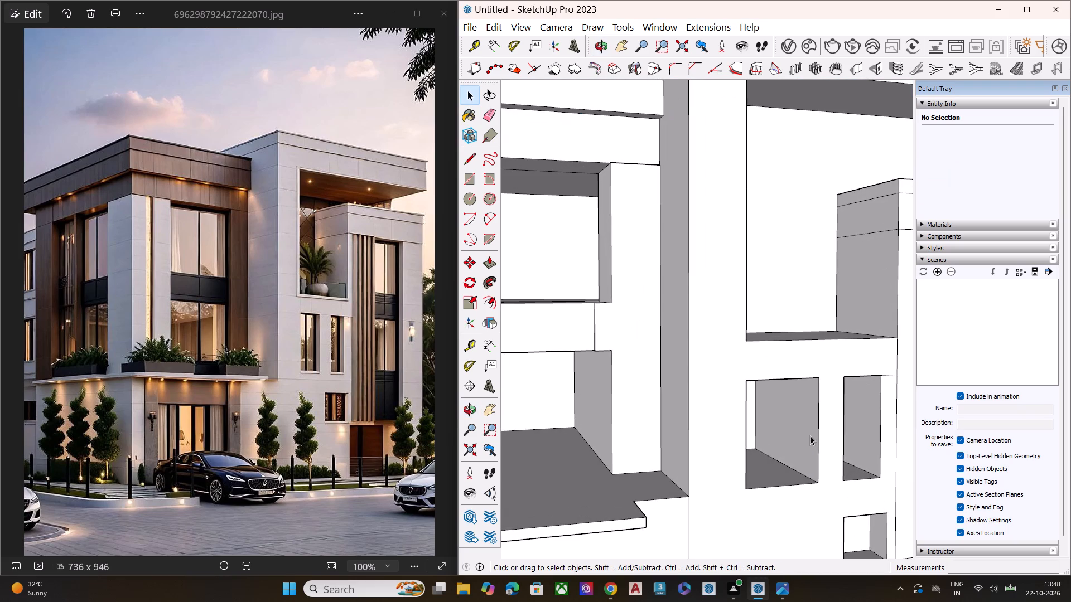
left_click(808, 433)
key("p")
left_click(808, 433)
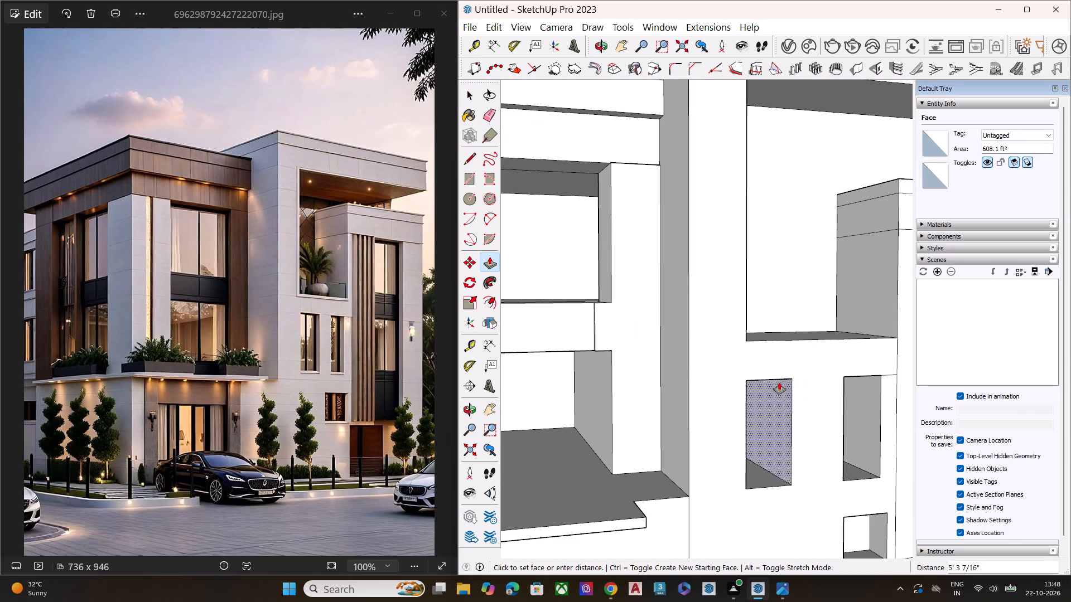
left_click(776, 378)
key("space")
Push the second paired window's side face about 6' toward the first window.
middle_click_drag(840, 420, 809, 402)
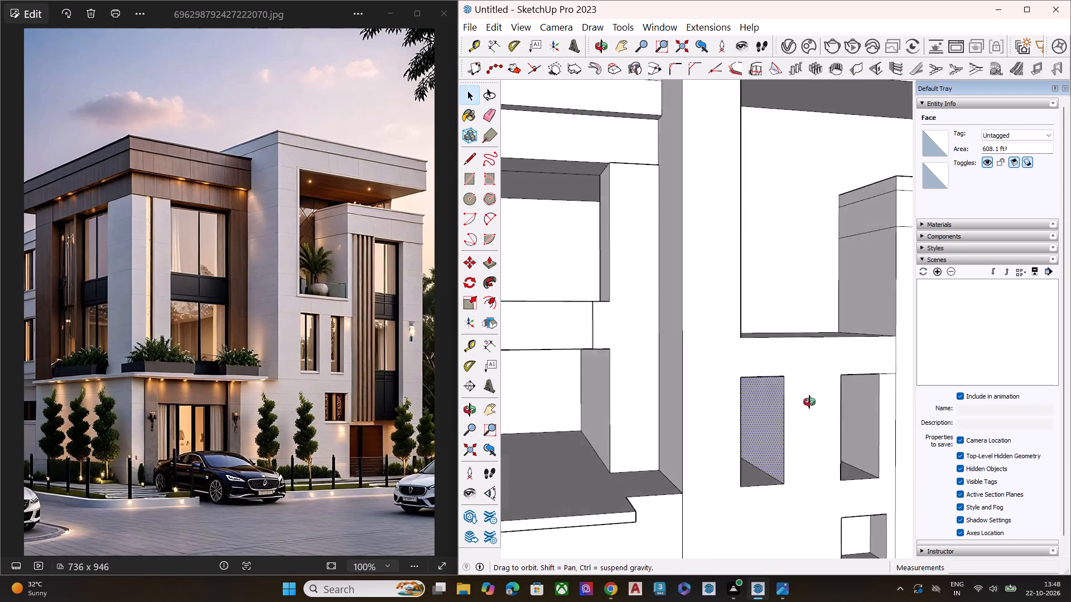
middle_click_drag(809, 402, 663, 395)
scroll(774, 409, "up", 3)
left_click(778, 409)
key("p")
left_click(778, 409)
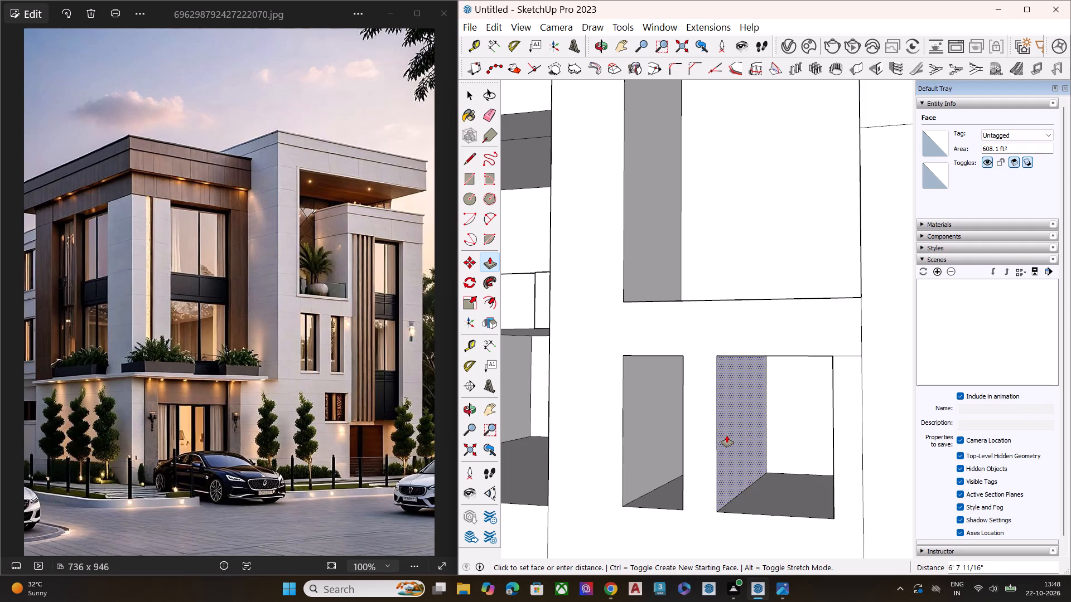
left_click(734, 435)
key("space")
Push the second window's opposite side face inward about 5' 1" to match the first window's width.
scroll(771, 375, "down", 1)
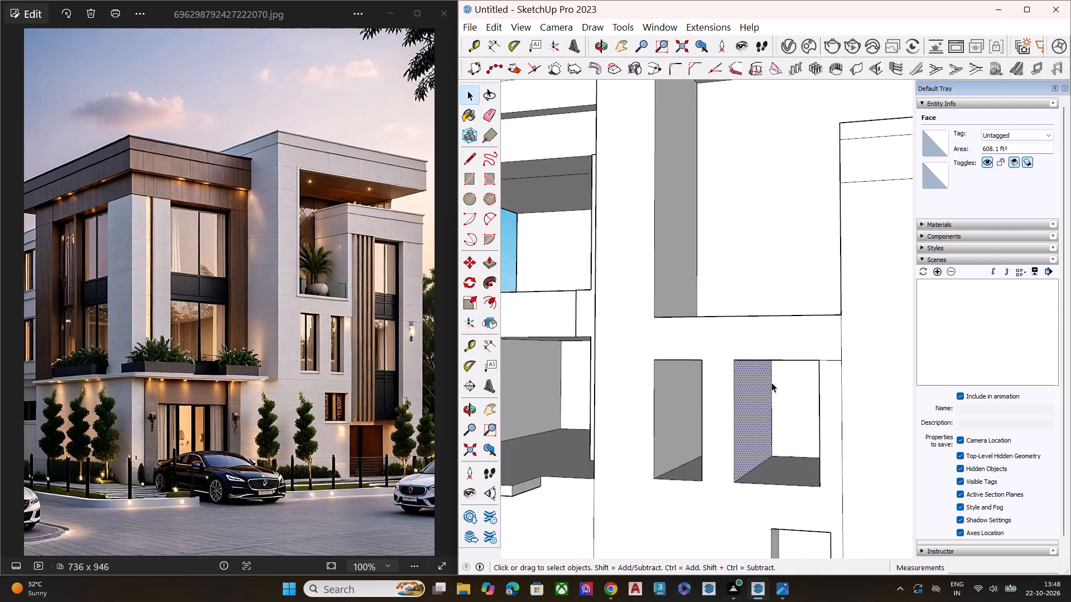
scroll(771, 382, "down", 2)
middle_click_drag(824, 397, 877, 392)
scroll(886, 391, "up", 1)
scroll(723, 364, "down", 4)
scroll(723, 364, "up", 1)
scroll(723, 364, "down", 3)
middle_click_drag(778, 384, 809, 383)
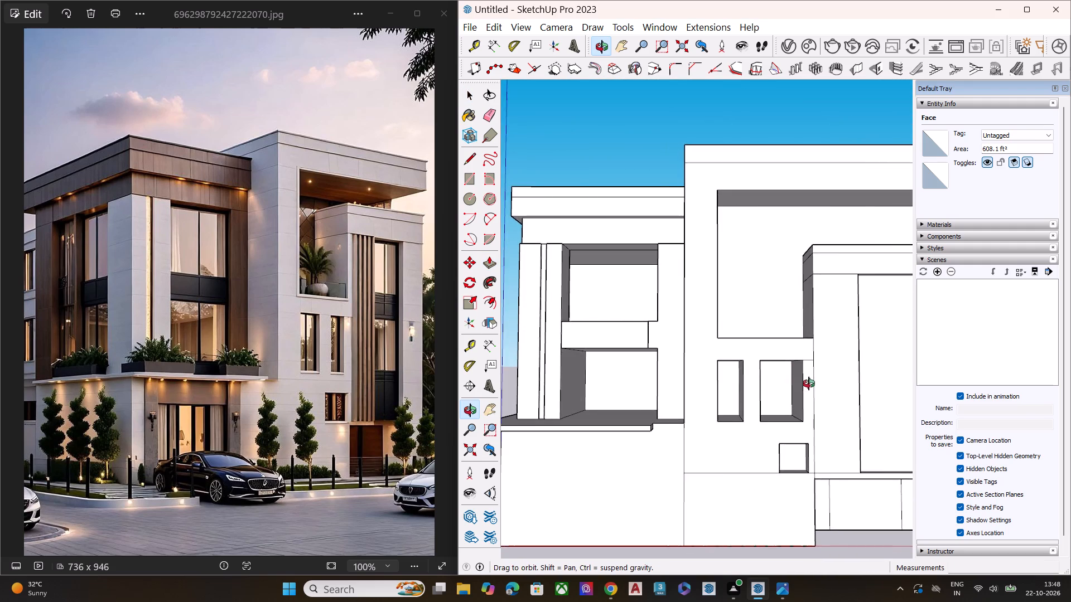
middle_click_drag(809, 383, 877, 383)
scroll(837, 386, "up", 3)
scroll(830, 385, "down", 2)
scroll(830, 385, "up", 3)
left_click(807, 391)
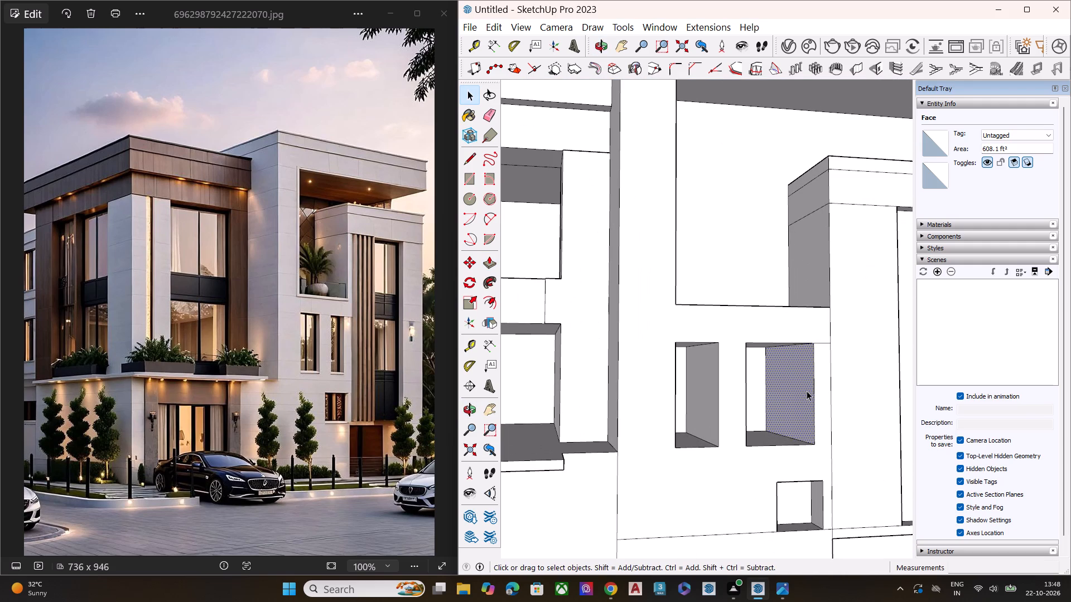
key("p")
left_click(807, 391)
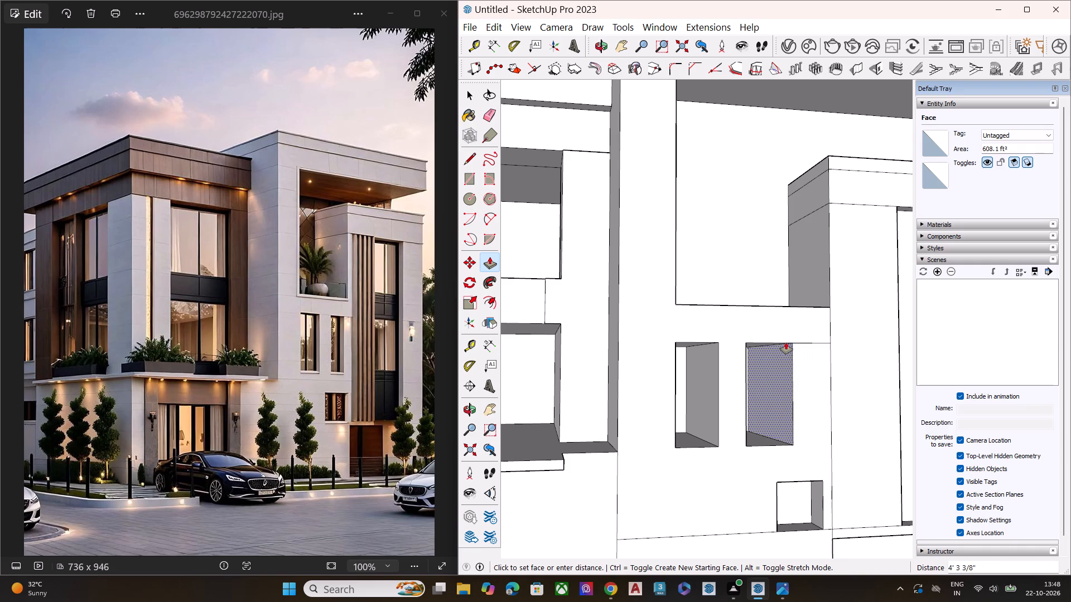
middle_click_drag(784, 339, 729, 378)
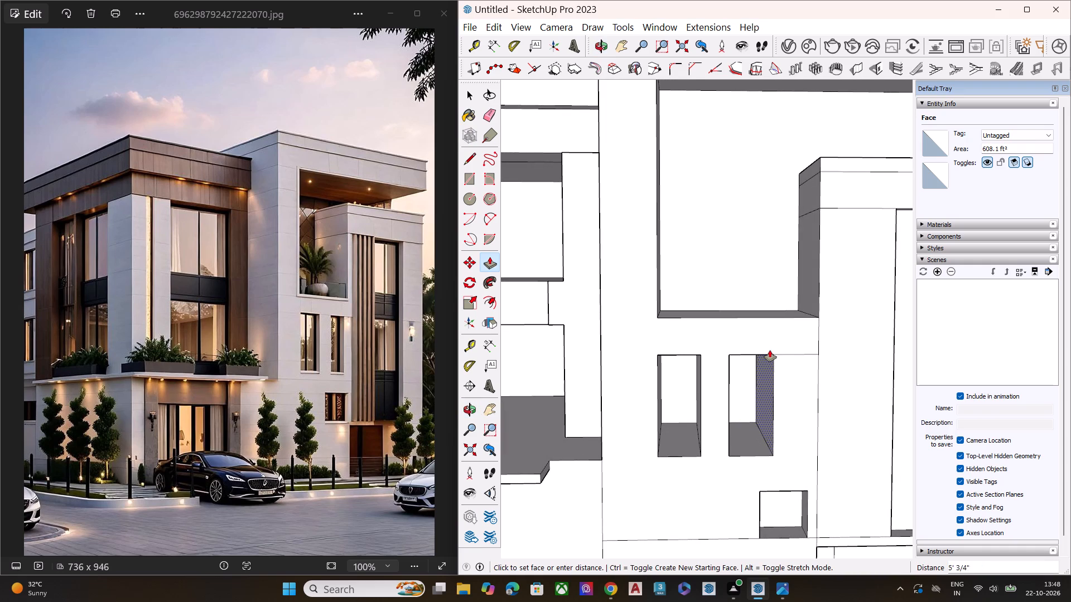
left_click(770, 350)
key("space")
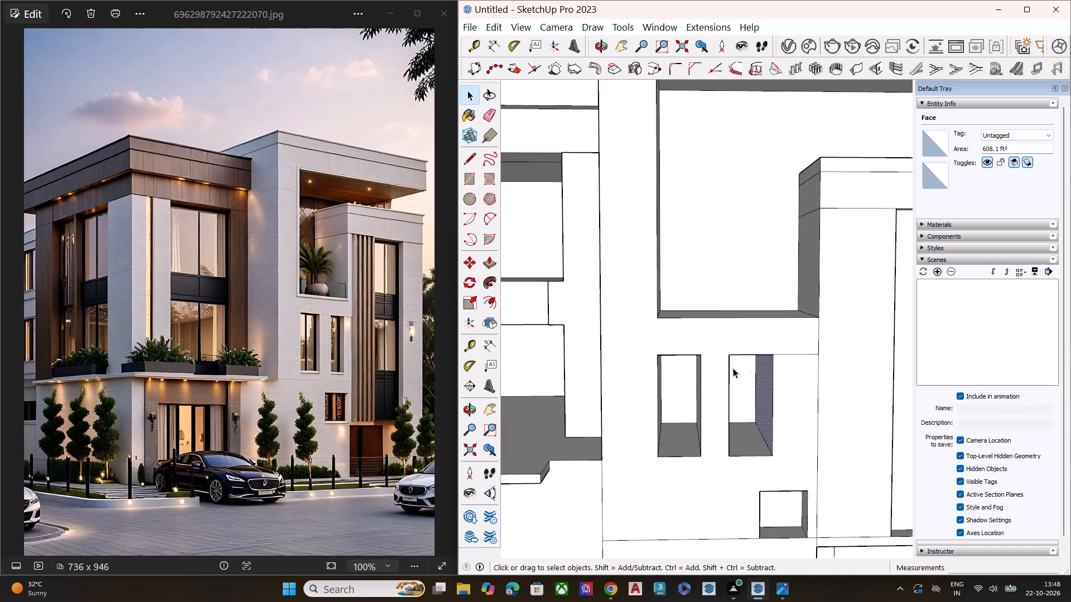
Clear the selection and examine the right block's paired windows and overall massing against the reference image.
scroll(674, 369, "down", 2)
scroll(671, 371, "up", 1)
scroll(671, 371, "down", 4)
middle_click_drag(712, 389, 764, 333)
scroll(746, 348, "down", 4)
scroll(742, 354, "up", 1)
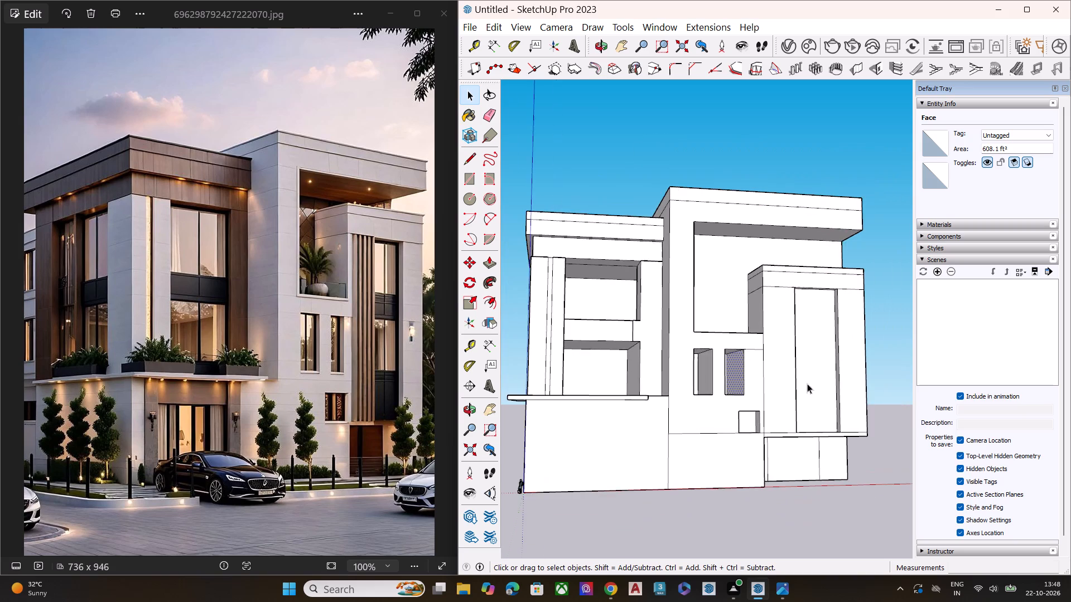
scroll(899, 427, "down", 1)
left_click(891, 425)
middle_click_drag(774, 387, 855, 374)
scroll(776, 351, "up", 3)
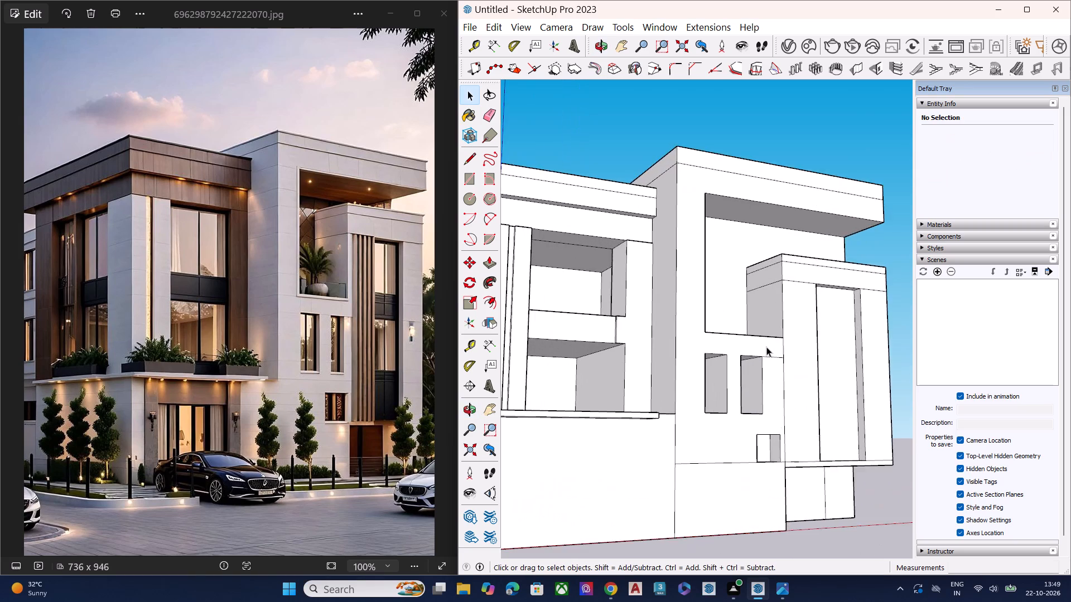
scroll(766, 347, "up", 7)
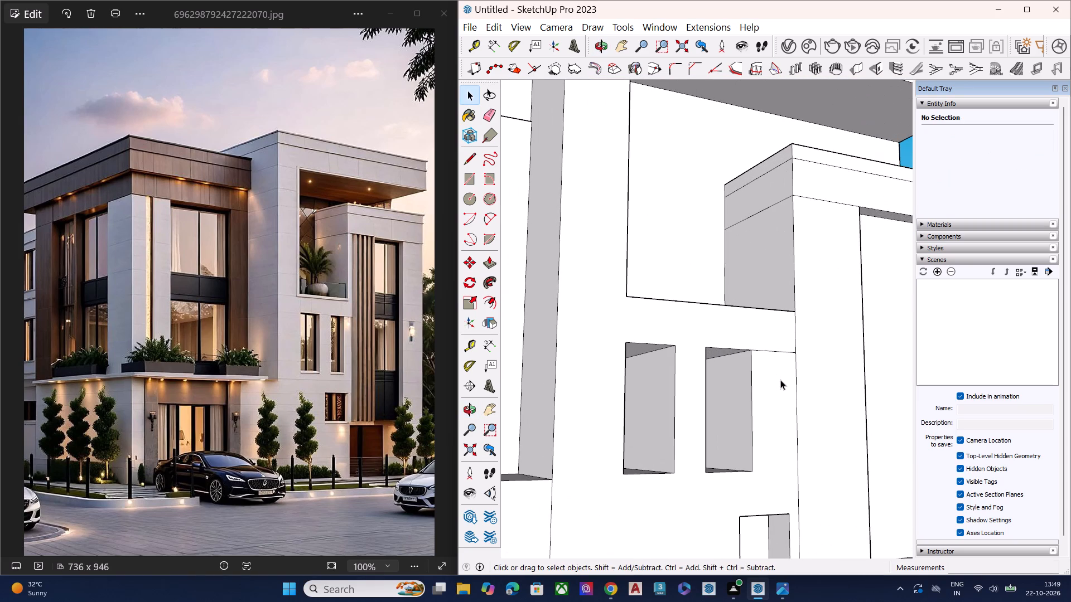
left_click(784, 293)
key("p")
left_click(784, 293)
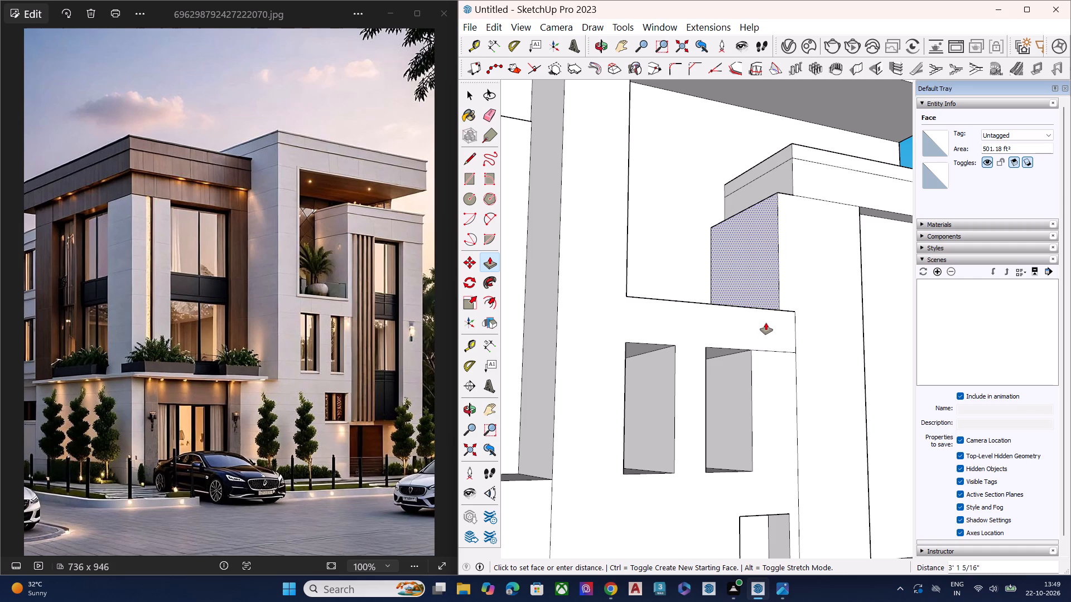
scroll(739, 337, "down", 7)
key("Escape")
Examine the right block's projecting volume and its tall recessed panel from several angles against the reference.
middle_click_drag(809, 353, 505, 412)
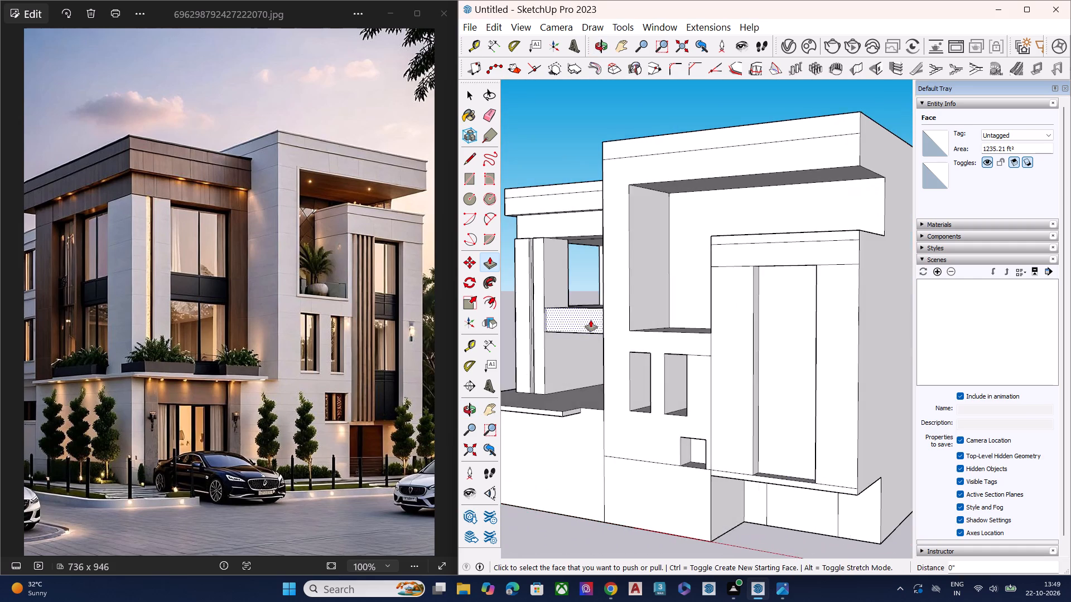
scroll(591, 320, "down", 8)
scroll(716, 317, "up", 6)
middle_click_drag(670, 355, 686, 351)
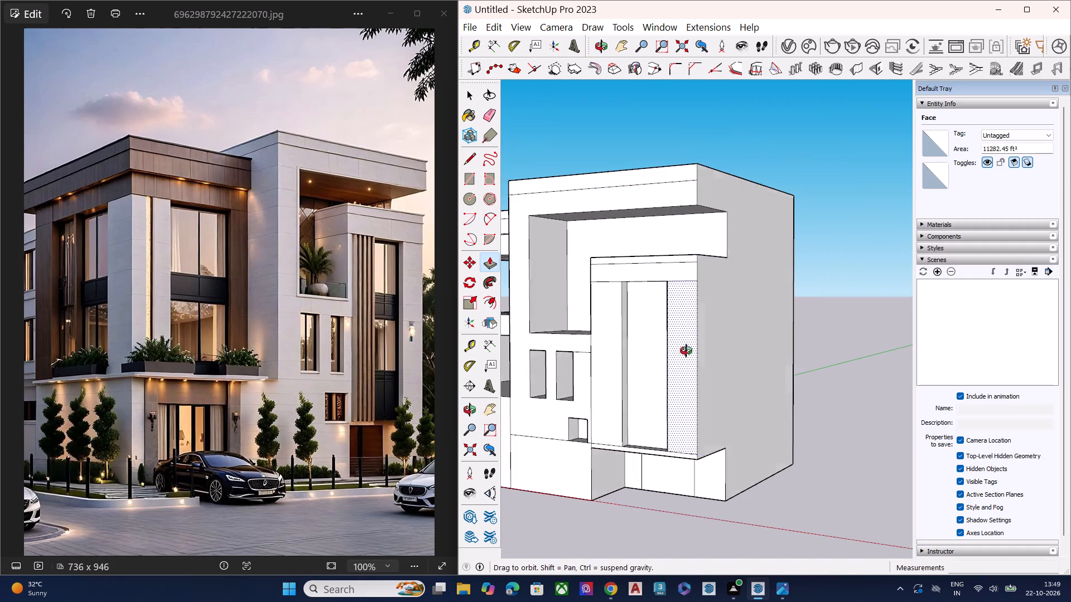
middle_click_drag(686, 351, 877, 346)
scroll(814, 366, "up", 7)
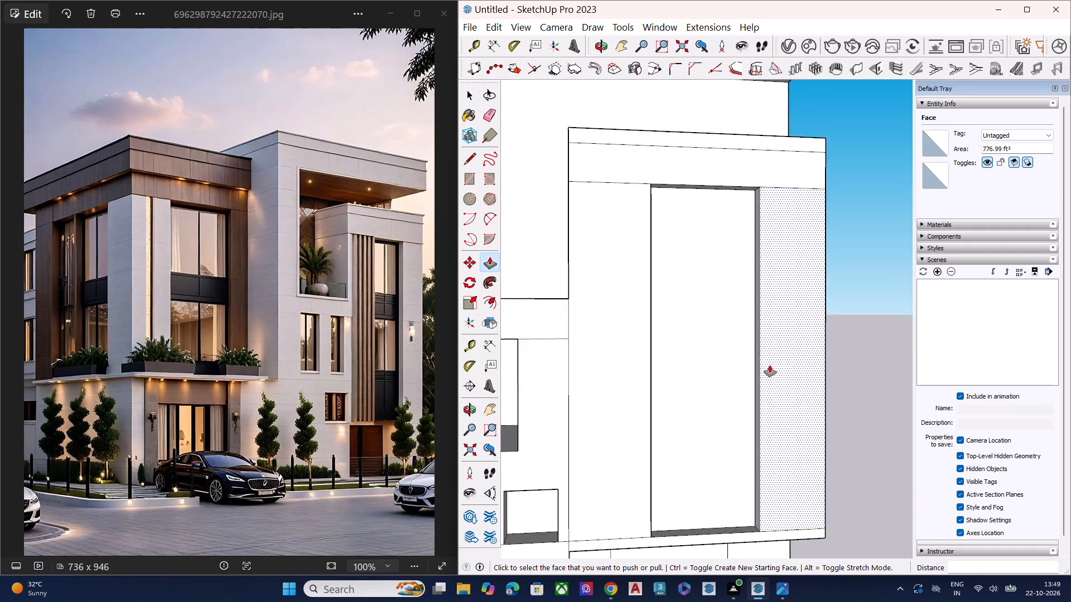
scroll(770, 365, "down", 7)
middle_click_drag(759, 362, 761, 410)
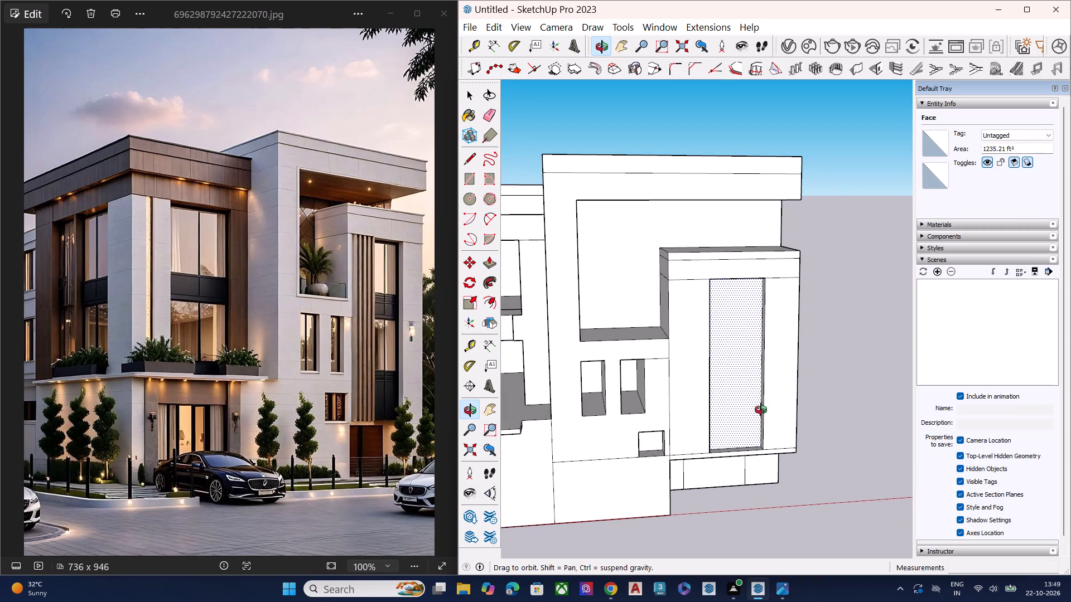
middle_click_drag(761, 410, 764, 341)
scroll(764, 341, "up", 2)
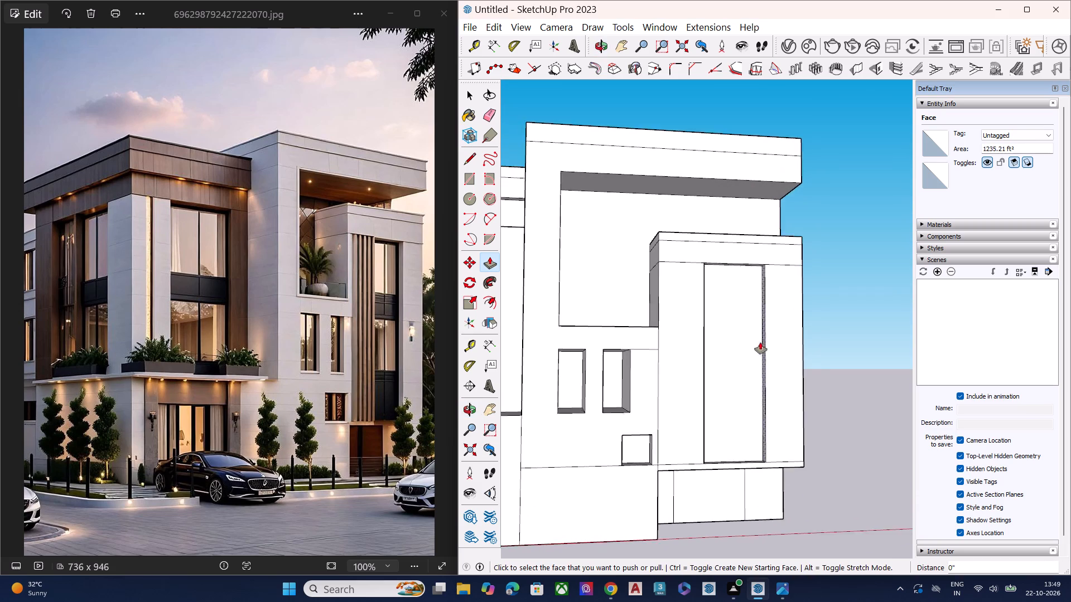
scroll(760, 342, "up", 2)
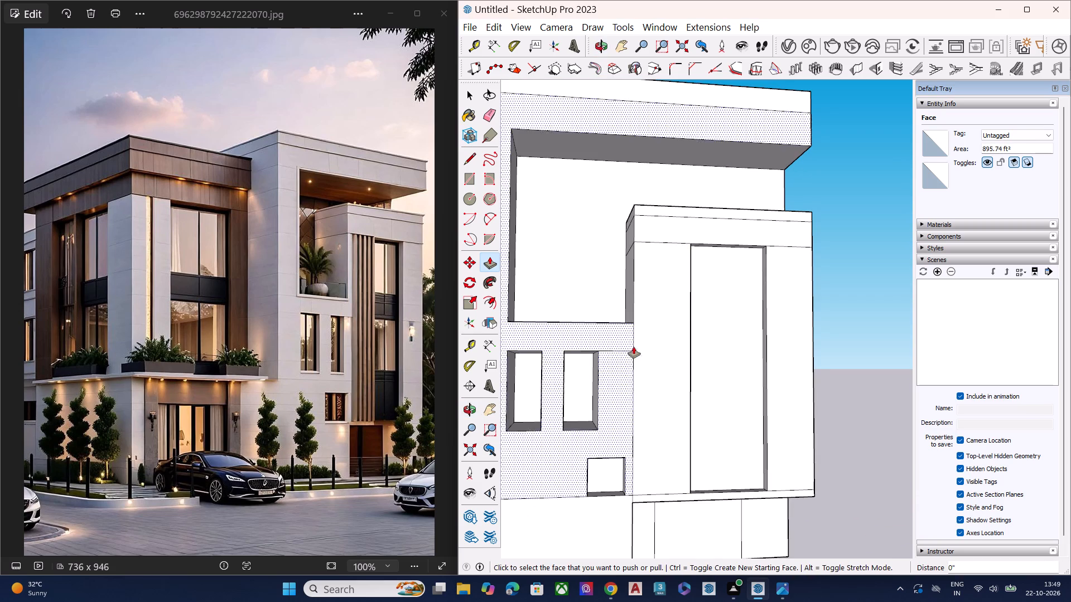
key("space")
left_click(837, 345)
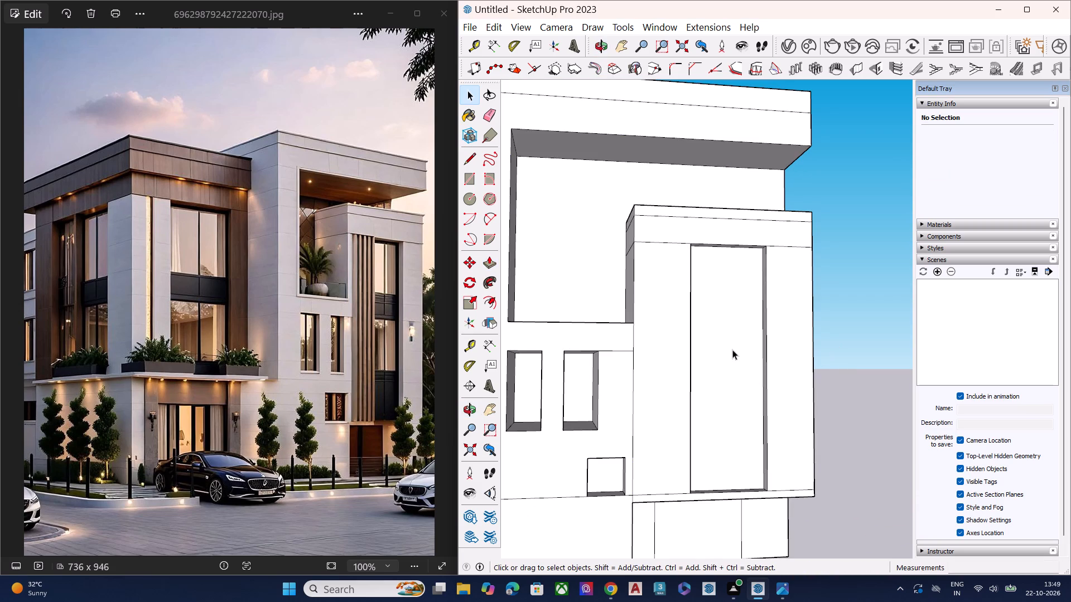
Push the tall recessed panel outward, flush with the front face of the right block's projecting volume.
left_click(731, 346)
key("p")
left_click(729, 346)
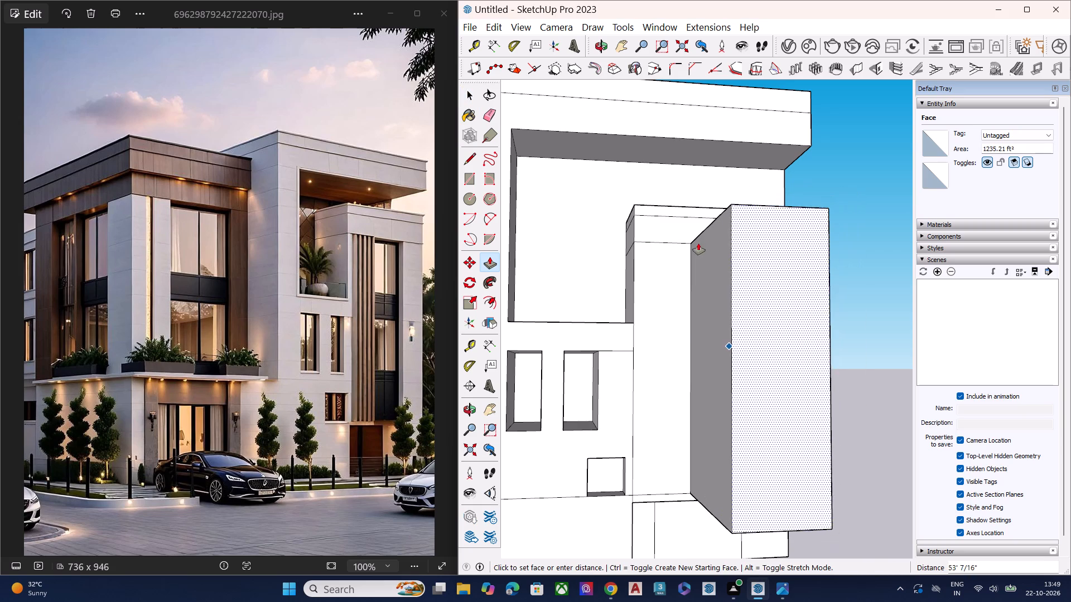
left_click(691, 244)
key("space")
left_click(846, 323)
Push the right block's outer side face inward about 7' to narrow the block.
middle_click_drag(727, 302, 677, 343)
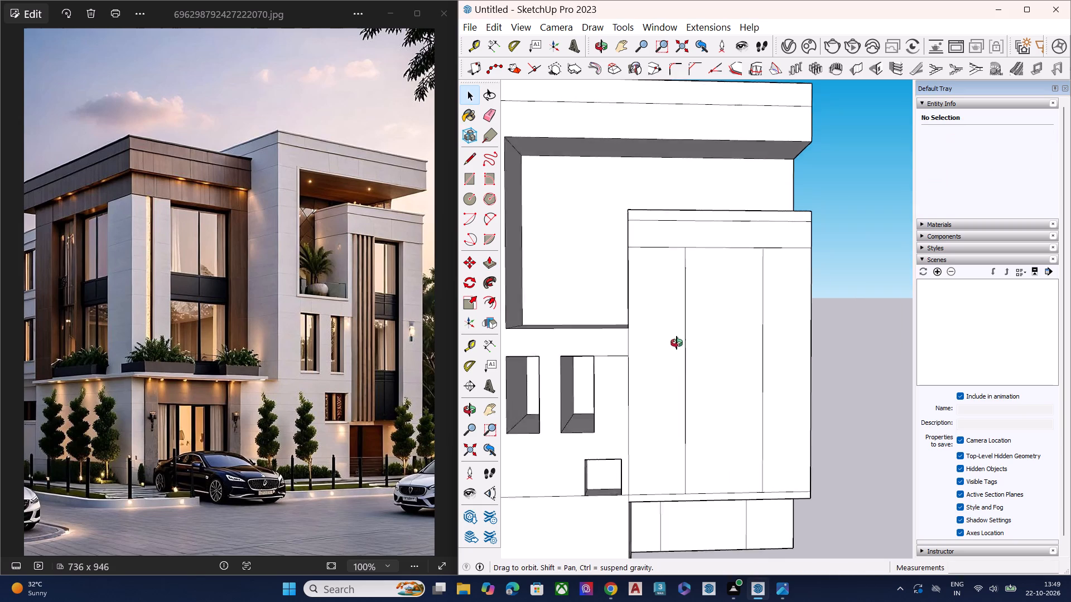
middle_click_drag(677, 343, 421, 381)
left_click(865, 323)
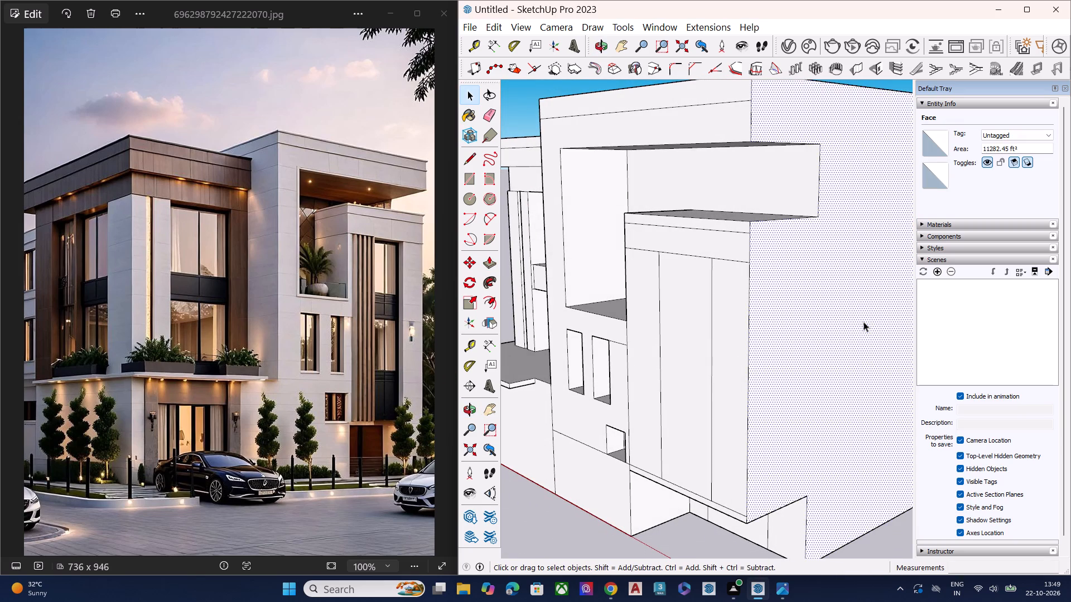
key("p")
left_click(863, 321)
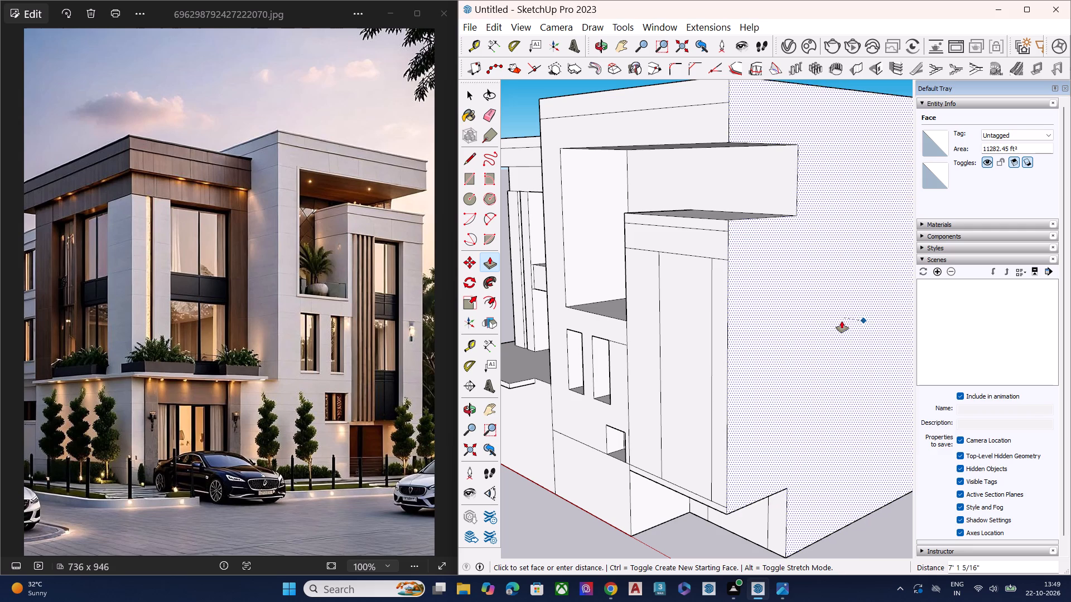
left_click(837, 319)
key("space")
Push the second window's side face nearest the projecting volume outward to that volume's vertical edge, widening the opening.
middle_click_drag(678, 334, 832, 294)
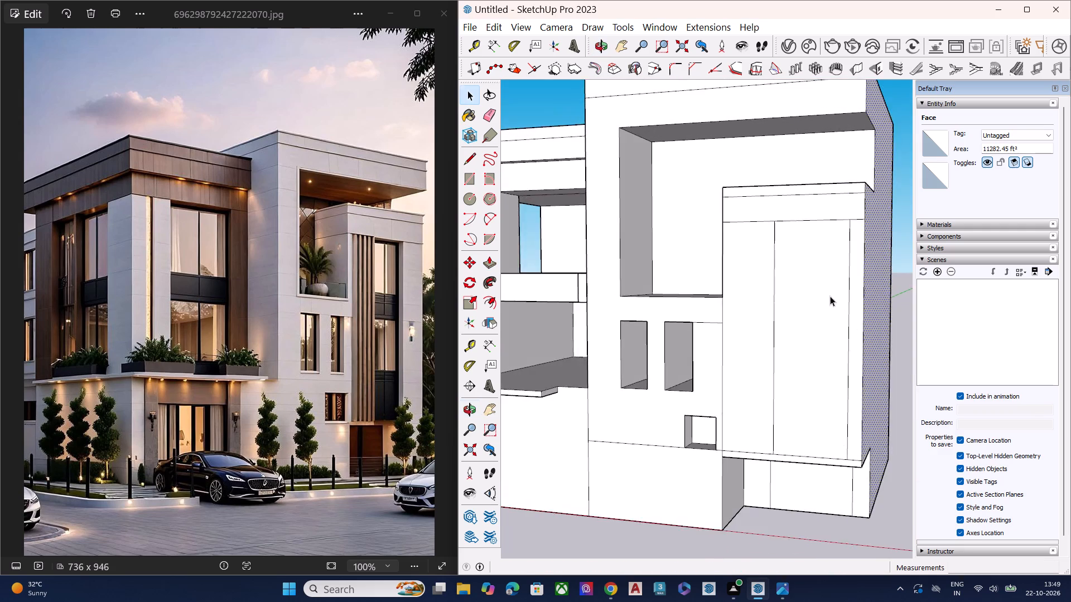
scroll(774, 303, "up", 3)
middle_click_drag(774, 299, 861, 297)
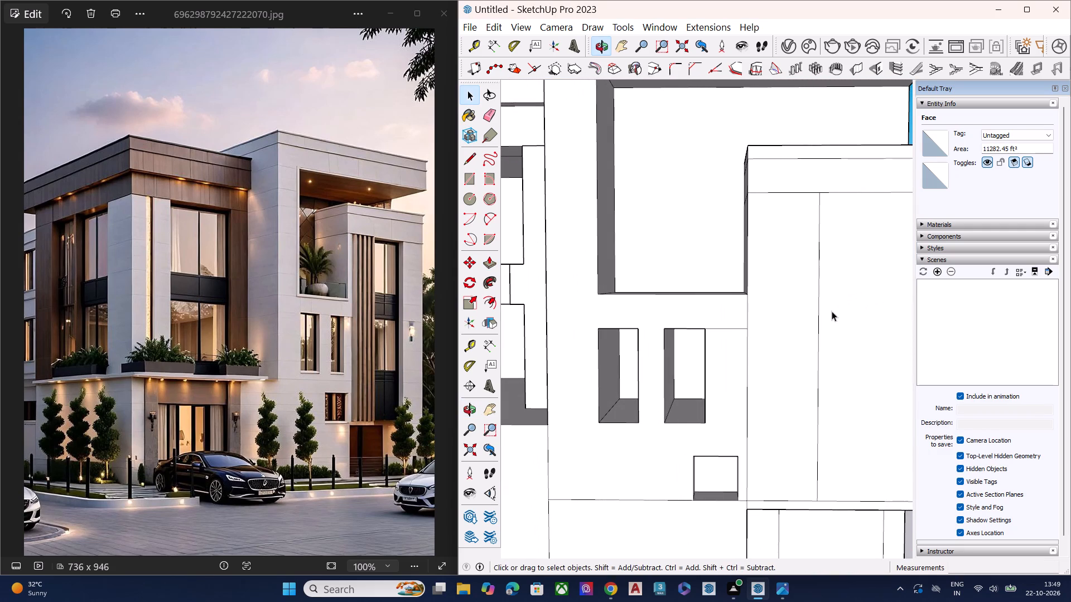
middle_click_drag(764, 321, 823, 302)
scroll(785, 323, "up", 2)
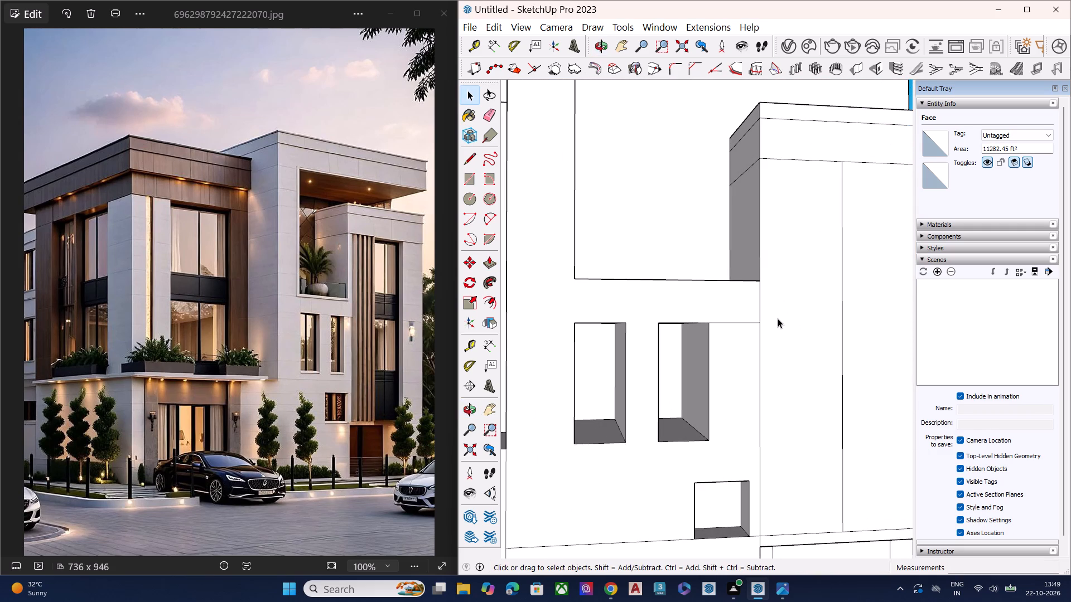
left_click(696, 382)
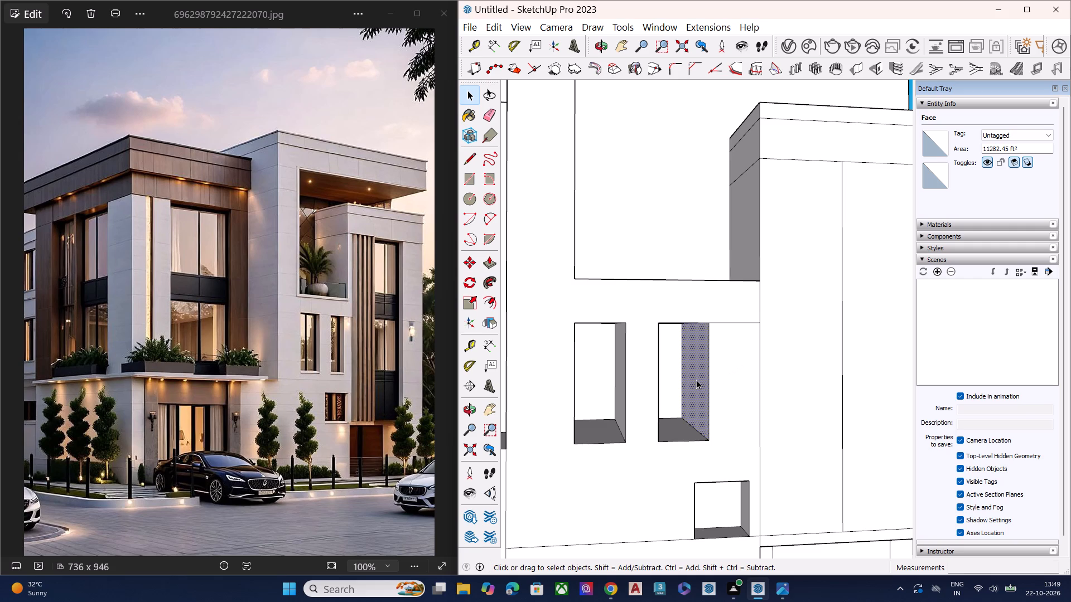
key("p")
left_click(696, 380)
left_click(763, 318)
key("space")
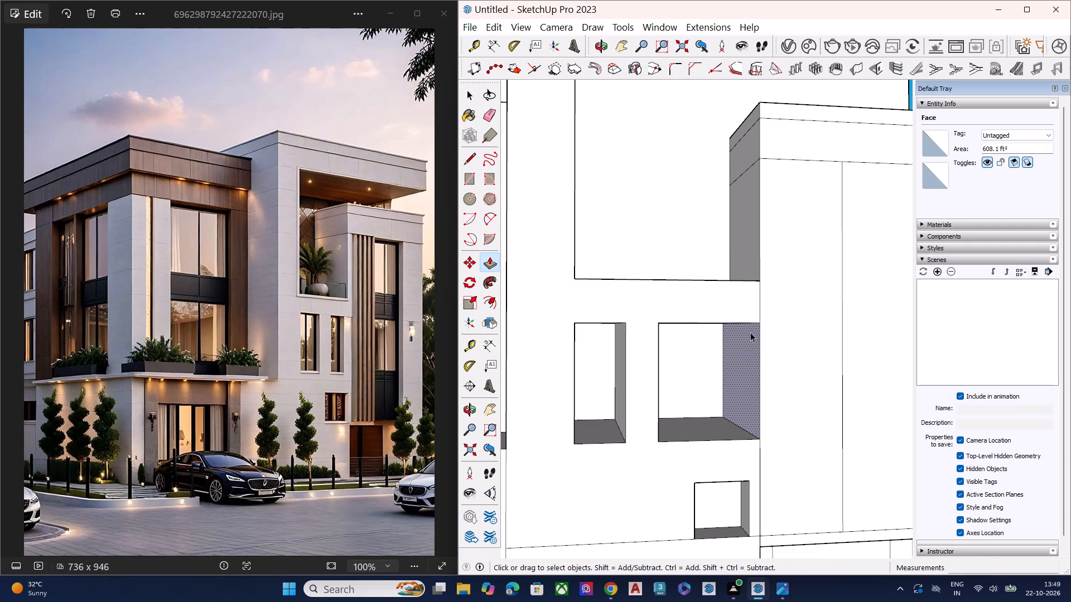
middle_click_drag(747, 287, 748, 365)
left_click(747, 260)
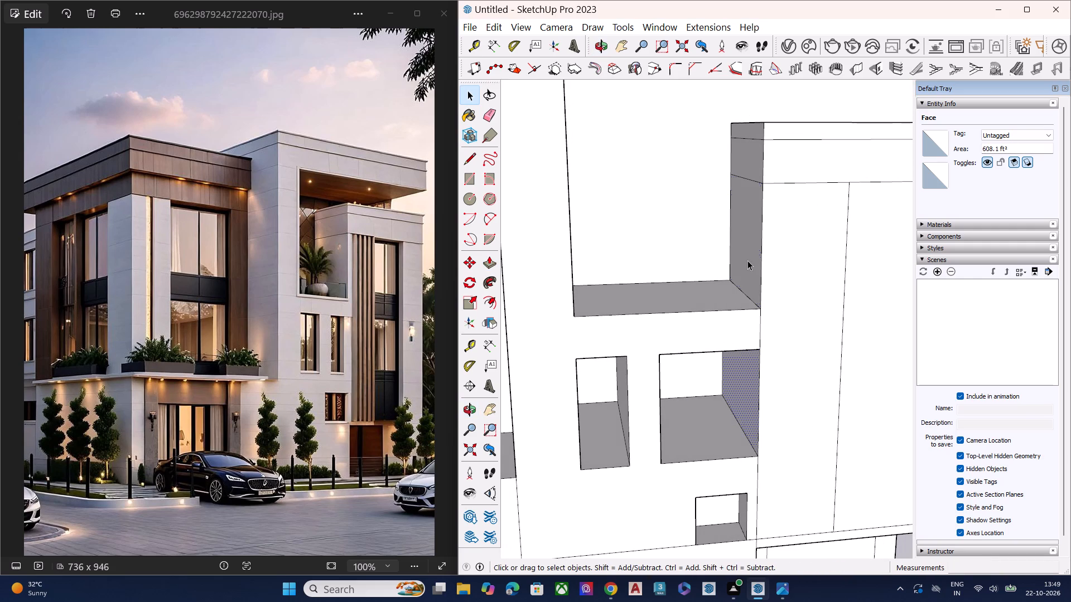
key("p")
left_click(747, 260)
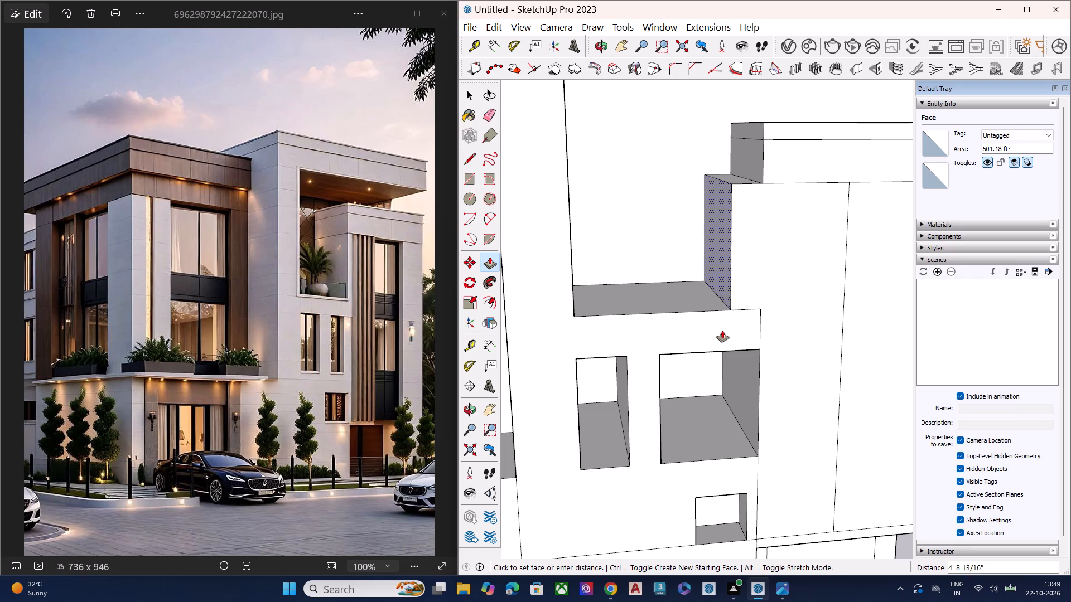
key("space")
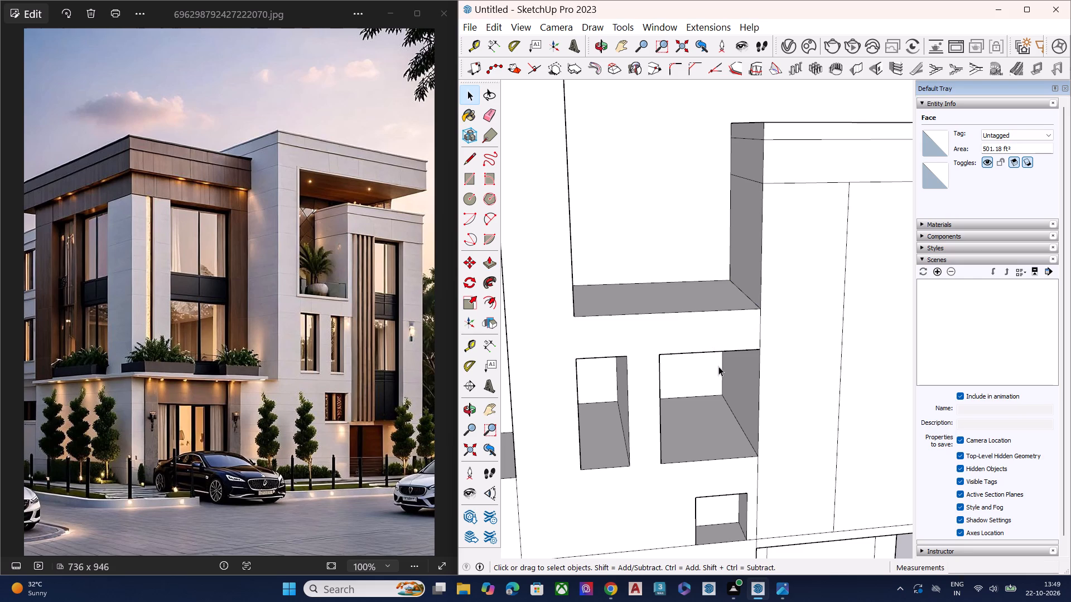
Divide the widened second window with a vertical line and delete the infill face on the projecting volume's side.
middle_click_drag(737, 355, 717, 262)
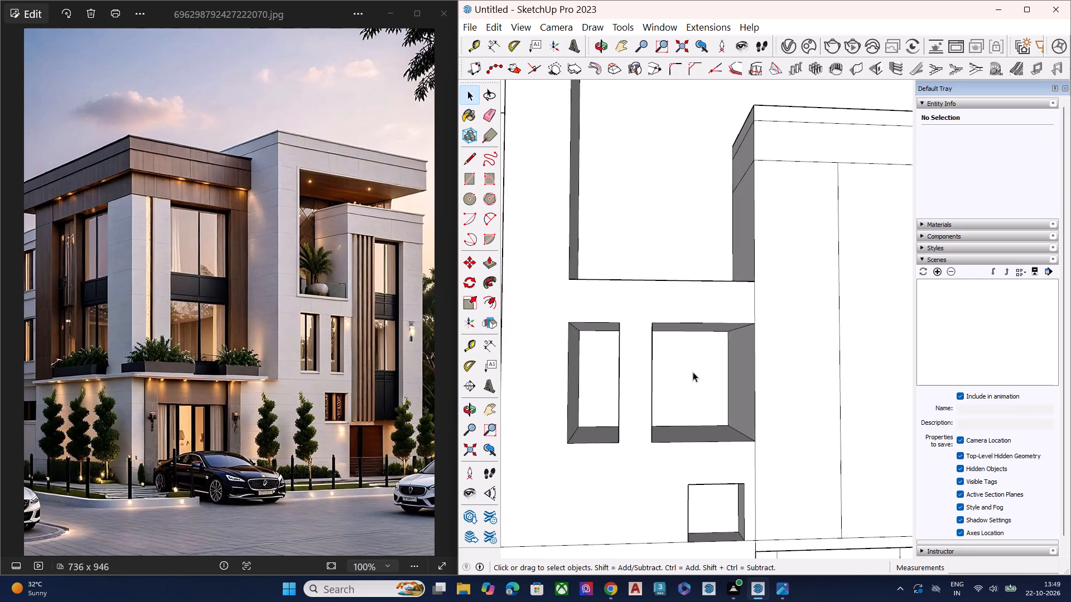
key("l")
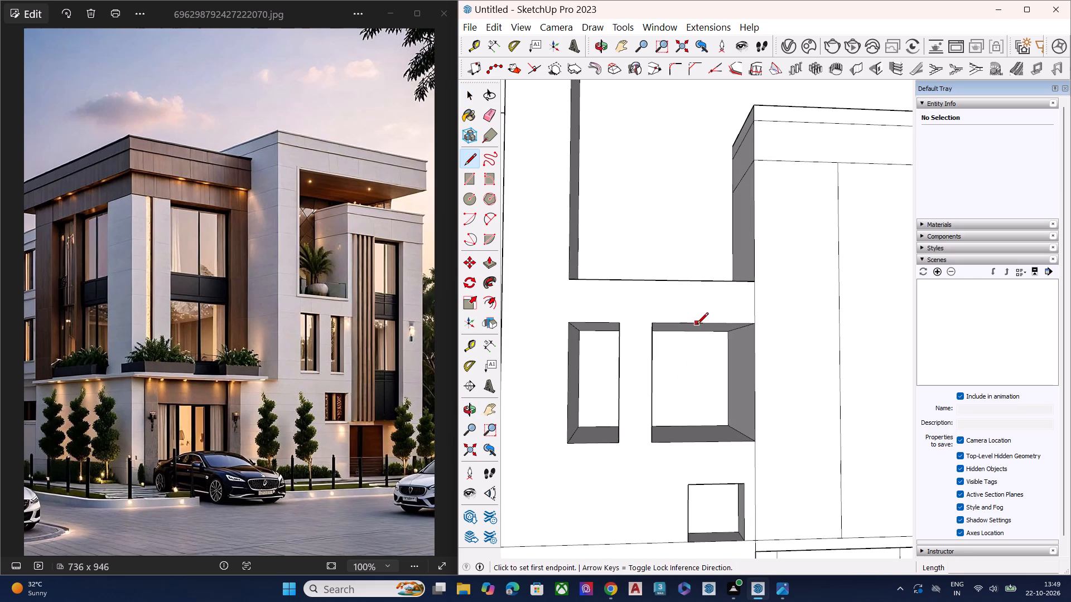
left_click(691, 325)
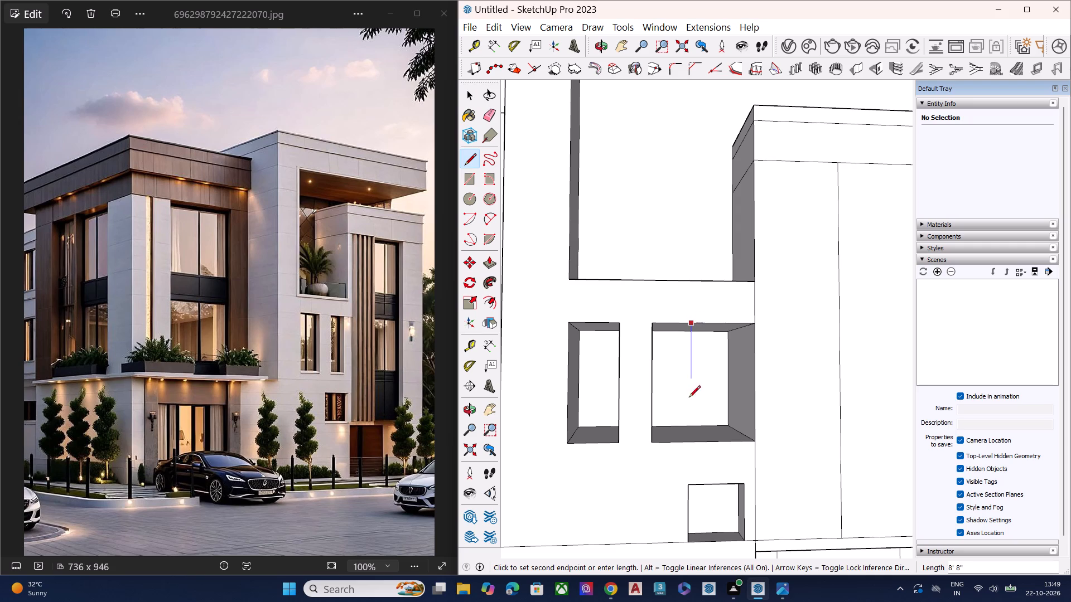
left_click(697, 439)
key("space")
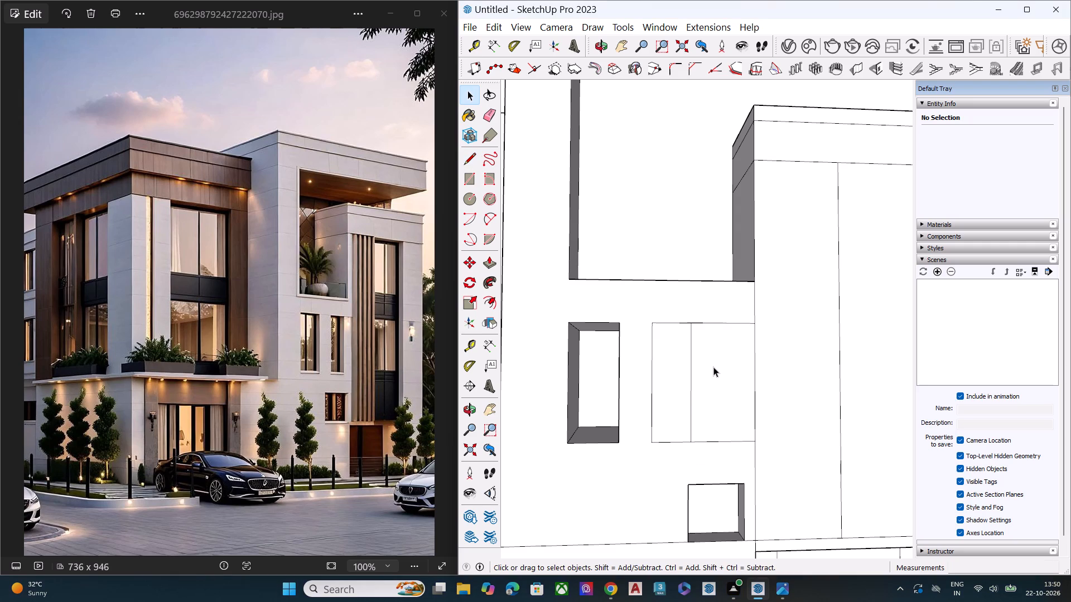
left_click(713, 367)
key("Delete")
Push the second window's side face back from the projecting volume by about 4' 9".
left_click(741, 371)
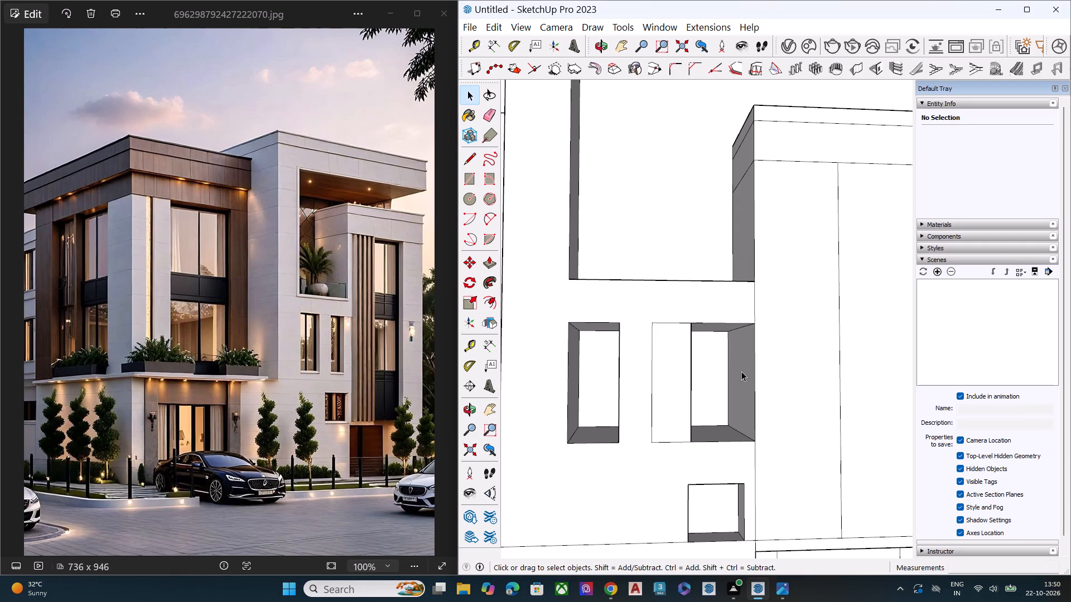
key("p")
left_click(742, 366)
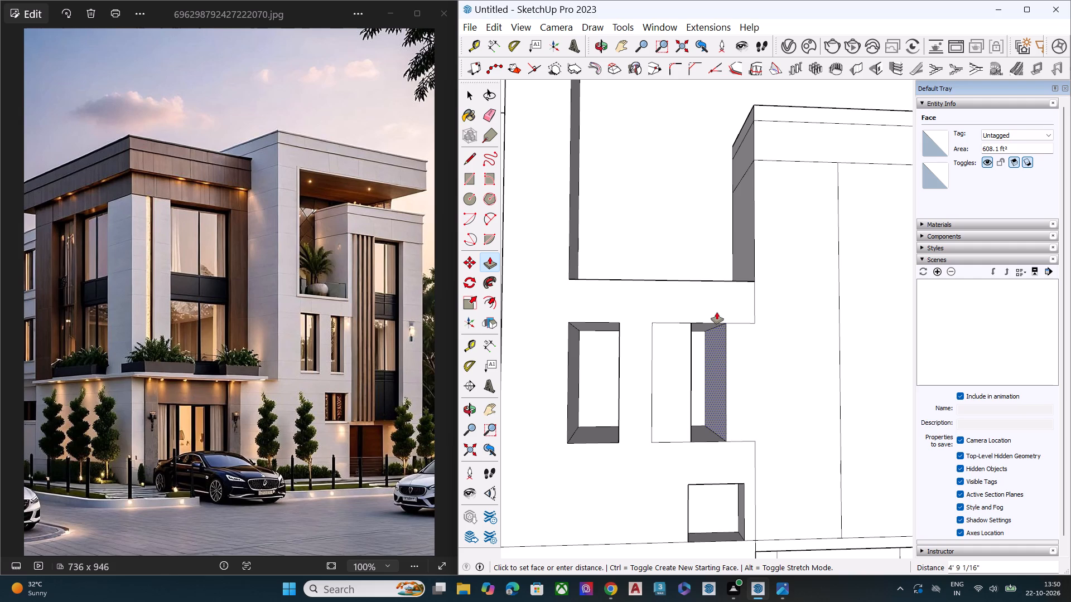
left_click(717, 312)
key("space")
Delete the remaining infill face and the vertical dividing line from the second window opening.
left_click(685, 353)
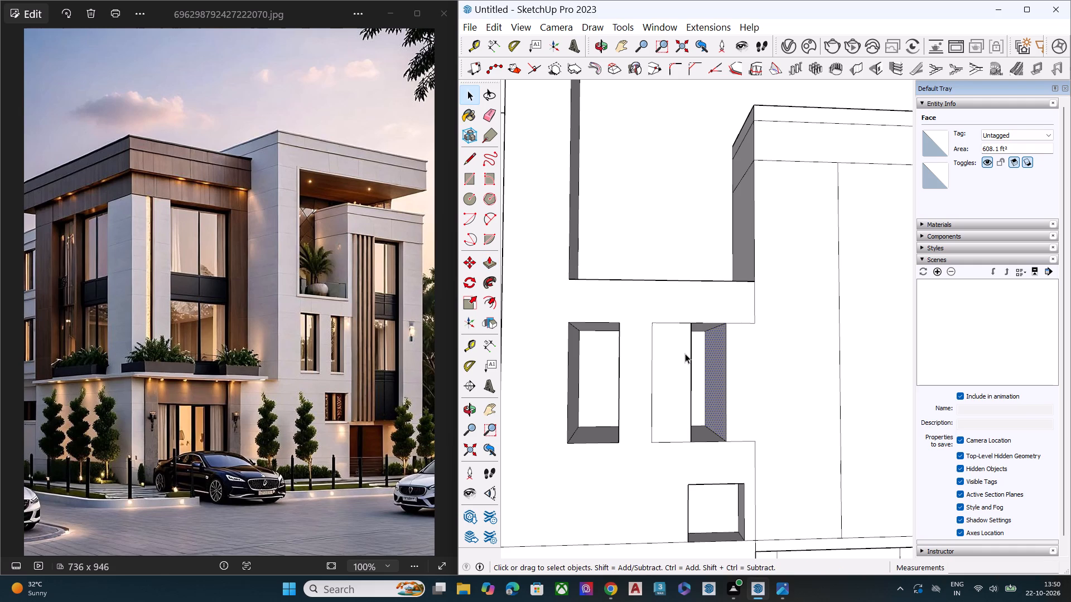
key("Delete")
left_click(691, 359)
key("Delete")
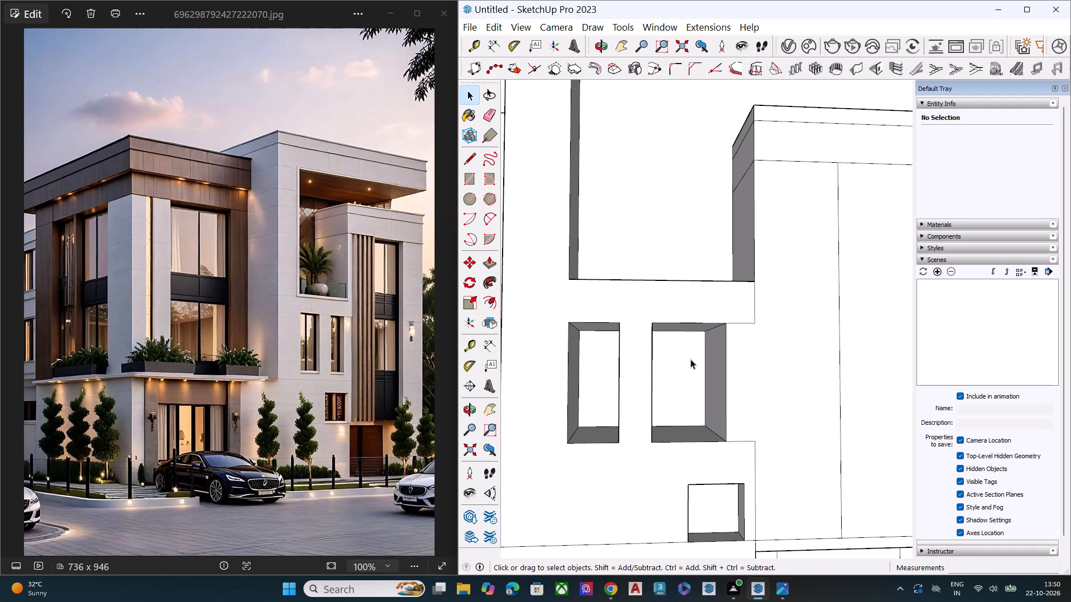
Push the second window's opposite side face about 8' toward the projecting volume to narrow the opening.
middle_click_drag(663, 359, 595, 389)
scroll(635, 365, "up", 3)
left_click(644, 363)
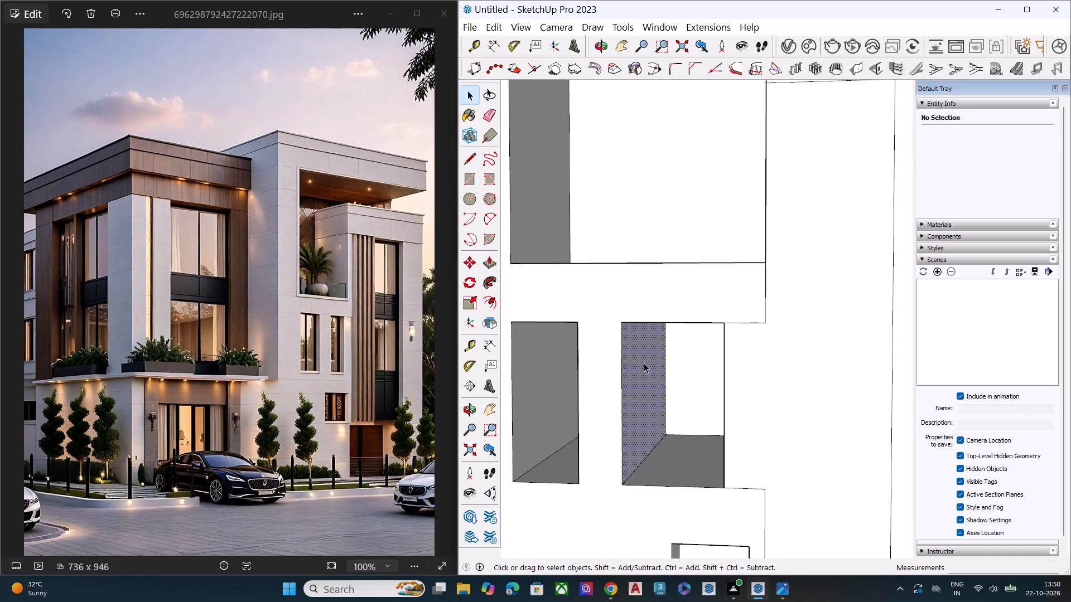
key("p")
left_click(642, 363)
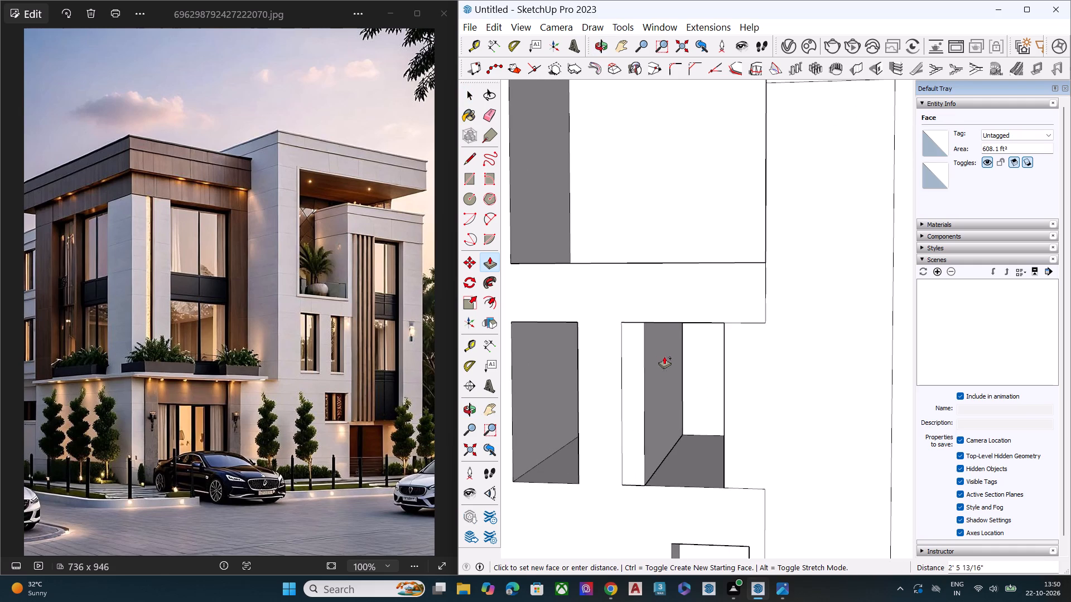
middle_click_drag(693, 352, 748, 317)
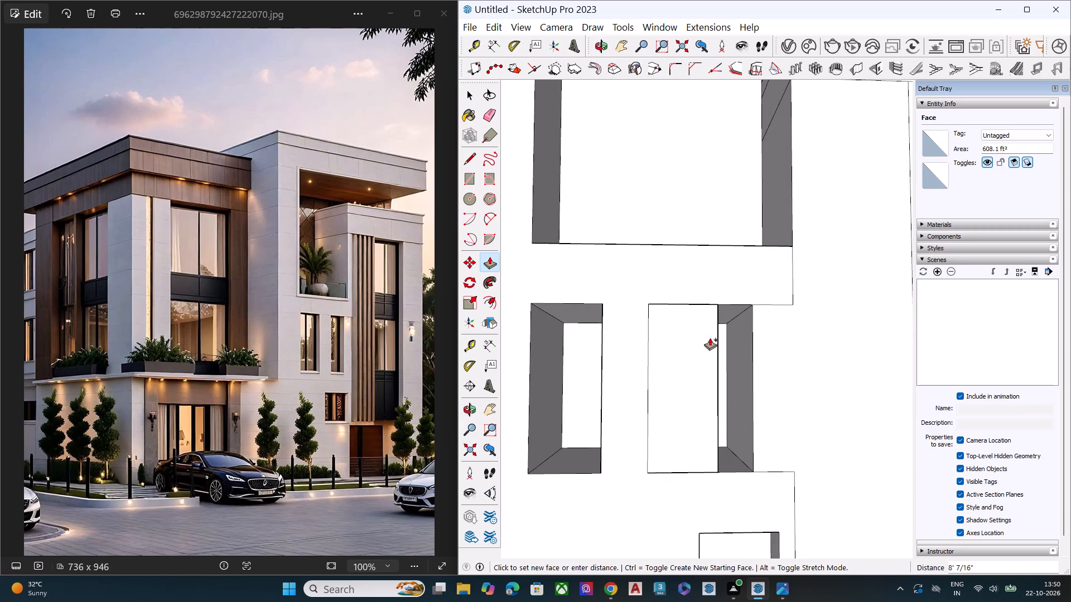
left_click(712, 337)
key("space")
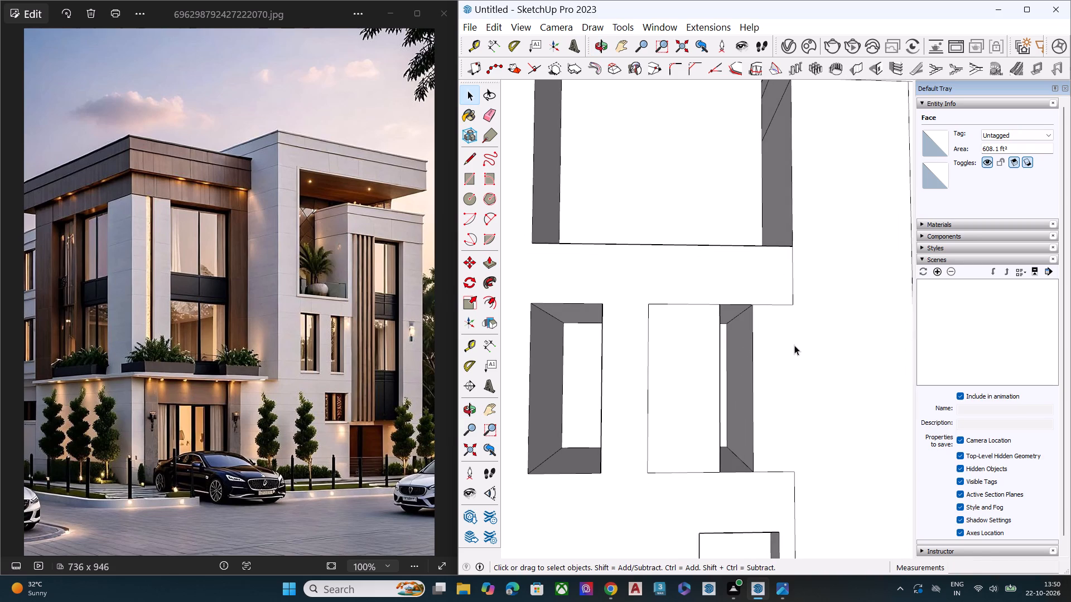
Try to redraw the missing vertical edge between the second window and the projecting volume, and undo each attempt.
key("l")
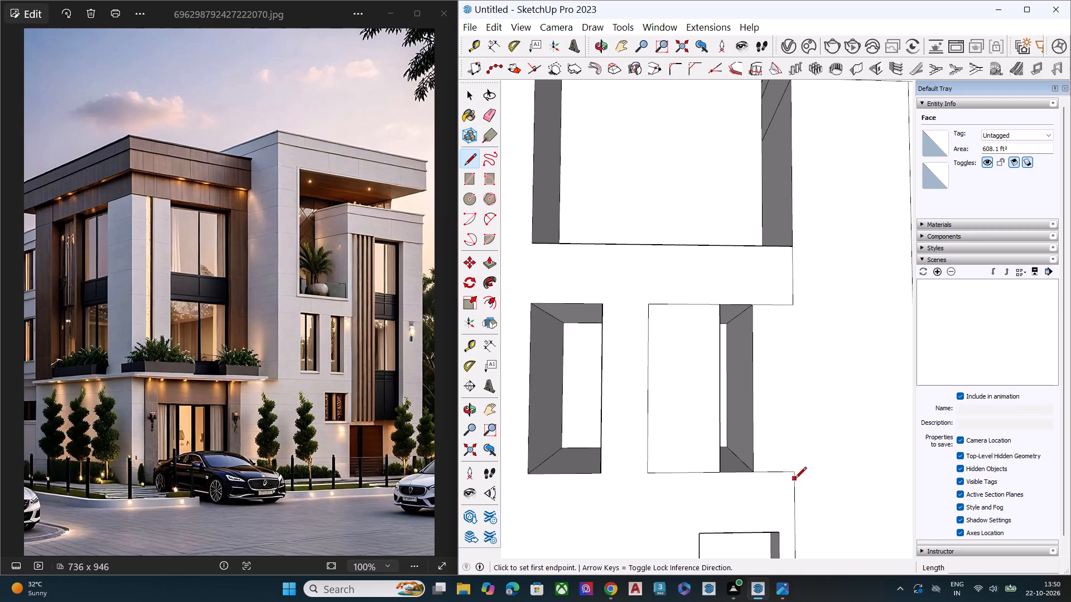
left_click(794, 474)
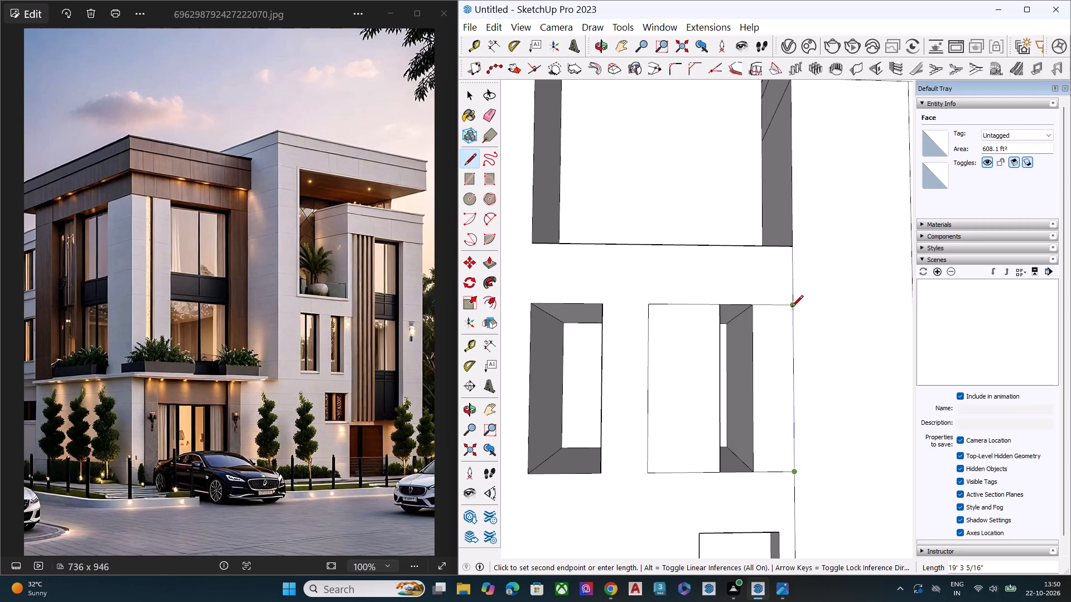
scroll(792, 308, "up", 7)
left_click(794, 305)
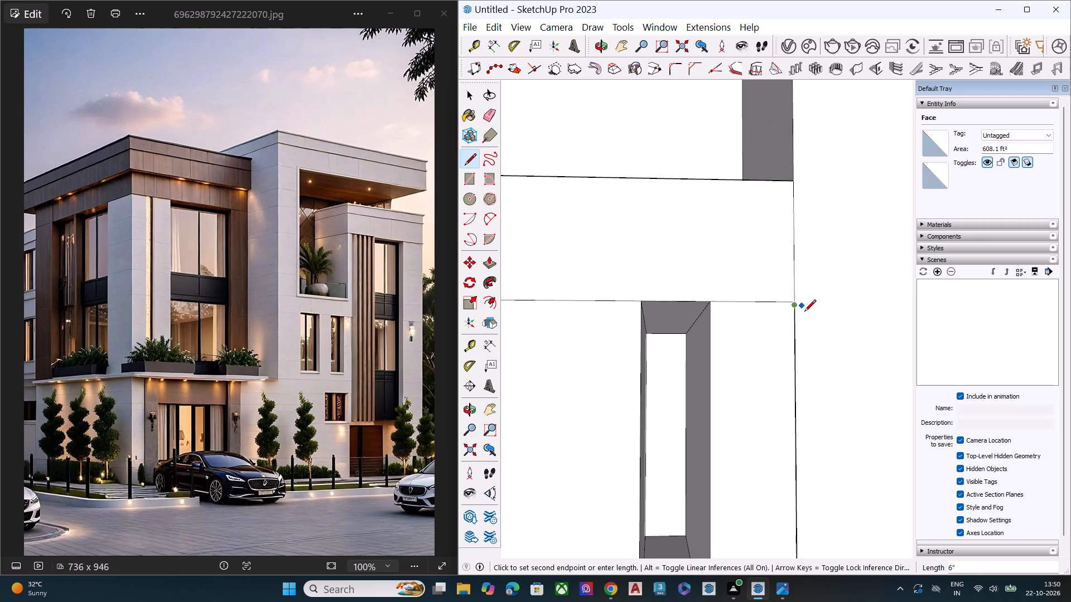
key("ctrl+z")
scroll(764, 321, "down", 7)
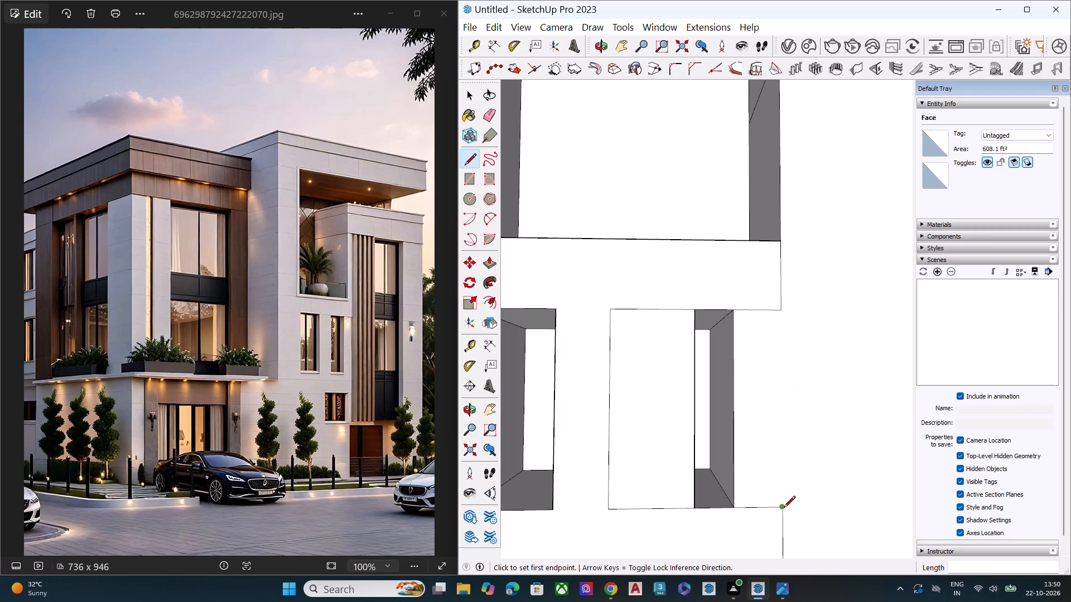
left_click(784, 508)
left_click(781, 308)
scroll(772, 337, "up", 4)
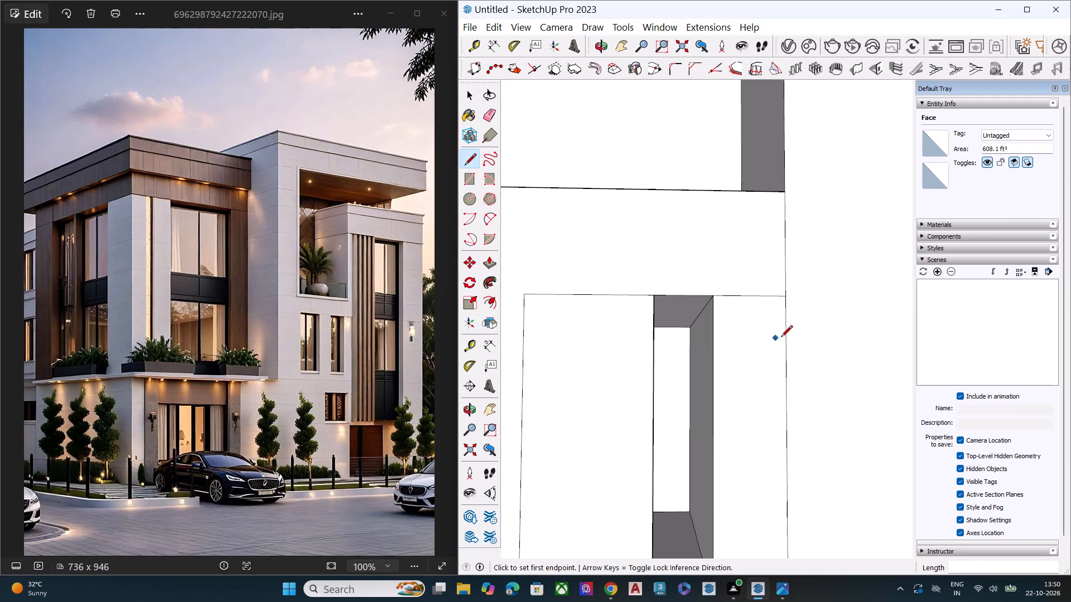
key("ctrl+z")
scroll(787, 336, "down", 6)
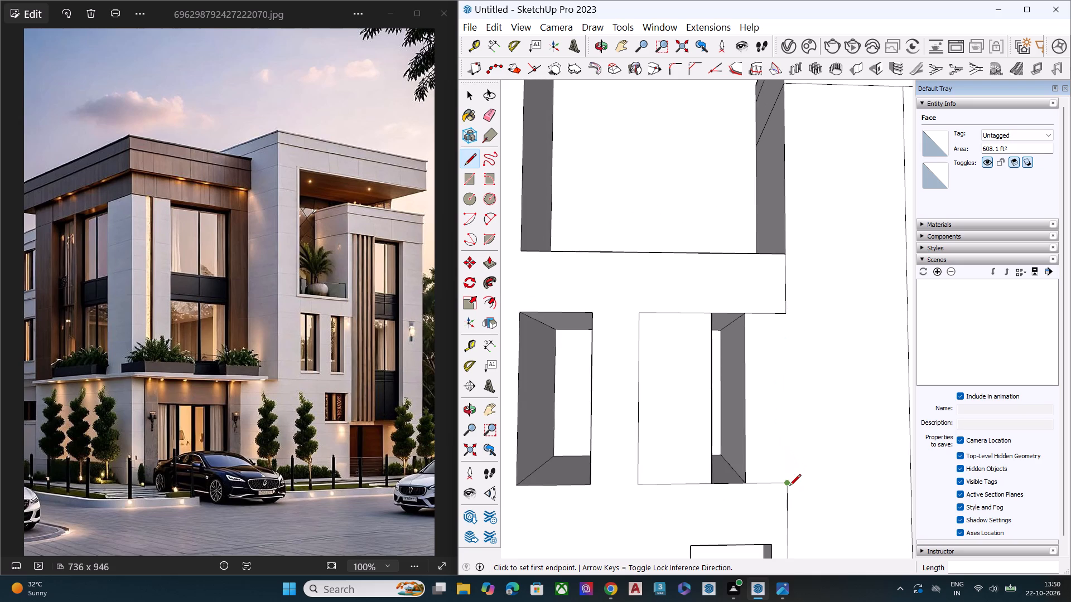
Draw the missing vertical edge beside the second window, about 19' 3" long, joining the two open corners along the projecting volume.
left_click(787, 480)
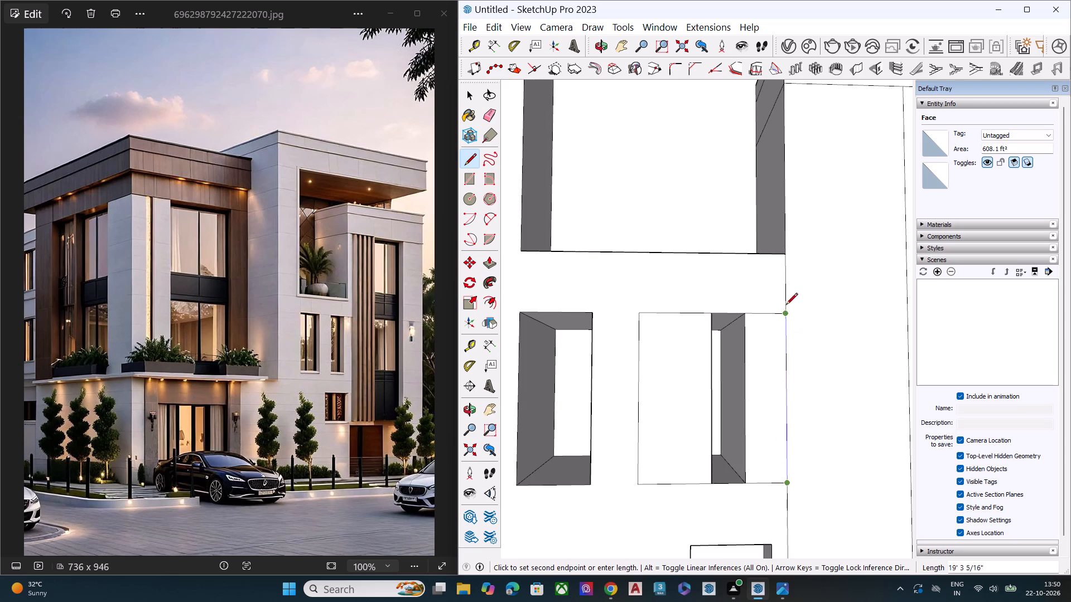
left_click(784, 315)
key("space")
Push the second window's side face nearest the first window slightly farther inward to make the opening narrower.
middle_click_drag(723, 358, 741, 342)
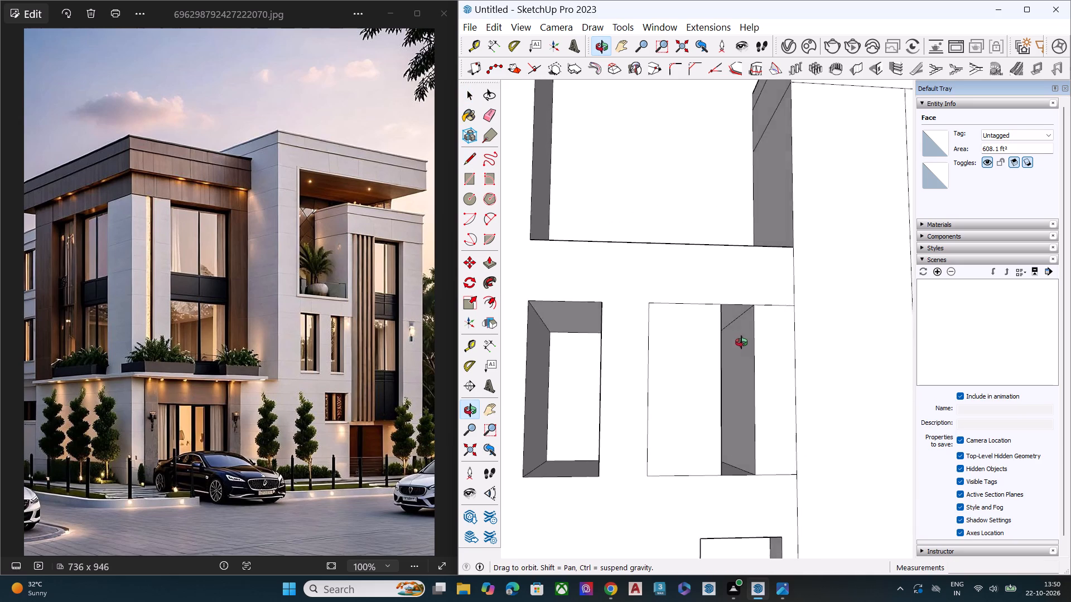
middle_click_drag(741, 342, 776, 413)
scroll(758, 381, "up", 3)
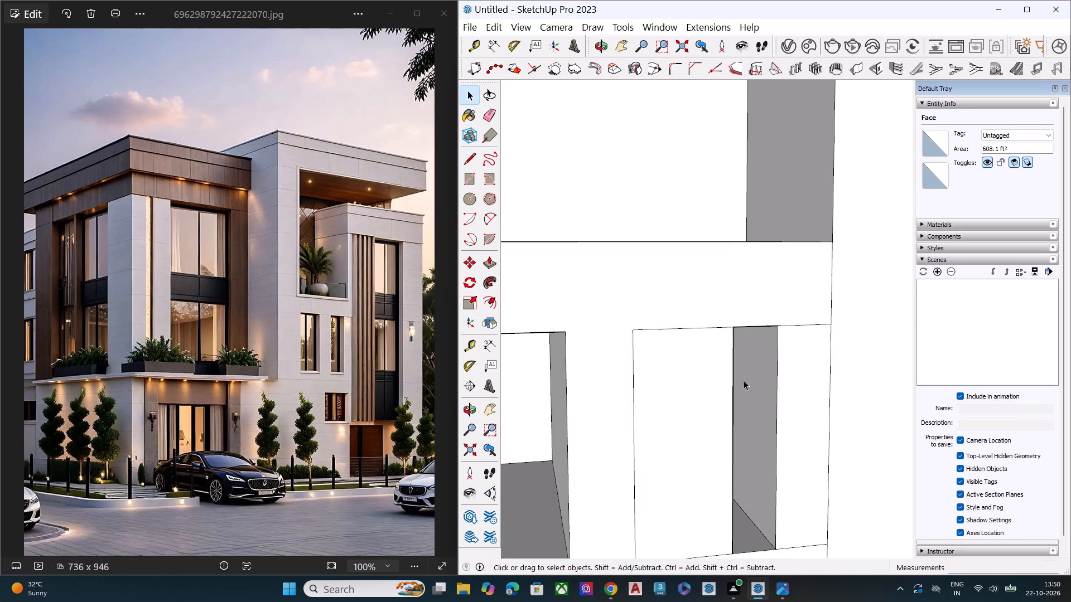
middle_click_drag(726, 379, 620, 382)
scroll(622, 382, "up", 1)
left_click(693, 392)
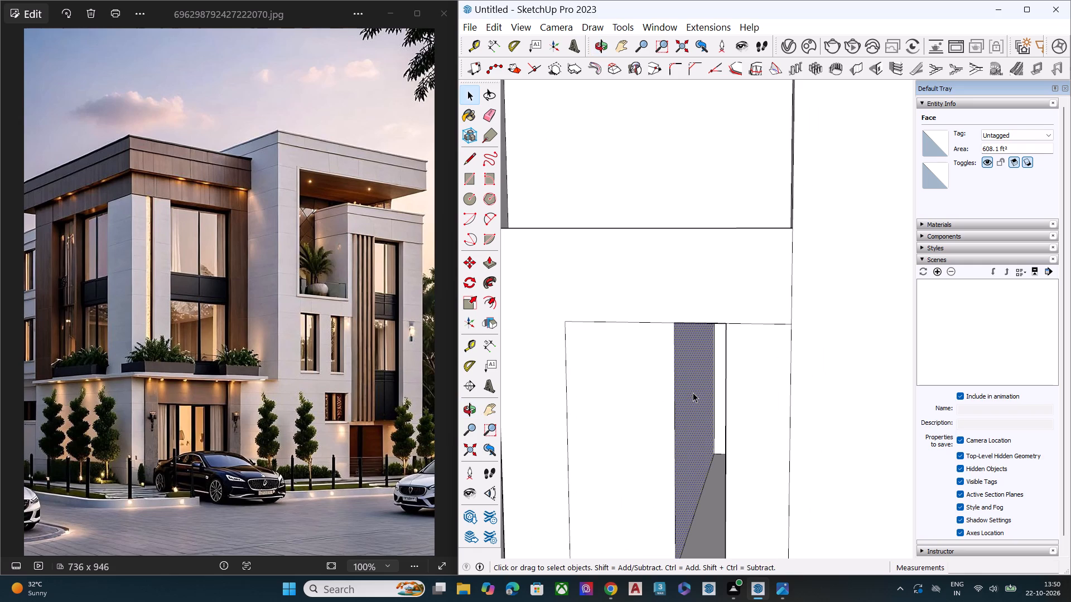
key("p")
left_click(693, 392)
left_click(702, 390)
key("space")
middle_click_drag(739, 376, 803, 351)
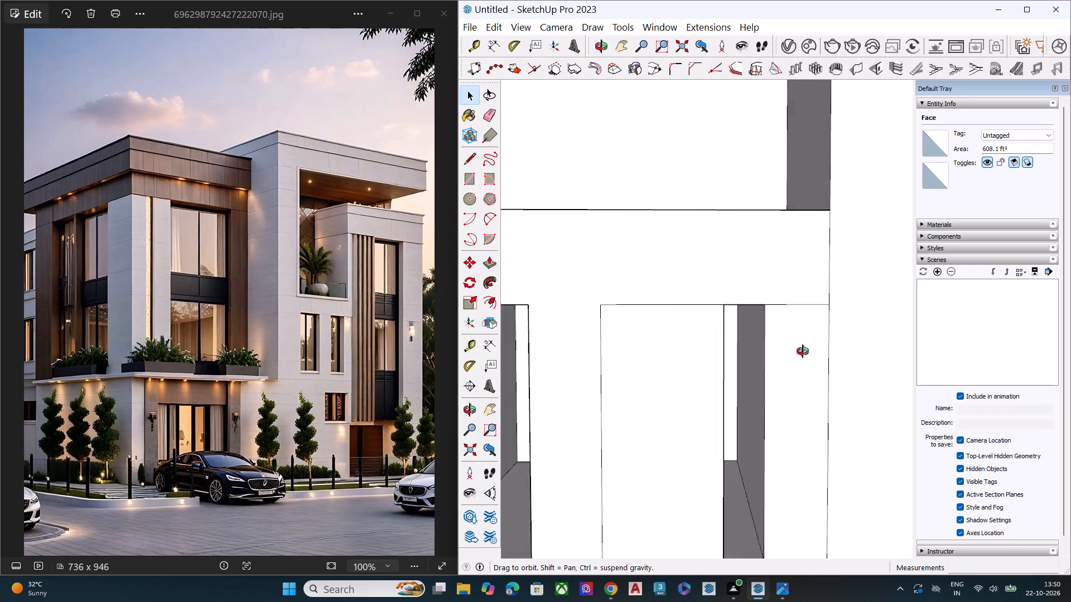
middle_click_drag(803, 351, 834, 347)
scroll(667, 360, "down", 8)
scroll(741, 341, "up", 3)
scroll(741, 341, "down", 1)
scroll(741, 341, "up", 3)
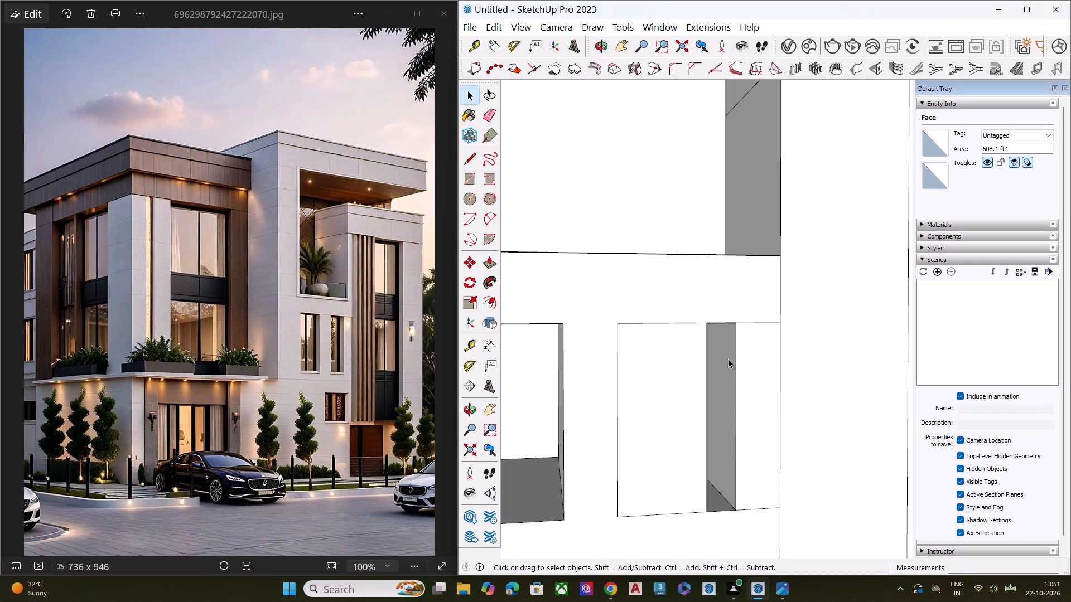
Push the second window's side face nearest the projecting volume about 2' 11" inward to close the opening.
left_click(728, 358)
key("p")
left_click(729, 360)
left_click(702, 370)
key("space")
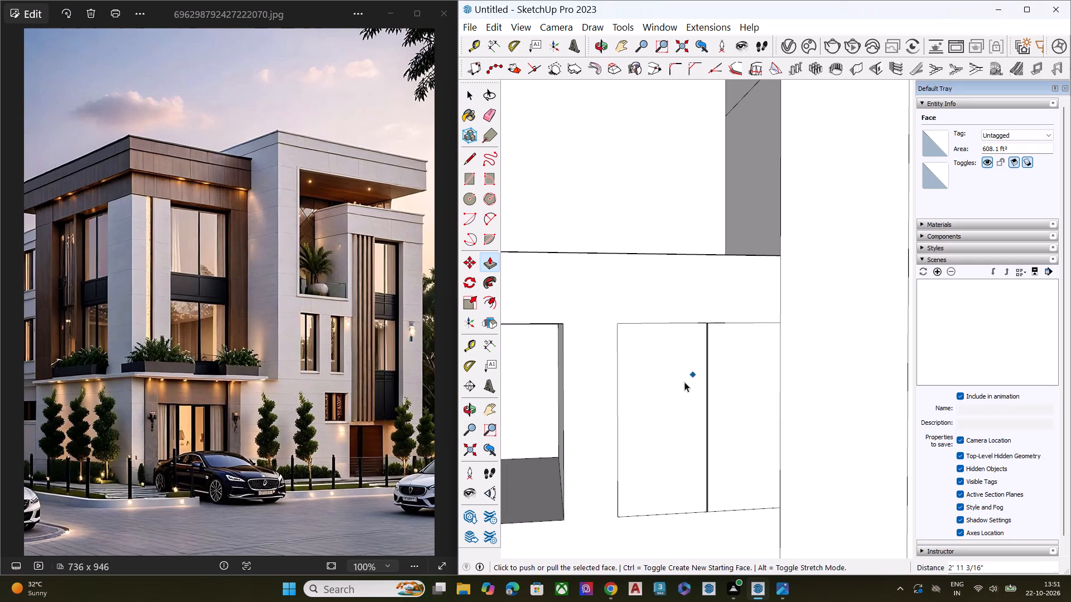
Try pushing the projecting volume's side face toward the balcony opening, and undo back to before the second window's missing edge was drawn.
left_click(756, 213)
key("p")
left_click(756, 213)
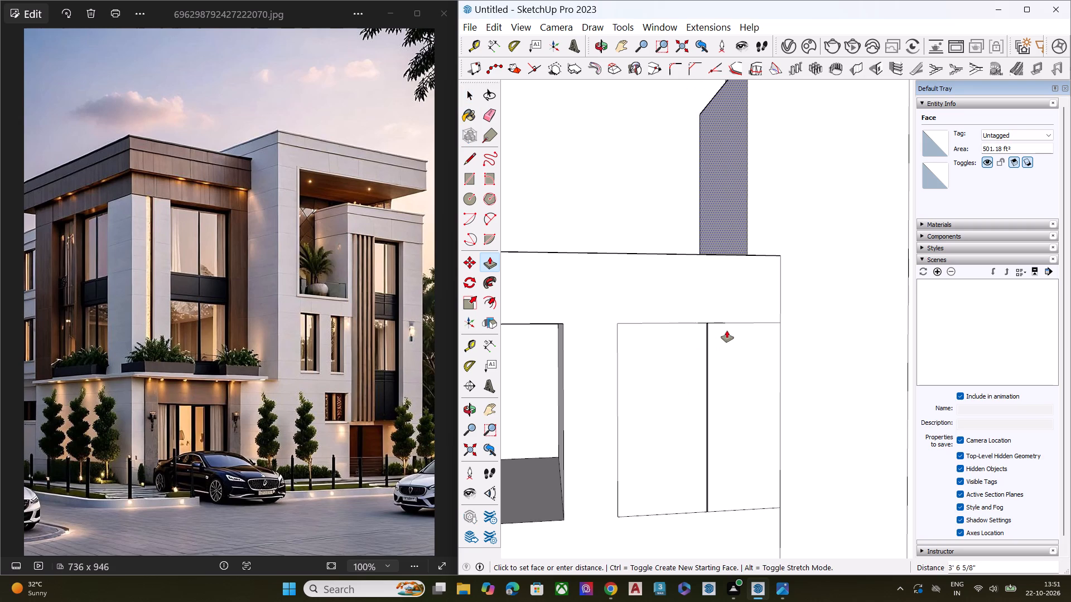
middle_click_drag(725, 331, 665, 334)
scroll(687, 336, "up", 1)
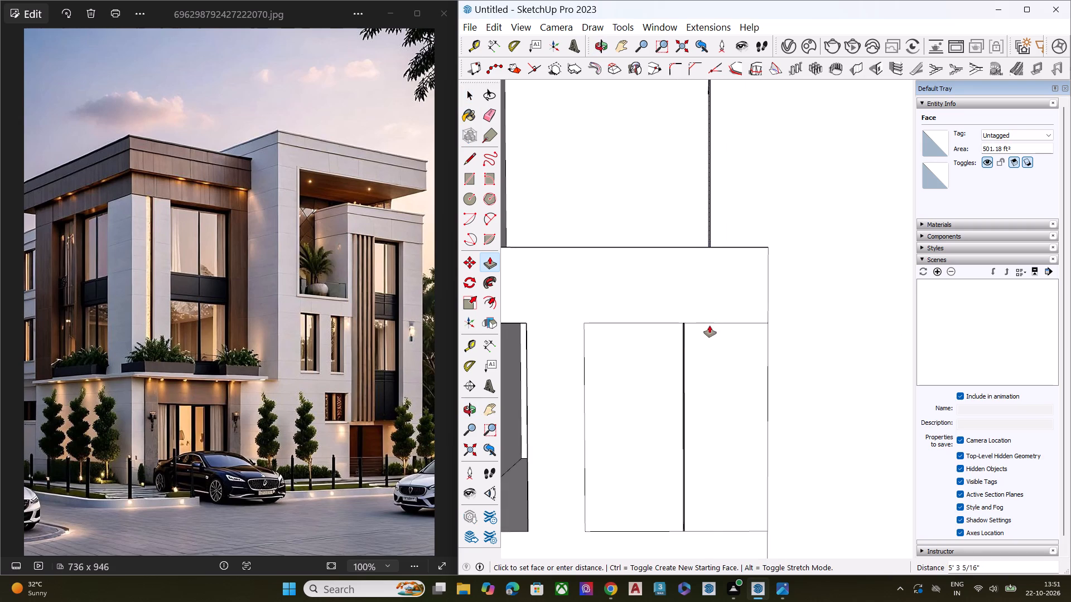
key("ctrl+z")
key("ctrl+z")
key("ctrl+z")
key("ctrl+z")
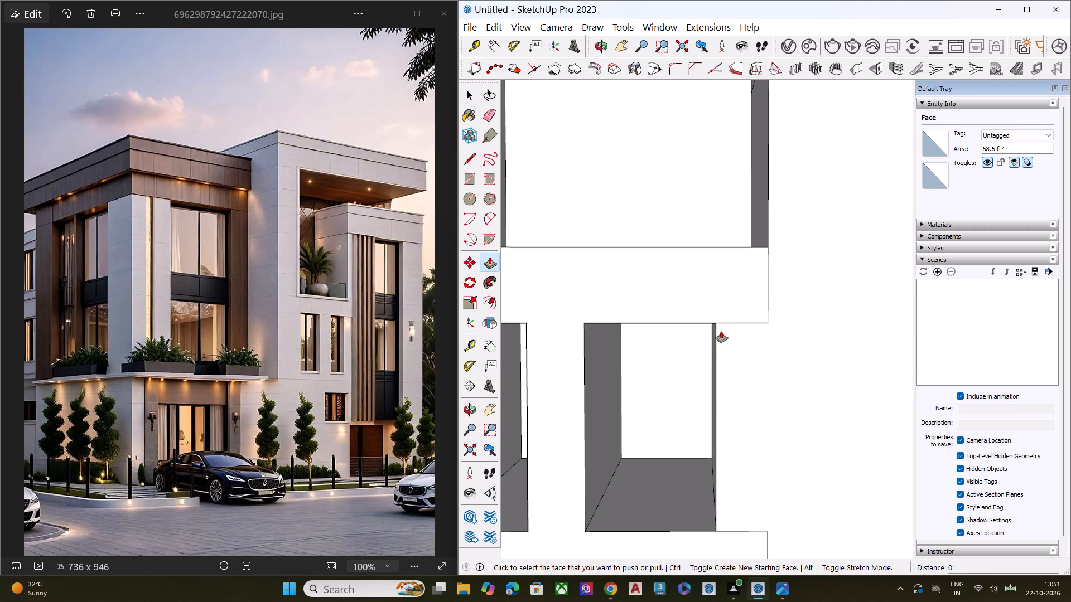
Push the second window's side face across to its opposite side to close the opening.
scroll(714, 337, "down", 3)
key("space")
middle_click_drag(726, 355, 871, 315)
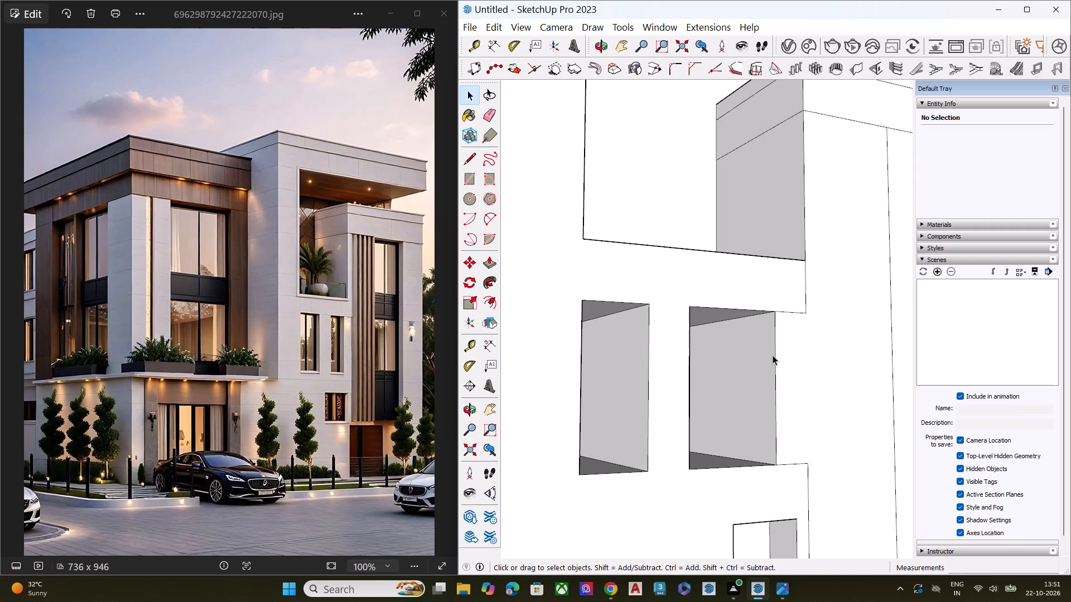
left_click(766, 348)
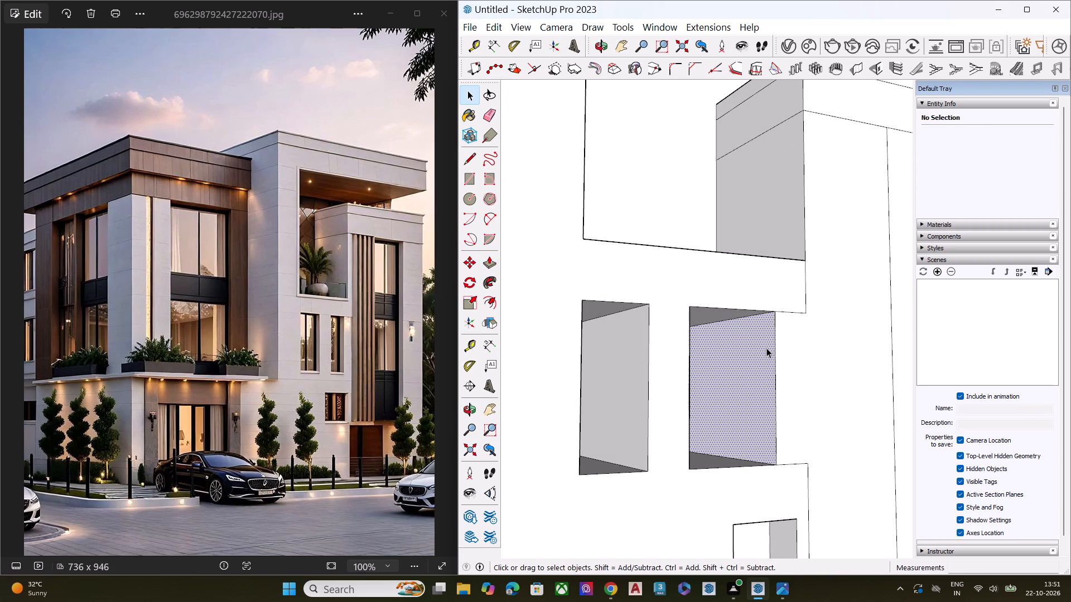
key("p")
left_click(766, 348)
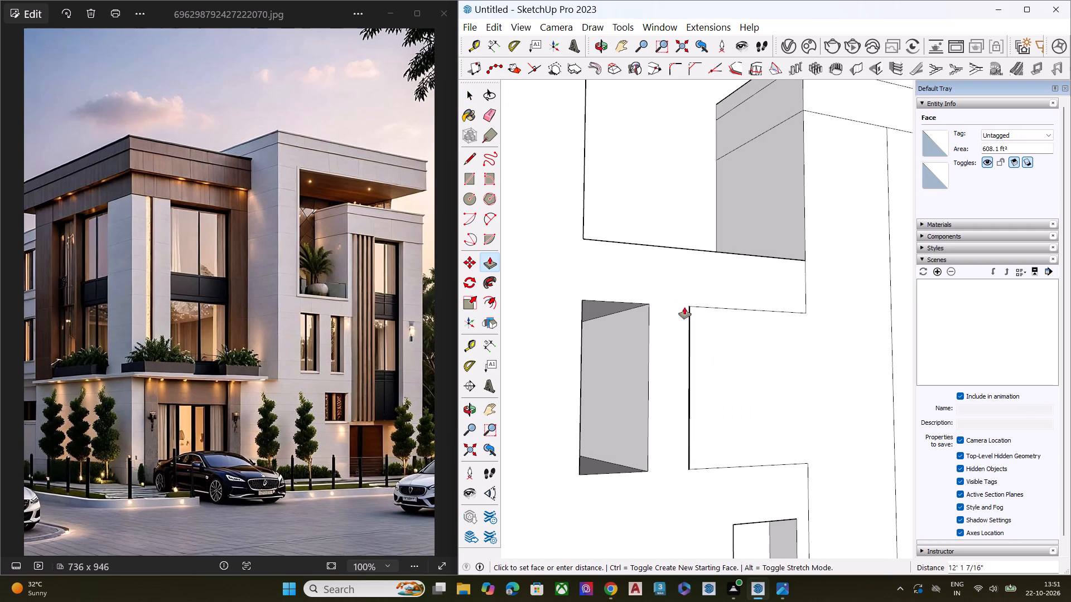
left_click(689, 327)
key("space")
Draw the missing vertical edge along the projecting volume, joining the two open corners of the closed second window's outline.
middle_click_drag(731, 347, 624, 411)
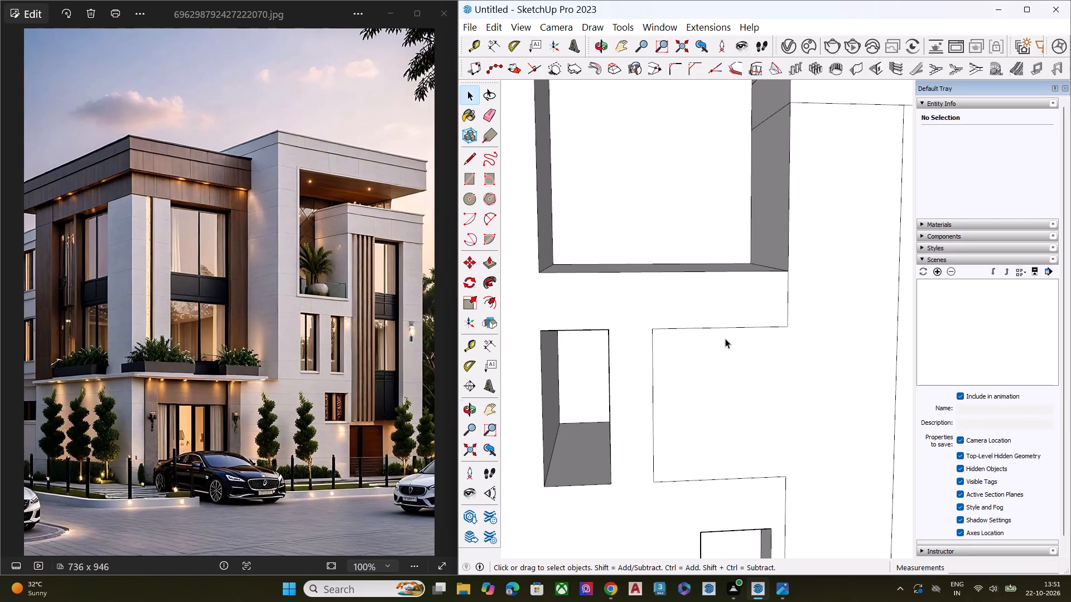
key("l")
left_click(786, 474)
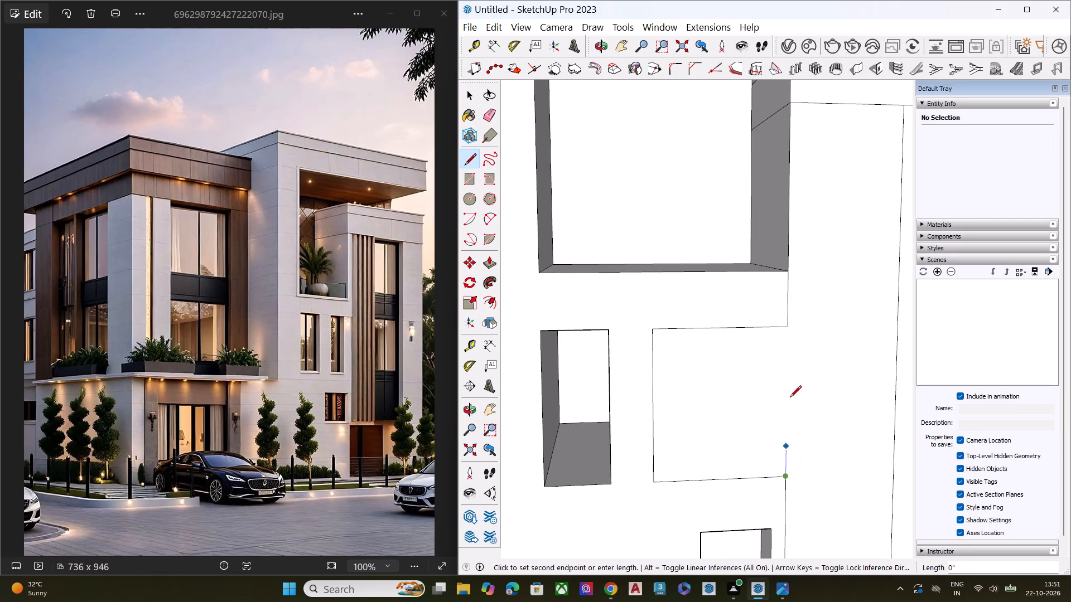
left_click(787, 326)
key("space")
scroll(740, 288, "down", 3)
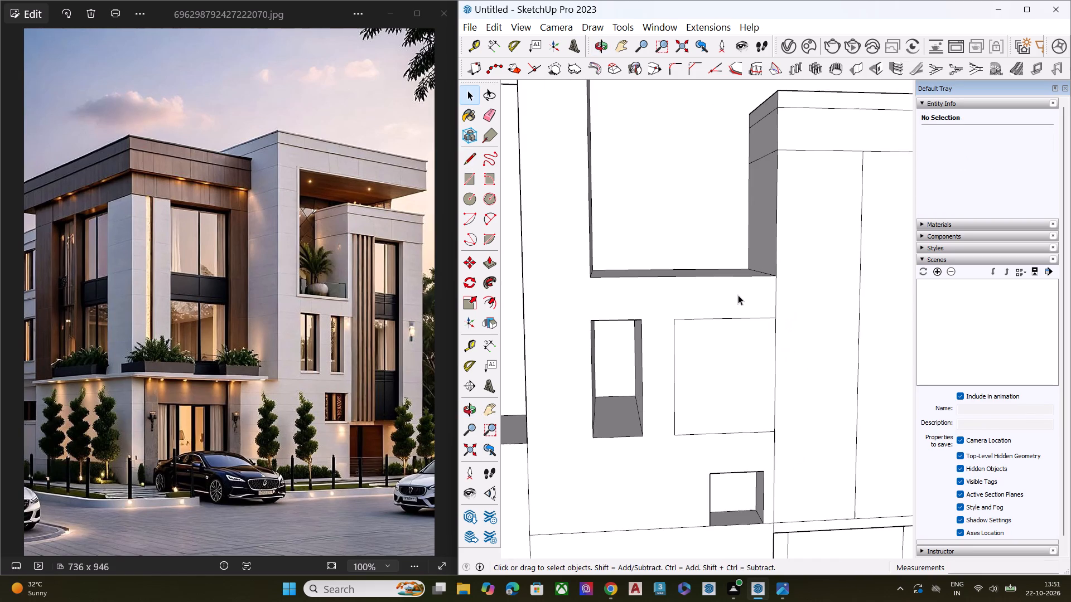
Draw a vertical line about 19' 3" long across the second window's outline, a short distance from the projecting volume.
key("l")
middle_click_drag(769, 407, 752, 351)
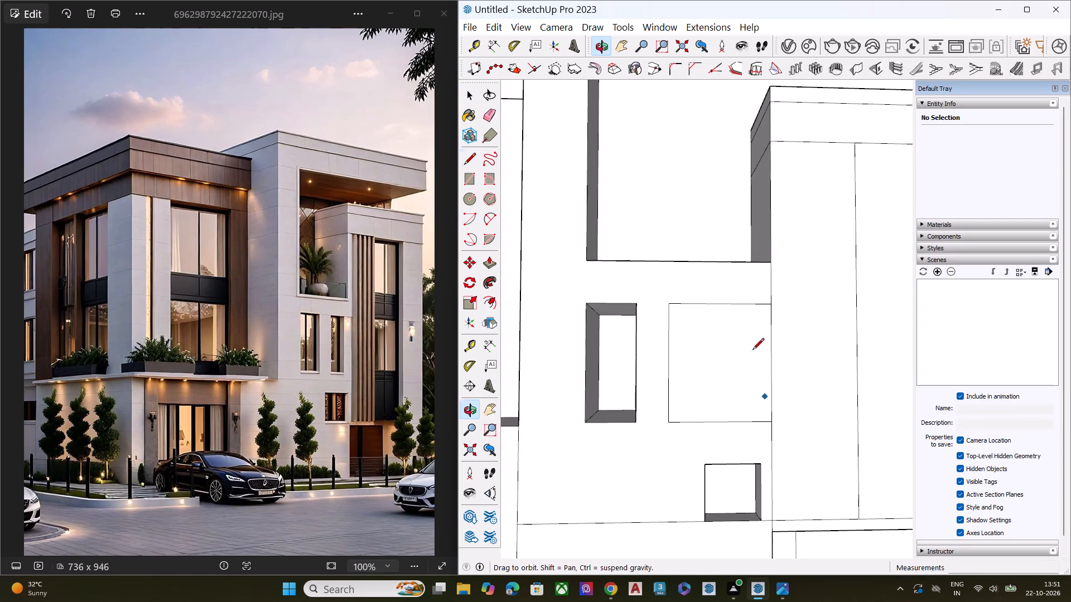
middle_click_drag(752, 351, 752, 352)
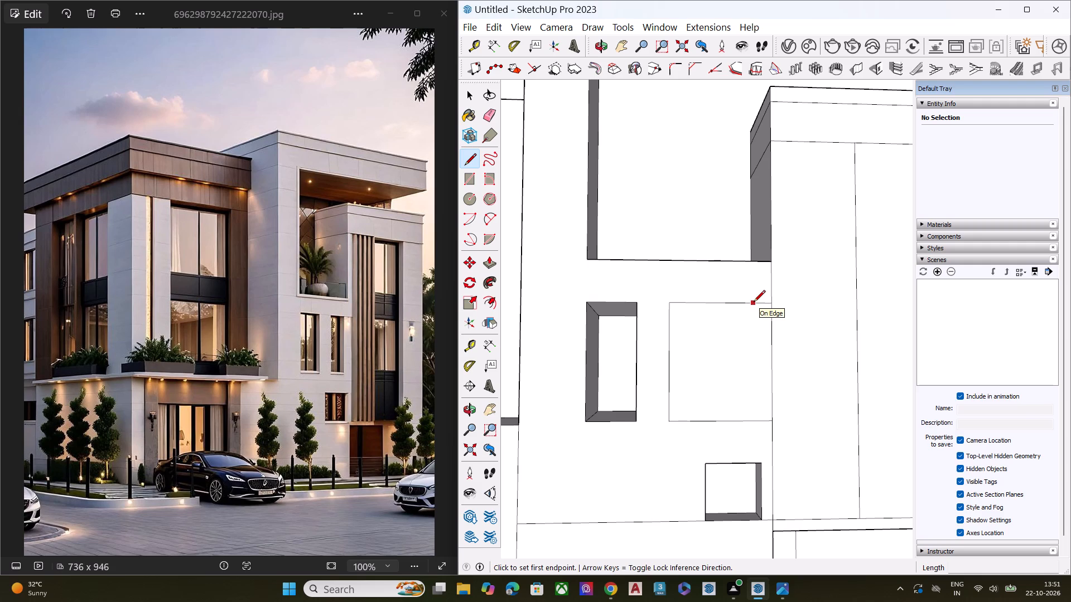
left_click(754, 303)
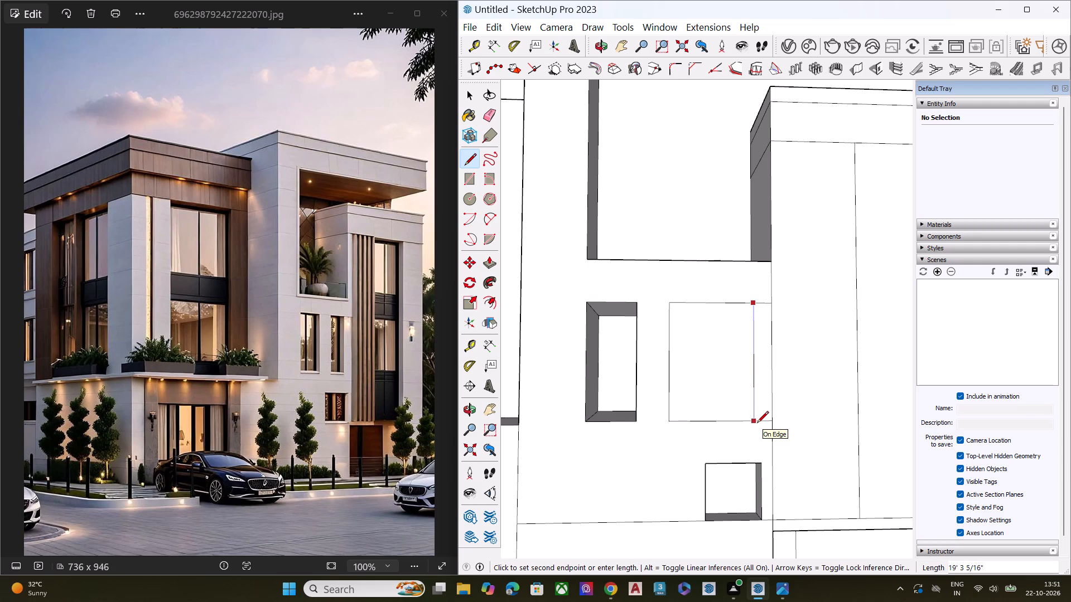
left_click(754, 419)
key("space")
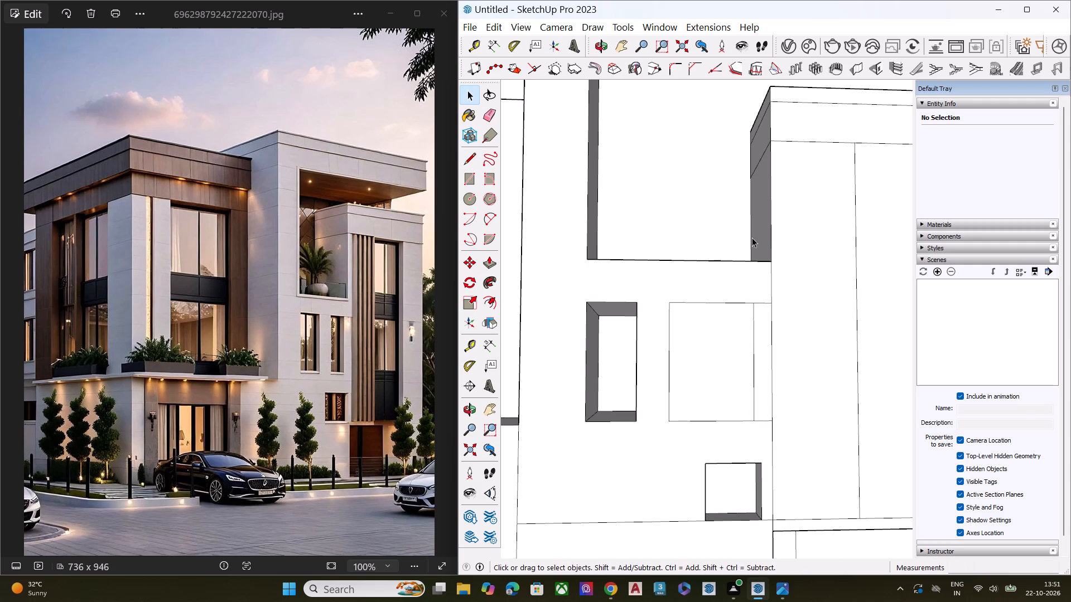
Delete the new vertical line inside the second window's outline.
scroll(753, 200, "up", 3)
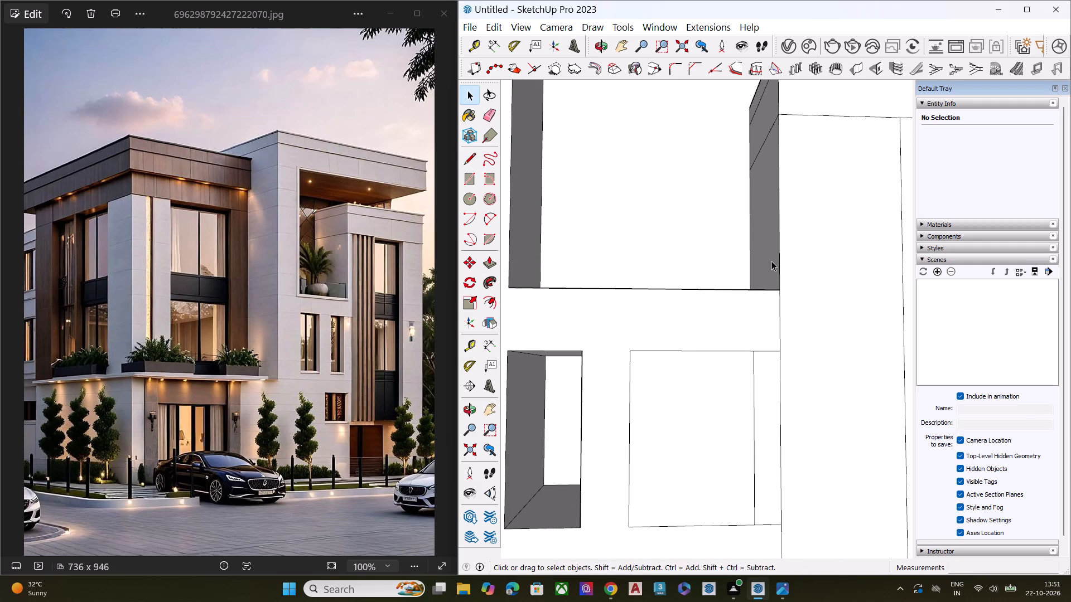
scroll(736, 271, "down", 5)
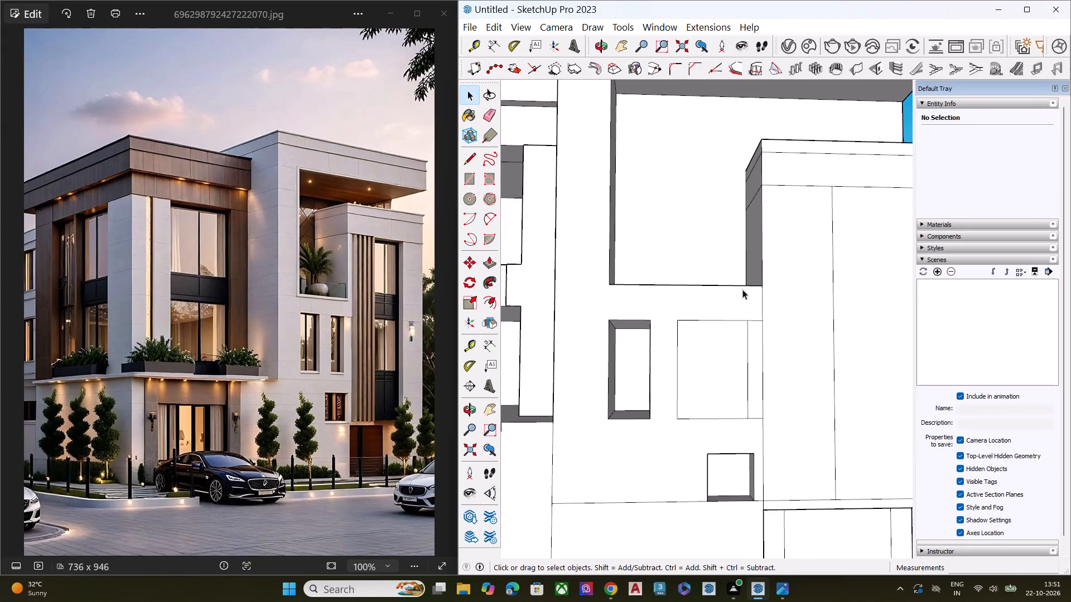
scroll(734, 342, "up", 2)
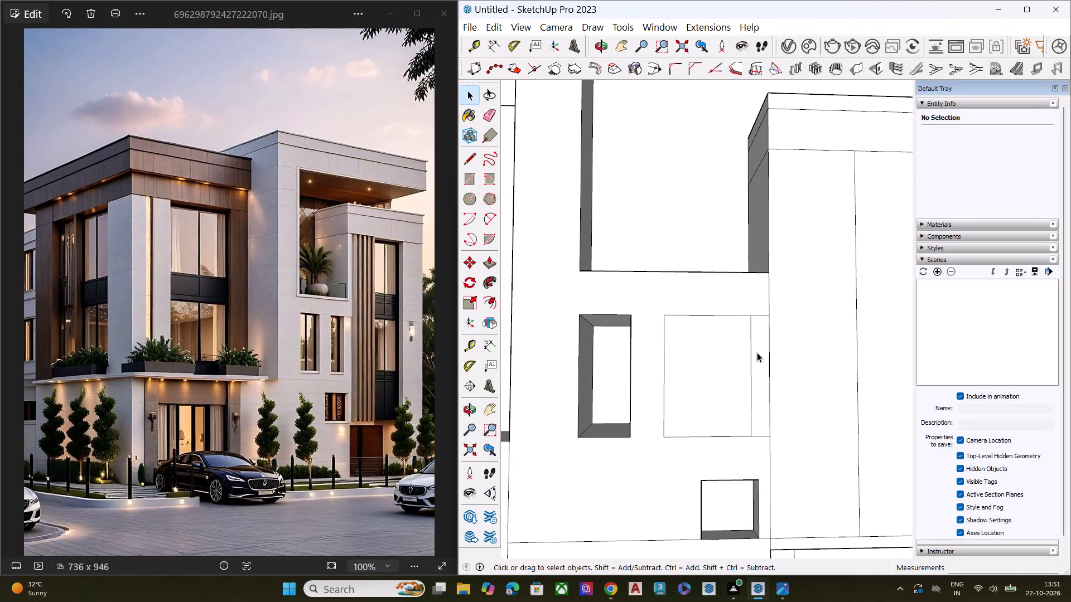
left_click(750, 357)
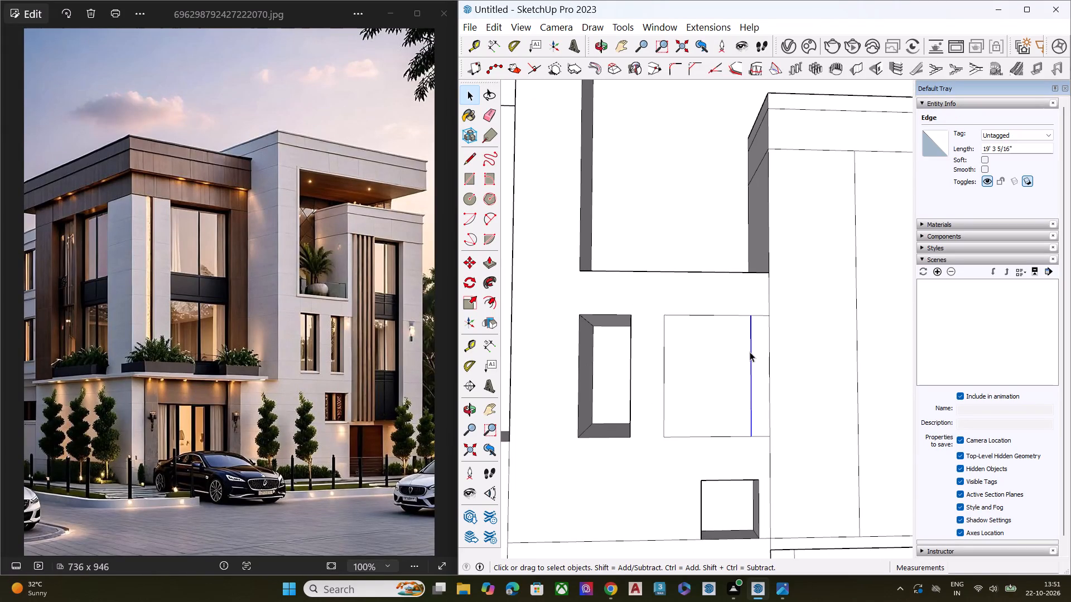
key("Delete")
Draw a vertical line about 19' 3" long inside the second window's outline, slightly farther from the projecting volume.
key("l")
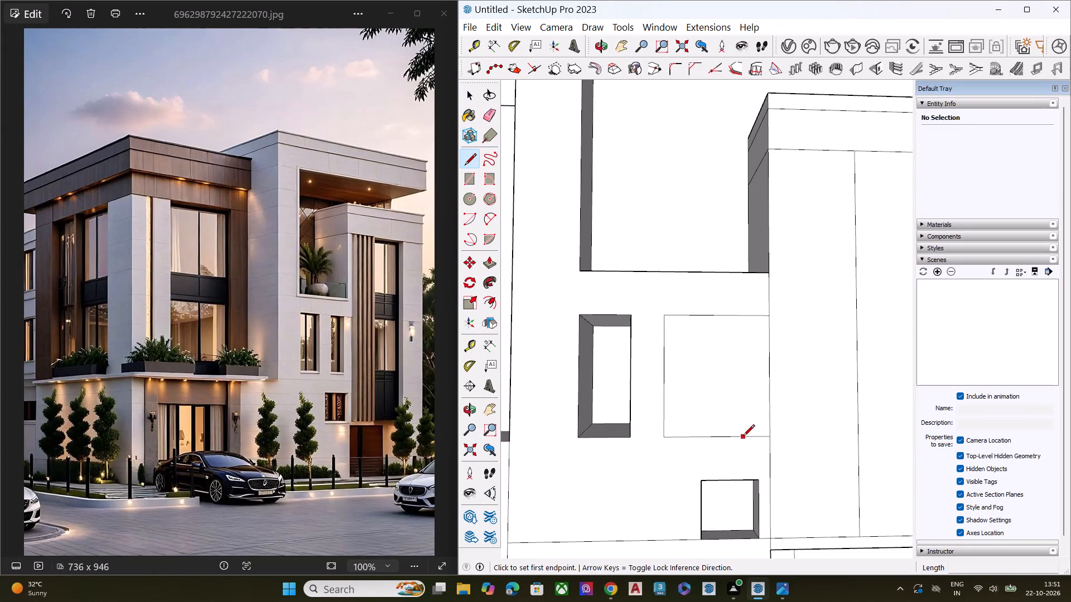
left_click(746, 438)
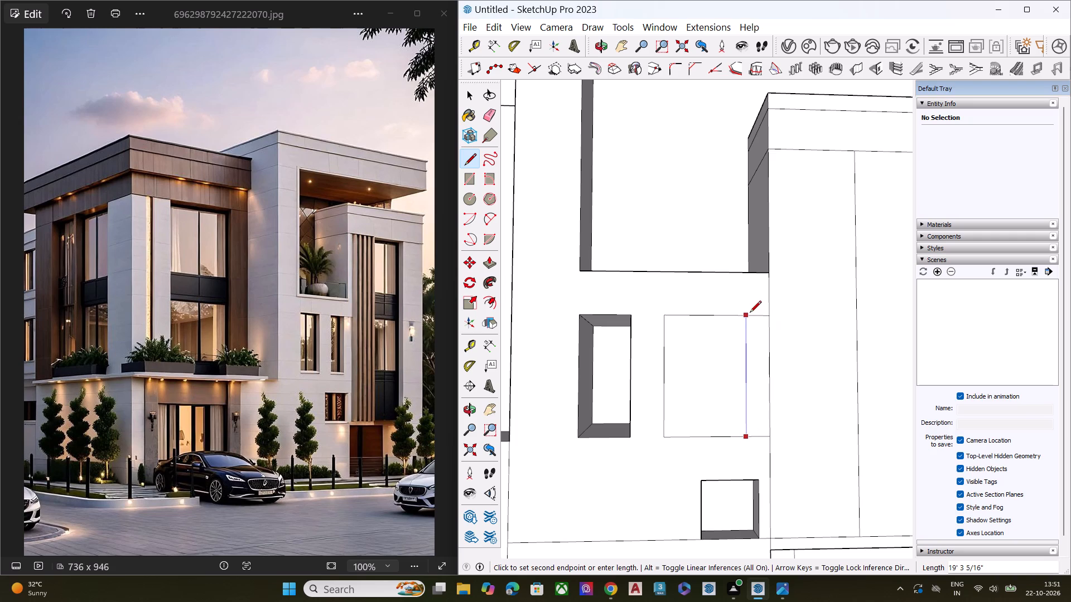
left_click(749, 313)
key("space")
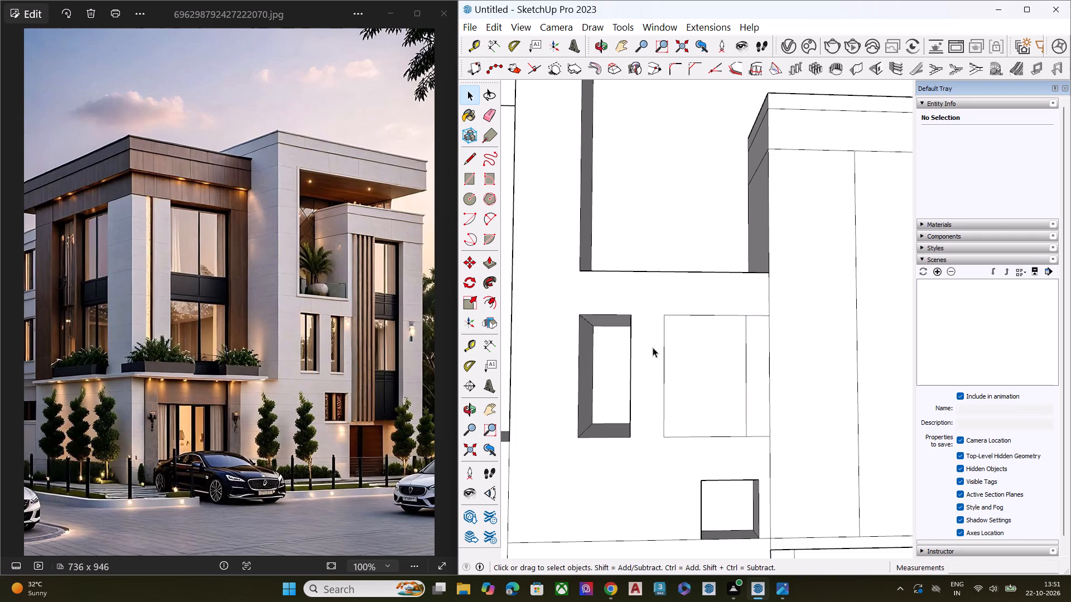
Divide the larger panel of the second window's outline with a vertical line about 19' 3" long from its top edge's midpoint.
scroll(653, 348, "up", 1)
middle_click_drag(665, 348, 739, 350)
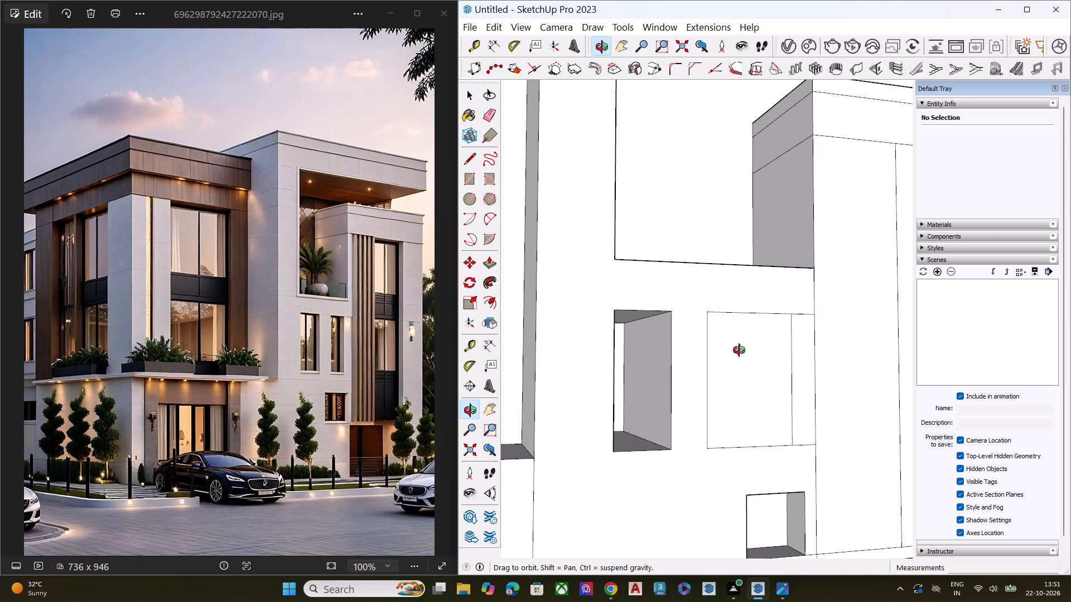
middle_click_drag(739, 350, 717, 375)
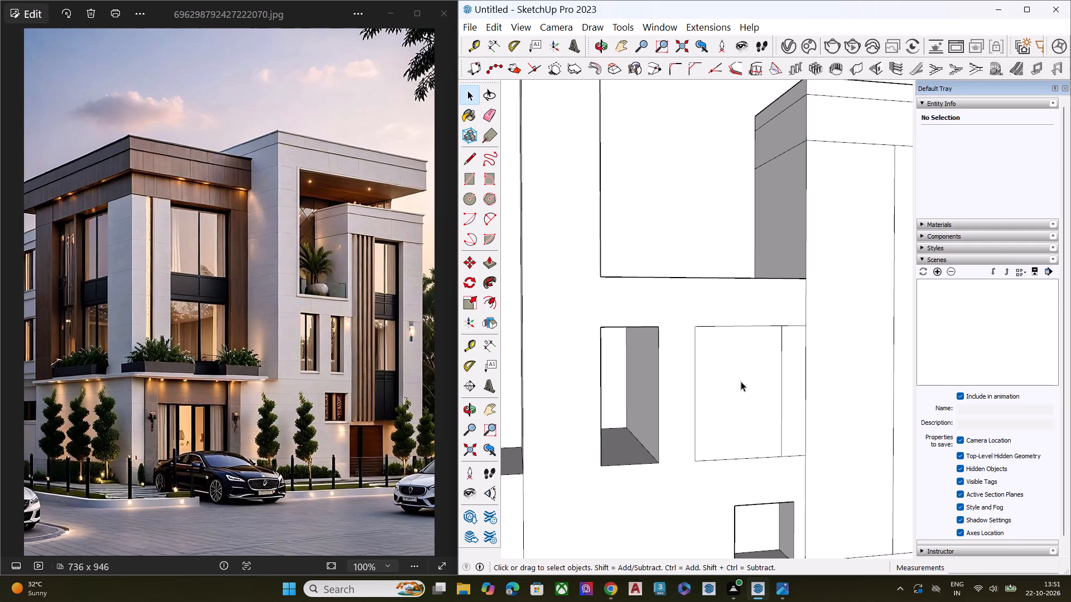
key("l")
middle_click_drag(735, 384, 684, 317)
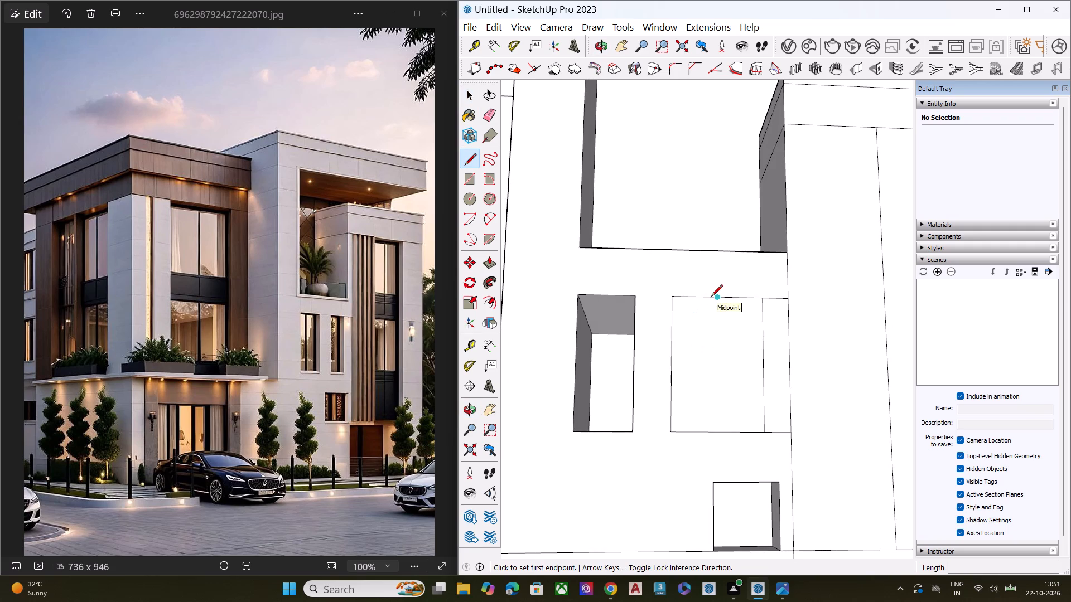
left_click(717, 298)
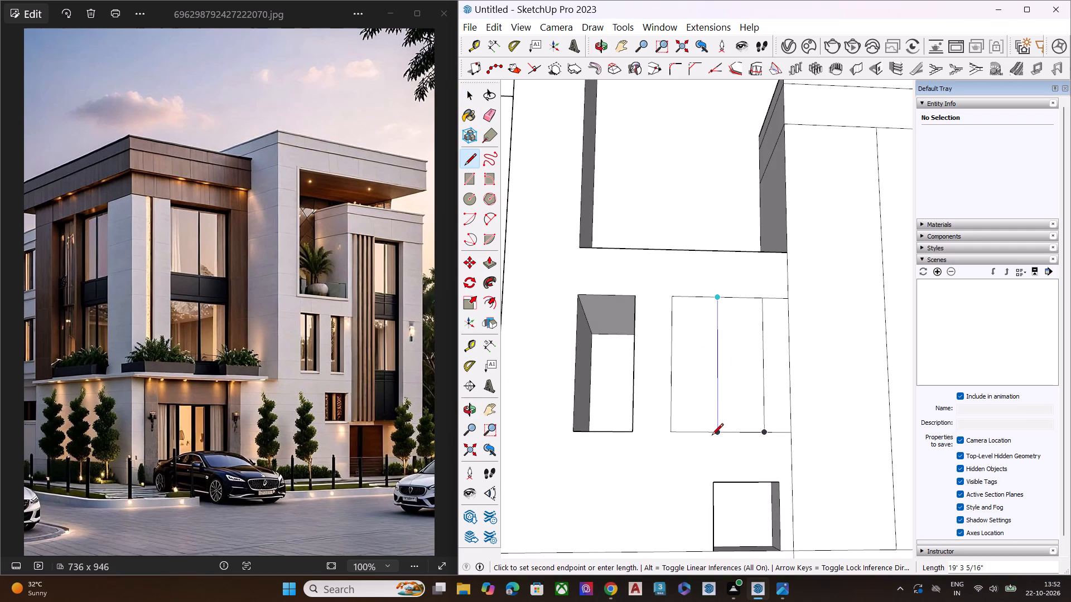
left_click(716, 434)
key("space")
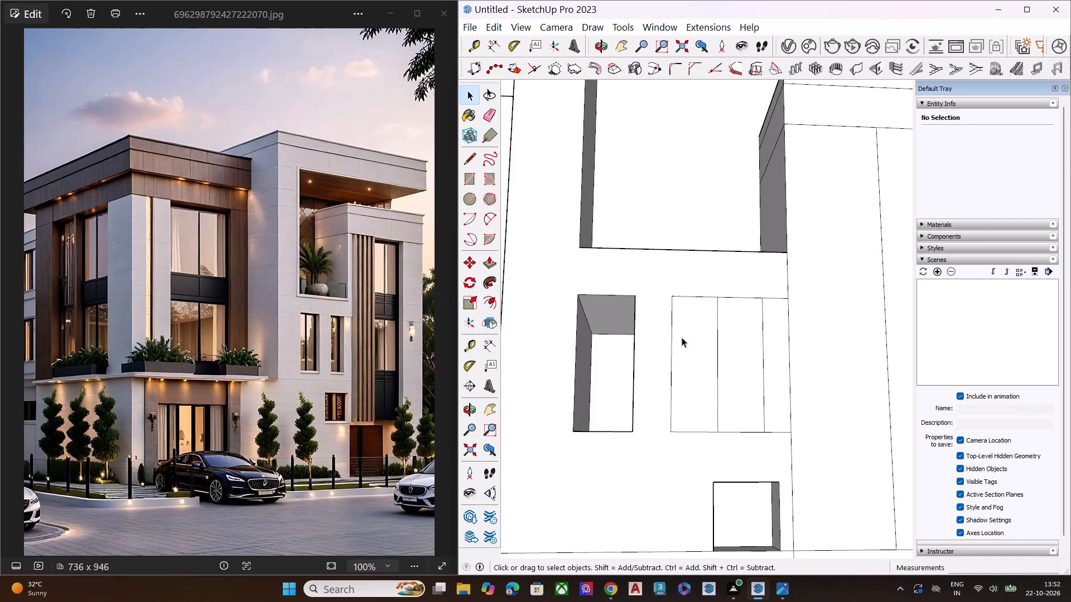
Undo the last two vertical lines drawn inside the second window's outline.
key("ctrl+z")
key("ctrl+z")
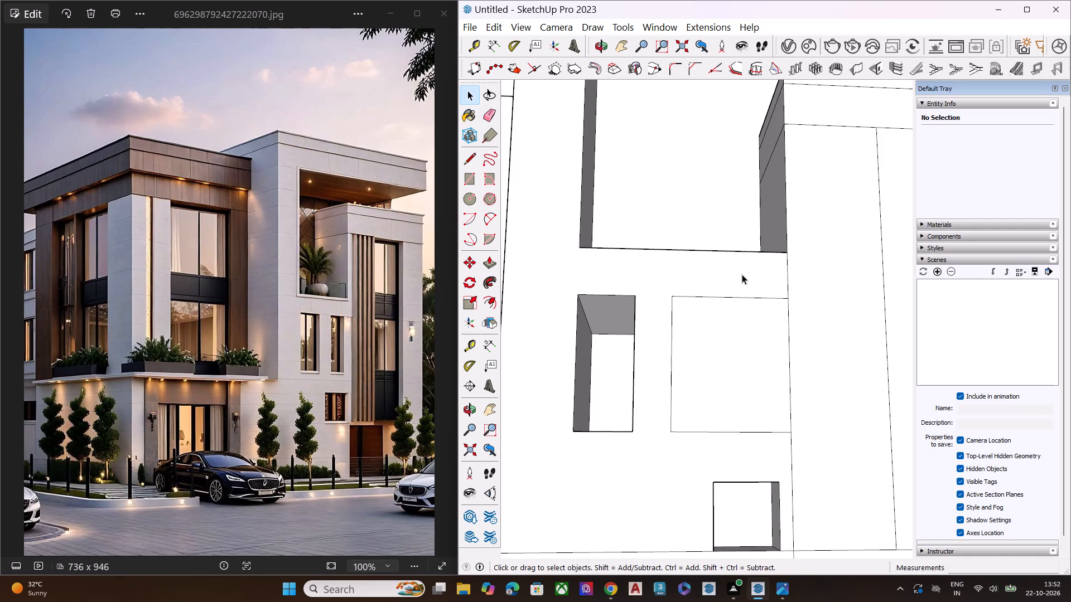
Push the projecting volume's side face below its top band about 6' 1" outward into the balcony opening.
left_click_drag(775, 229, 771, 240)
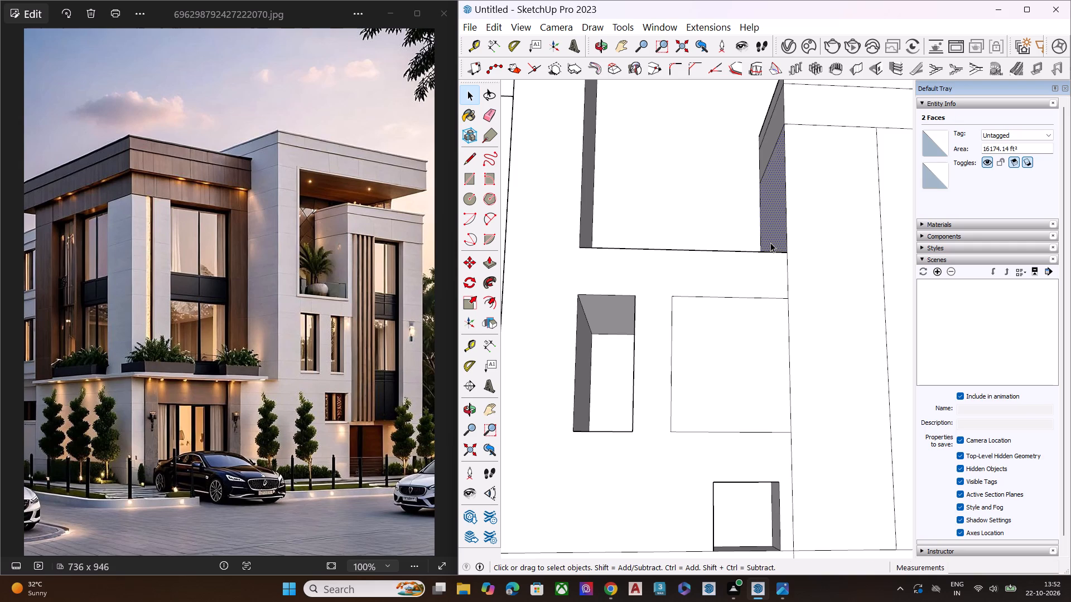
key("p")
left_click(771, 226)
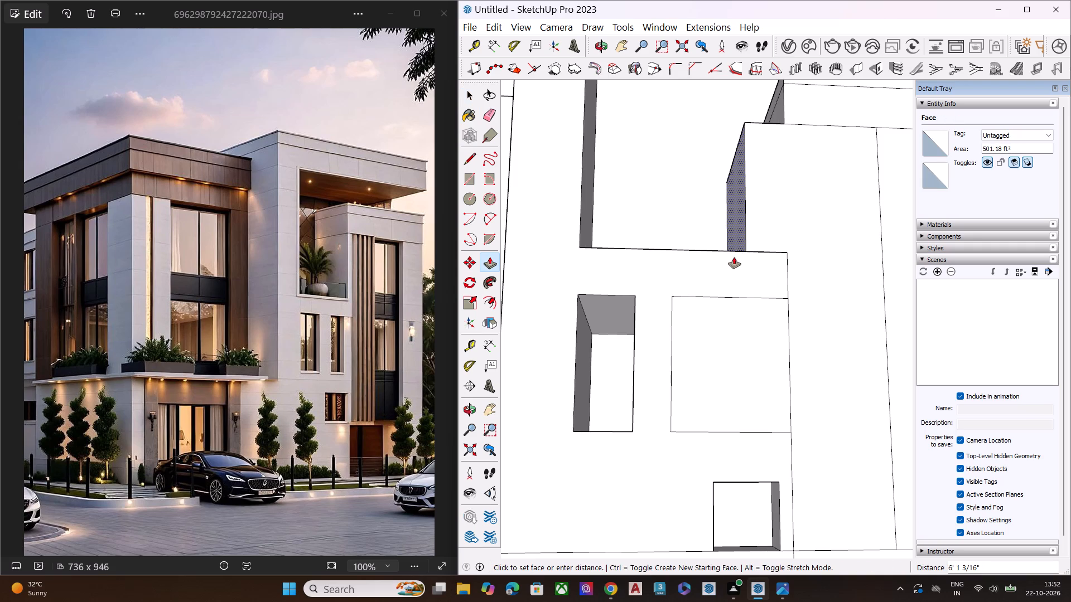
left_click(734, 257)
key("space")
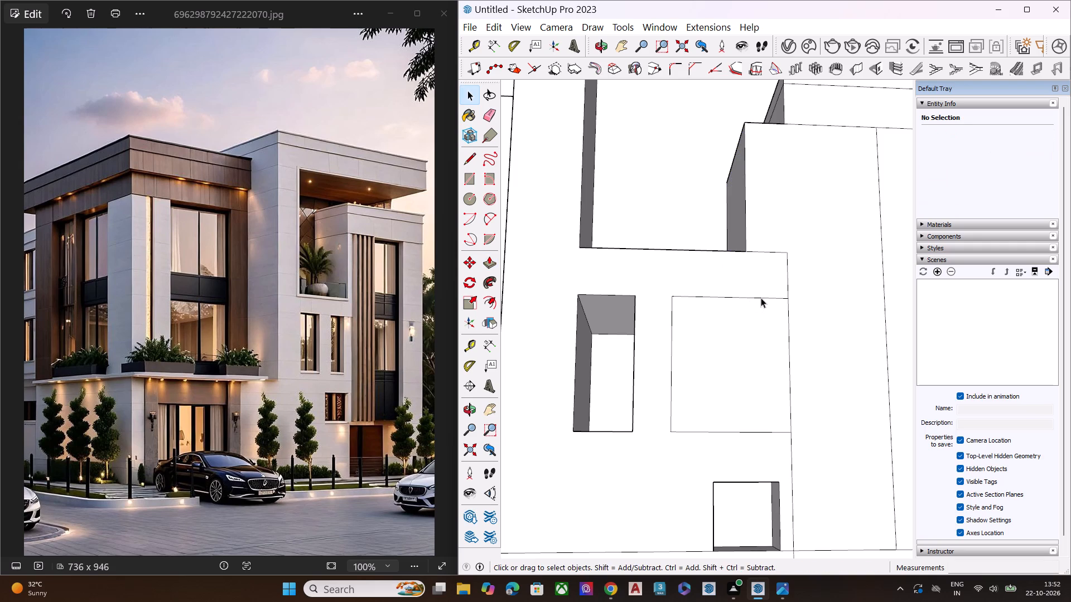
Delete the top edge of the closed second window's outline.
left_click(761, 298)
key("Delete")
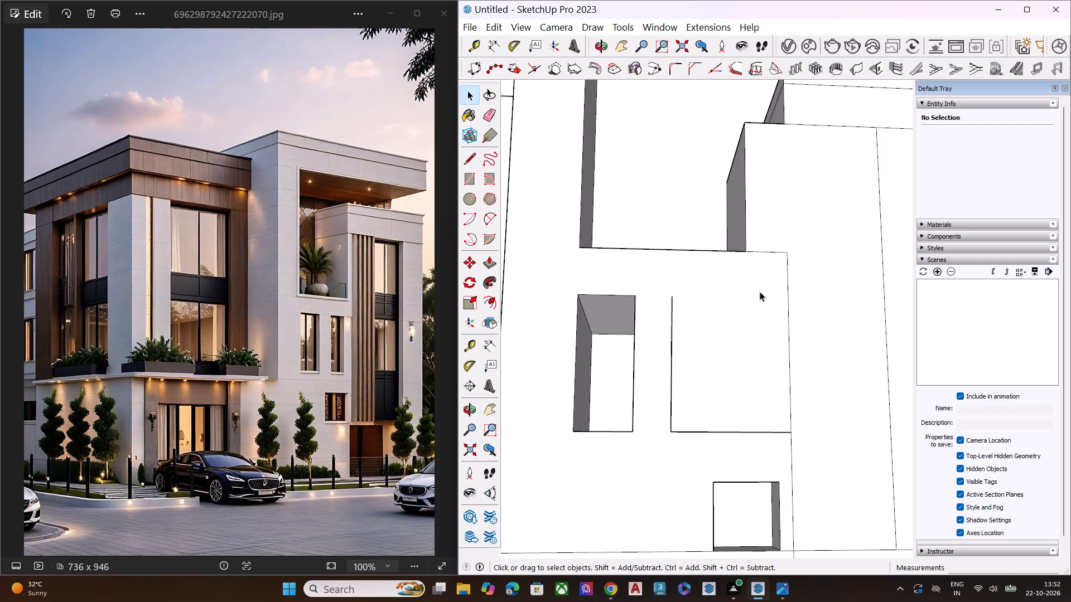
Draw a vertical line from the extended volume's lower corner at the balcony down to the second window outline's bottom edge.
key("l")
left_click(743, 247)
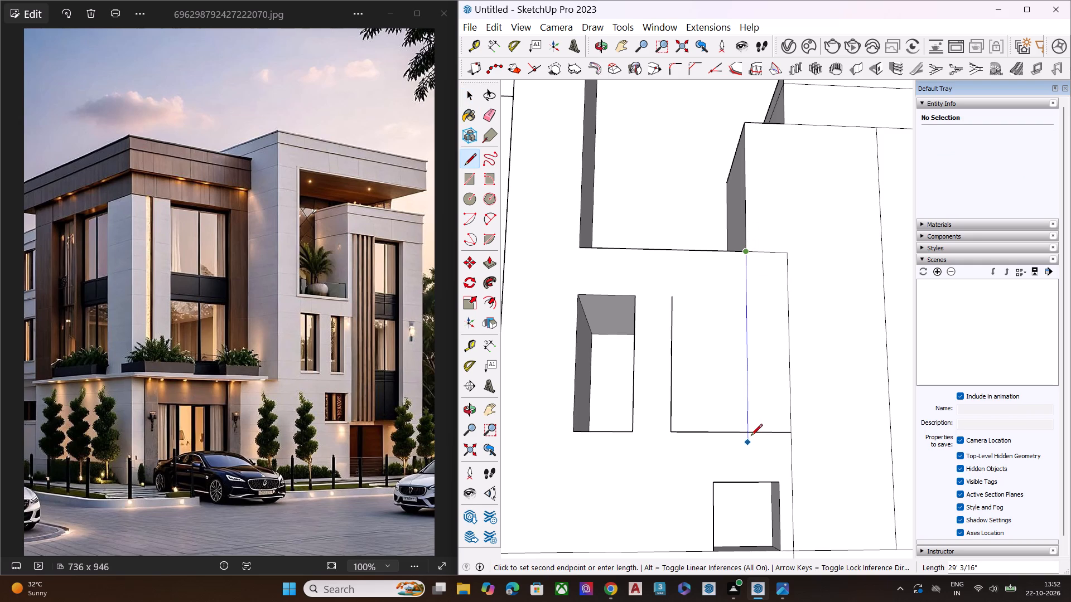
left_click(751, 434)
key("space")
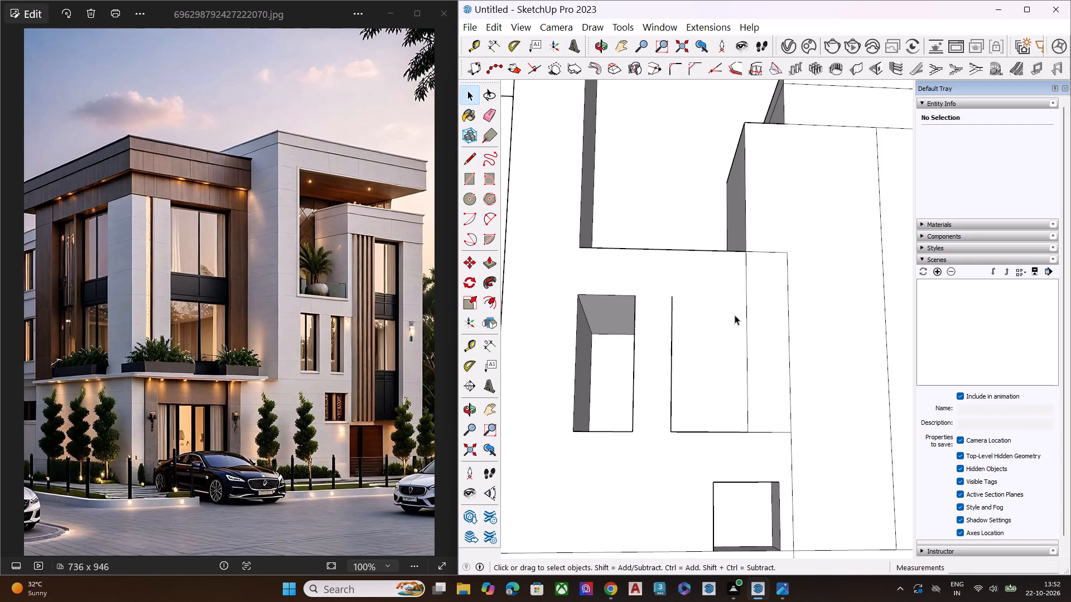
Draw a second vertical line from the balcony opening's lower edge to the second window outline's bottom edge, just inside the previous line.
key("l")
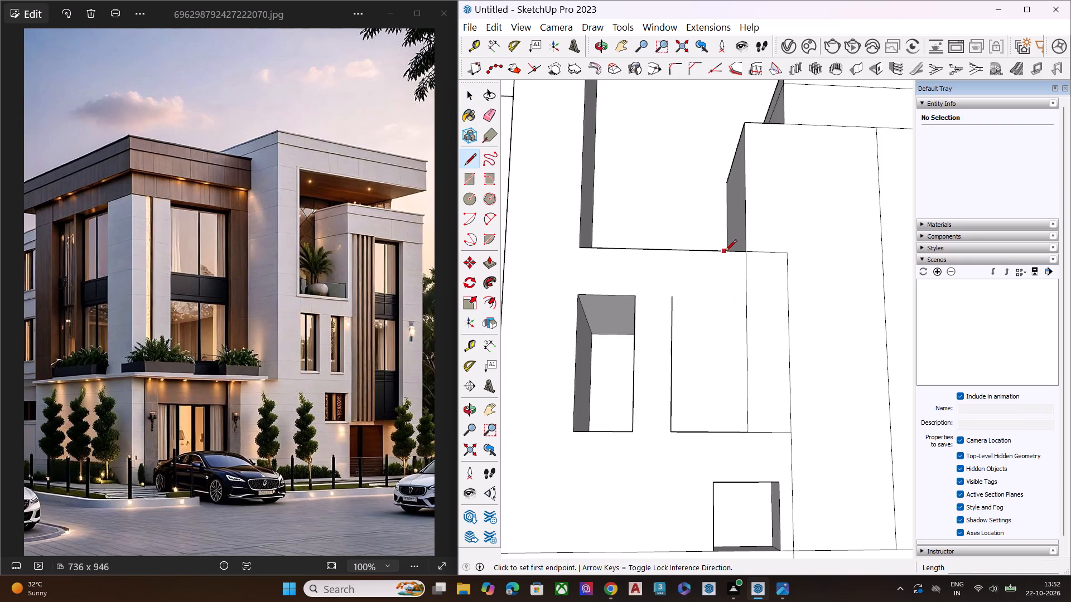
left_click(730, 252)
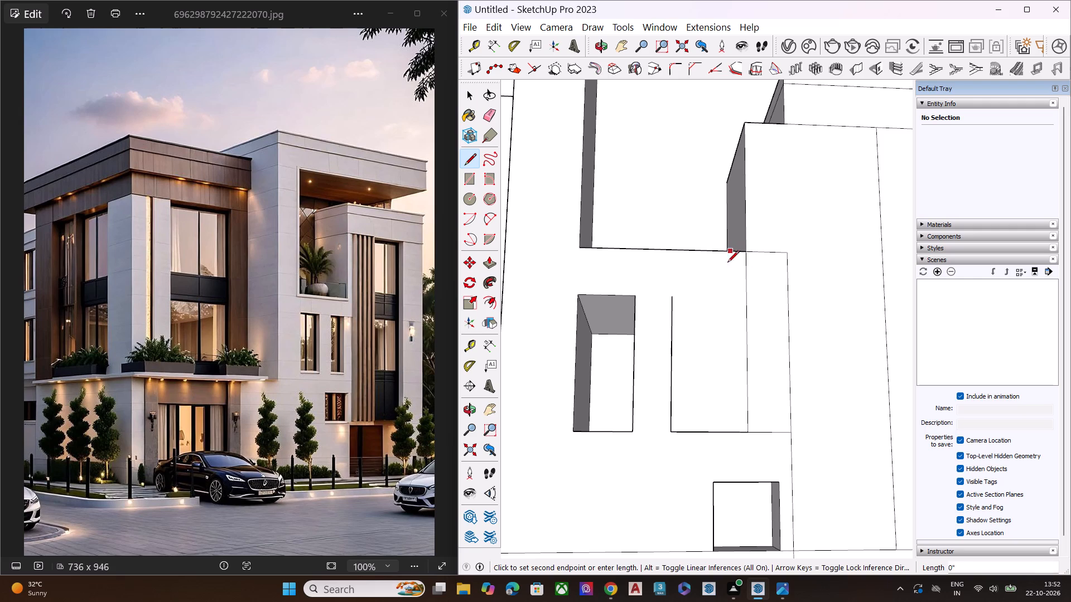
left_click(734, 431)
key("space")
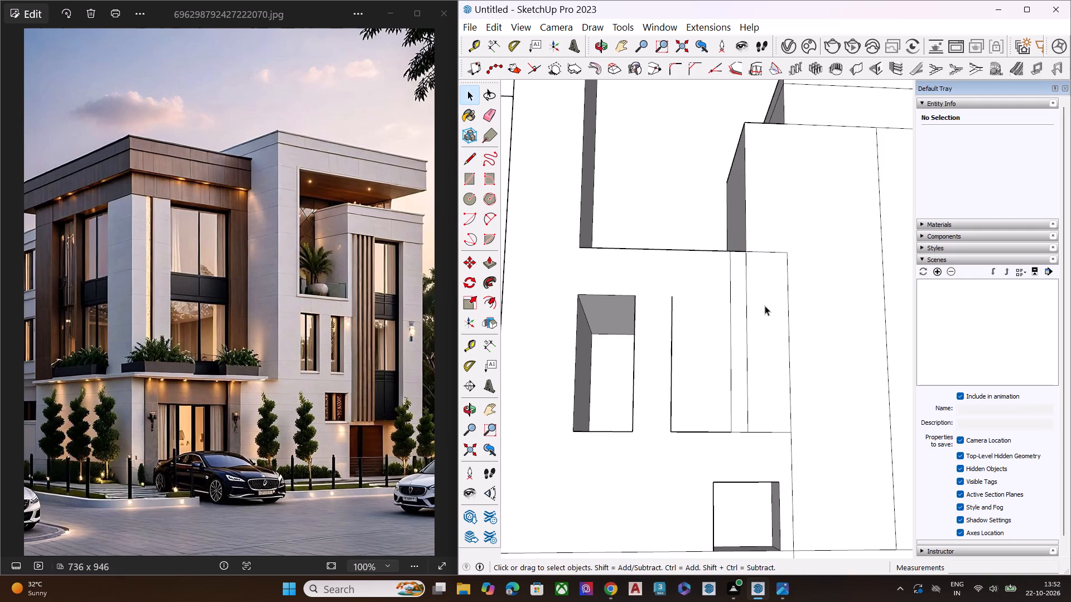
Close the small lower window recess by pulling its back face flush with the wall.
middle_click_drag(769, 301, 774, 337)
scroll(746, 283, "down", 5)
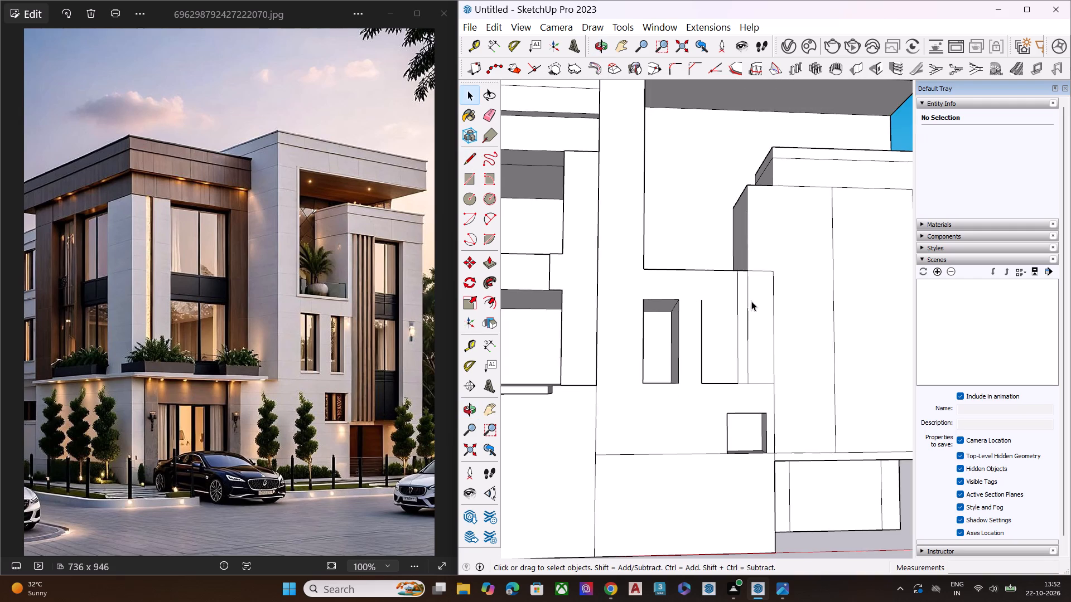
scroll(749, 418, "up", 5)
left_click(747, 433)
key("p")
left_click(744, 437)
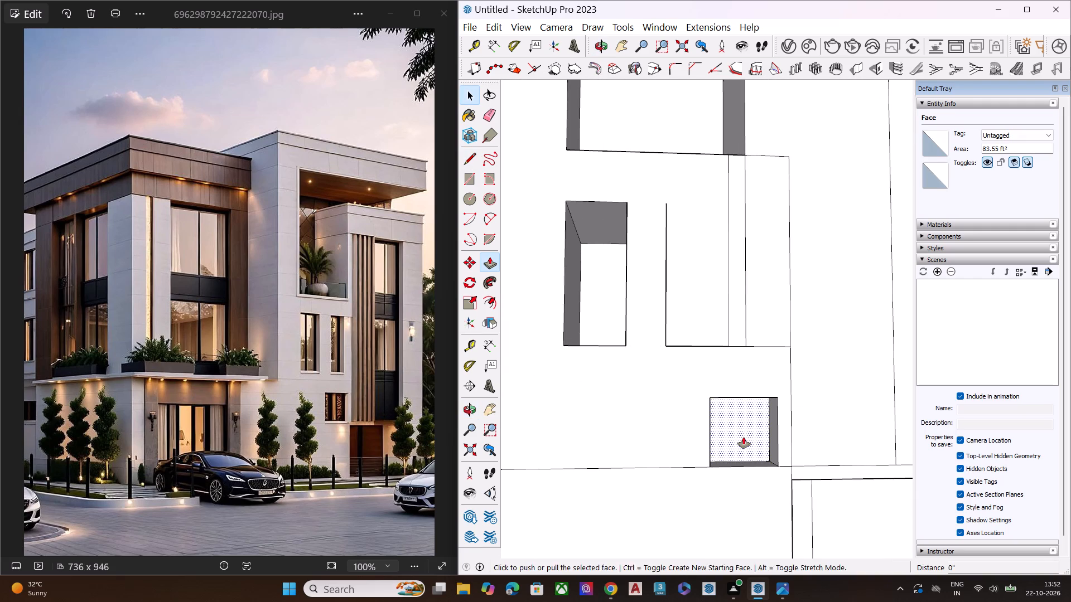
left_click(712, 398)
key("space")
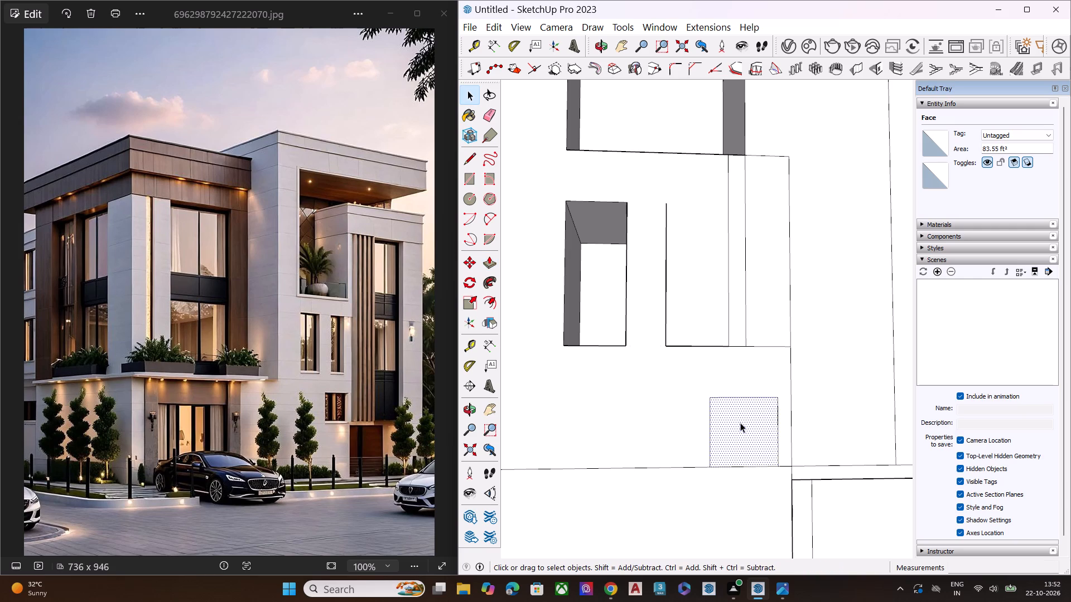
Delete the top edge and both side edges of the closed small lower window's outline.
scroll(740, 423, "up", 1)
scroll(740, 423, "down", 2)
scroll(740, 423, "up", 1)
left_click(745, 394)
key("Delete")
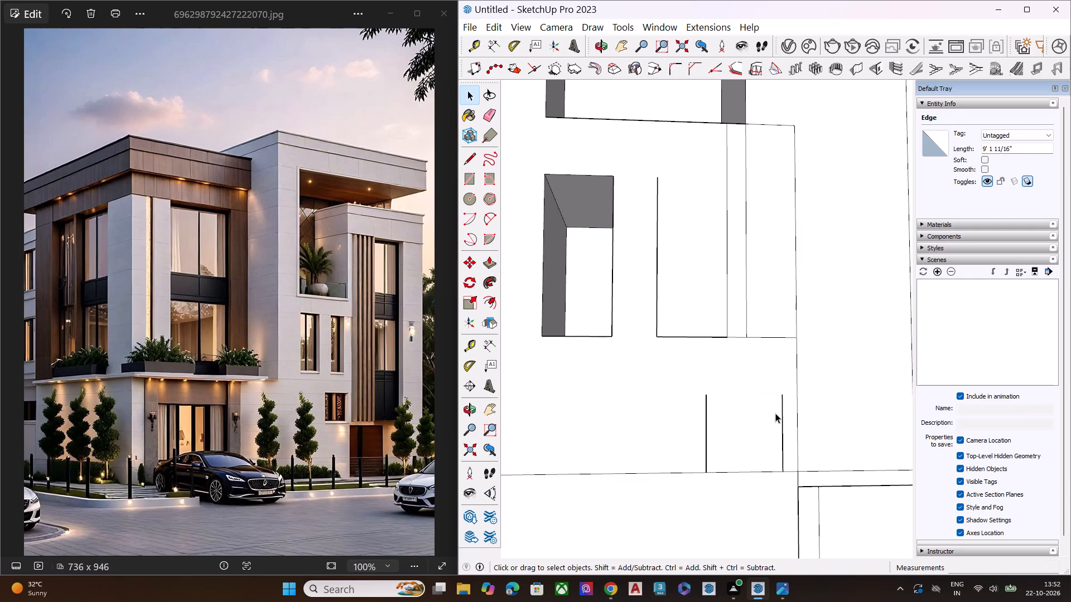
left_click(783, 406)
key("Delete")
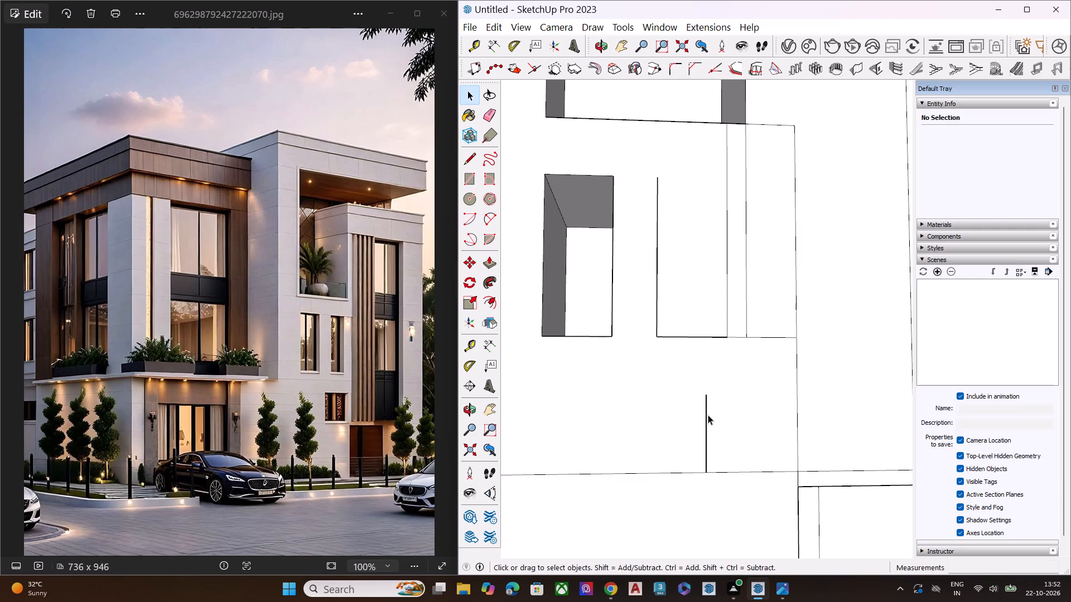
left_click(706, 414)
key("Delete")
Draw a horizontal line from the first window's upper corner across the second window's outline to its outer vertical edge.
scroll(736, 409, "down", 3)
scroll(736, 409, "up", 1)
scroll(736, 409, "down", 2)
middle_click_drag(727, 393, 775, 424)
key("space")
scroll(780, 323, "up", 3)
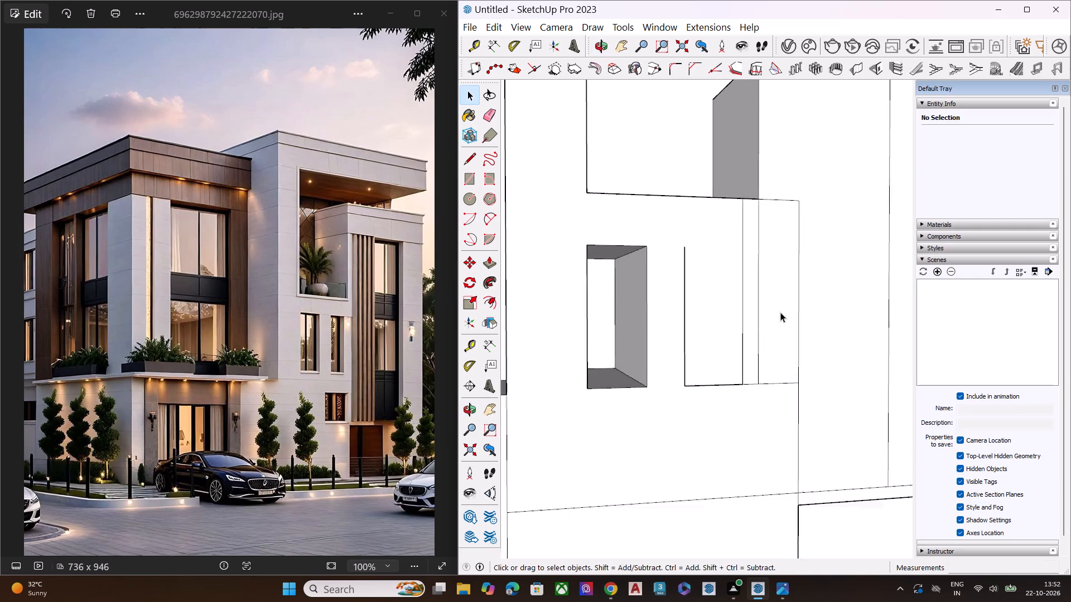
scroll(780, 312, "up", 5)
scroll(748, 320, "down", 4)
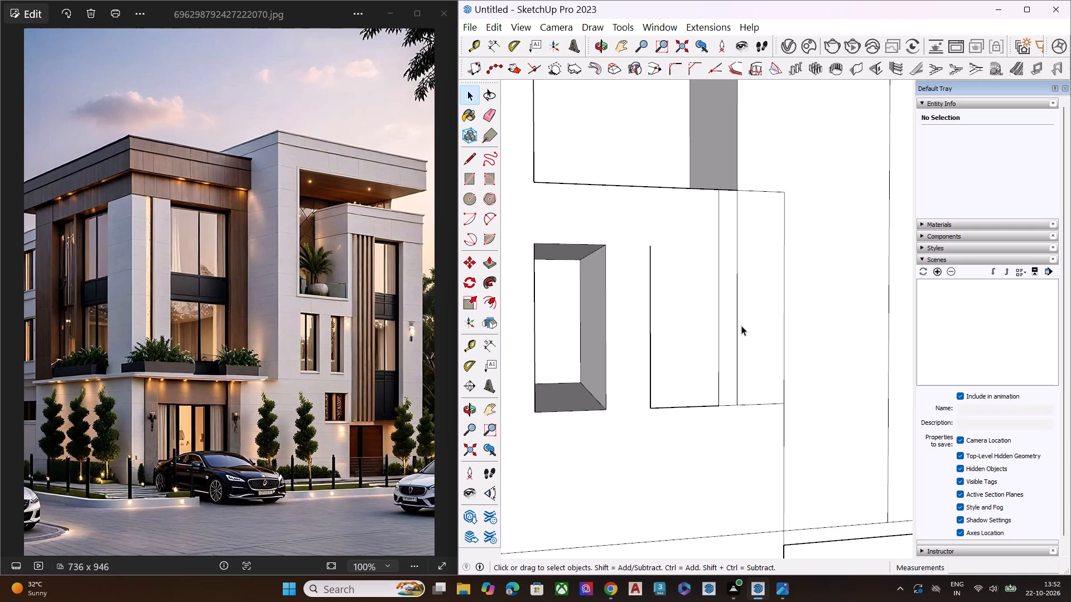
middle_click_drag(749, 288, 719, 362)
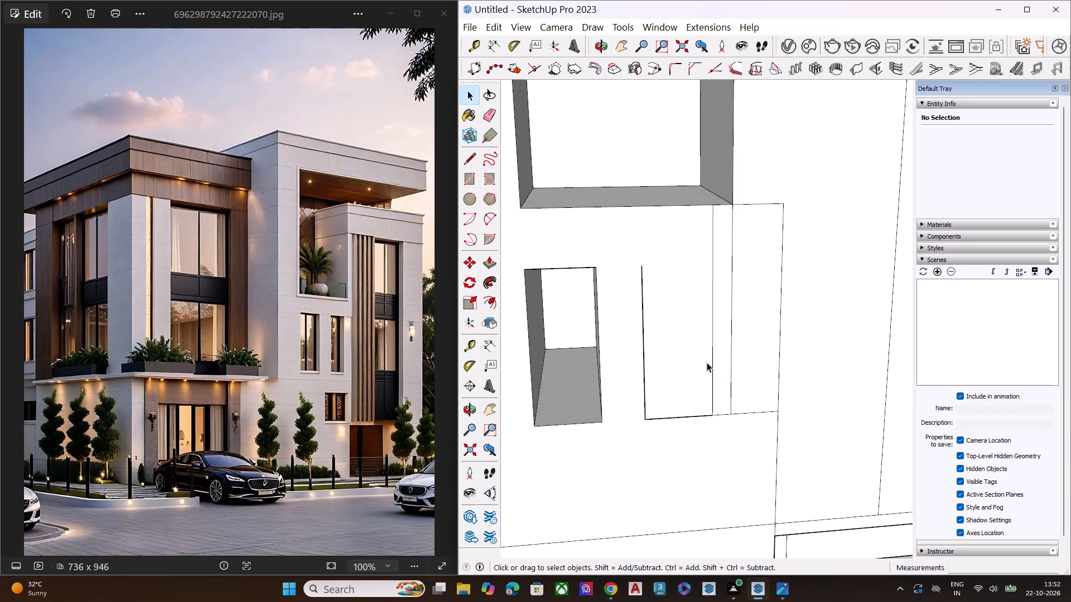
scroll(720, 274, "down", 4)
middle_click_drag(587, 273, 584, 247)
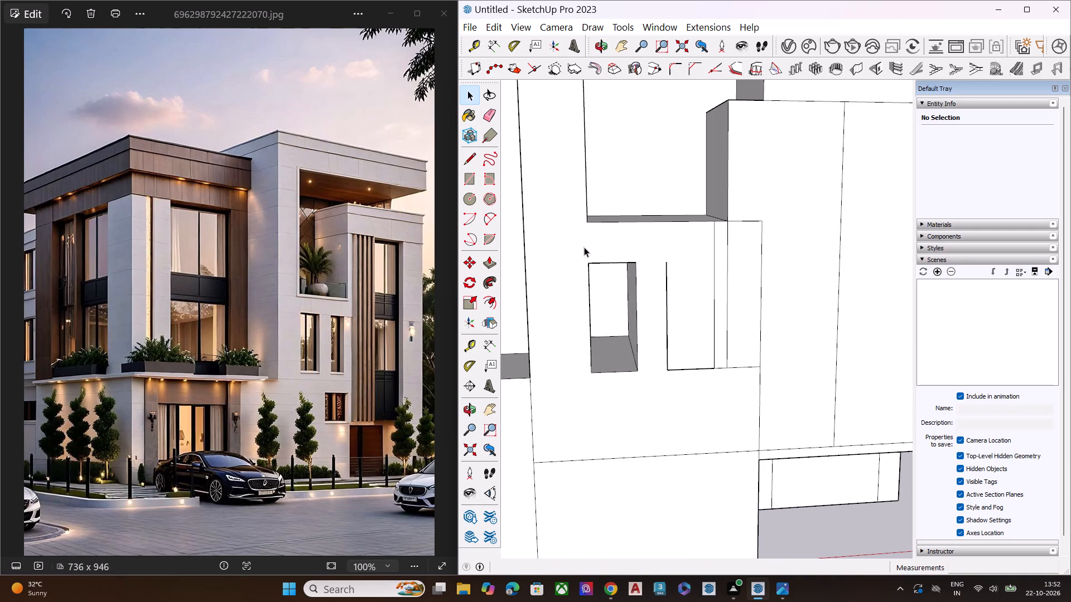
key("l")
left_click(636, 263)
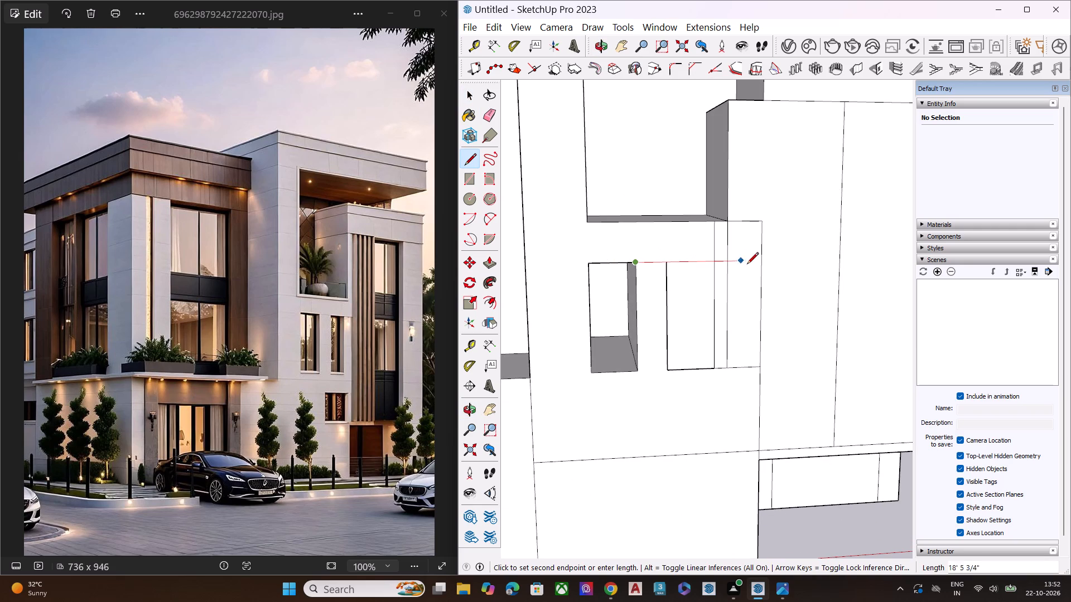
left_click(763, 261)
key("space")
Erase the leftover vertical and horizontal edges between the balcony opening and the second window's new top line.
middle_click_drag(708, 249, 727, 223)
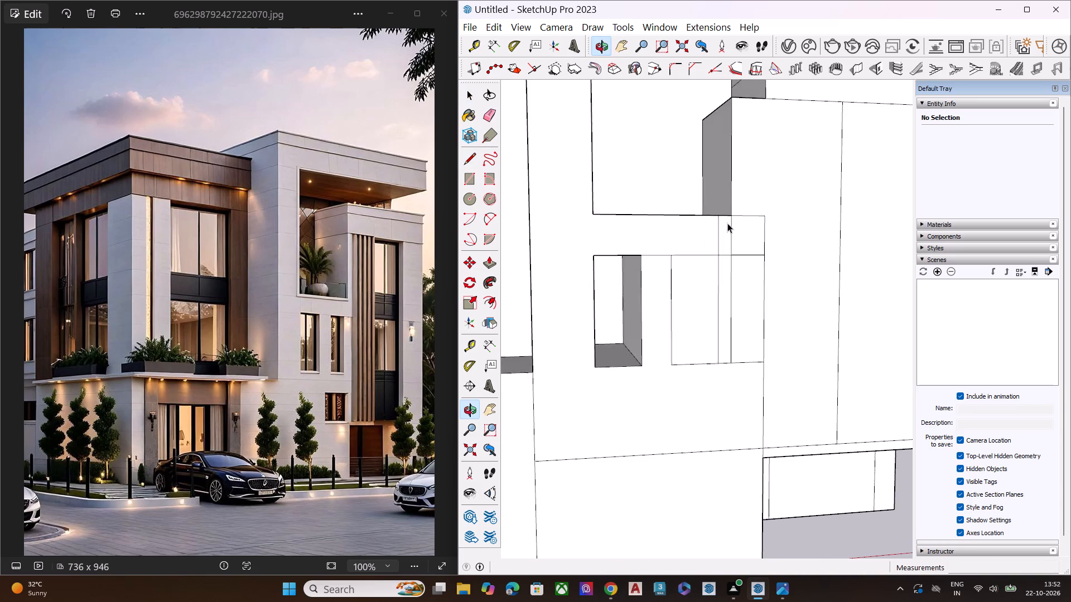
scroll(728, 223, "up", 5)
scroll(742, 239, "down", 1)
scroll(745, 249, "up", 1)
key("e")
left_click(711, 236)
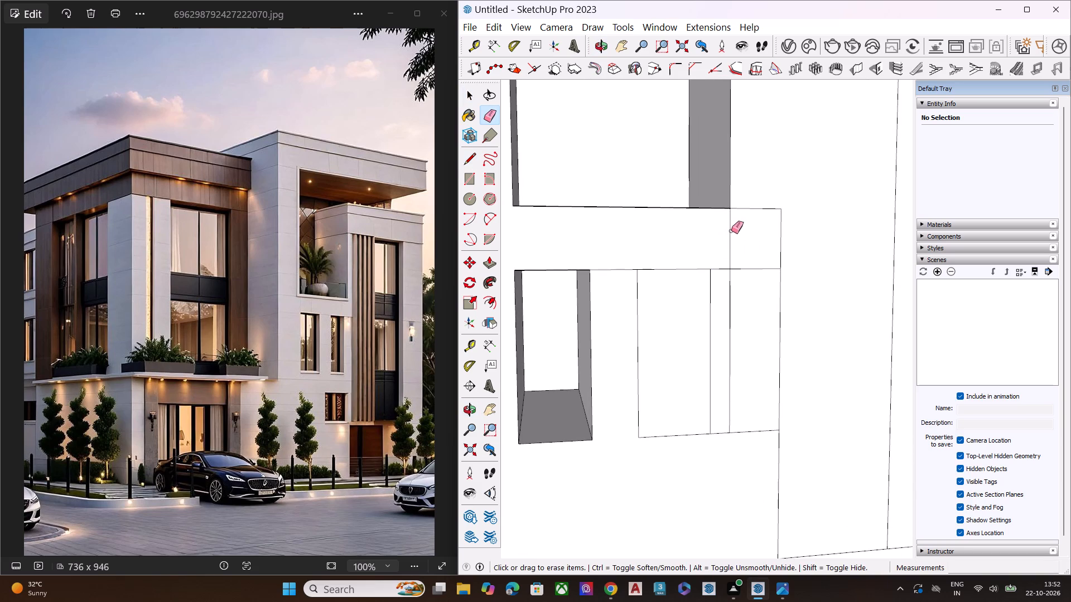
left_click(731, 231)
left_click(748, 208)
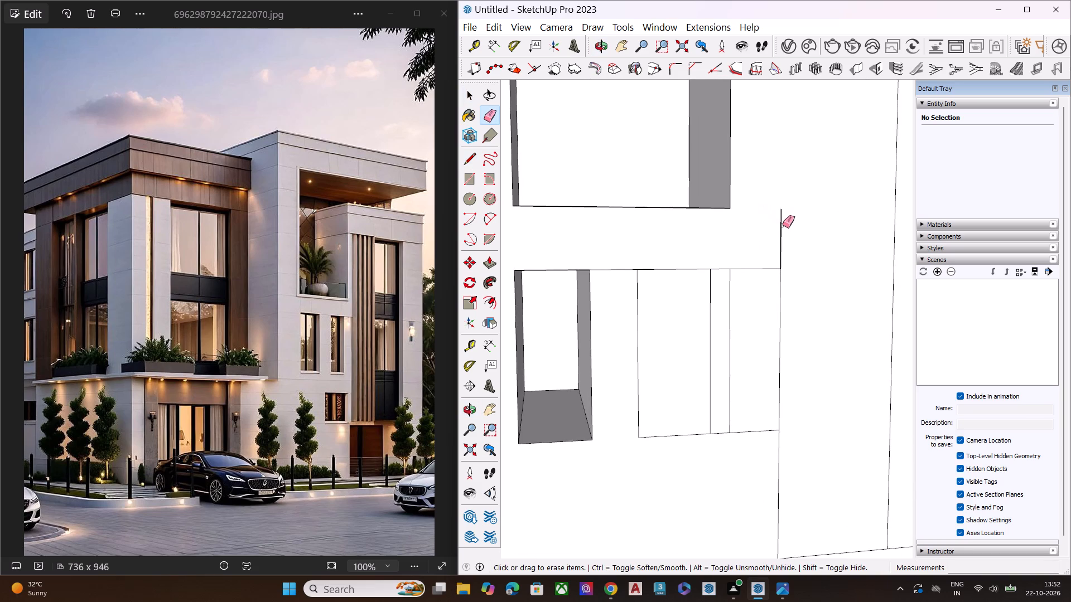
left_click(781, 227)
Push the first window's inner side face slightly toward the second window to widen the opening.
middle_click_drag(670, 334, 637, 311)
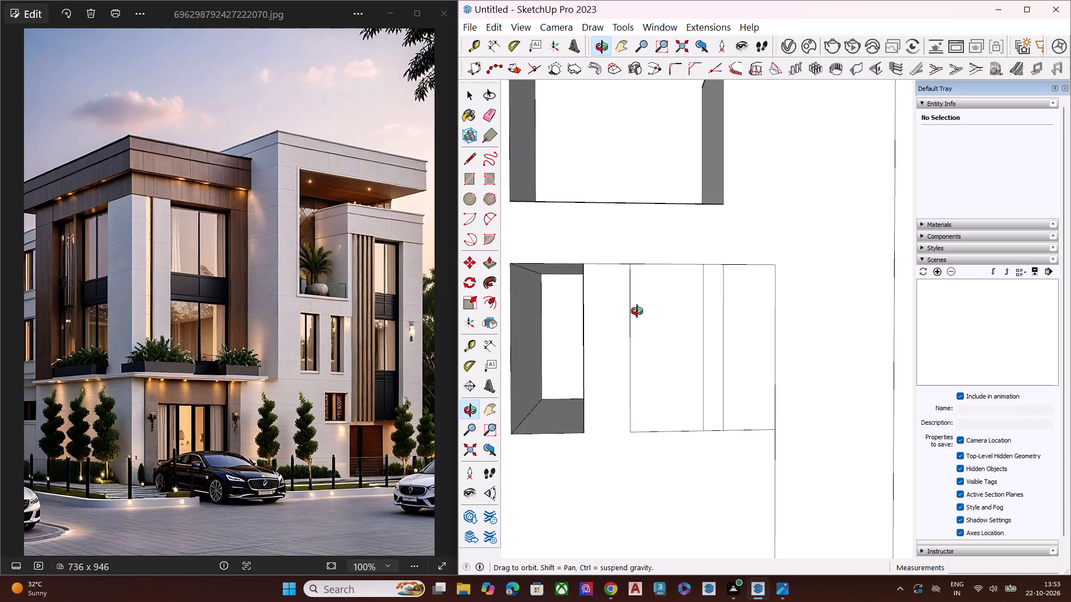
middle_click_drag(637, 311, 707, 293)
key("space")
left_click(581, 318)
key("p")
left_click(581, 318)
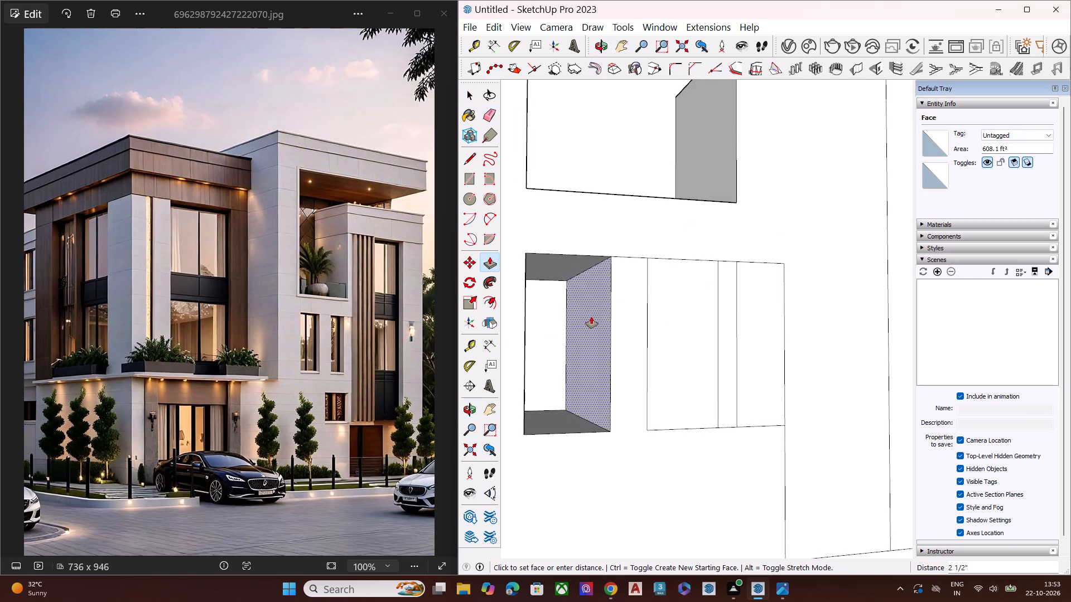
left_click(593, 314)
key("space")
Push the second window's main panel inward to match the depth of the first window's back face.
left_click(689, 315)
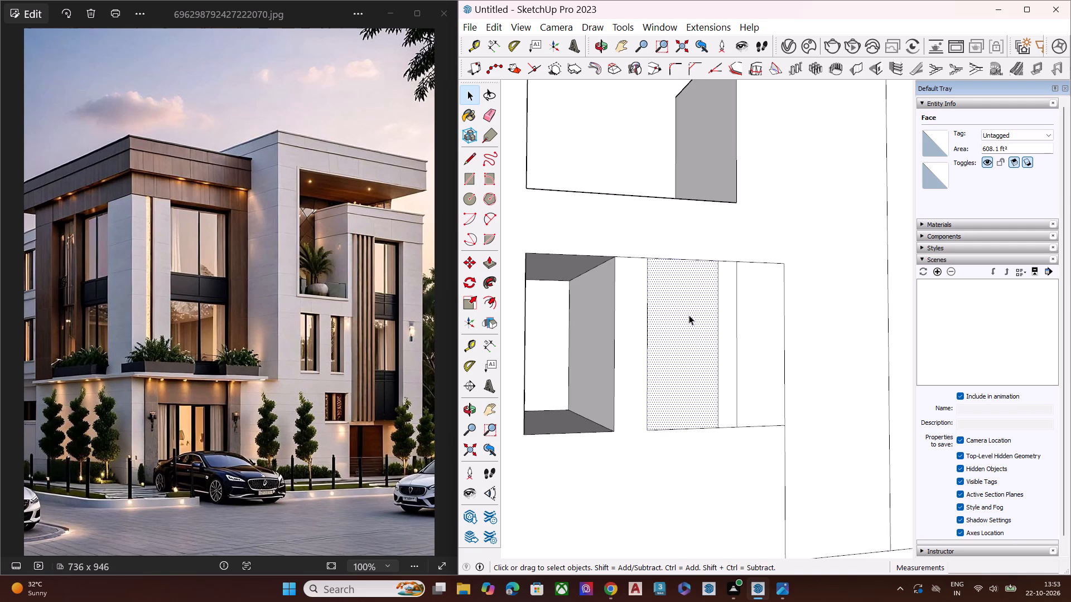
key("p")
left_click(706, 276)
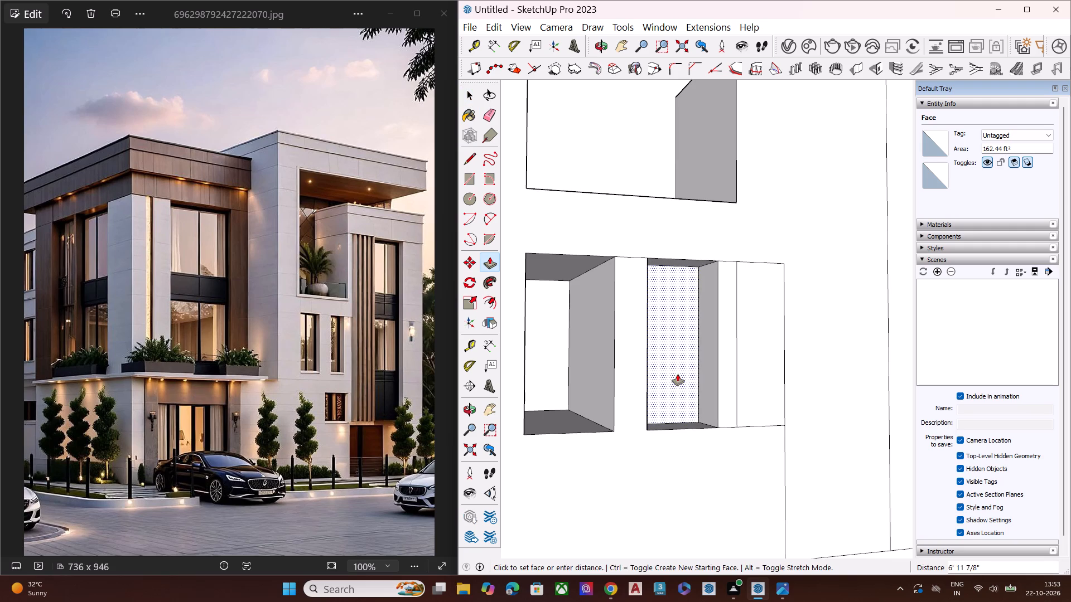
middle_click_drag(678, 374, 603, 399)
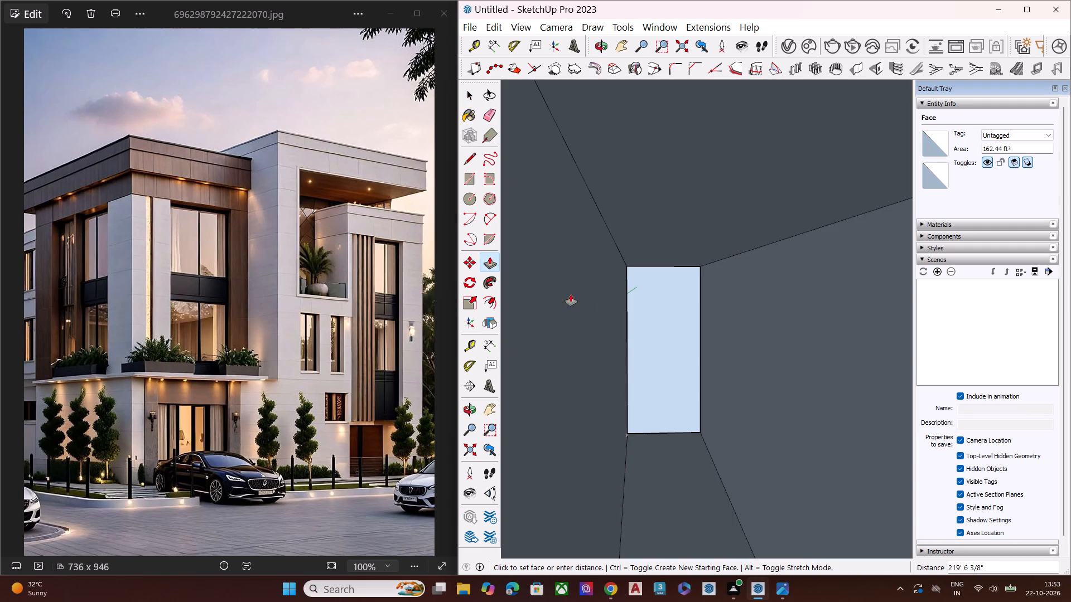
scroll(594, 310, "down", 2)
scroll(614, 323, "up", 1)
scroll(619, 326, "down", 3)
scroll(663, 317, "down", 5)
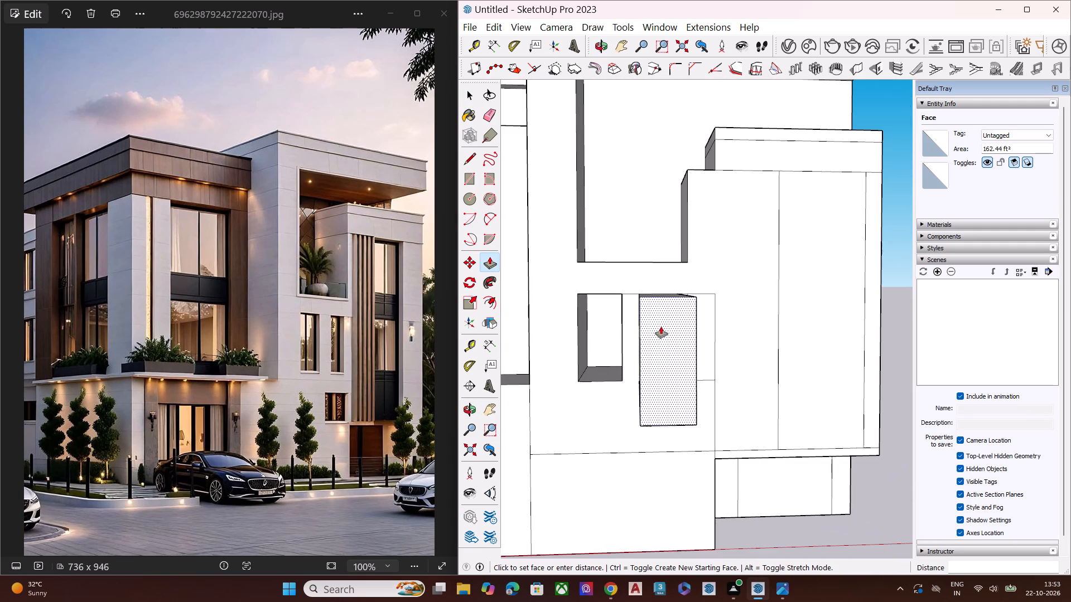
left_click(594, 311)
key("space")
Erase the leftover bottom, top and outer vertical outline edges beside the second window's narrow side strip.
scroll(718, 309, "up", 7)
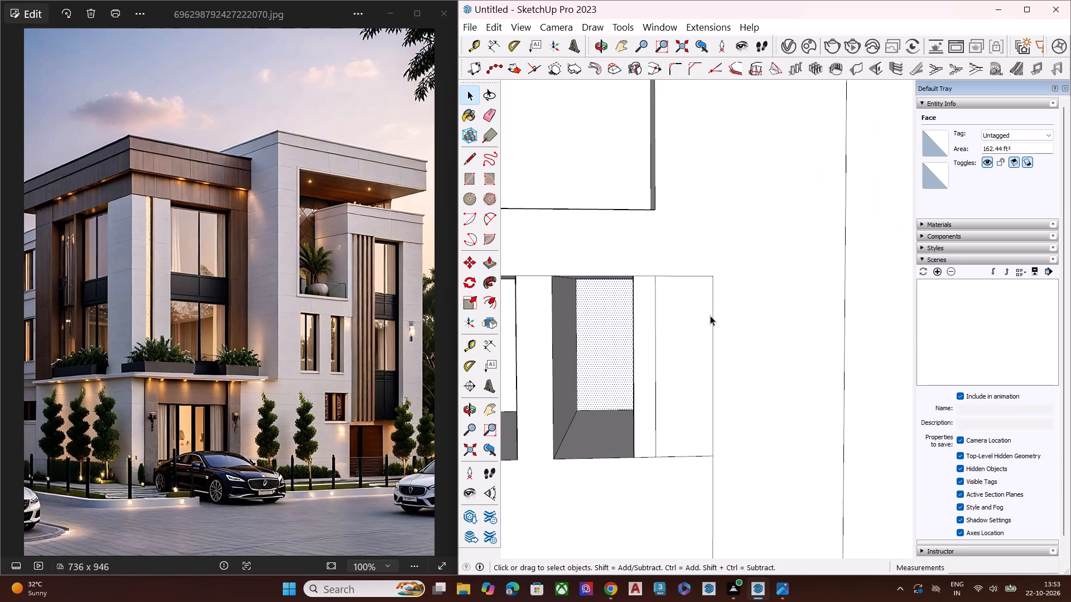
key("e")
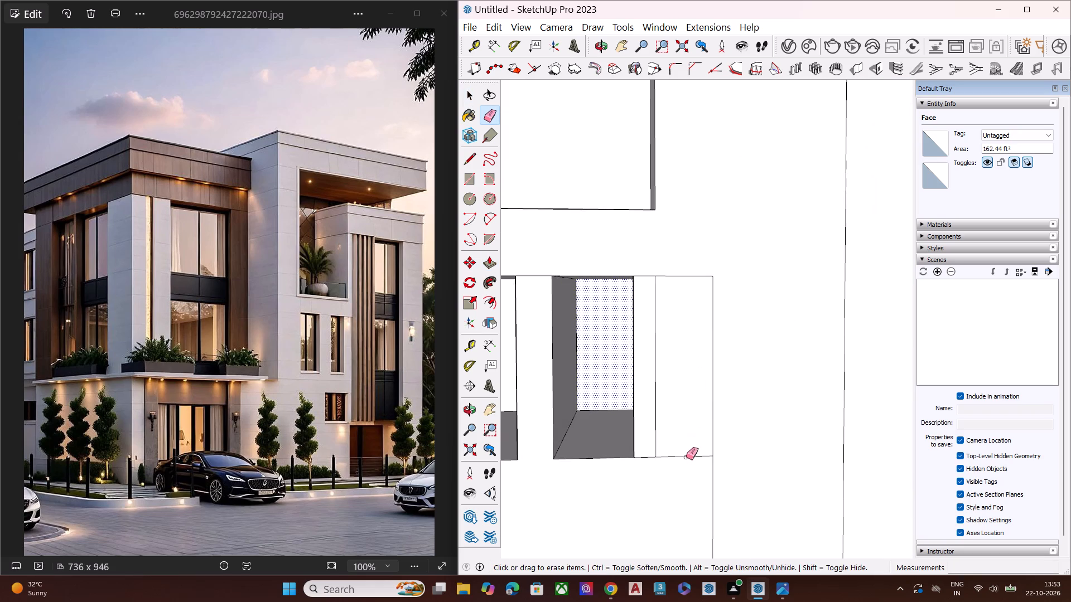
left_click(686, 457)
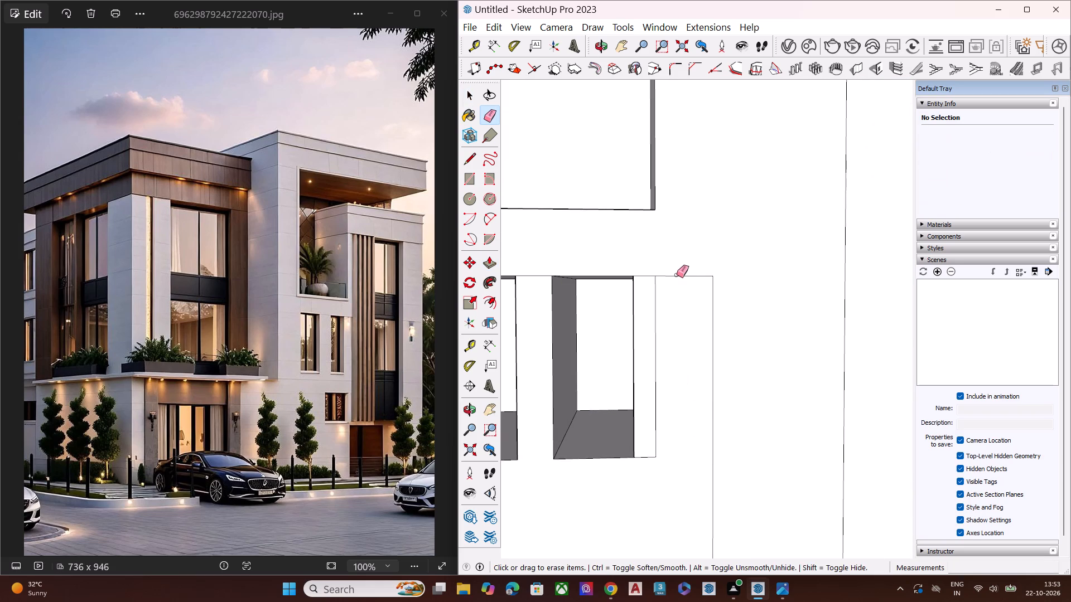
left_click(677, 275)
left_click(713, 290)
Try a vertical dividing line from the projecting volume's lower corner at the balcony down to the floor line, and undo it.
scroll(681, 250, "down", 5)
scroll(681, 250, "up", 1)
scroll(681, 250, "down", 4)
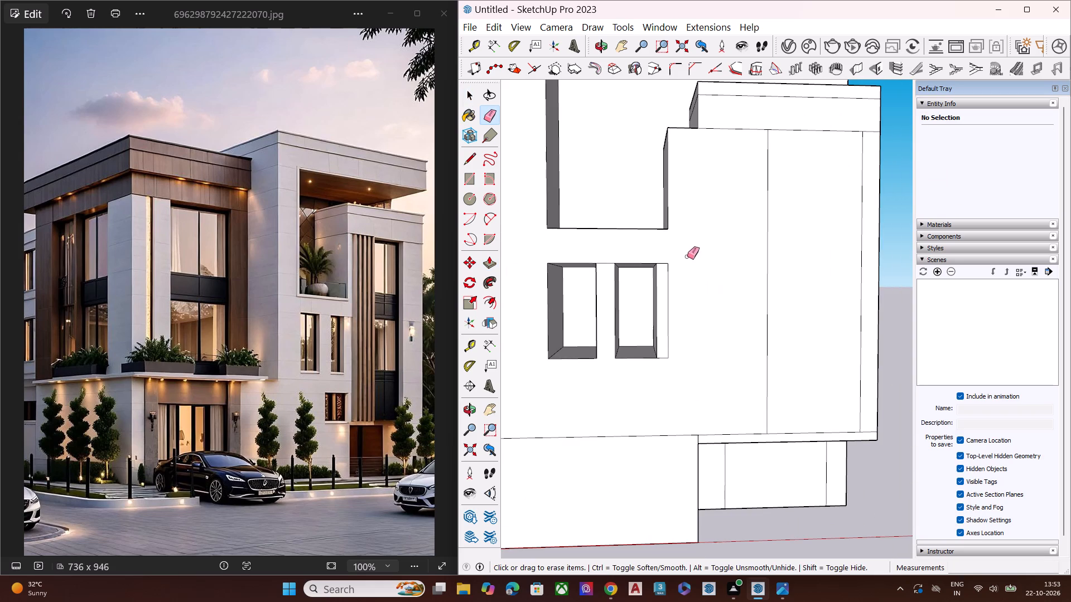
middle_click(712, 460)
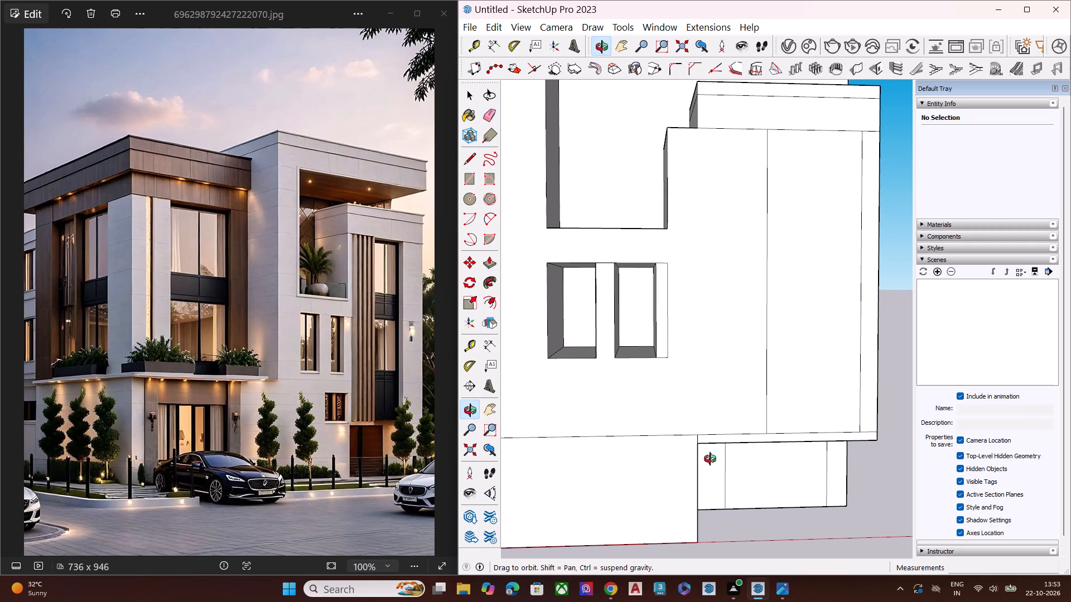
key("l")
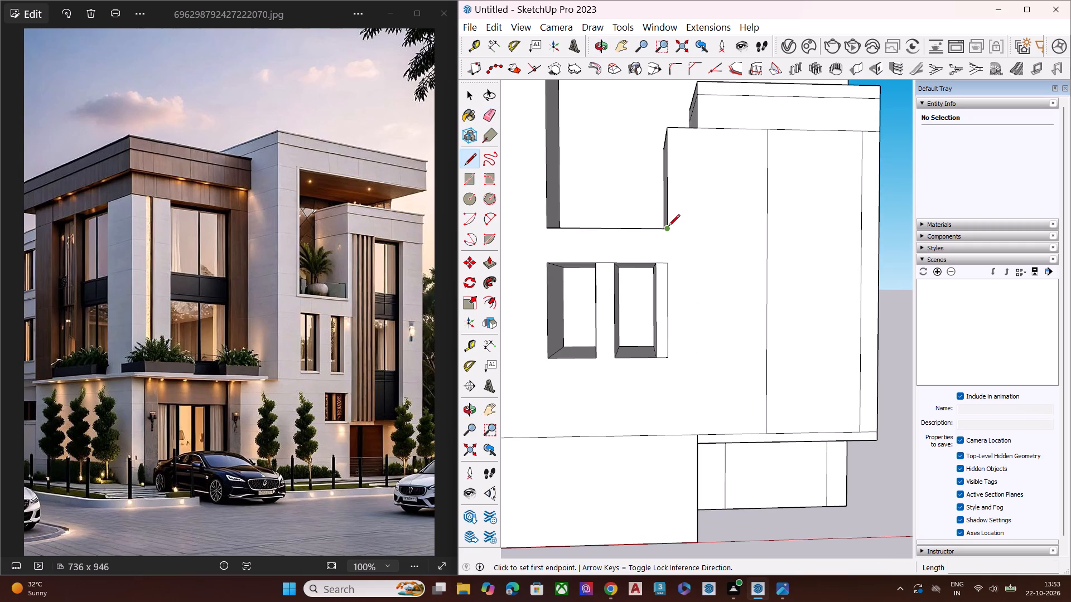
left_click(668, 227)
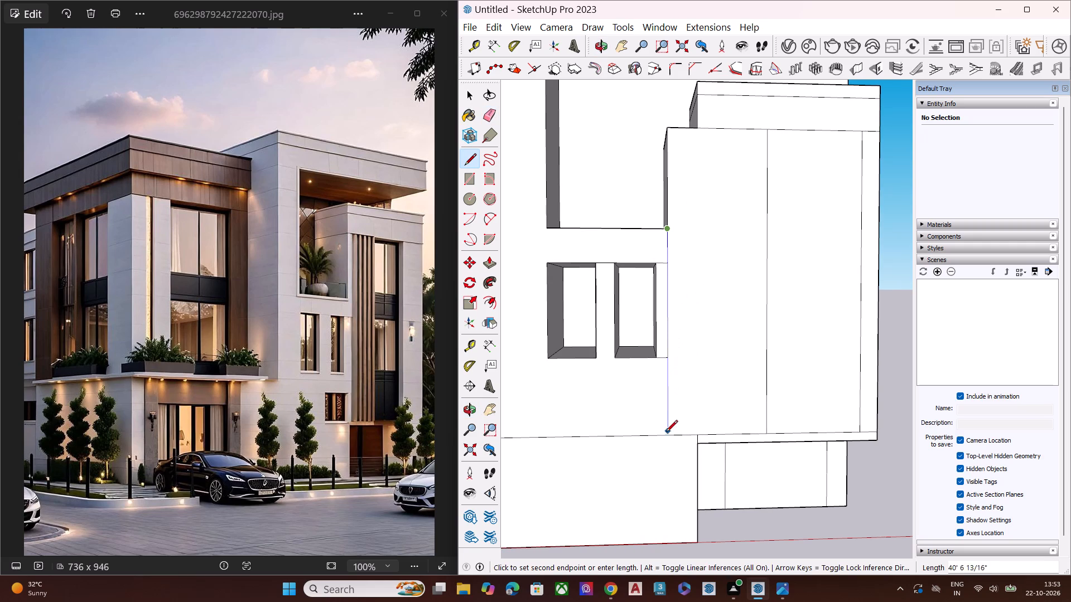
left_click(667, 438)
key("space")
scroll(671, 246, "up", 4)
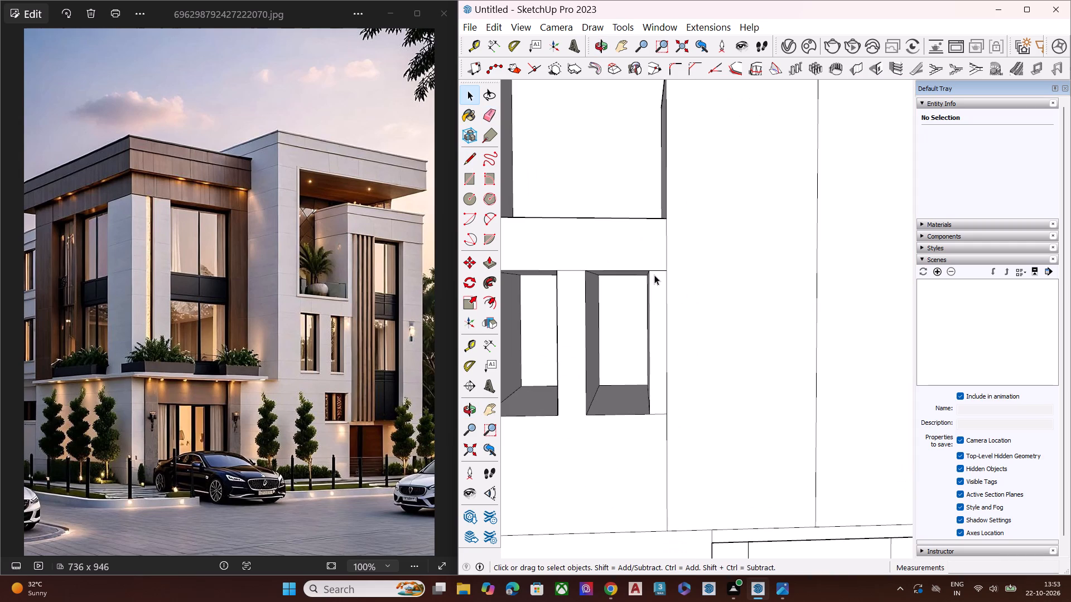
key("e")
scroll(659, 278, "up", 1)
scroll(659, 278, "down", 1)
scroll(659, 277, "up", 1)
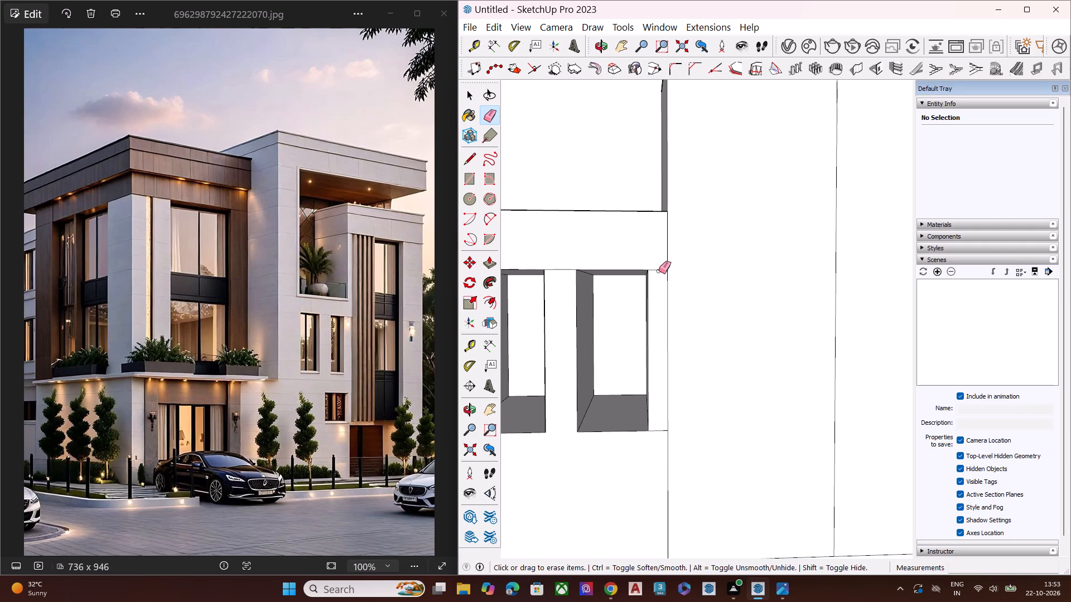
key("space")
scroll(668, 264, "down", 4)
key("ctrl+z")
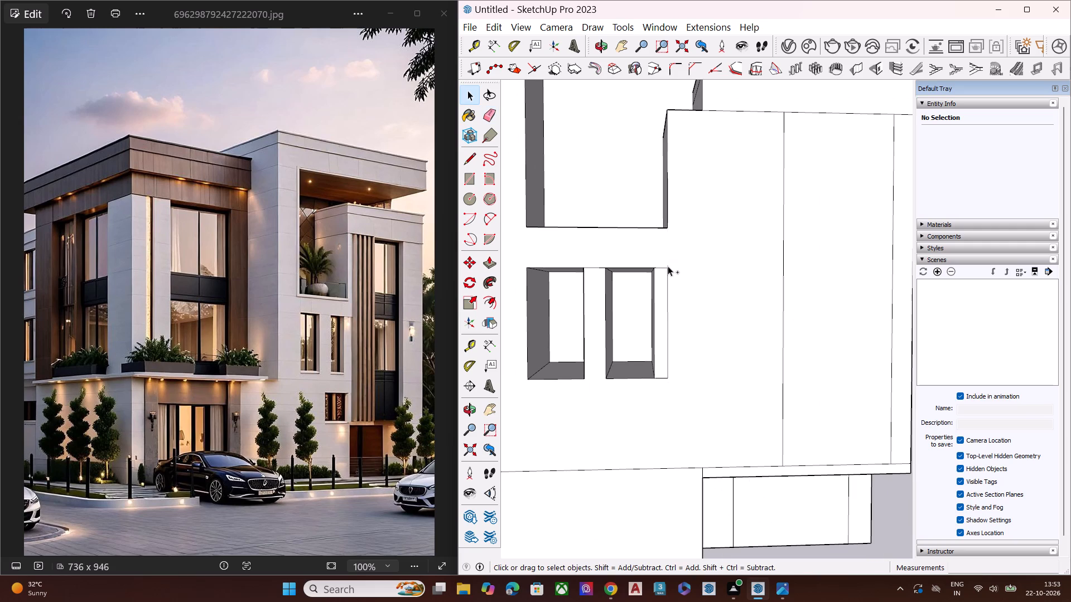
Push the projecting volume's side face above the balcony away from the paired windows by about 1' 6 1/2".
key("space")
middle_click_drag(673, 201, 694, 203)
left_click(670, 194)
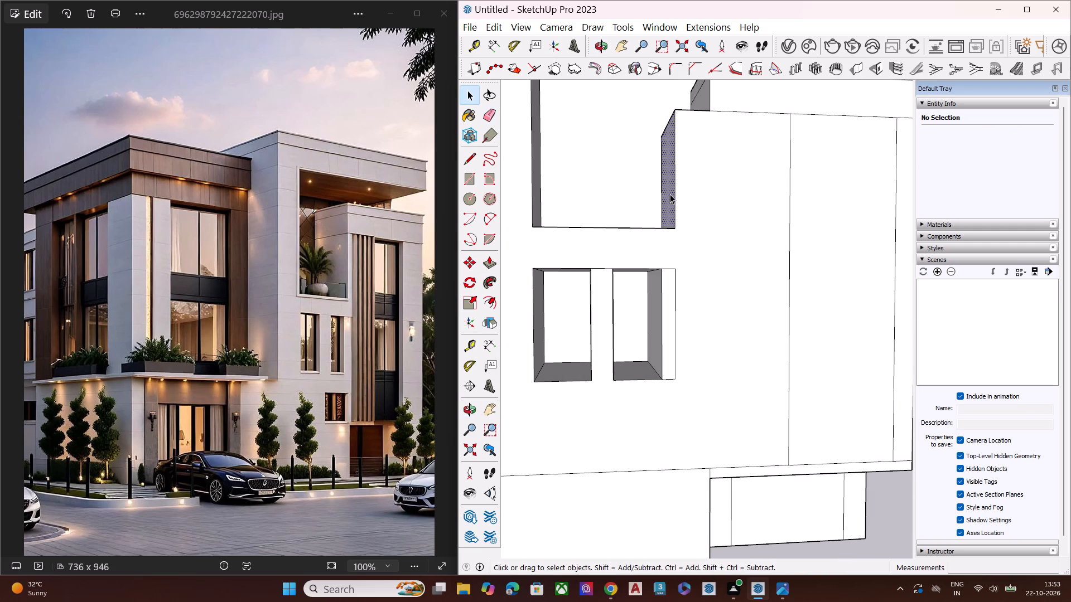
key("p")
left_click(670, 194)
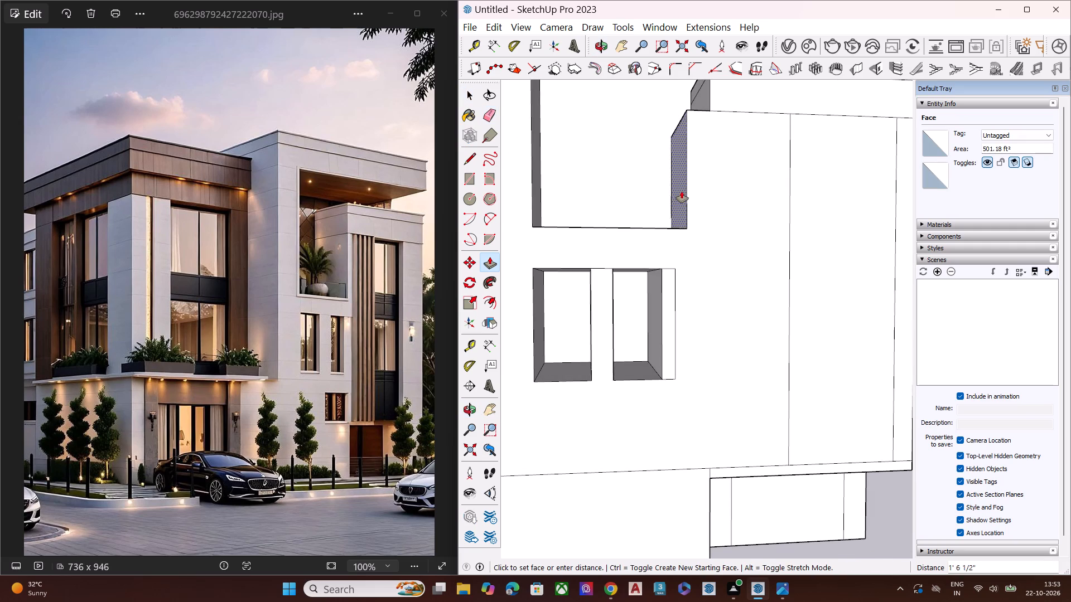
left_click(682, 191)
key("space")
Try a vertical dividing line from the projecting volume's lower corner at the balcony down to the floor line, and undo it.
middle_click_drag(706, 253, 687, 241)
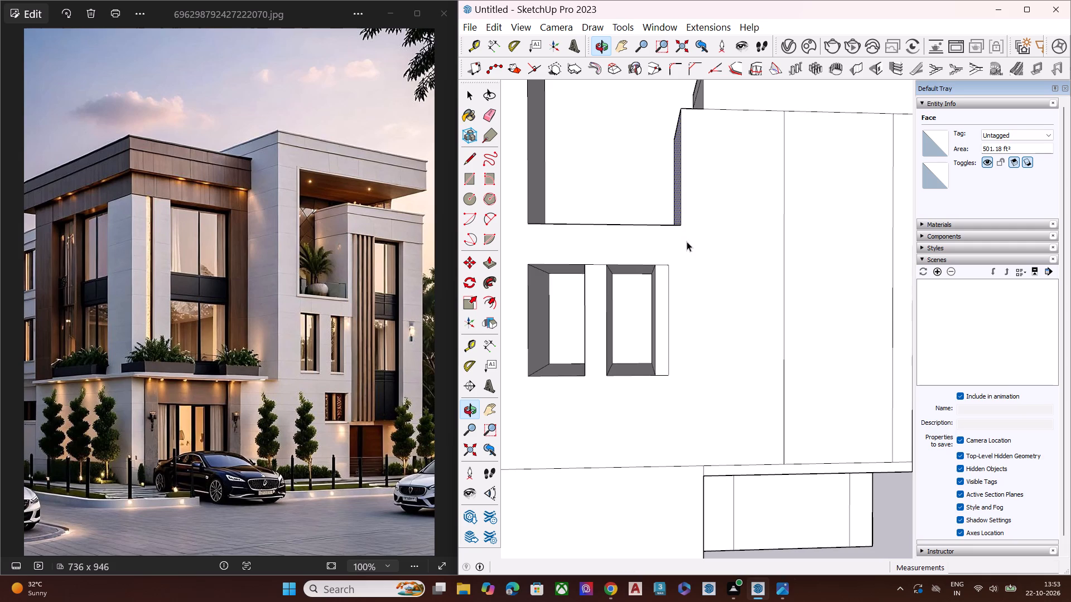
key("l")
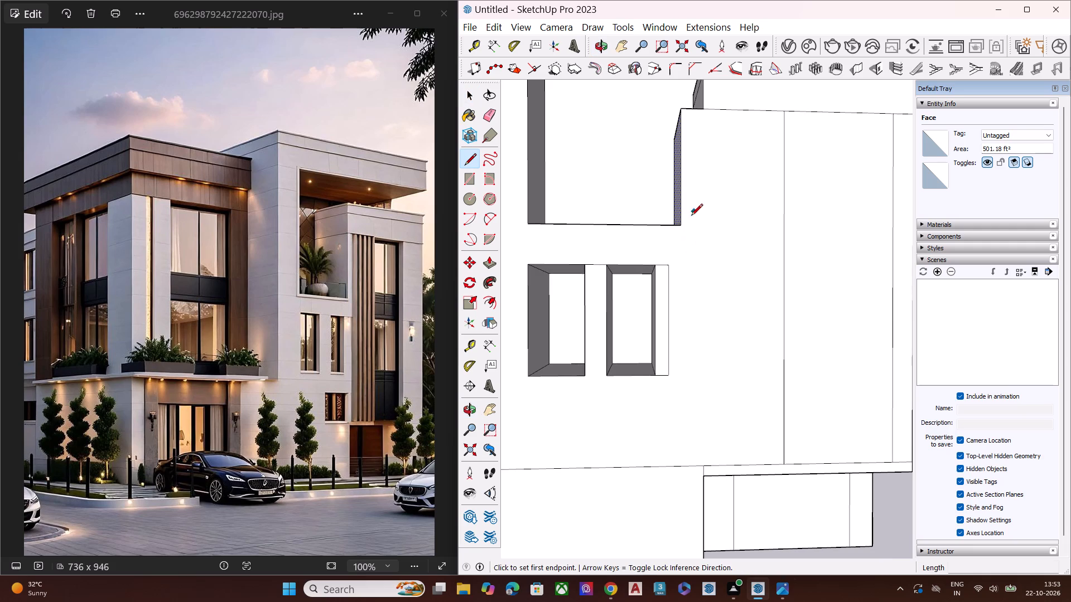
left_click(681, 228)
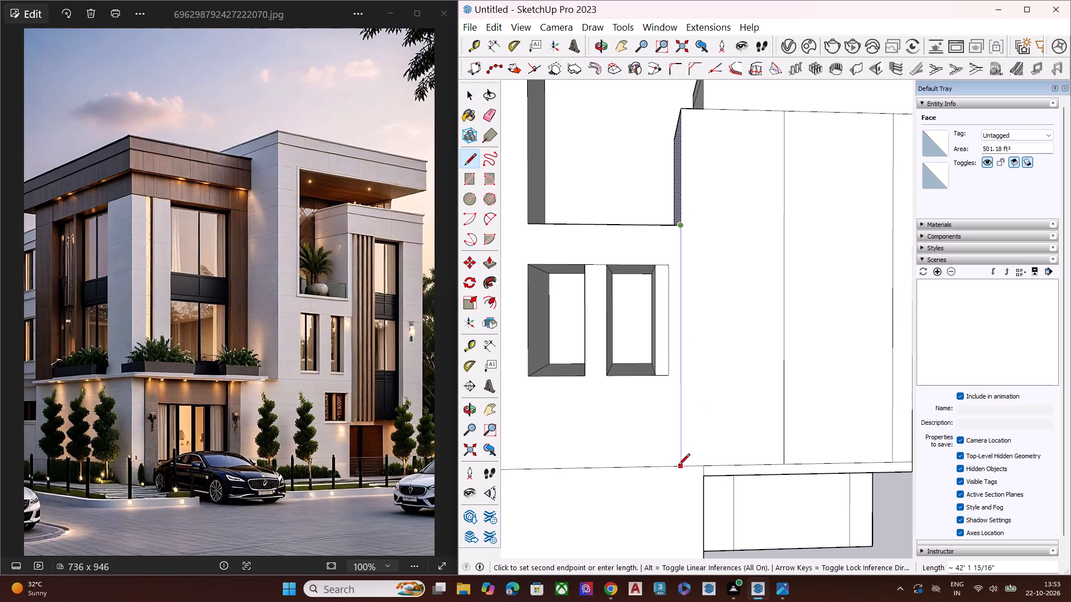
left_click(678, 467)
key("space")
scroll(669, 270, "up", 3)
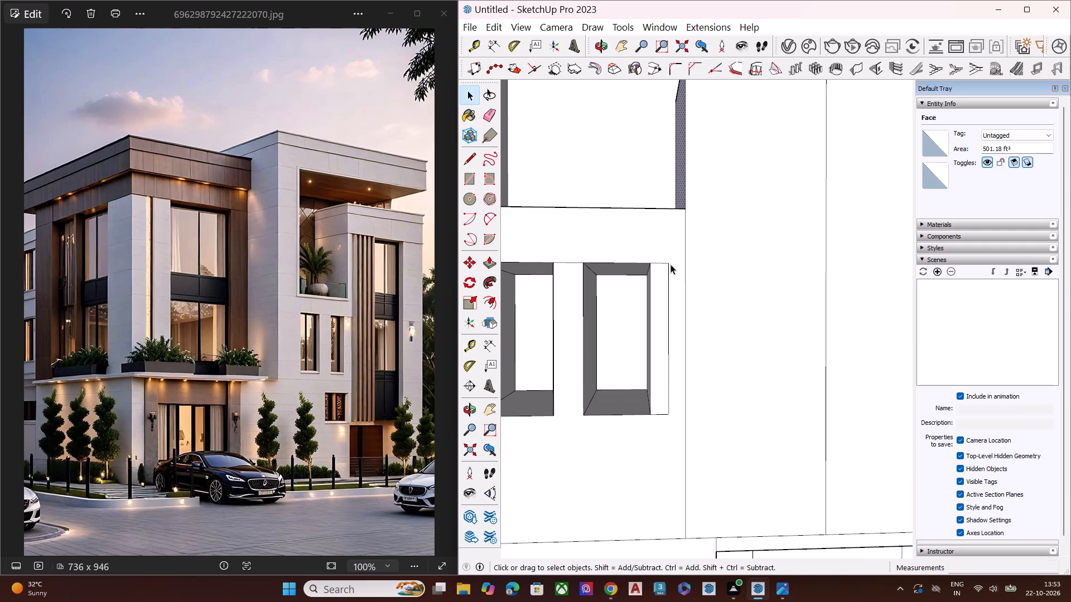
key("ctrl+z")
Pull the projecting volume's side face slightly back toward the paired windows.
left_click(680, 157)
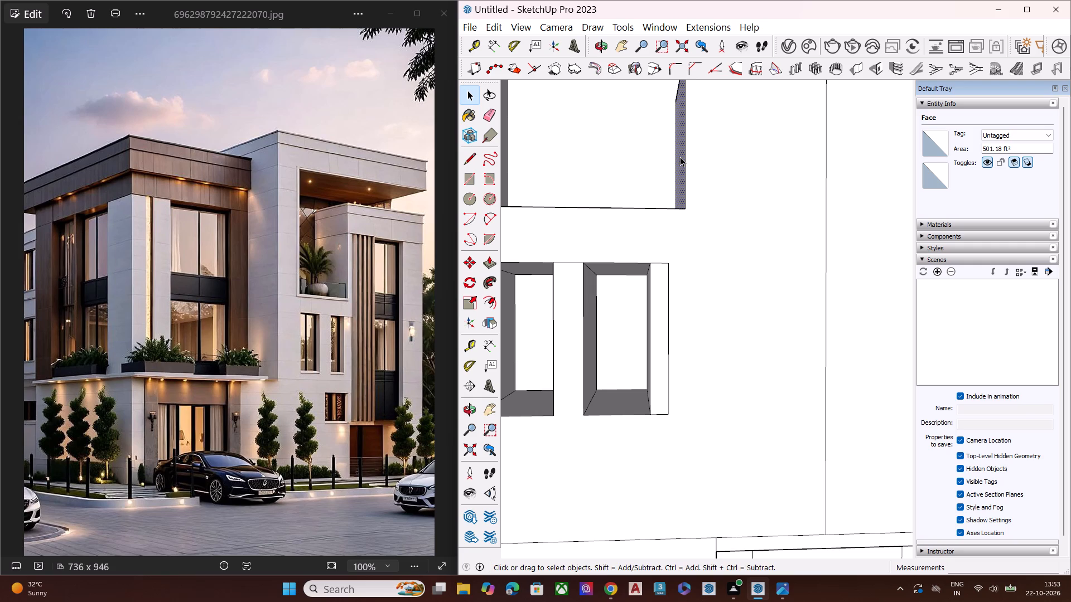
key("p")
left_click(680, 157)
left_click(674, 161)
key("space")
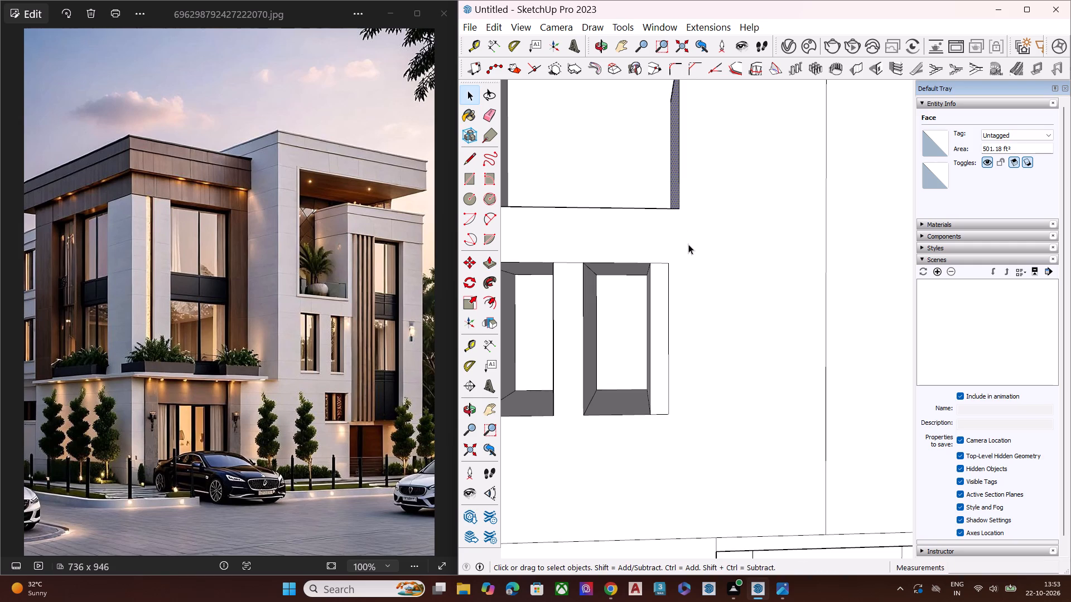
Draw a vertical dividing line about 42' 2" long from the projecting volume's lower corner at the balcony down to the floor line.
key("l")
left_click(683, 205)
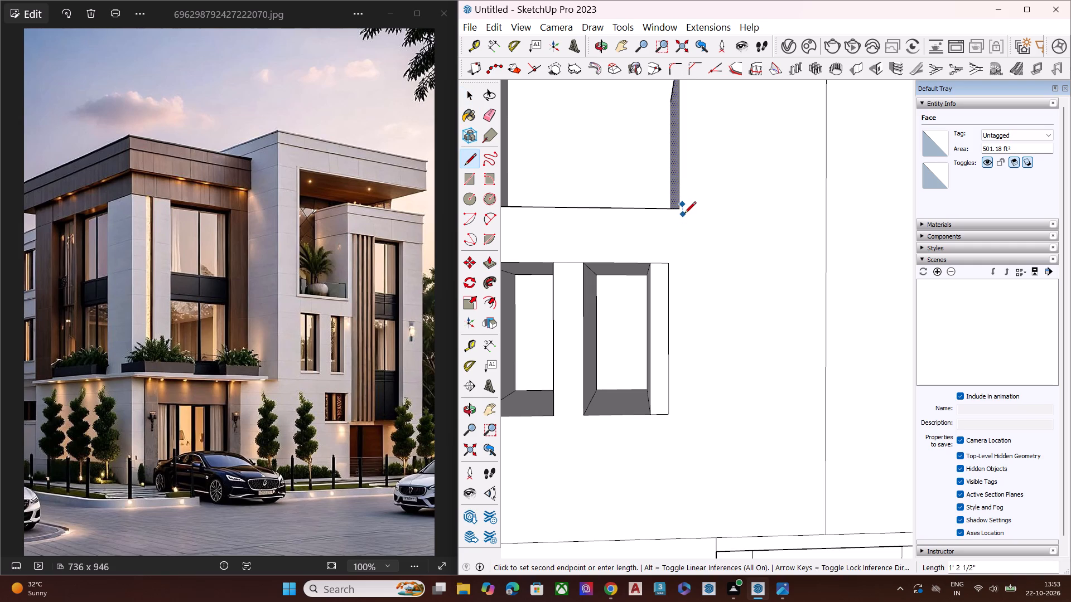
key("Escape")
key("l")
left_click(678, 211)
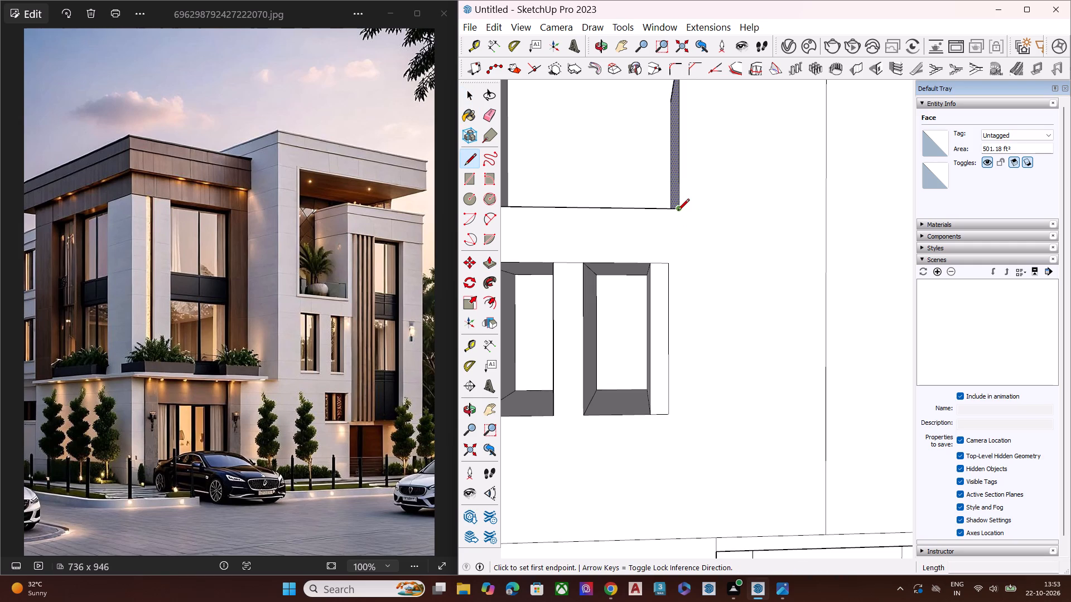
left_click(681, 537)
key("space")
Erase the leftover top, outer vertical and bottom outline edges of the narrow strip beside the second window.
scroll(677, 289, "up", 4)
key("e")
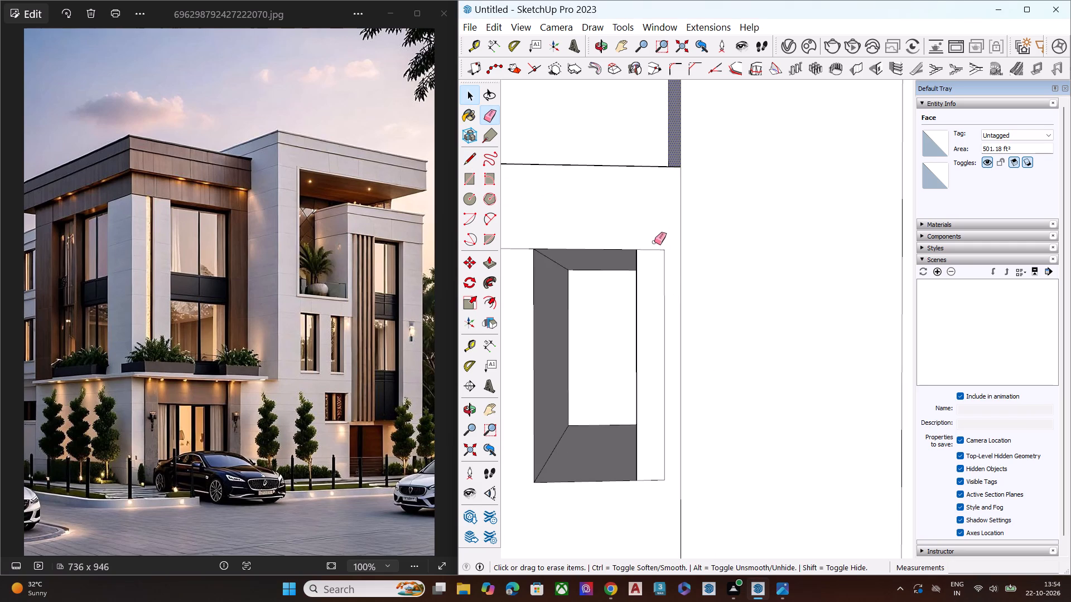
left_click(652, 250)
left_click(665, 254)
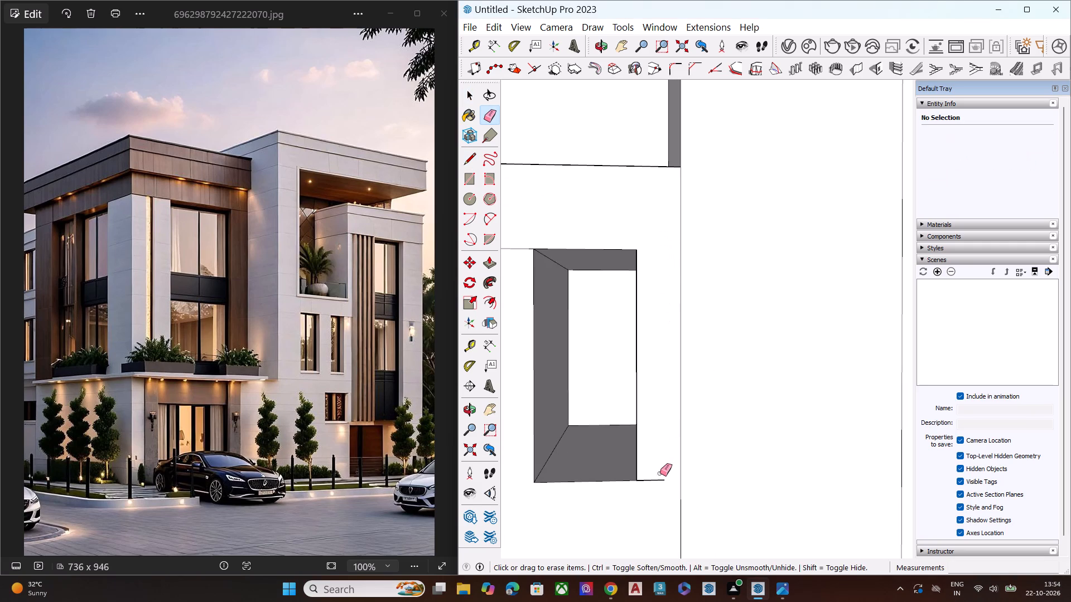
left_click(658, 480)
Erase the short vertical edge between the floor line and the upper corner of the ground-floor recess below the projecting volume.
scroll(688, 358, "down", 7)
middle_click_drag(664, 299, 664, 268)
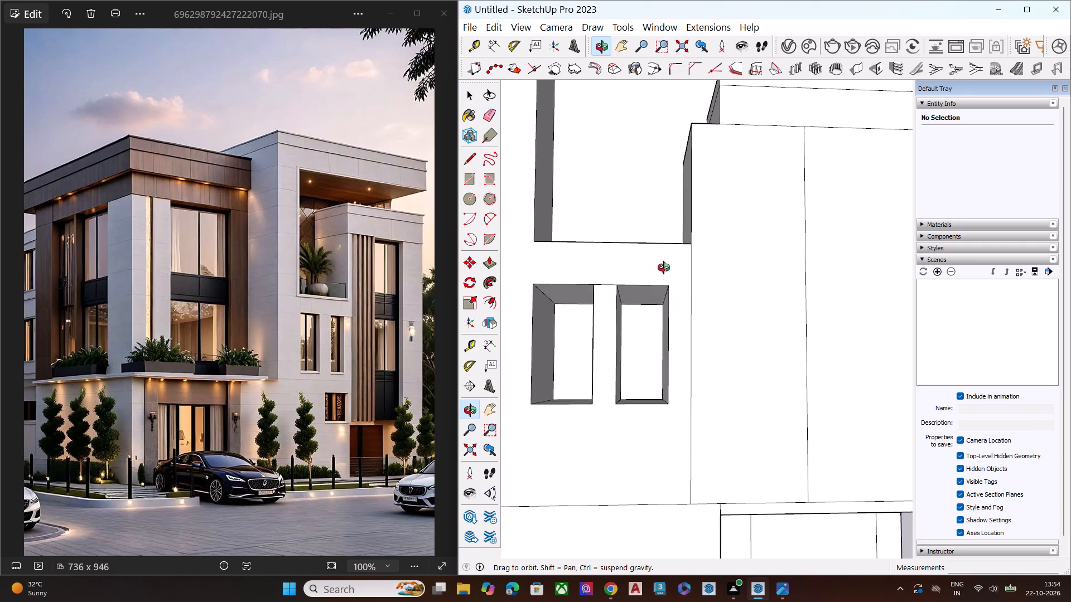
middle_click_drag(664, 268, 682, 298)
scroll(605, 264, "down", 4)
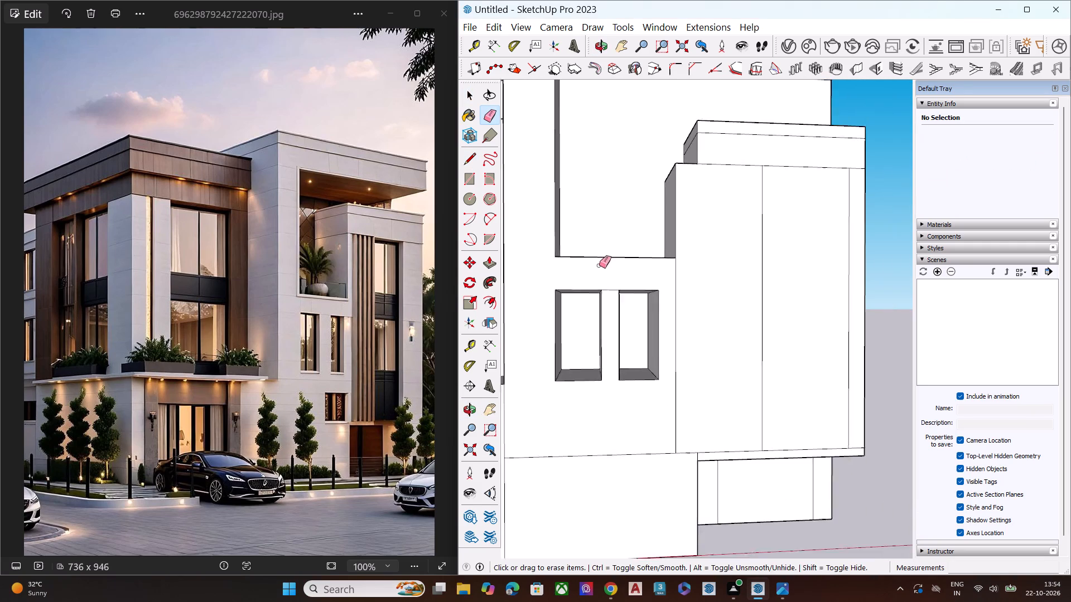
scroll(599, 265, "down", 3)
scroll(692, 425, "up", 11)
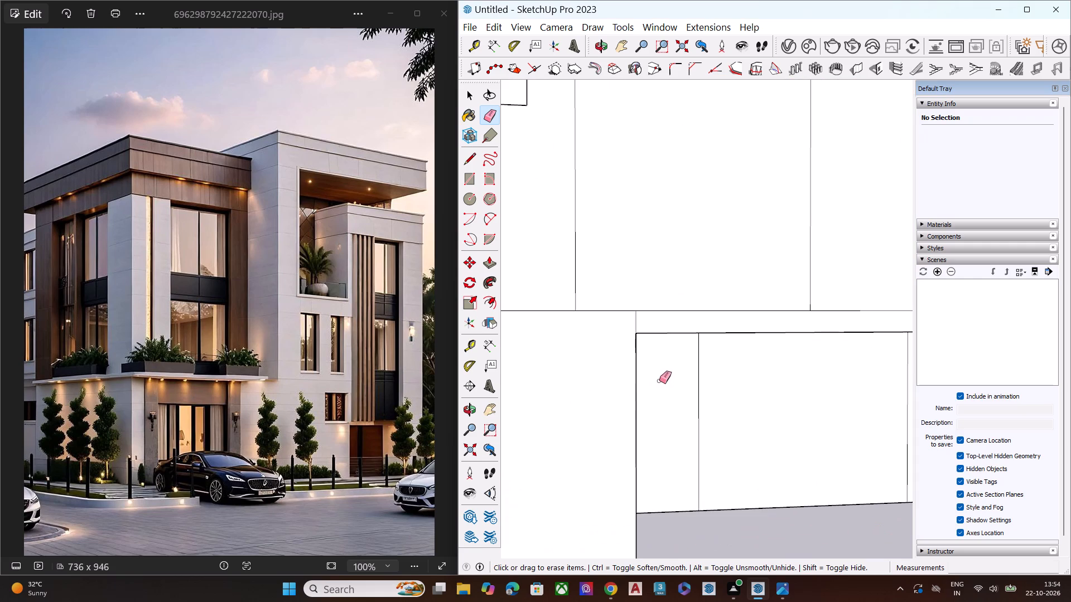
middle_click_drag(654, 377, 607, 368)
left_click(595, 314)
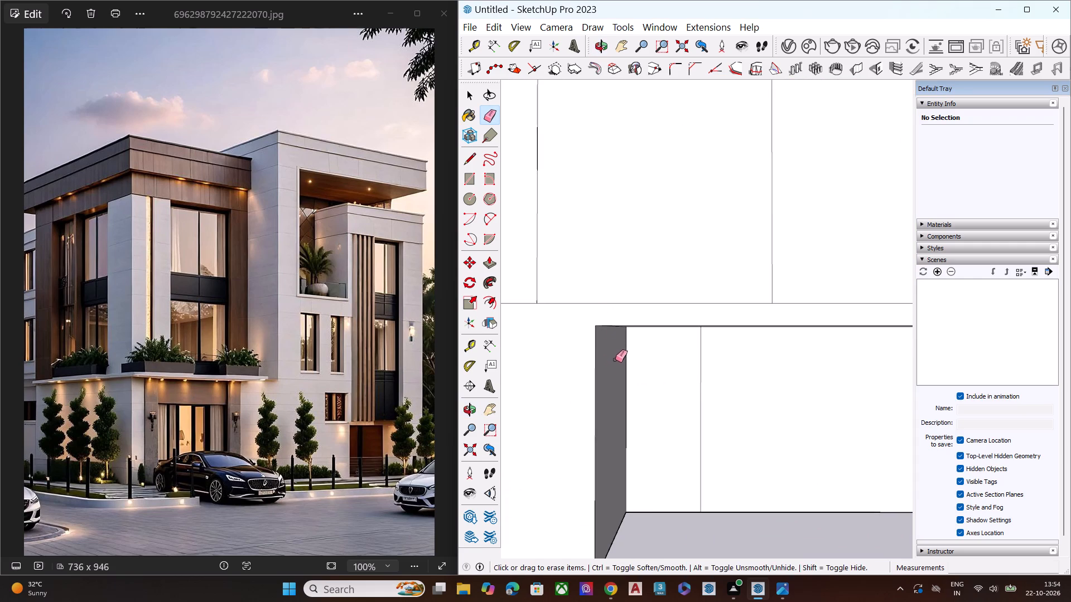
left_click(616, 361)
Push the ground-floor recess's side face outward to align with the vertical dividing line above it.
key("space")
left_click(616, 361)
key("p")
left_click(616, 361)
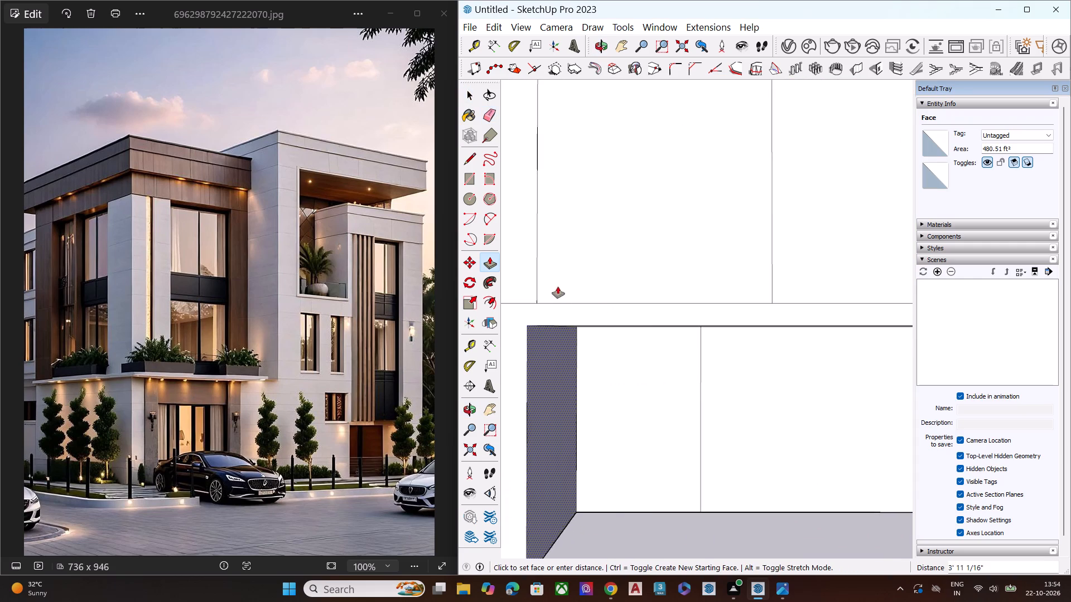
left_click(535, 268)
key("space")
Erase the vertical line on the ground-floor recess's back wall nearest its widened side.
scroll(639, 285, "down", 7)
middle_click_drag(734, 303, 751, 268)
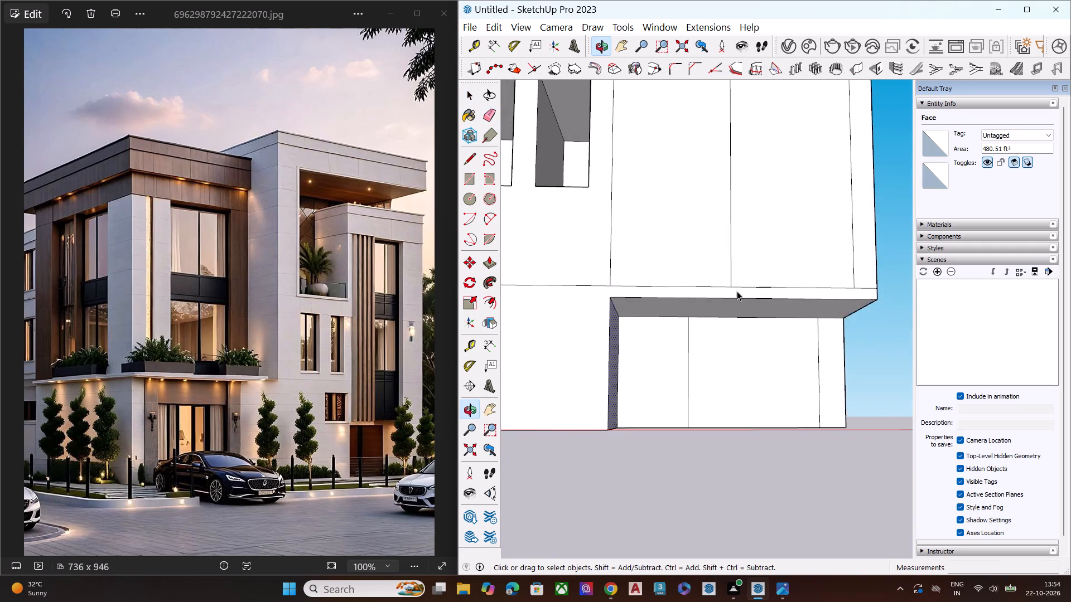
scroll(724, 299, "up", 4)
left_click(688, 344)
key("p")
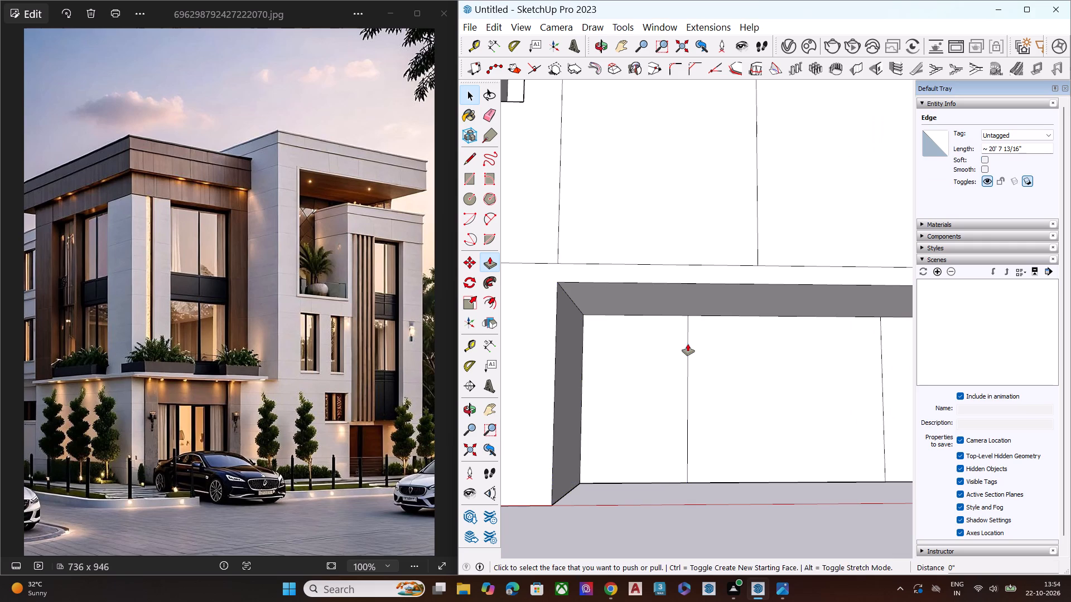
key("space")
left_click(689, 371)
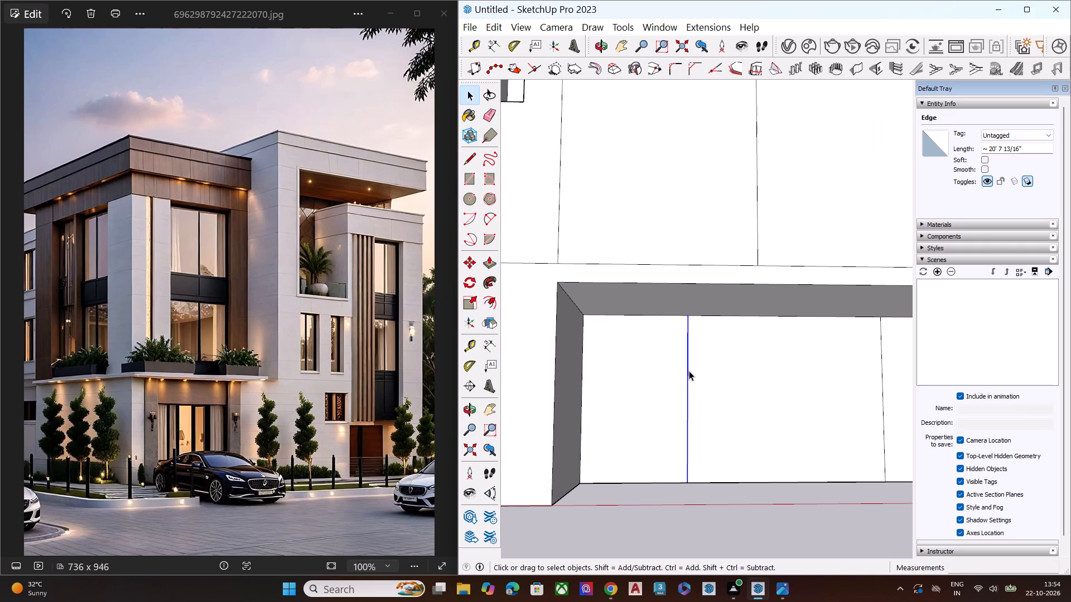
key("e")
left_click(688, 373)
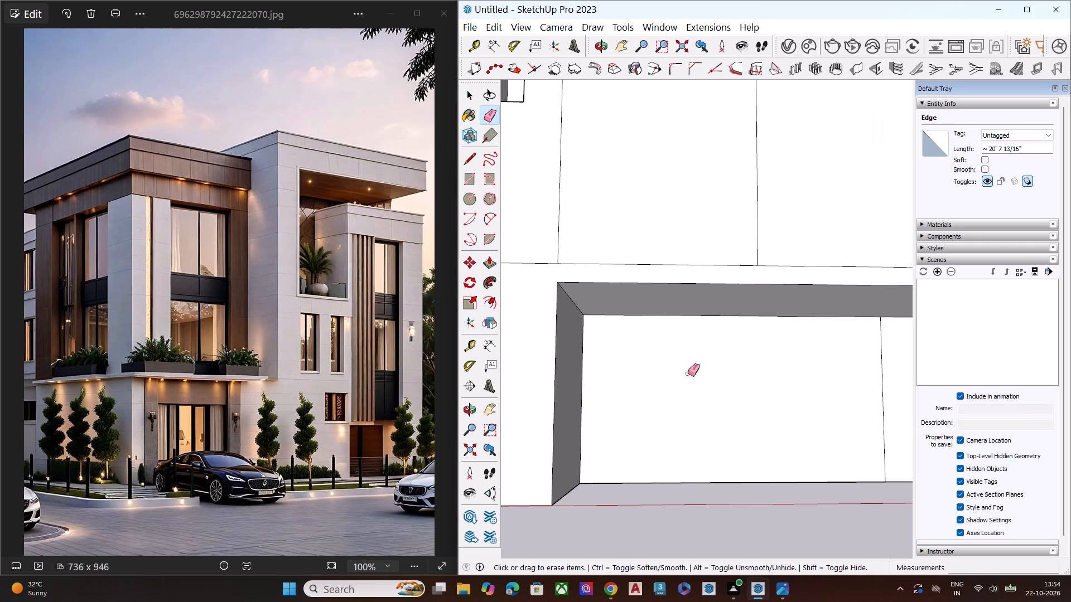
Erase the two vertical lines on the projecting volume's front face, near its outer edge and its middle.
scroll(680, 377, "down", 7)
scroll(677, 382, "up", 1)
scroll(677, 382, "down", 11)
middle_click_drag(673, 269, 678, 326)
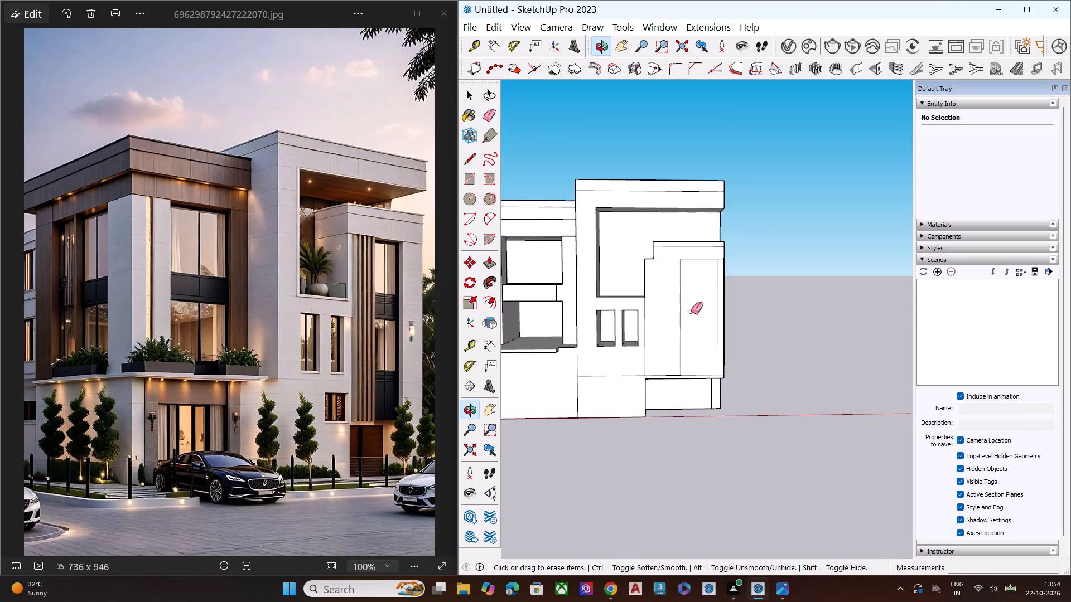
scroll(698, 307, "up", 7)
left_click(729, 269)
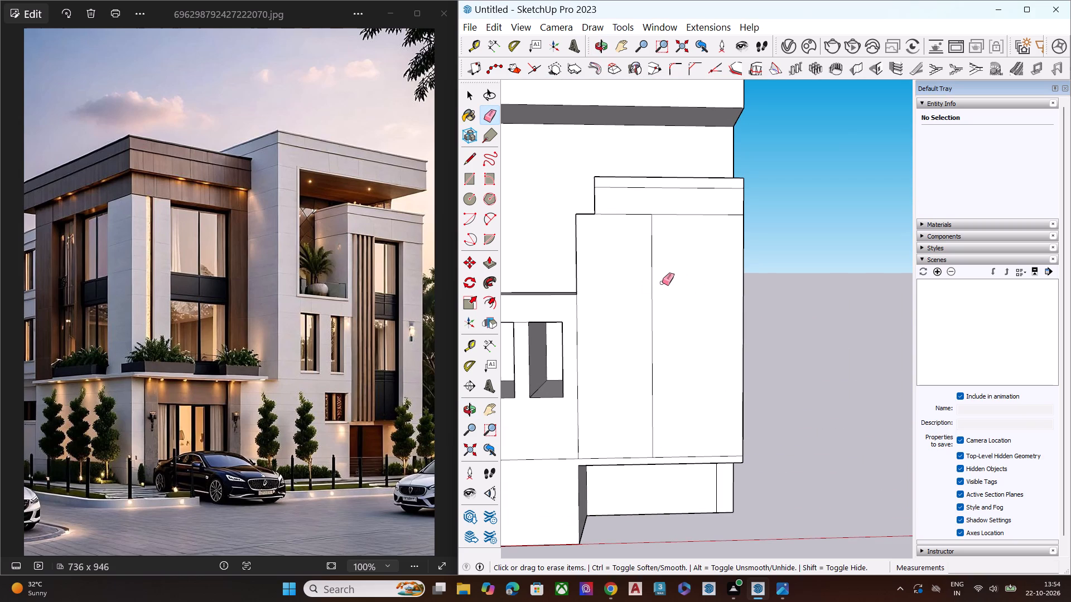
left_click(652, 278)
key("space")
Pull the lower and upper side bands at the top of the projecting volume out flush with its side face.
middle_click_drag(682, 254, 843, 359)
scroll(620, 230, "up", 10)
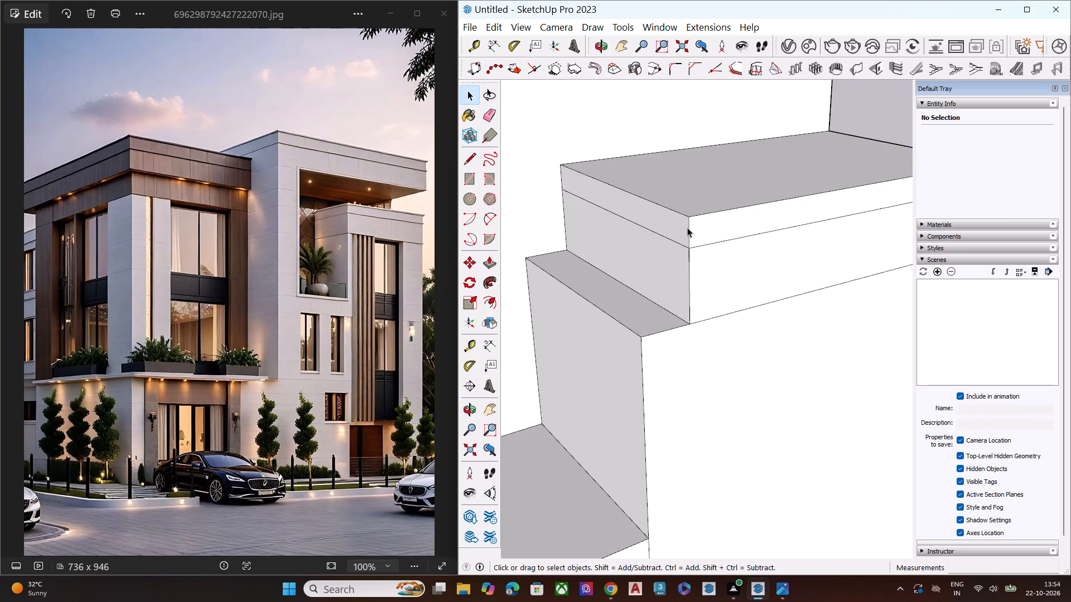
left_click(687, 225)
key("space")
left_click(681, 259)
key("p")
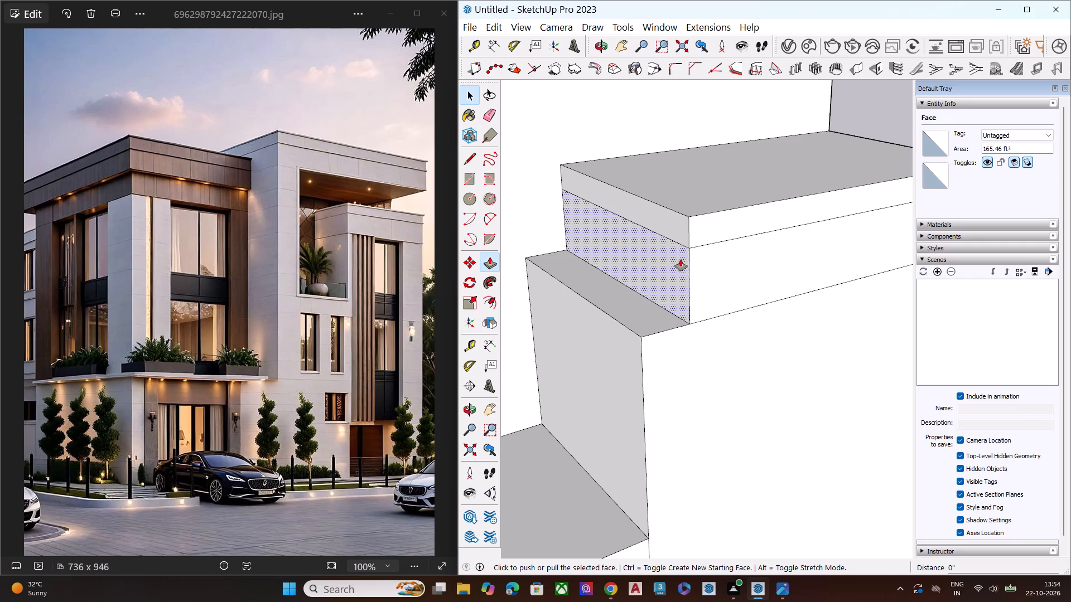
left_click(689, 321)
left_click(640, 341)
key("space")
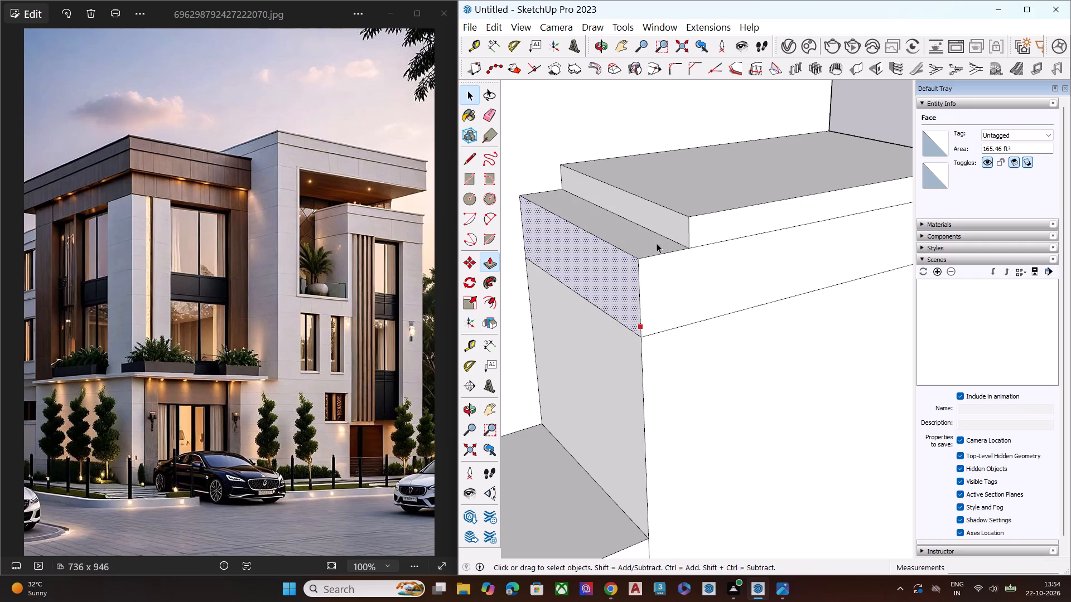
left_click(665, 219)
key("p")
left_click(691, 247)
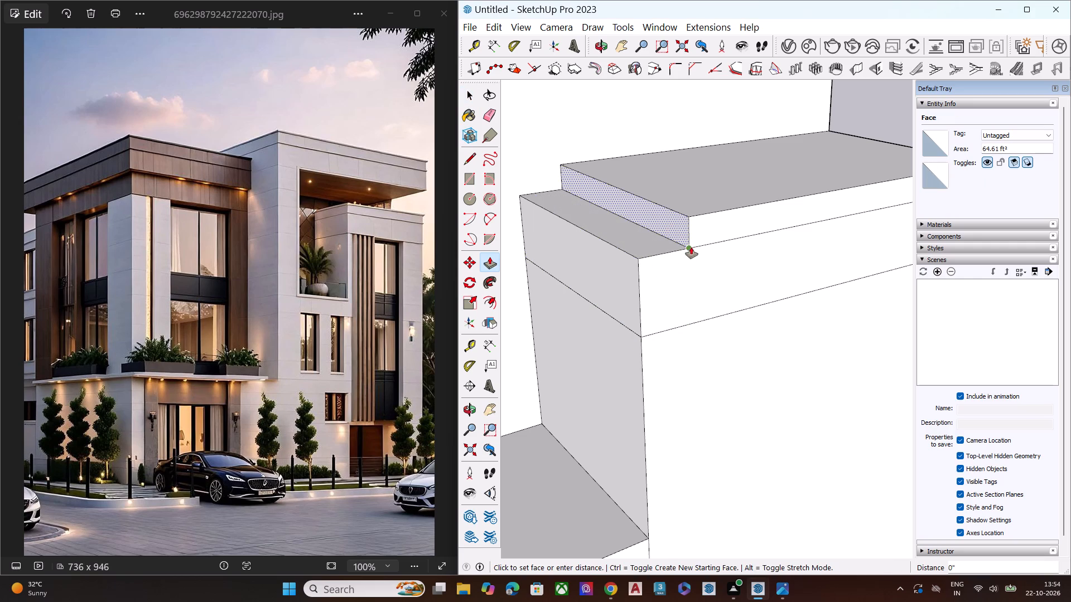
left_click(635, 268)
Examine the top corner of the projecting volume where its side bands meet the front face.
middle_click_drag(643, 250, 647, 236)
scroll(647, 236, "up", 2)
scroll(639, 240, "down", 1)
scroll(636, 240, "up", 5)
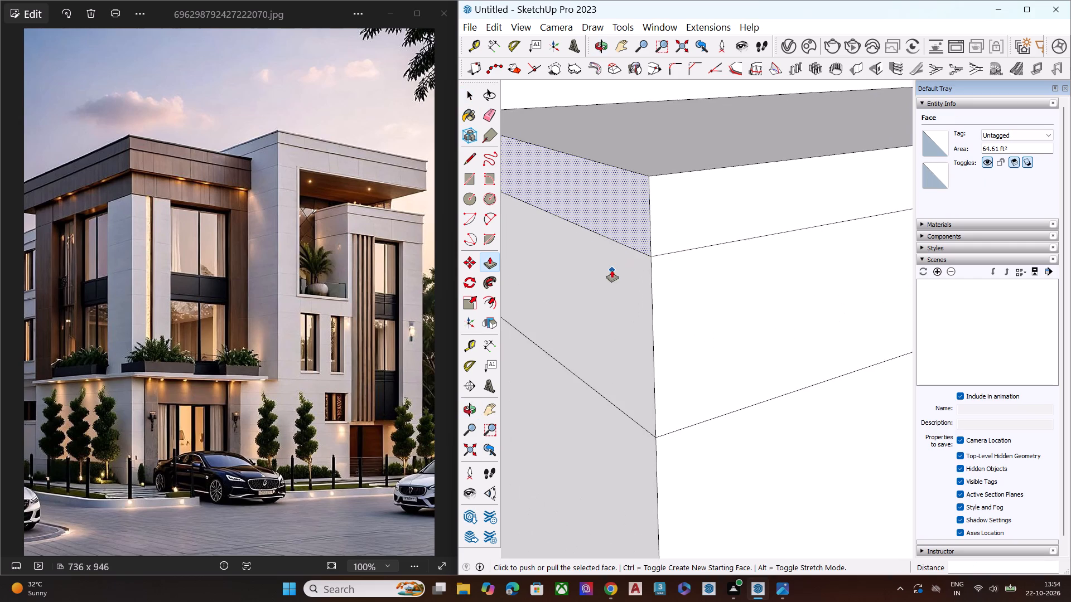
scroll(612, 270, "up", 5)
scroll(629, 241, "down", 1)
scroll(630, 241, "up", 7)
middle_click_drag(667, 217, 595, 236)
scroll(595, 236, "up", 2)
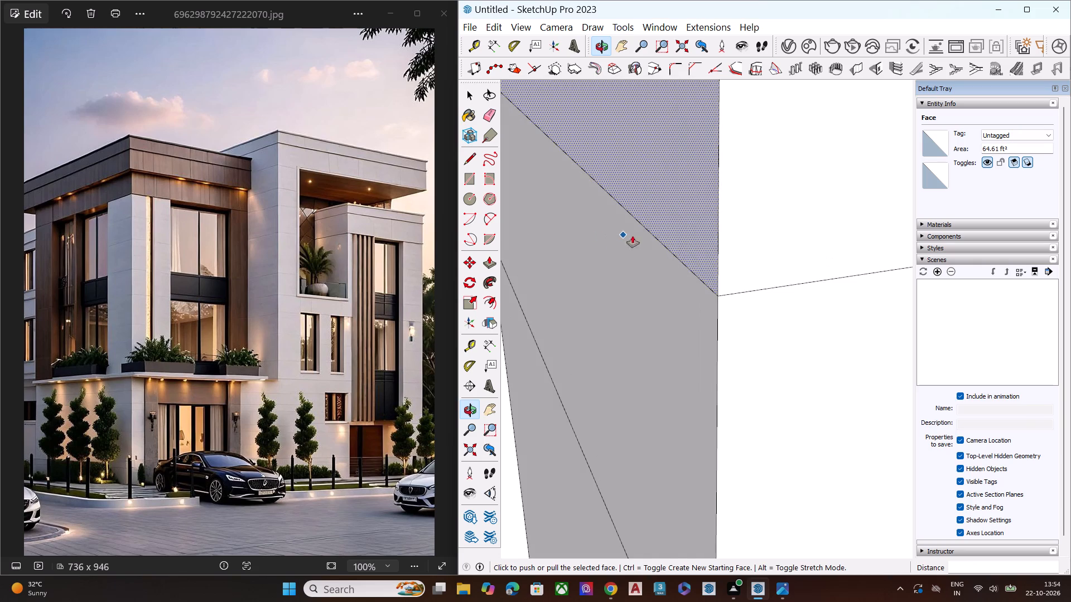
scroll(626, 271, "down", 18)
scroll(633, 280, "up", 1)
scroll(633, 280, "down", 2)
key("space")
scroll(571, 269, "down", 3)
scroll(571, 269, "up", 2)
scroll(571, 269, "down", 1)
scroll(571, 269, "up", 2)
scroll(571, 269, "down", 2)
scroll(570, 269, "up", 2)
scroll(569, 273, "down", 2)
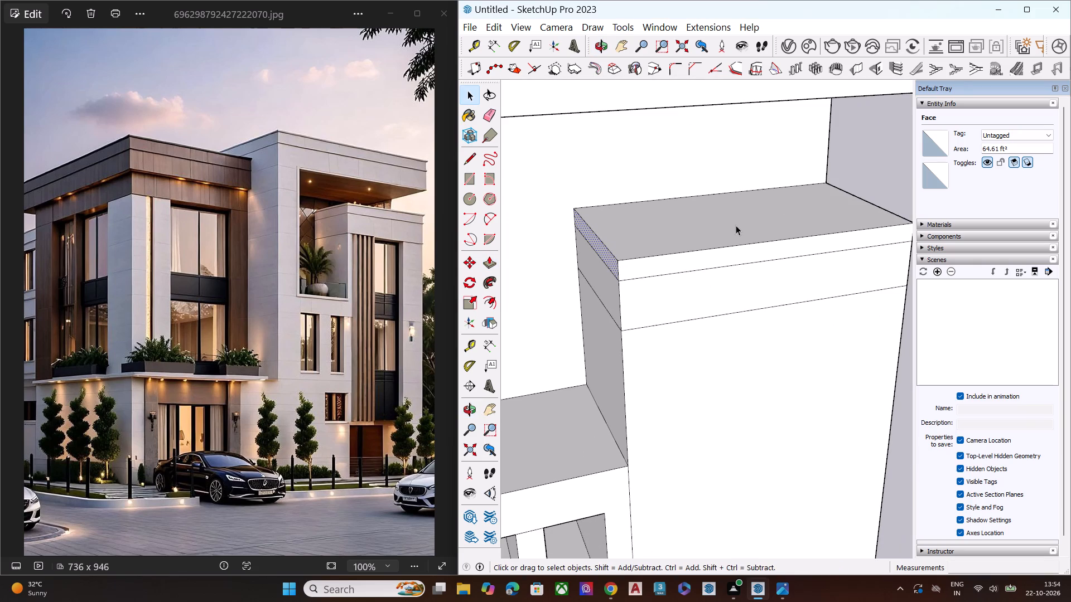
left_click(874, 163)
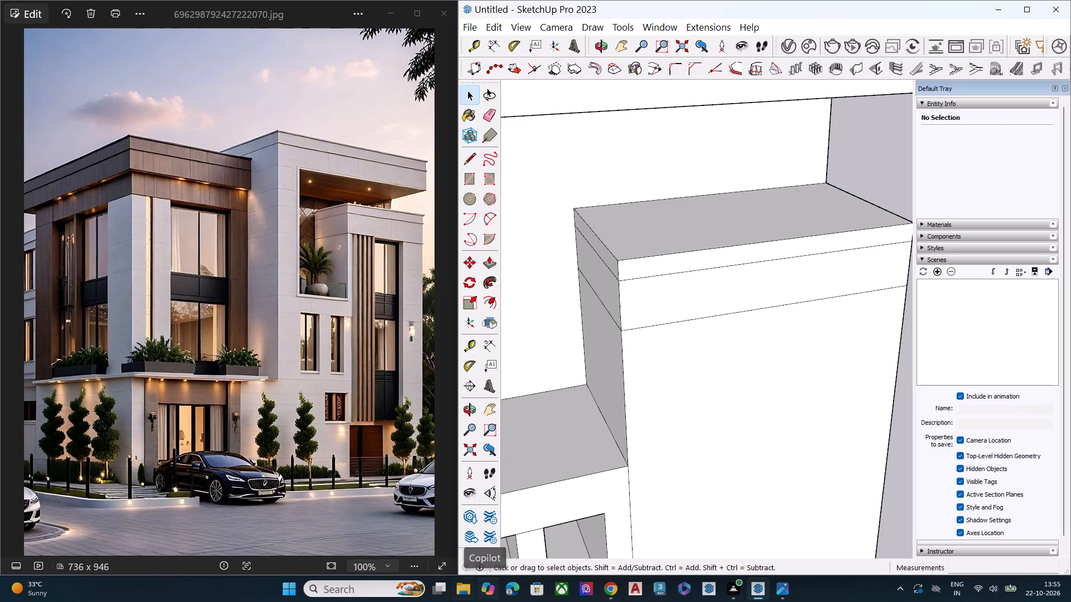
Erase the lower horizontal line across the top of the projecting volume's front face.
scroll(618, 318, "down", 6)
middle_click_drag(639, 455, 594, 333)
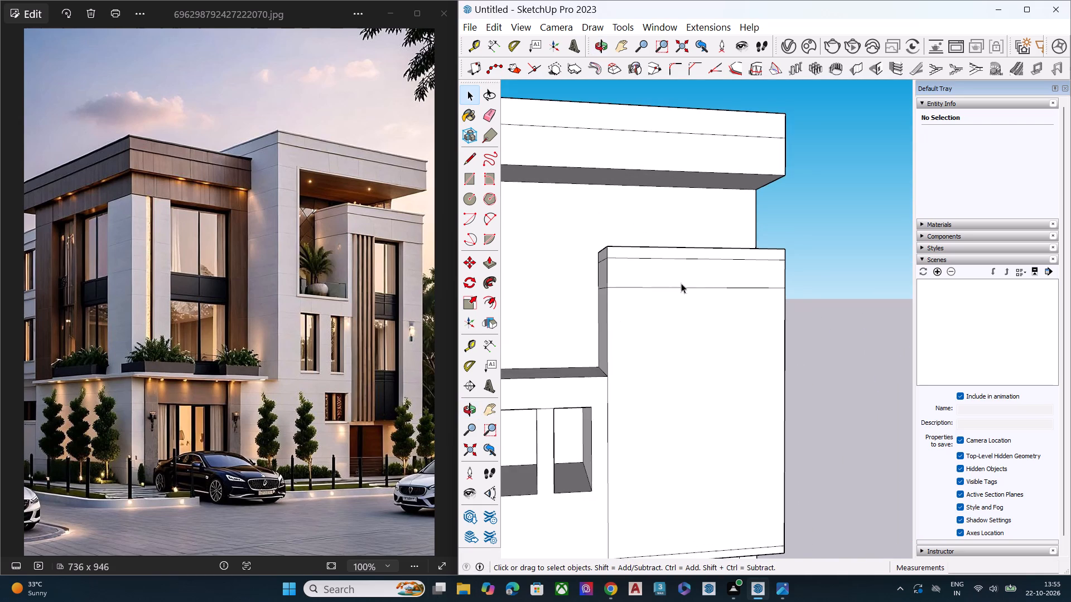
scroll(687, 323, "up", 2)
key("l")
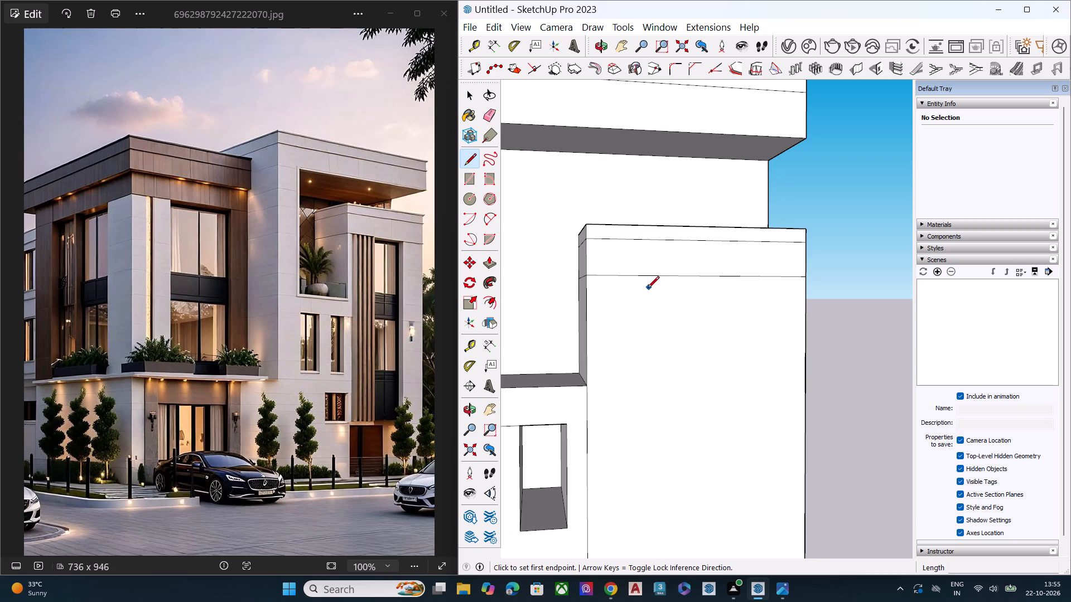
scroll(647, 358, "down", 4)
middle_click_drag(711, 378, 774, 381)
scroll(733, 339, "up", 7)
middle_click_drag(684, 339, 727, 352)
key("space")
key("e")
left_click(623, 293)
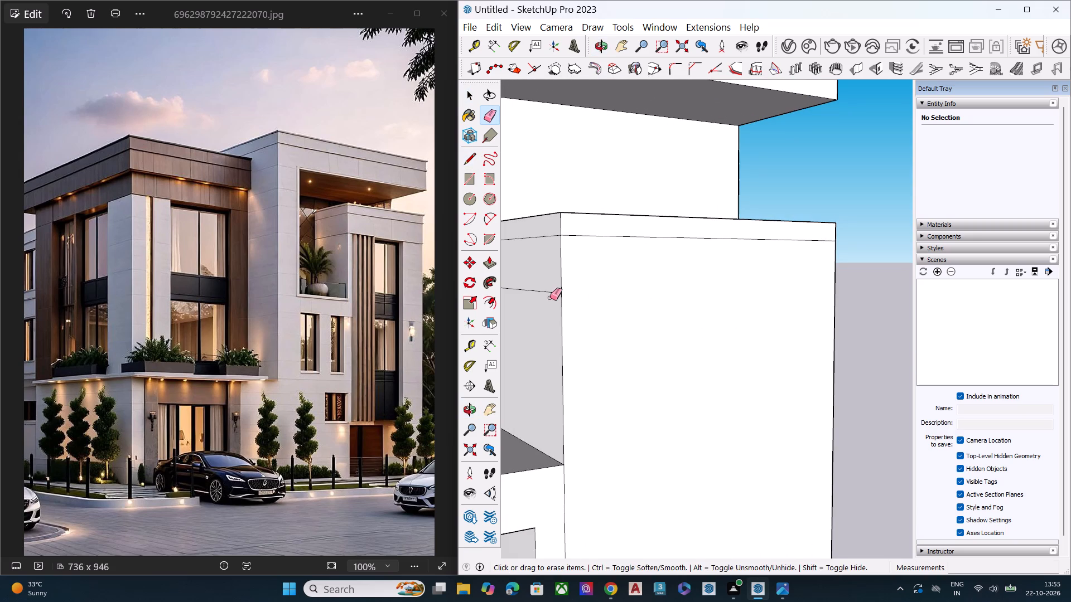
Erase the remaining horizontal lines near the top of the projecting volume's side and front faces.
left_click(552, 292)
scroll(612, 355, "down", 3)
middle_click_drag(683, 369, 583, 364)
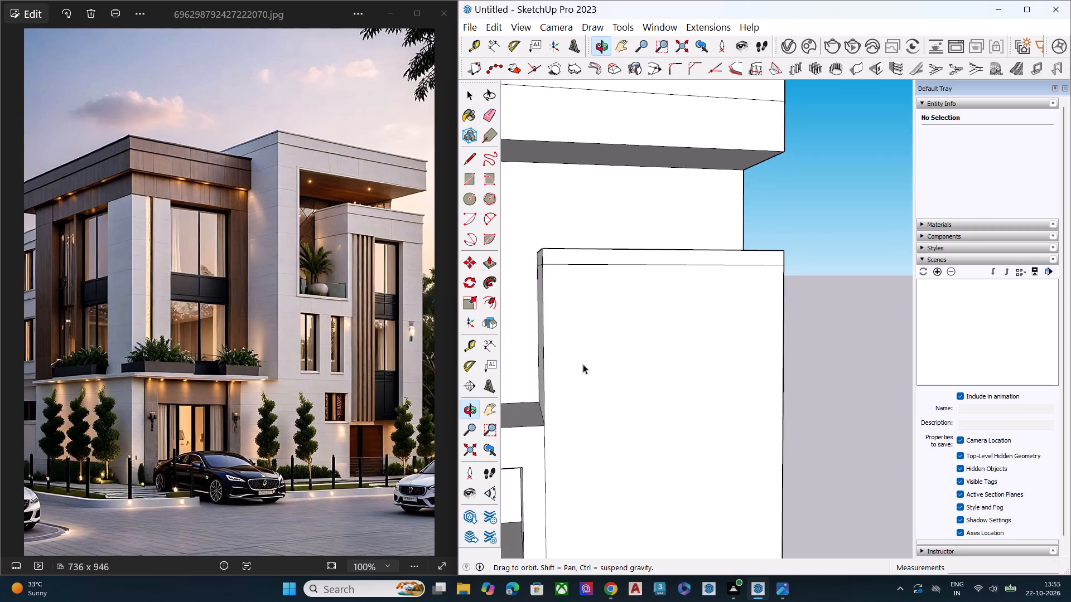
key("space")
middle_click_drag(760, 358, 668, 360)
scroll(748, 320, "down", 9)
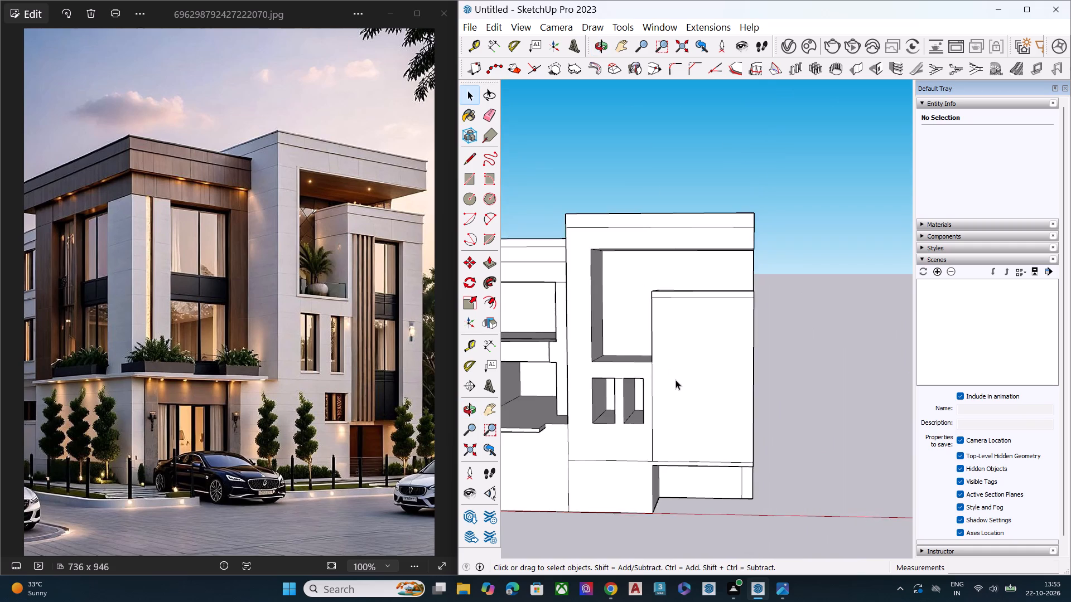
middle_click_drag(676, 380, 713, 361)
scroll(652, 277, "up", 9)
middle_click_drag(713, 332, 761, 346)
scroll(761, 346, "up", 3)
scroll(761, 346, "down", 1)
scroll(761, 346, "up", 1)
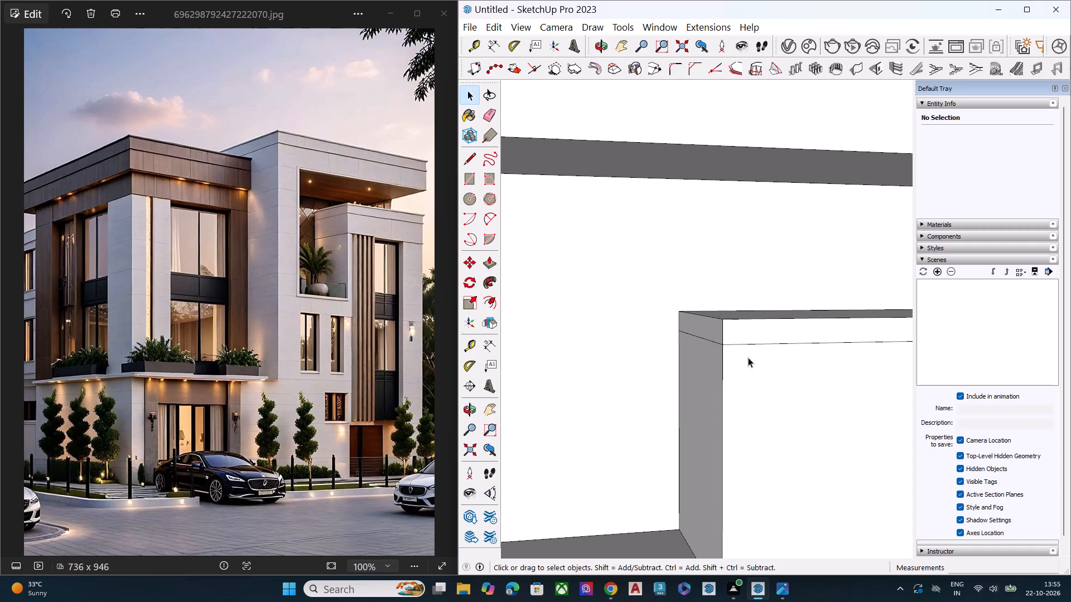
key("e")
left_click(745, 345)
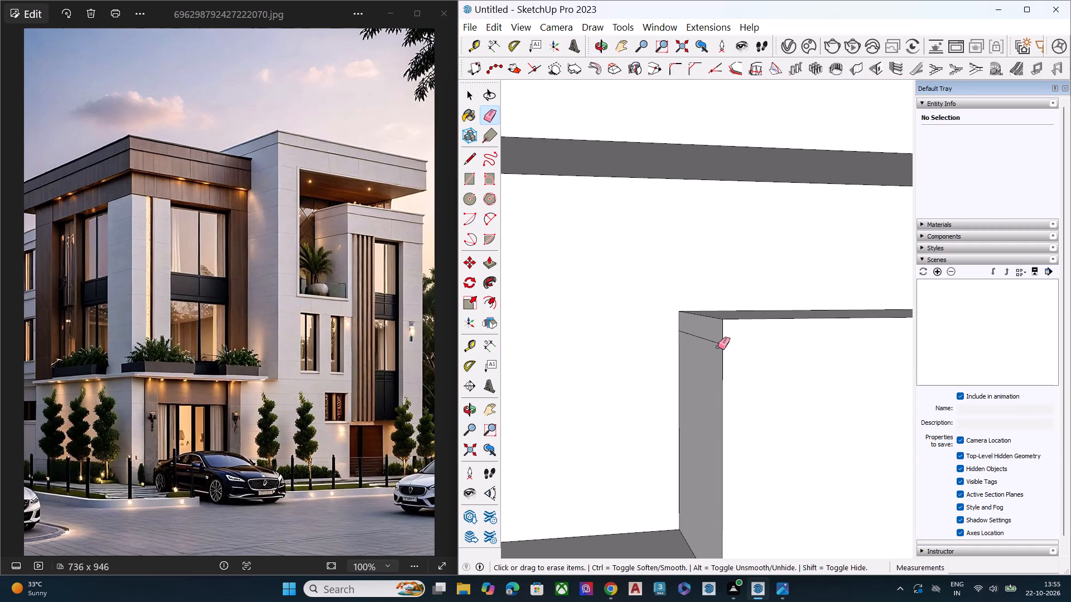
middle_click_drag(712, 347, 754, 350)
scroll(741, 342, "up", 3)
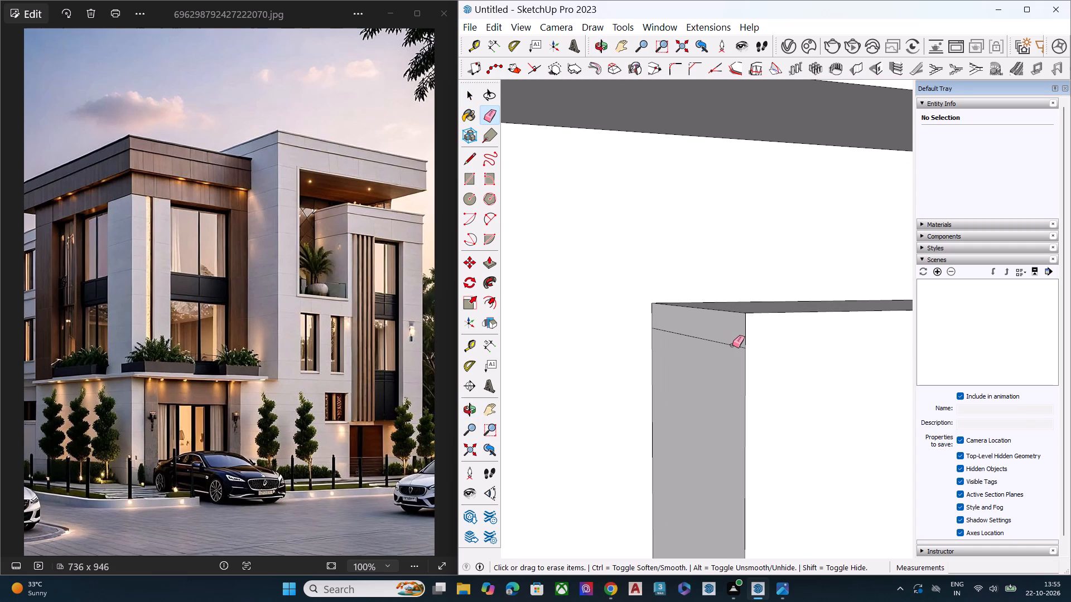
left_click(732, 345)
scroll(614, 349, "down", 15)
middle_click_drag(698, 377, 639, 379)
key("space")
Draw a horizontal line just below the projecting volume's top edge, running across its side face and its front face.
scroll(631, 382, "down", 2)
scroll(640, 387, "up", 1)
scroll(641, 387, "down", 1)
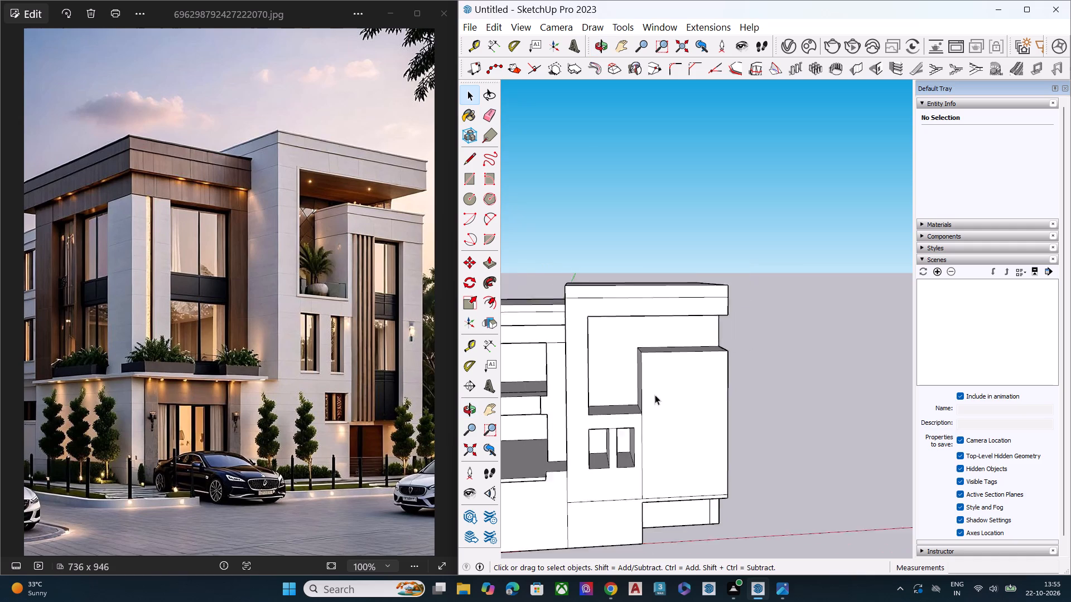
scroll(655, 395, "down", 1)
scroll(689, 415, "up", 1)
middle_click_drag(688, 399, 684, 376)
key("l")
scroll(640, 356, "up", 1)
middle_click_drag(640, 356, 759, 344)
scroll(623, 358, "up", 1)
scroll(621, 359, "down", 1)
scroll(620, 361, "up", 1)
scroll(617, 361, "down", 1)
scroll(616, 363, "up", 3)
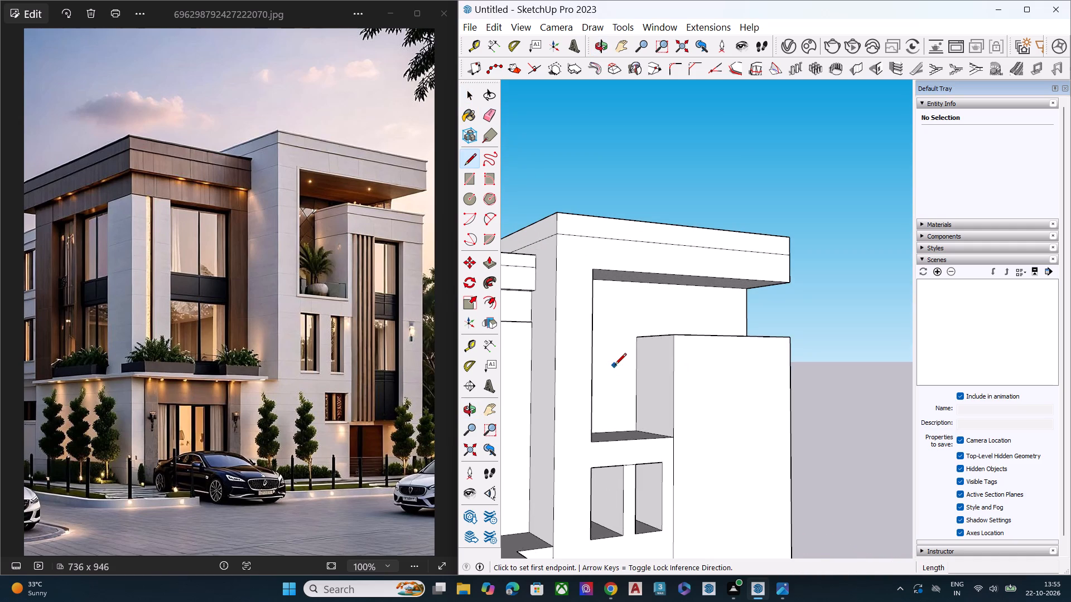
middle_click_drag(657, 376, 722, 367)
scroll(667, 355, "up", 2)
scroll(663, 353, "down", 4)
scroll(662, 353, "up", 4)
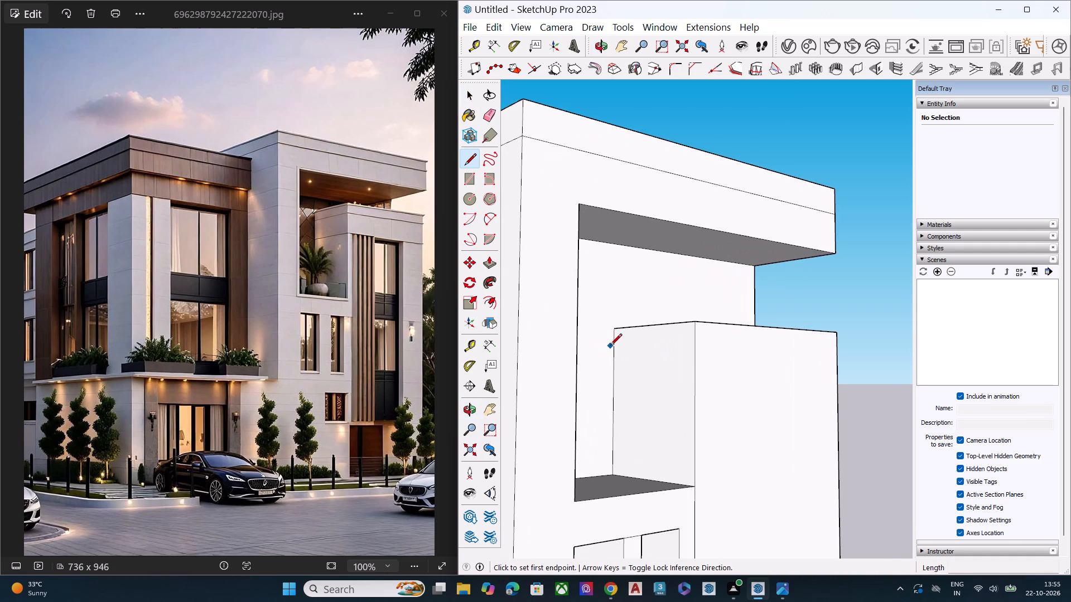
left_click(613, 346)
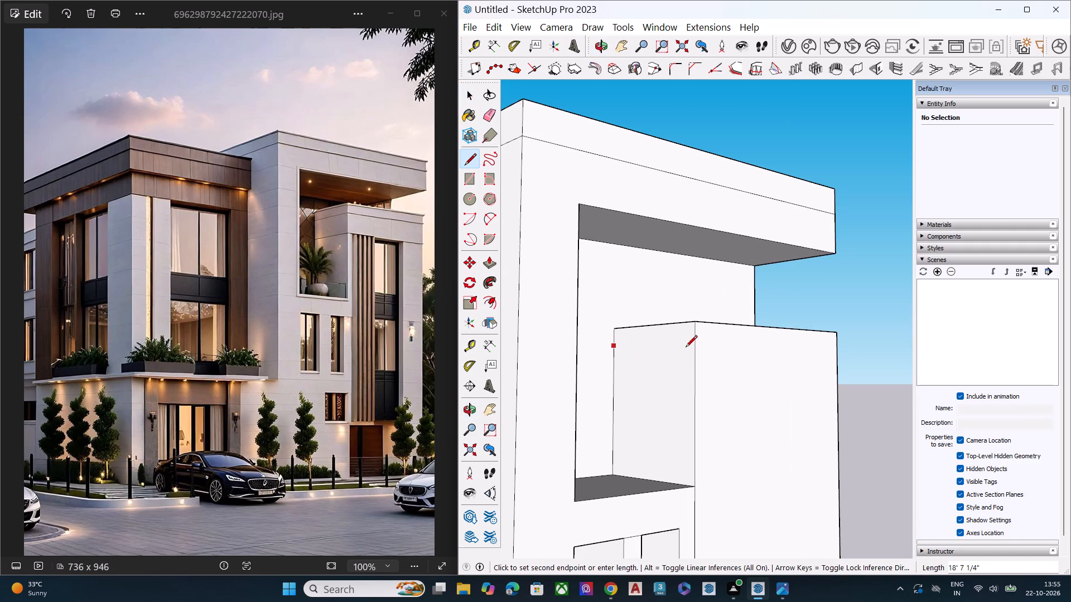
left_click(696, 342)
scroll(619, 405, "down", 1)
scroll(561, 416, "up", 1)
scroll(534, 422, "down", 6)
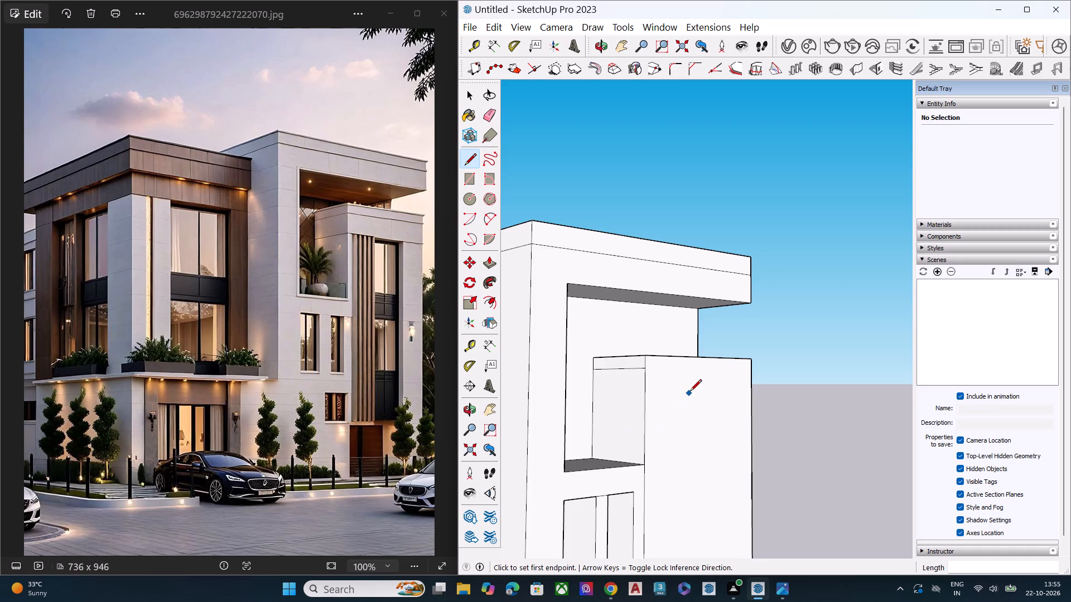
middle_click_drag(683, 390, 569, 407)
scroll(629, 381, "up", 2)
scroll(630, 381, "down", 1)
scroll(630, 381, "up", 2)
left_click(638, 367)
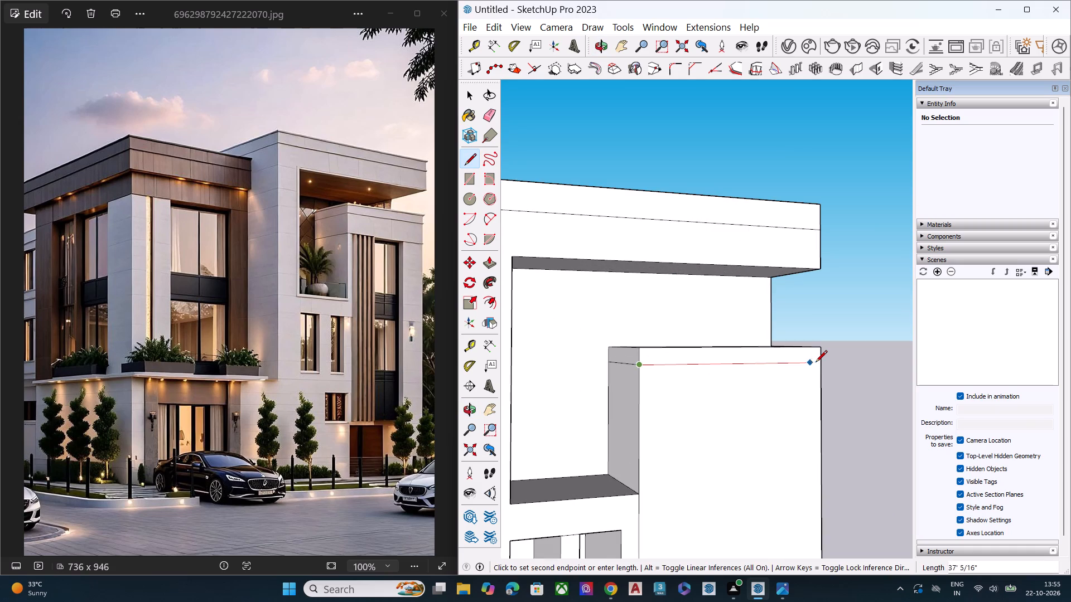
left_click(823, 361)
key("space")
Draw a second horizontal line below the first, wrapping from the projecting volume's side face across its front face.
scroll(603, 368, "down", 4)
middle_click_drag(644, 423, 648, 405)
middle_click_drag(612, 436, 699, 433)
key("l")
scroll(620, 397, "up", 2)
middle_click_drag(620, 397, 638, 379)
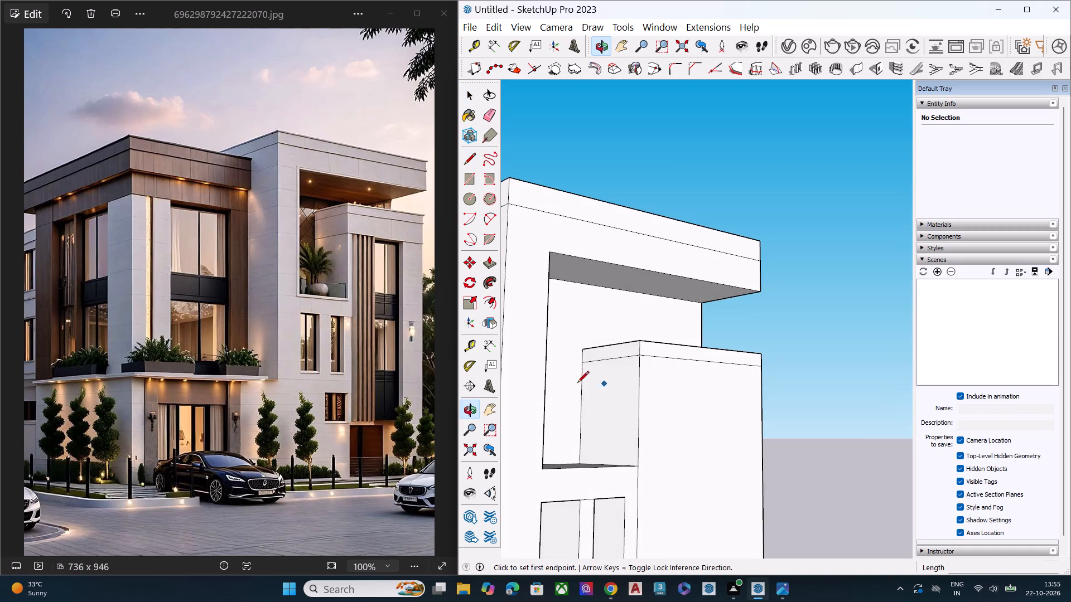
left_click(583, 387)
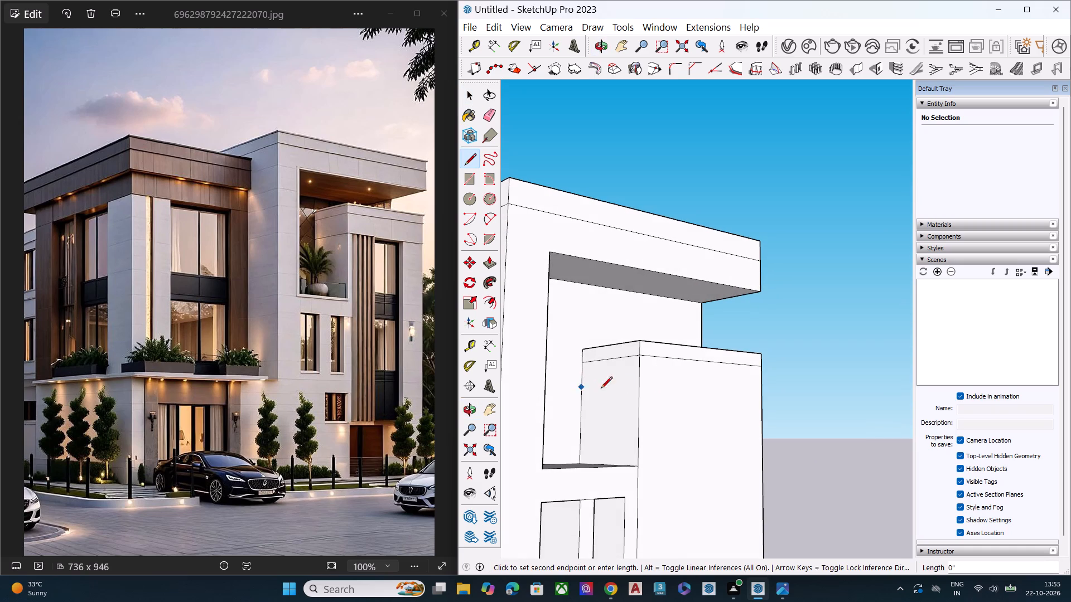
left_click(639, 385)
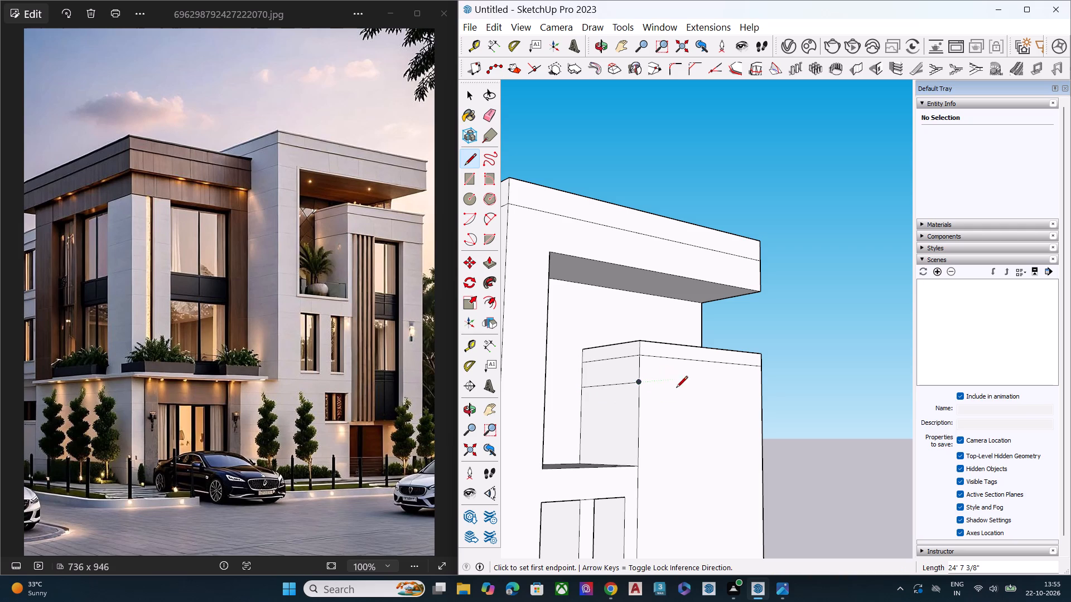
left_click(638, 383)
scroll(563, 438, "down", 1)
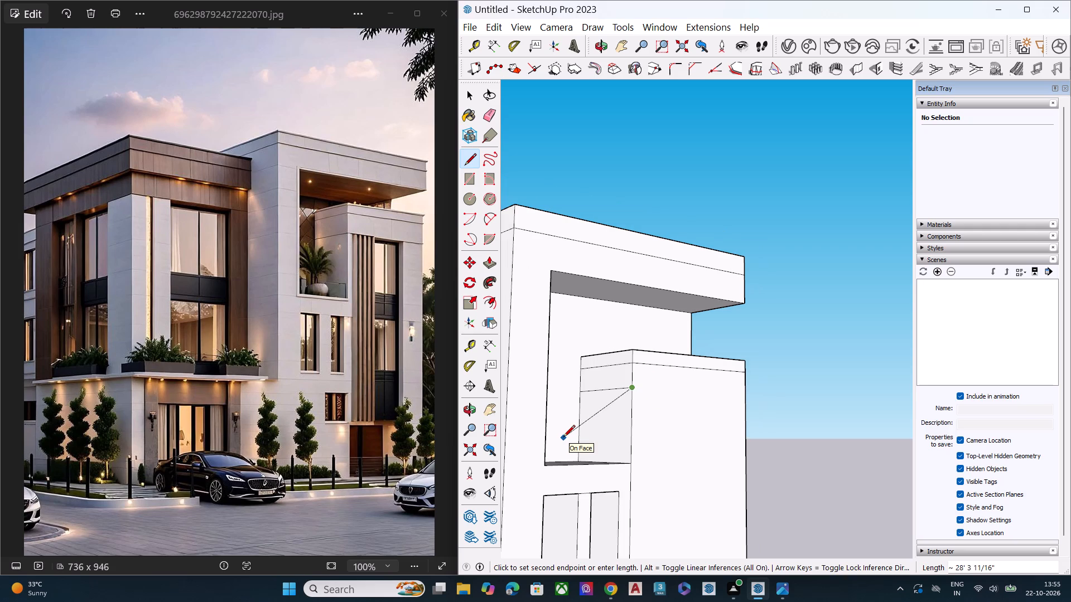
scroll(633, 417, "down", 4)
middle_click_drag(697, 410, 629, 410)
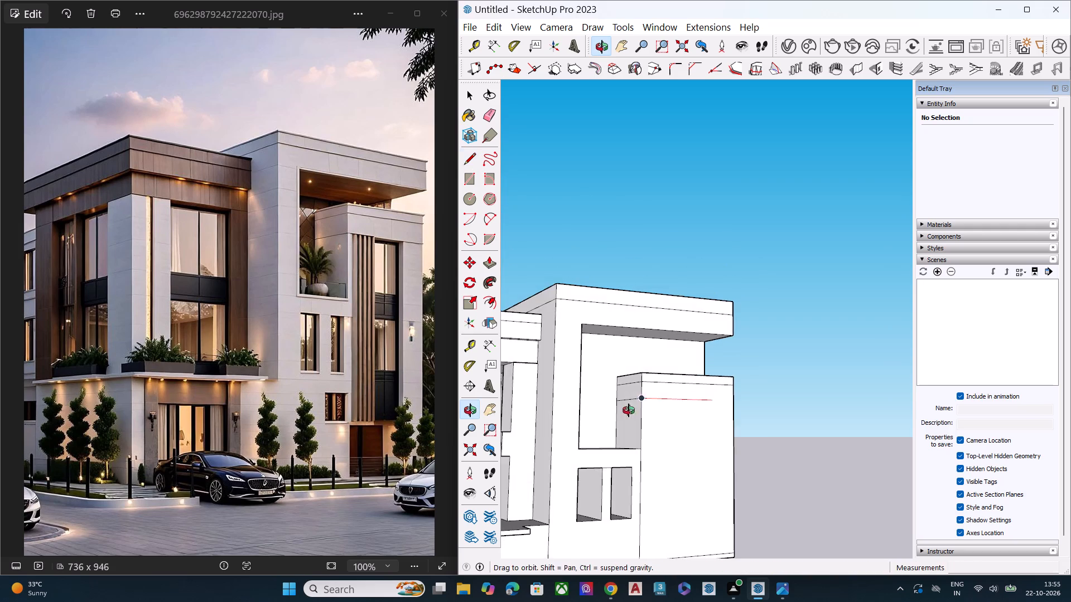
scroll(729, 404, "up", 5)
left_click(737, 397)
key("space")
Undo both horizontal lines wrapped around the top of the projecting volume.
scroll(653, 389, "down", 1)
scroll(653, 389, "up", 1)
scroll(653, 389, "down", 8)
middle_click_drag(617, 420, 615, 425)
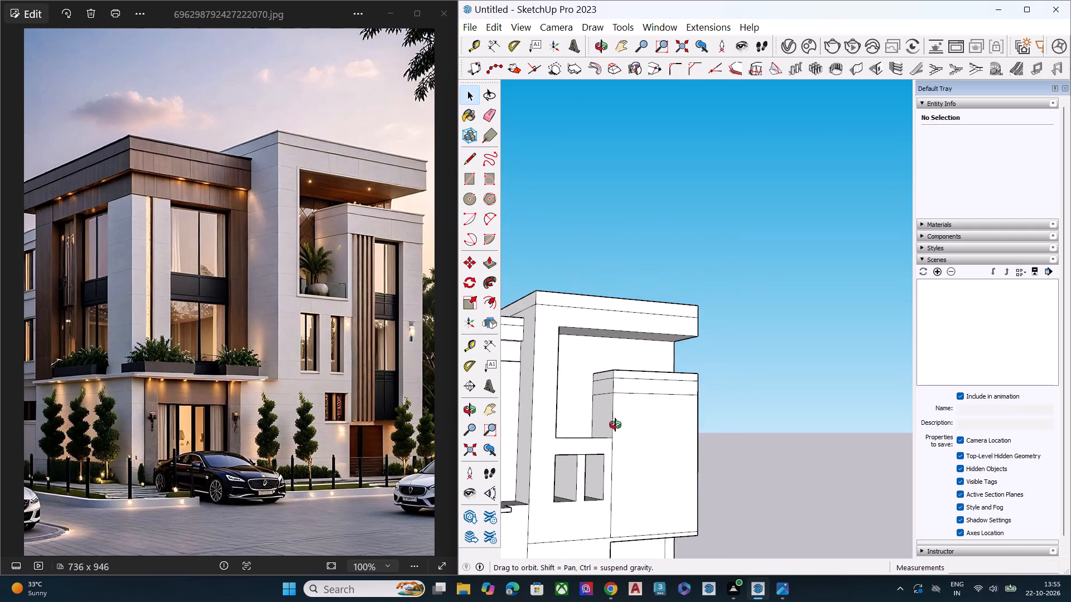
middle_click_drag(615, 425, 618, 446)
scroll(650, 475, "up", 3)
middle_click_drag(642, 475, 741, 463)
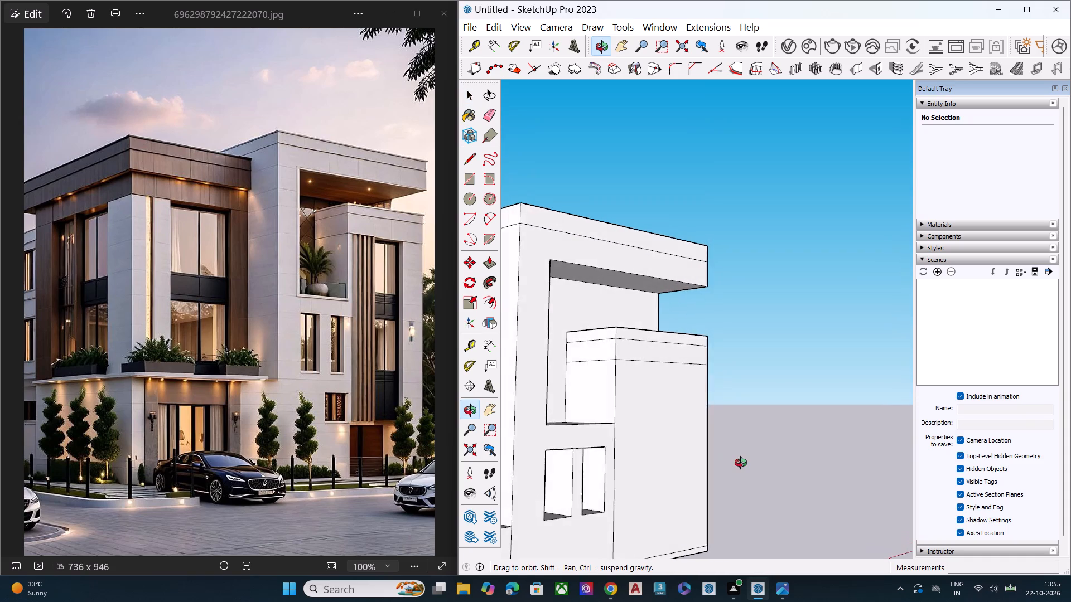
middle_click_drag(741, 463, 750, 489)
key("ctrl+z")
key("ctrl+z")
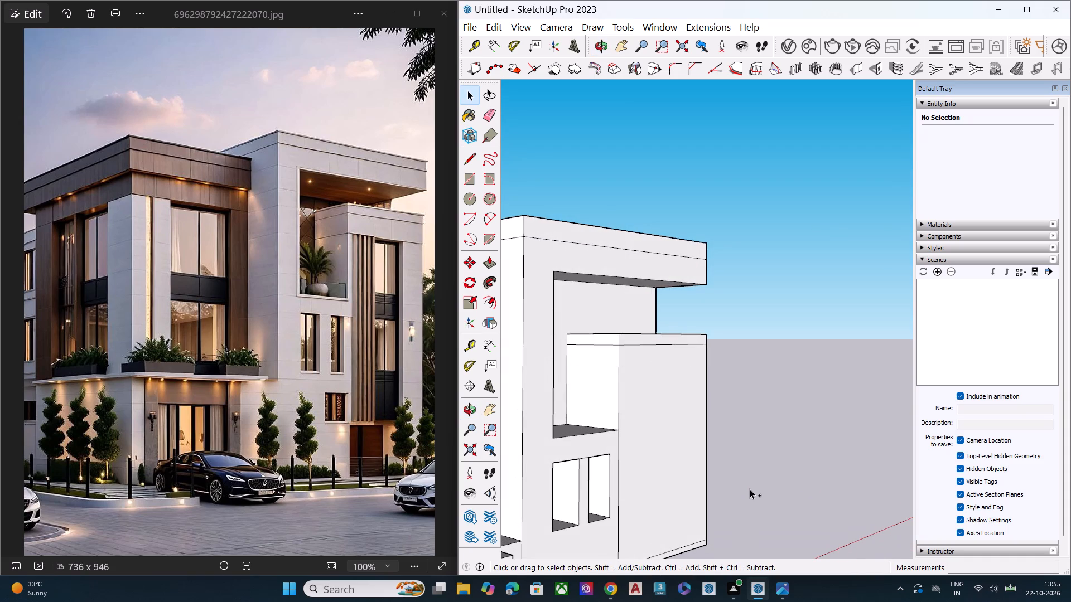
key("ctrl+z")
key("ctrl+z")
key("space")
Draw a horizontal line about 42' 7" long across the projecting volume's front face, just below its top edge.
scroll(570, 433, "down", 5)
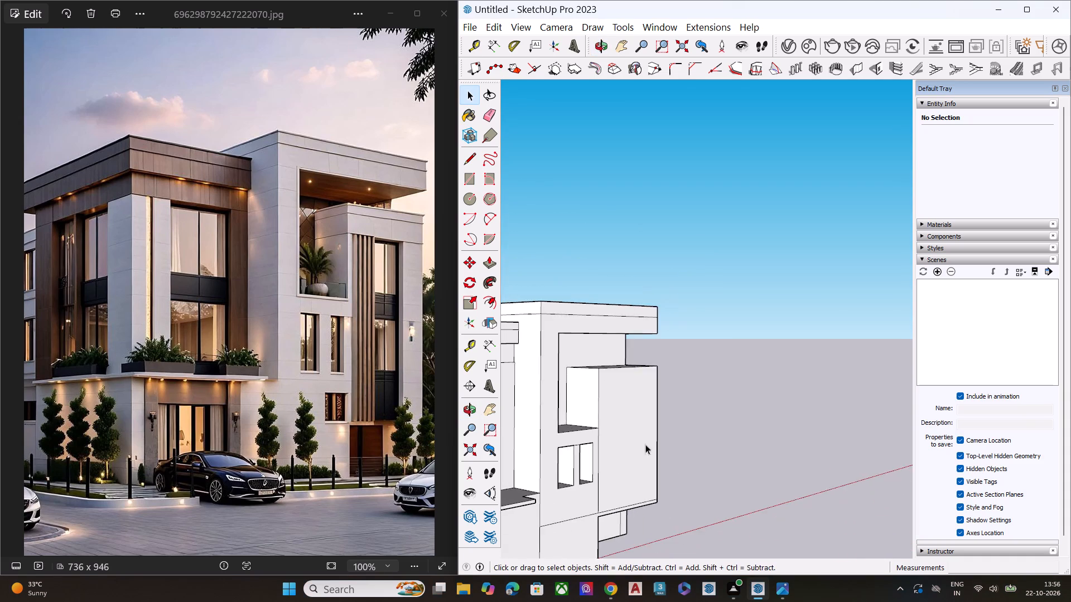
middle_click_drag(684, 462, 630, 417)
scroll(625, 394, "up", 8)
key("l")
scroll(611, 366, "up", 4)
scroll(581, 346, "down", 1)
scroll(580, 344, "up", 3)
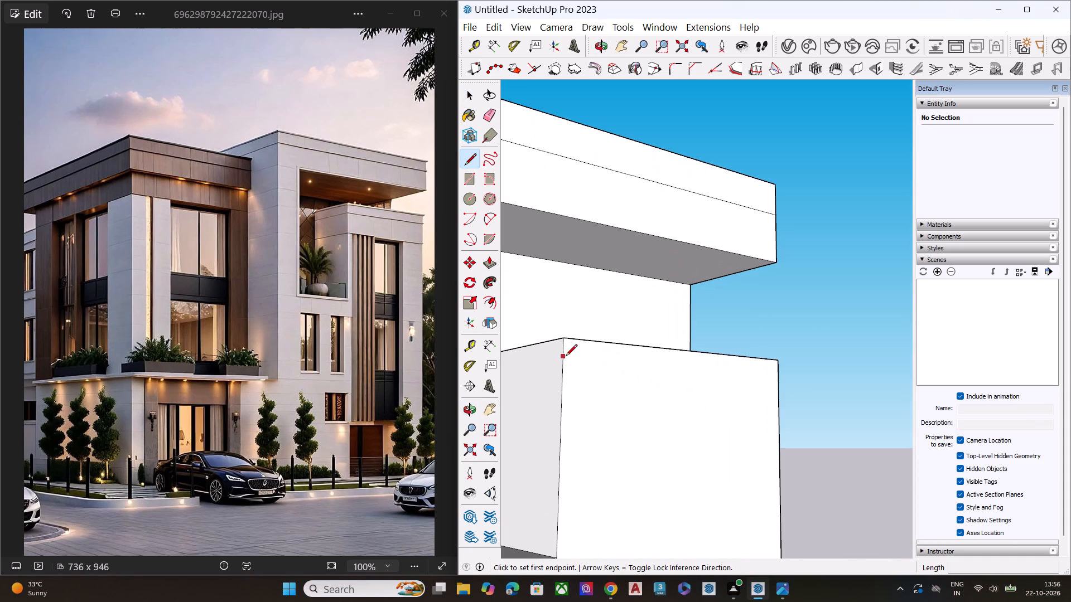
middle_click_drag(589, 357, 483, 400)
scroll(489, 391, "up", 4)
scroll(640, 382, "down", 3)
scroll(650, 383, "up", 2)
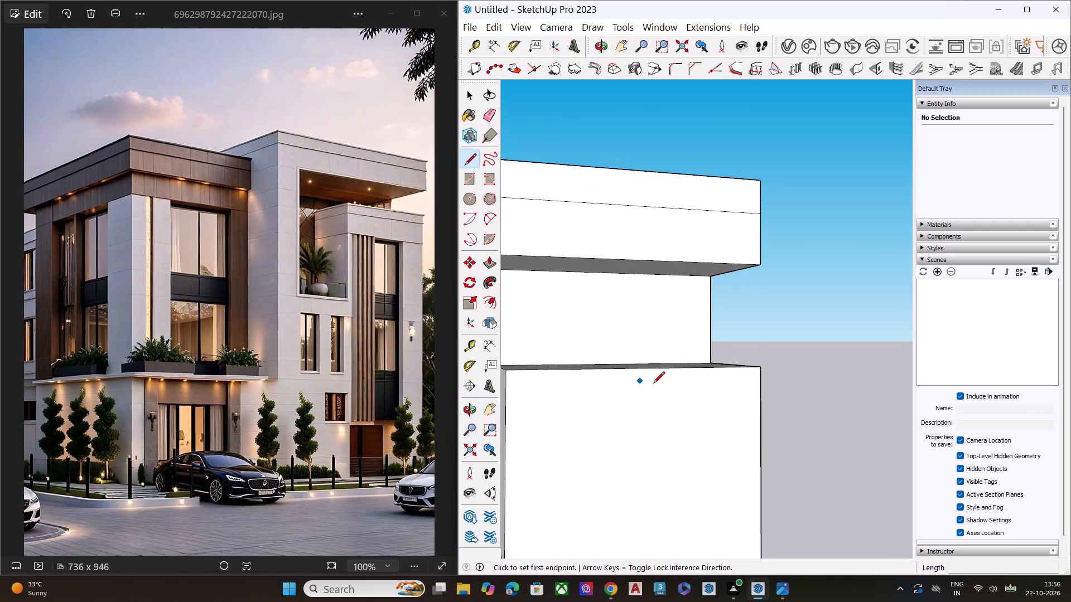
scroll(676, 387, "down", 3)
scroll(653, 384, "up", 1)
middle_click_drag(726, 406, 626, 407)
scroll(500, 389, "up", 2)
scroll(586, 397, "down", 1)
scroll(614, 397, "up", 2)
scroll(620, 397, "down", 1)
scroll(636, 397, "up", 3)
scroll(659, 398, "down", 2)
scroll(813, 377, "down", 3)
scroll(819, 389, "up", 1)
scroll(819, 390, "down", 5)
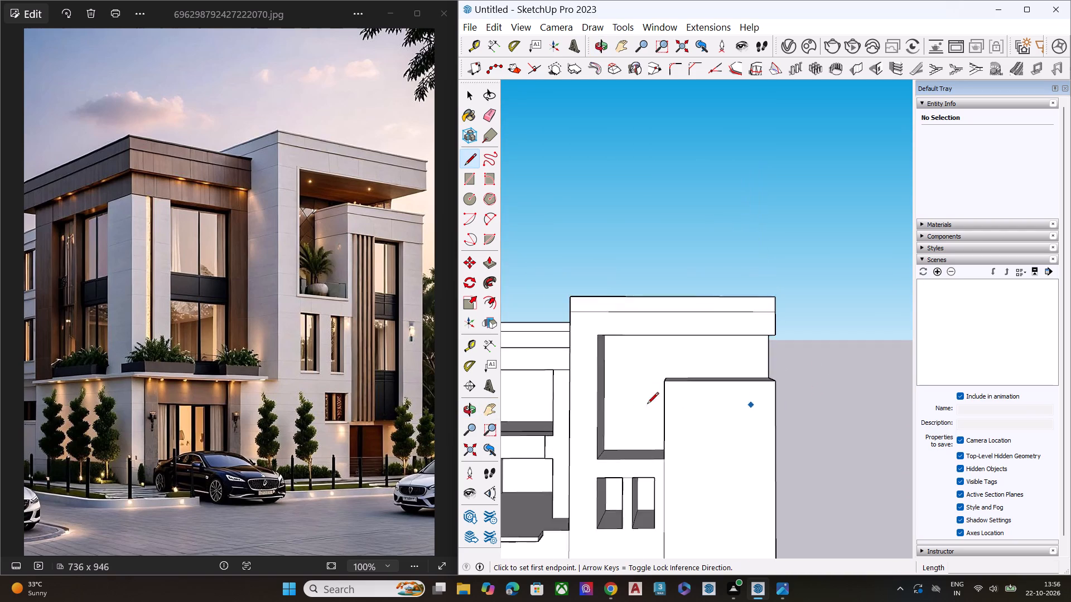
scroll(643, 401, "up", 6)
scroll(740, 399, "down", 2)
scroll(742, 399, "up", 4)
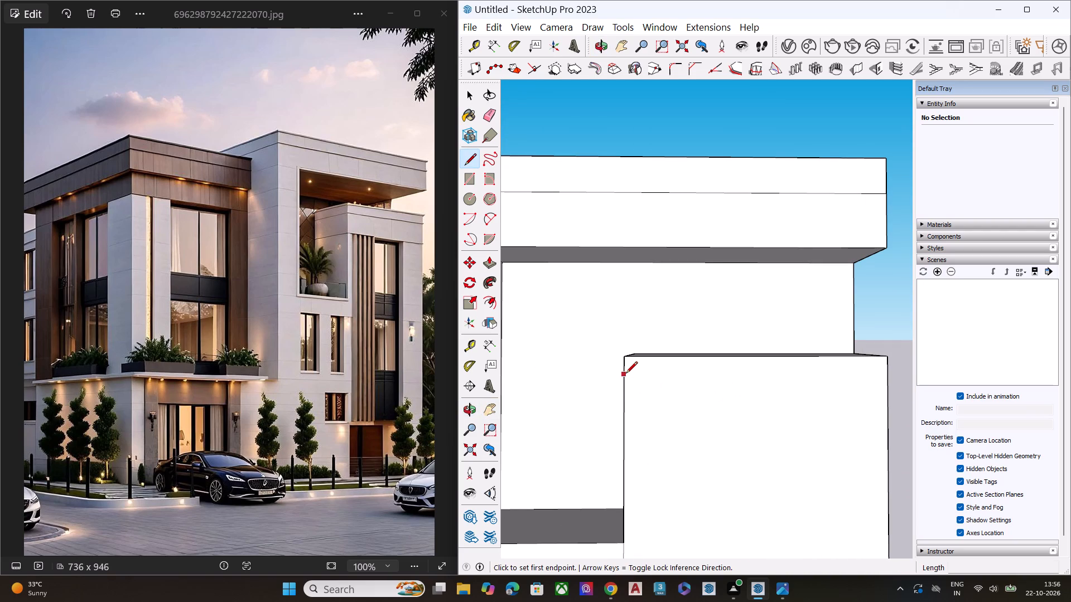
left_click(626, 374)
scroll(599, 420, "down", 2)
scroll(595, 434, "up", 1)
scroll(598, 445, "down", 1)
scroll(601, 447, "up", 1)
scroll(610, 449, "down", 2)
scroll(805, 388, "up", 7)
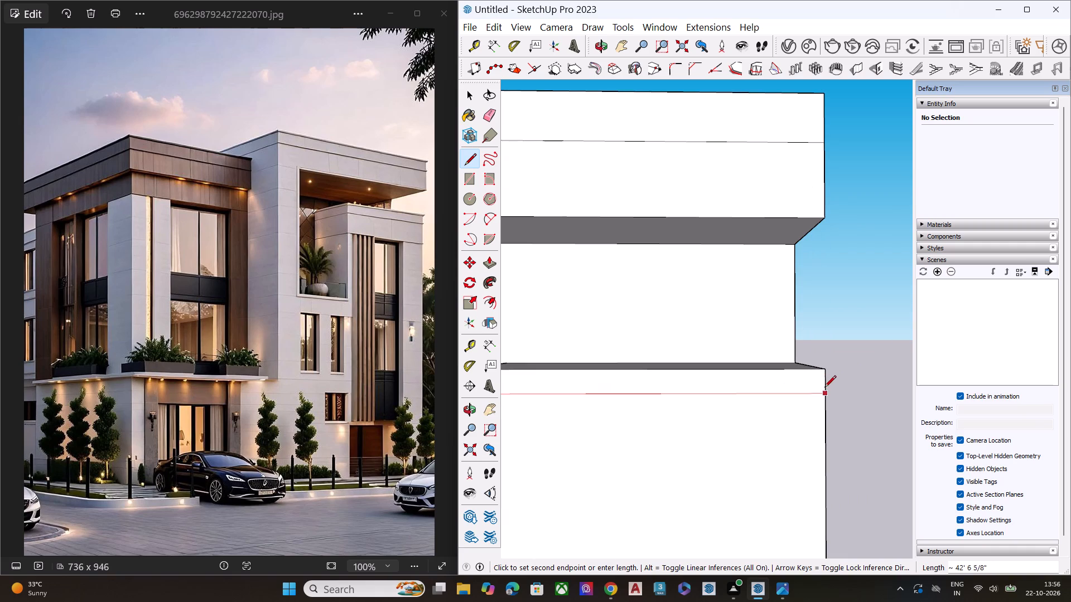
left_click(823, 393)
key("space")
Continue the horizontal line from the front corner across the projecting volume's side face to its back edge.
scroll(874, 392, "down", 5)
middle_click_drag(681, 414, 914, 396)
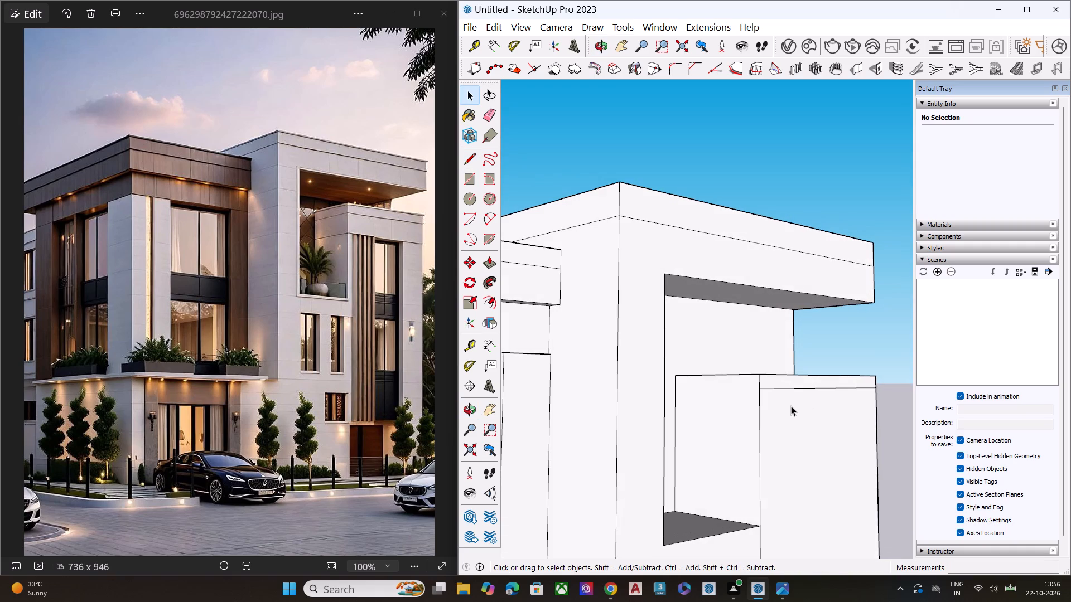
key("l")
left_click(759, 391)
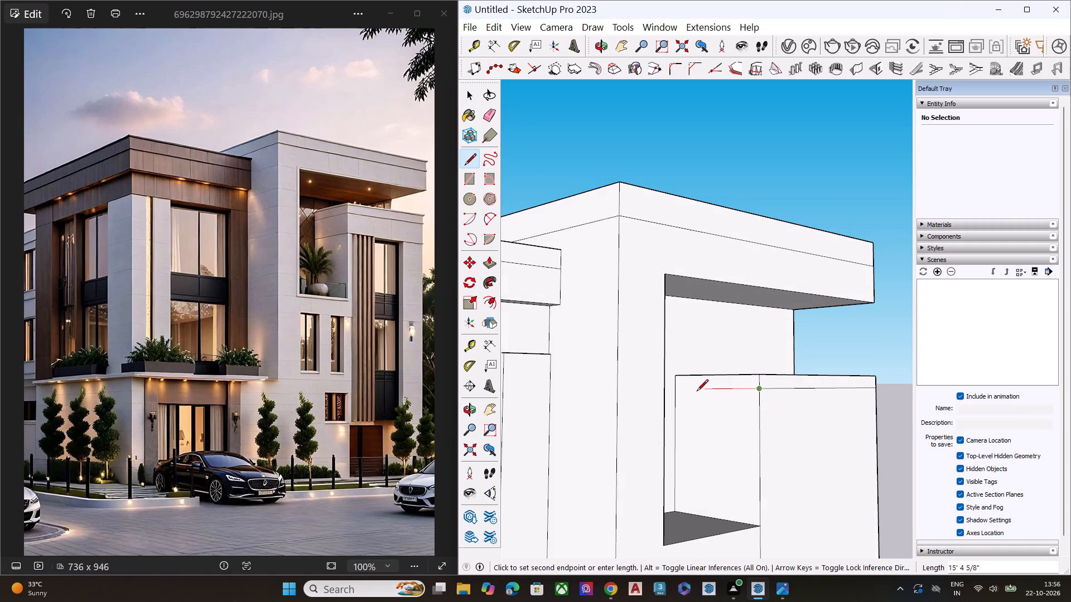
left_click(677, 389)
key("space")
Draw a second, lower horizontal line across the projecting volume's side face and about 42' 6" across its front face.
scroll(678, 391, "down", 3)
scroll(669, 392, "up", 1)
scroll(669, 392, "down", 2)
middle_click_drag(781, 414, 776, 403)
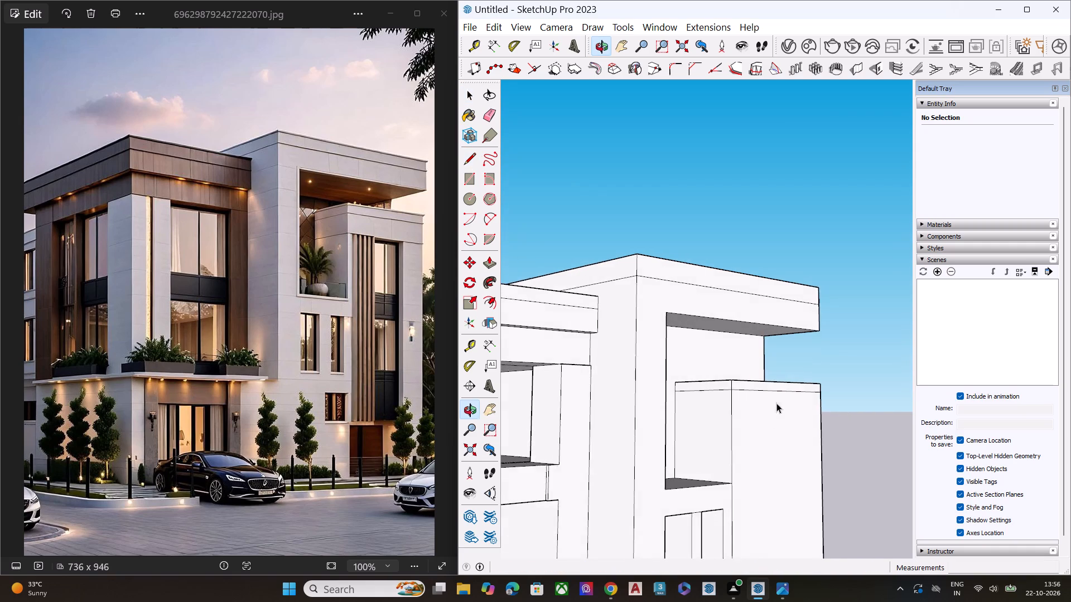
scroll(754, 426, "up", 1)
key("l")
left_click(669, 412)
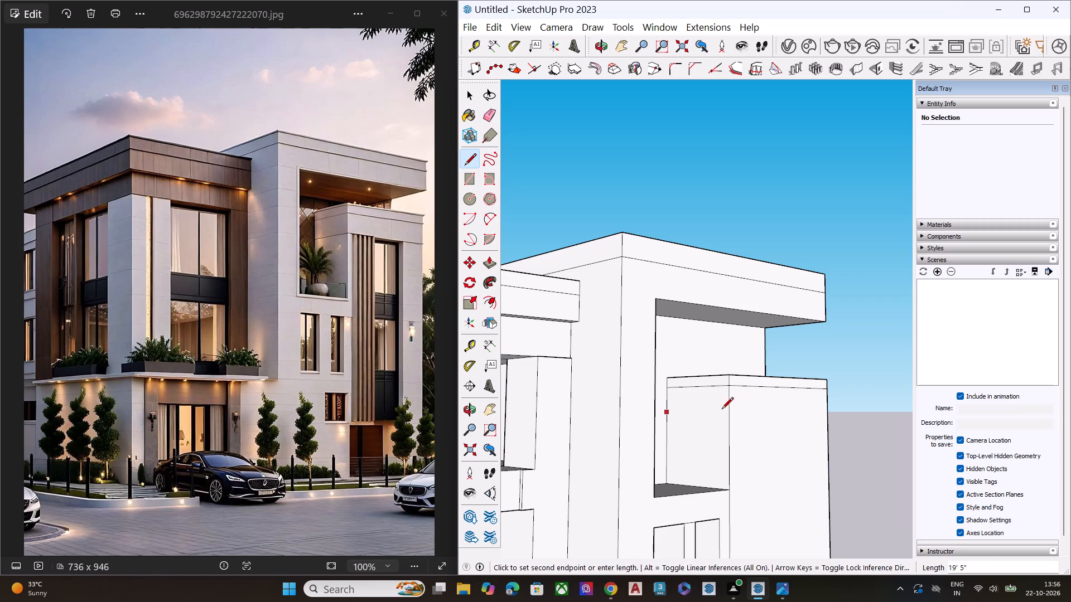
left_click(730, 412)
middle_click_drag(793, 409, 663, 423)
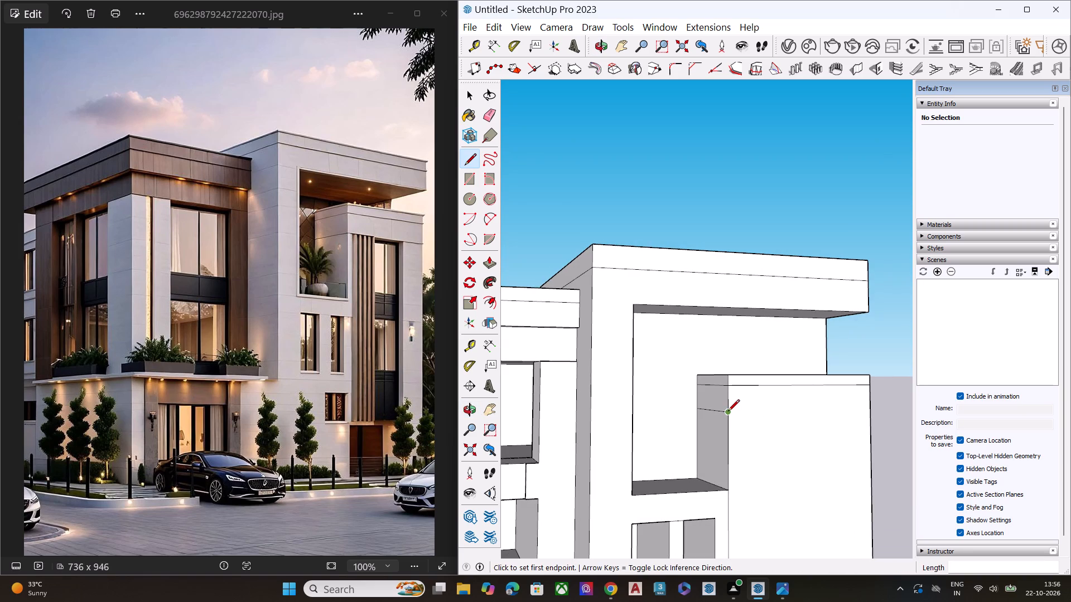
left_click(726, 415)
scroll(649, 436, "down", 5)
scroll(785, 425, "up", 5)
scroll(785, 425, "down", 1)
scroll(785, 425, "up", 1)
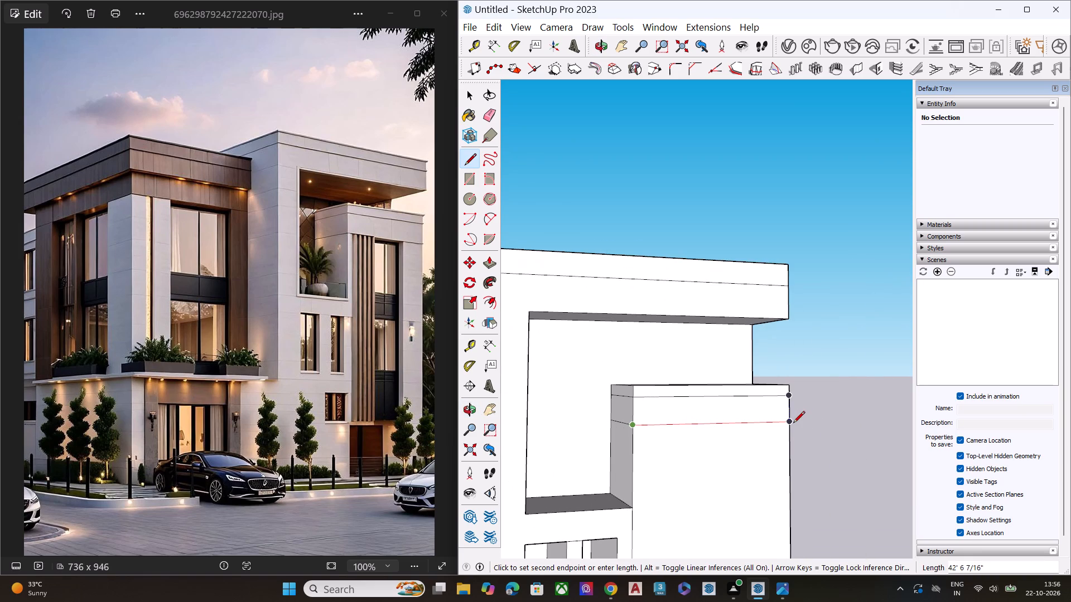
left_click(793, 424)
key("space")
Draw a vertical line down the projecting volume's front face, near its outer edge, from the lower horizontal line to the base line.
scroll(817, 401, "down", 1)
scroll(817, 401, "up", 2)
scroll(817, 401, "down", 5)
middle_click_drag(736, 418, 741, 379)
scroll(746, 374, "up", 2)
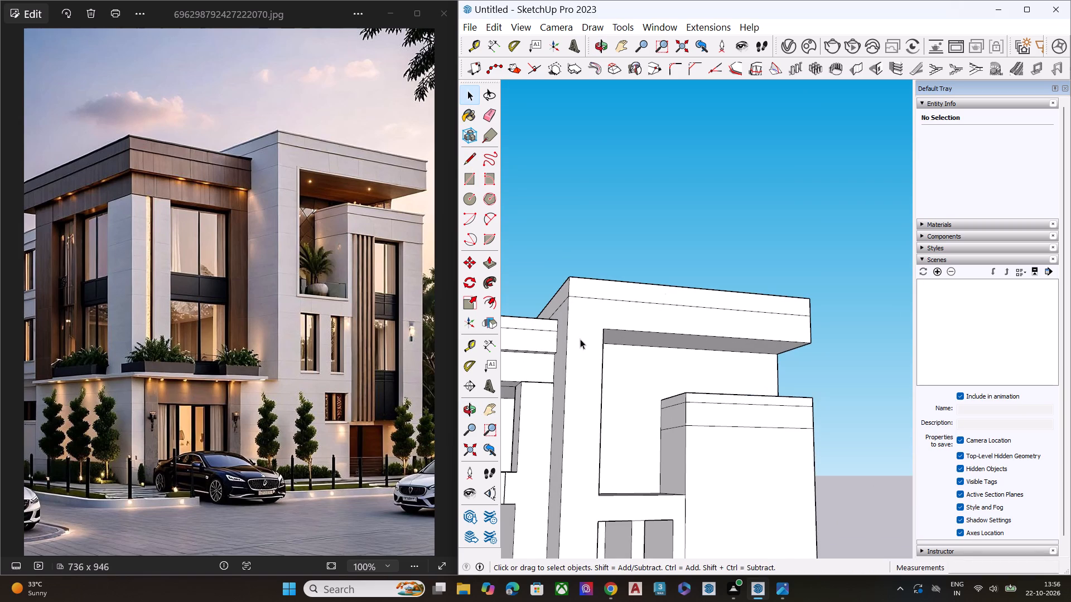
scroll(653, 356, "down", 8)
scroll(725, 433, "up", 1)
scroll(725, 434, "down", 2)
scroll(725, 434, "up", 5)
middle_click_drag(733, 442, 689, 456)
scroll(728, 450, "up", 3)
key("space")
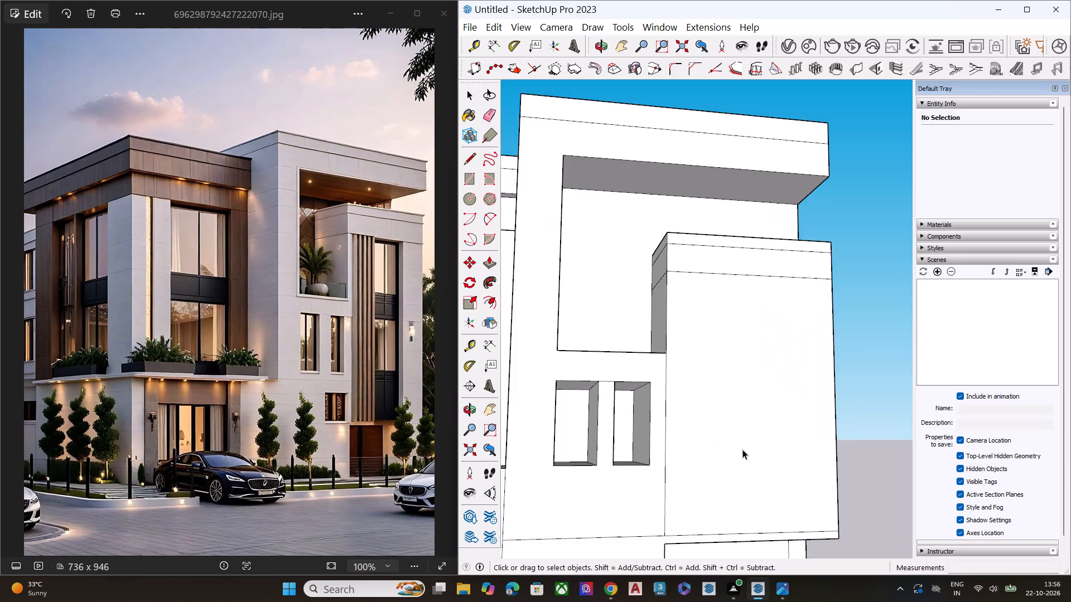
scroll(742, 449, "up", 3)
key("l")
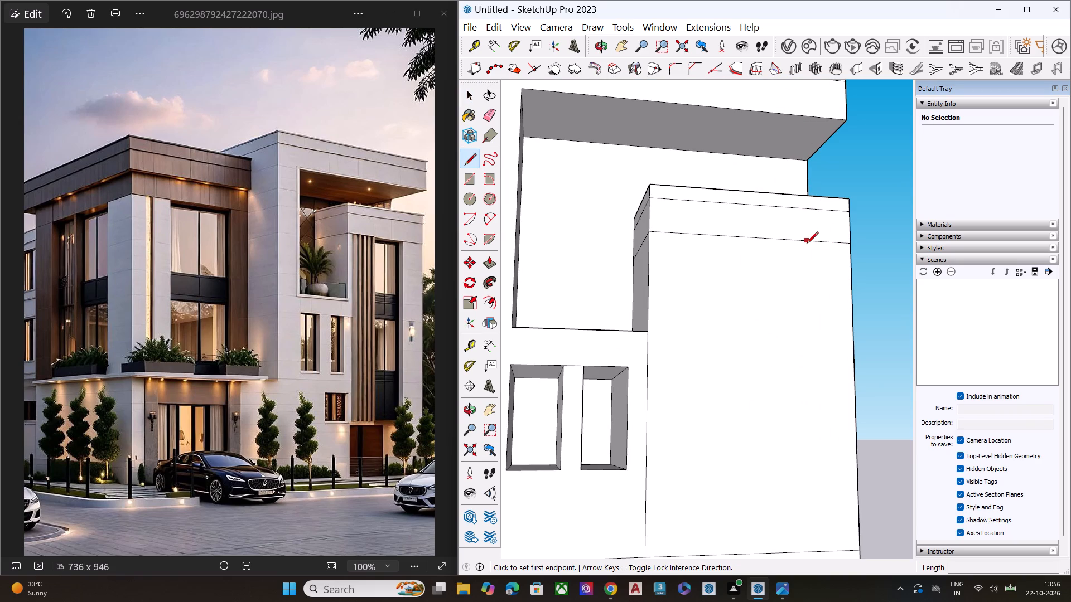
left_click(807, 244)
scroll(814, 364, "down", 4)
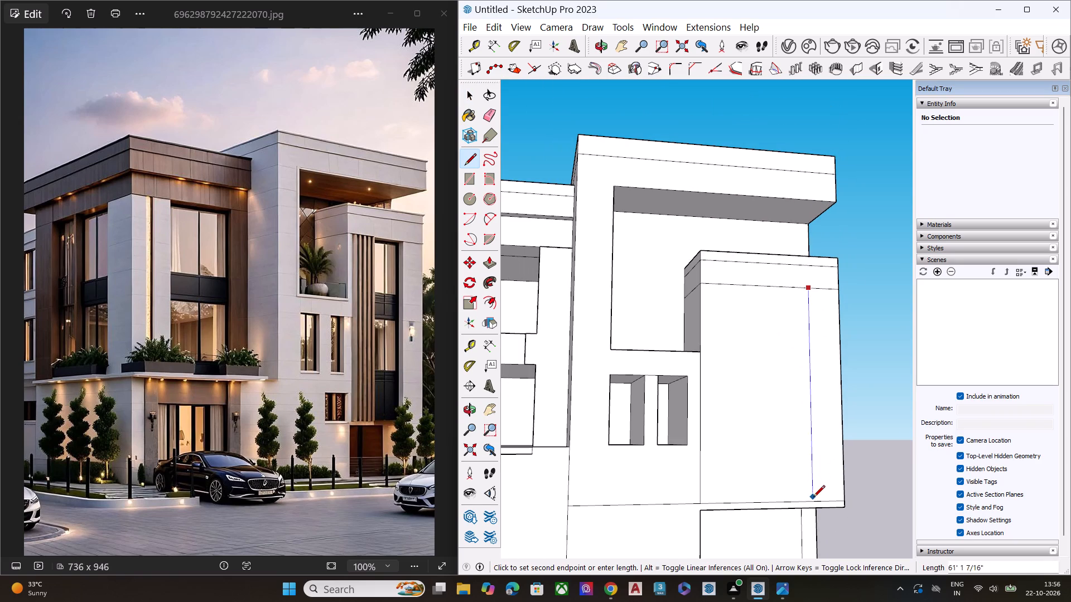
left_click(813, 501)
key("space")
Draw a second vertical line about 62' 2" long on the projecting volume's front face, near its inner corner, down to the base line.
middle_click_drag(718, 288, 756, 288)
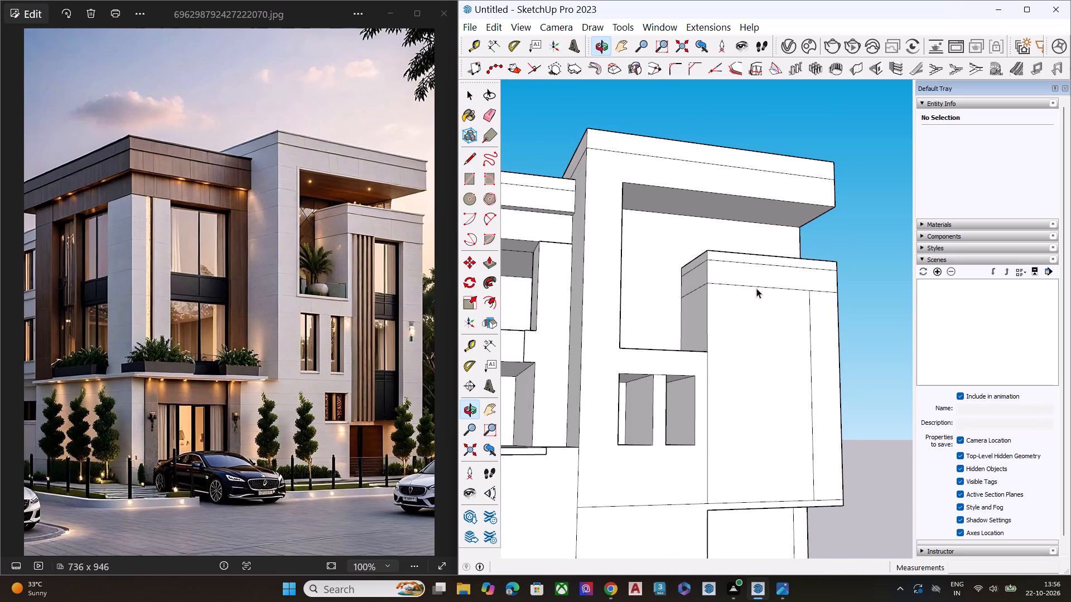
scroll(756, 289, "up", 2)
key("l")
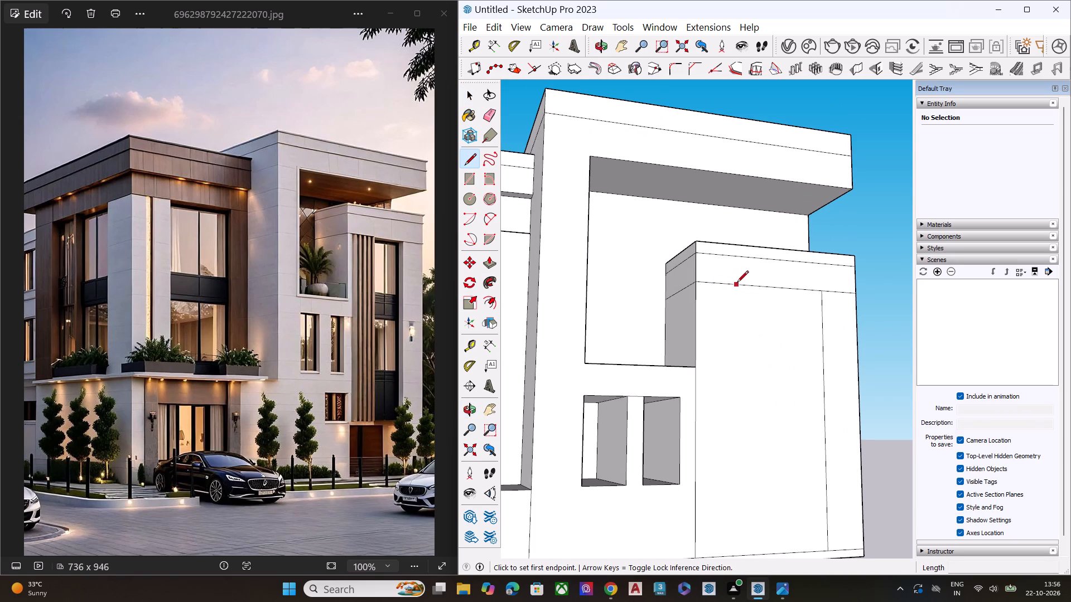
left_click(742, 283)
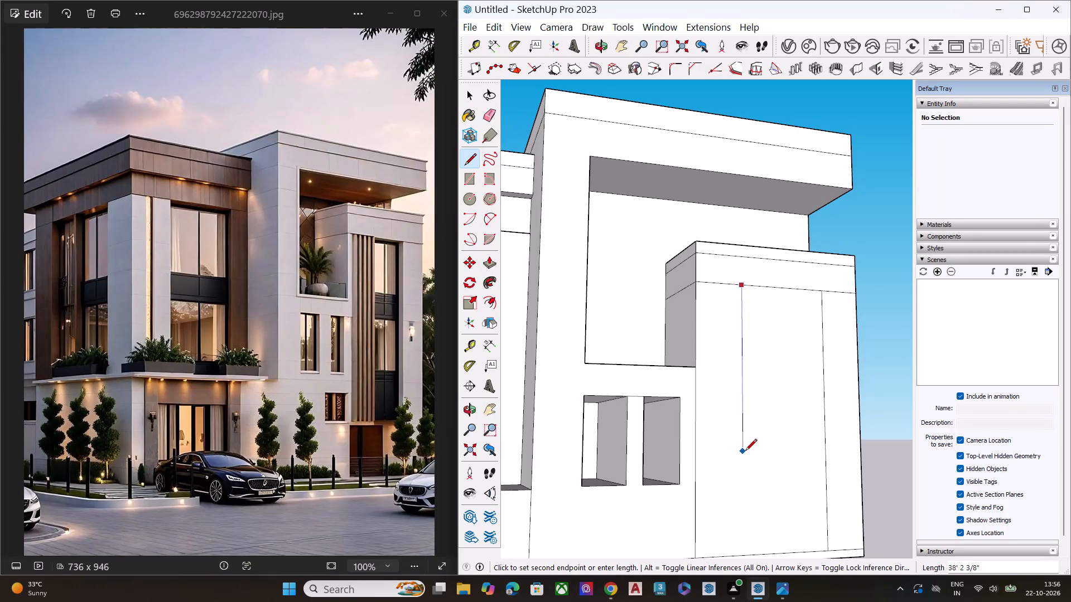
left_click(742, 557)
key("space")
Scale the outer vertical strip of the projecting volume's front face to about 1.32 of its width, towards the middle.
scroll(748, 390, "down", 7)
middle_click_drag(771, 376, 684, 406)
scroll(754, 390, "up", 5)
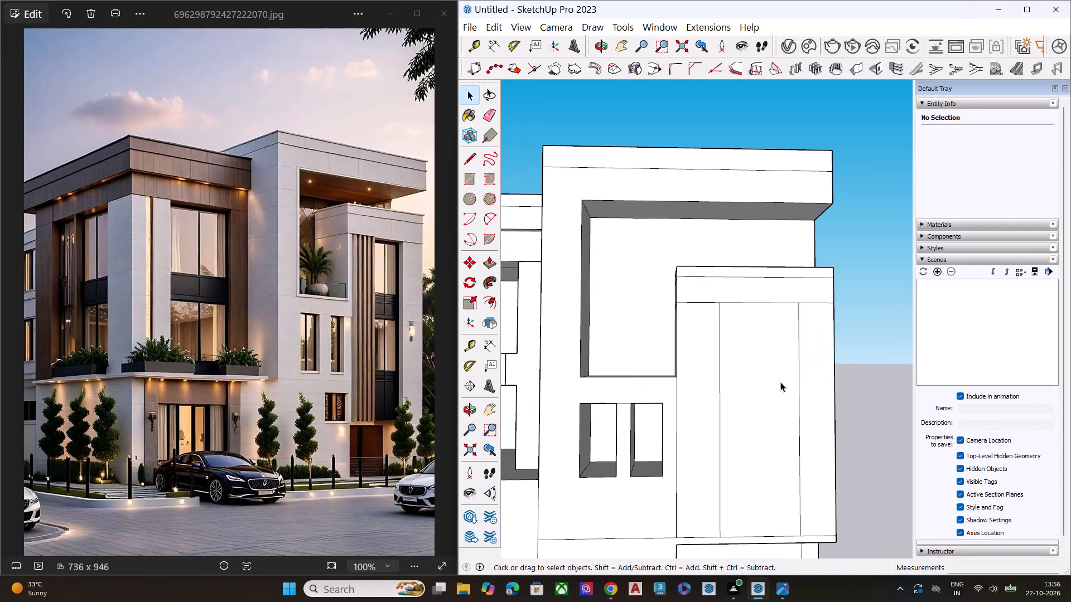
scroll(804, 352, "up", 7)
double_click(805, 351)
key("s")
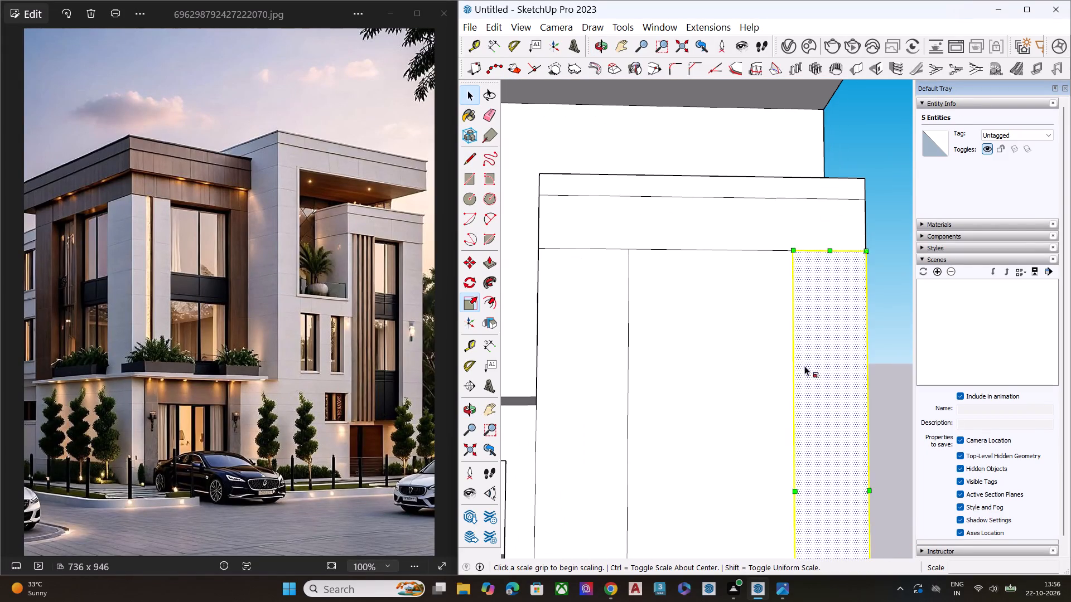
scroll(780, 316, "down", 5)
scroll(792, 429, "up", 5)
left_click(785, 416)
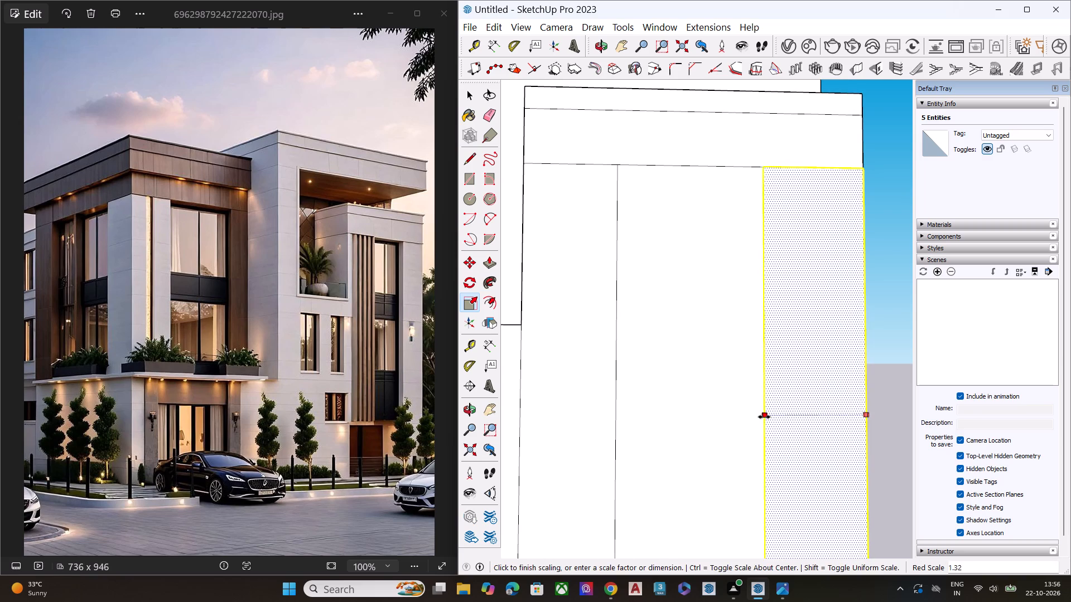
left_click(764, 417)
key("space")
scroll(754, 348, "up", 1)
scroll(754, 348, "down", 4)
scroll(764, 346, "up", 1)
scroll(767, 345, "down", 2)
left_click(874, 337)
Scale the inner vertical strip of the projecting volume's front face slightly wider, towards the middle.
scroll(754, 342, "down", 4)
scroll(645, 349, "up", 1)
scroll(645, 349, "down", 1)
scroll(645, 349, "up", 4)
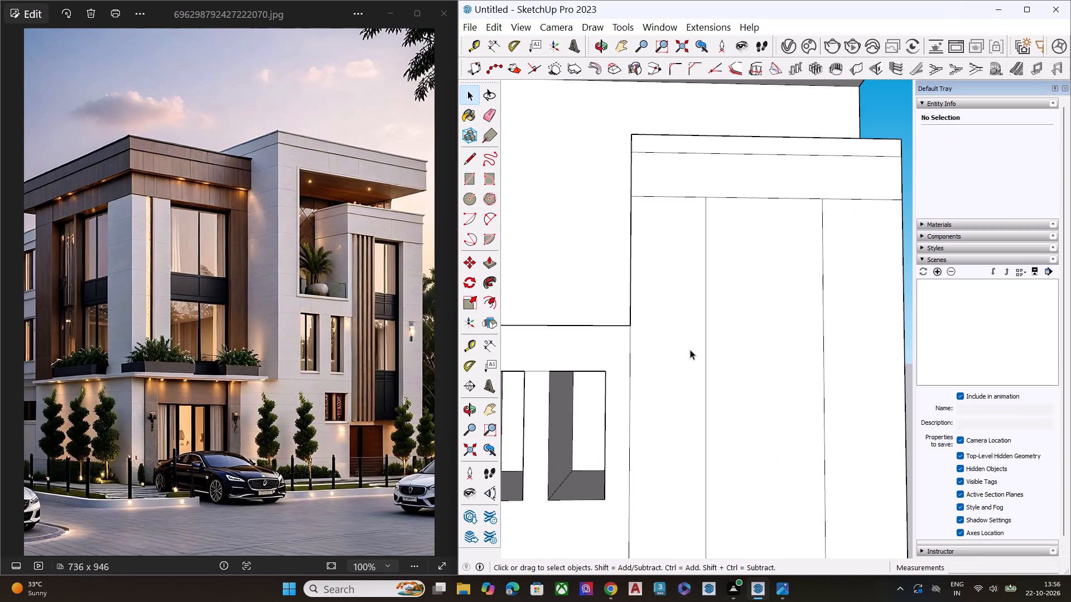
double_click(680, 348)
key("s")
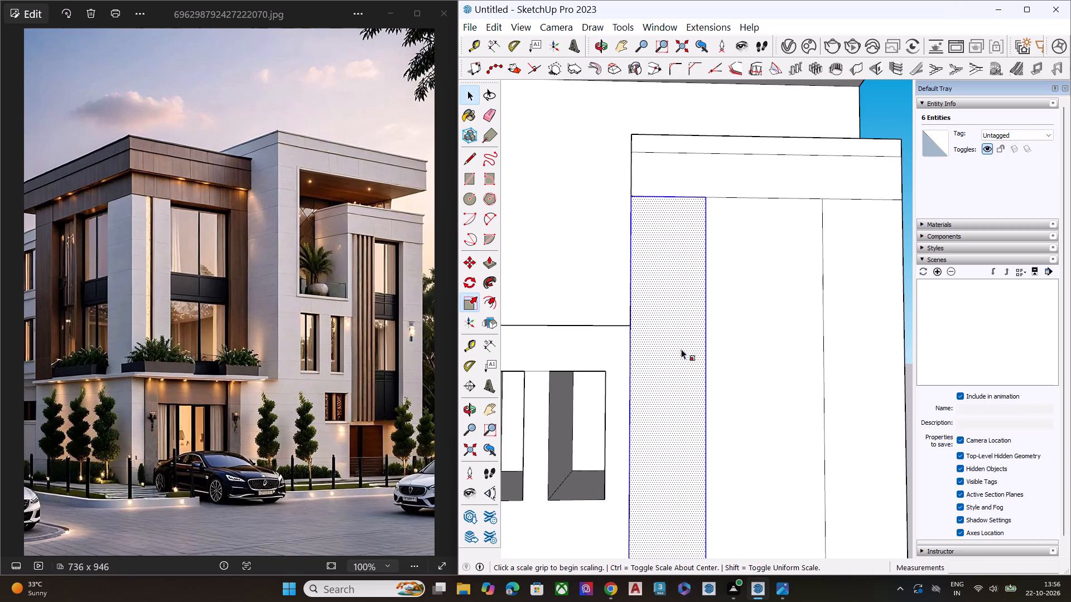
left_click_drag(708, 397, 715, 397)
key("space")
scroll(684, 304, "down", 1)
scroll(684, 304, "up", 2)
scroll(684, 304, "down", 5)
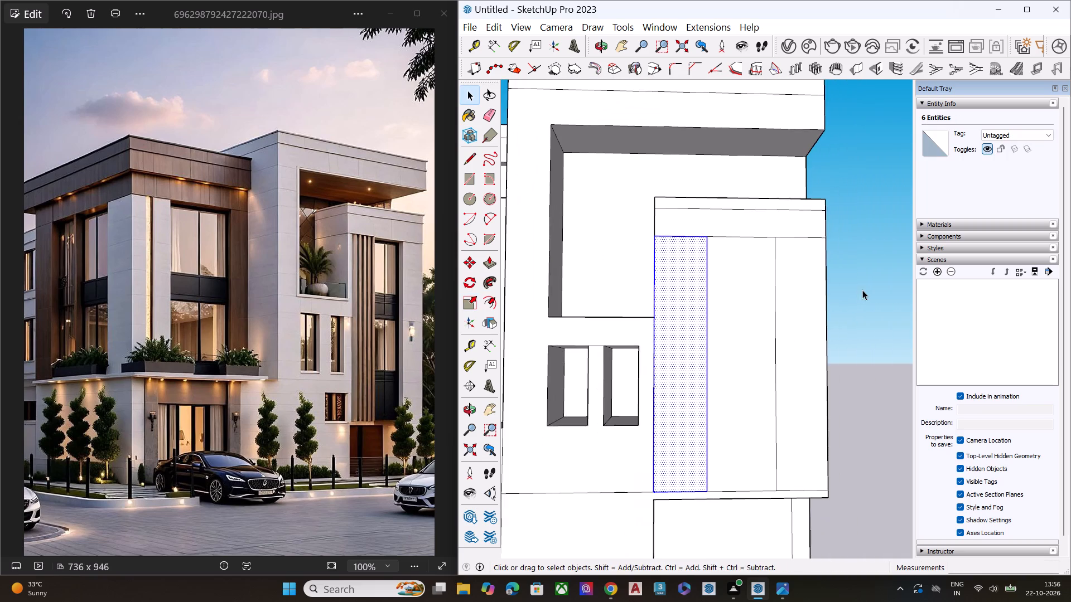
left_click(862, 290)
Push/Pull the inner side face of the window recess farther from the projecting volume about 8", narrowing that opening.
scroll(747, 273, "down", 6)
middle_click_drag(746, 288, 783, 317)
scroll(706, 347, "up", 6)
middle_click_drag(645, 354, 660, 373)
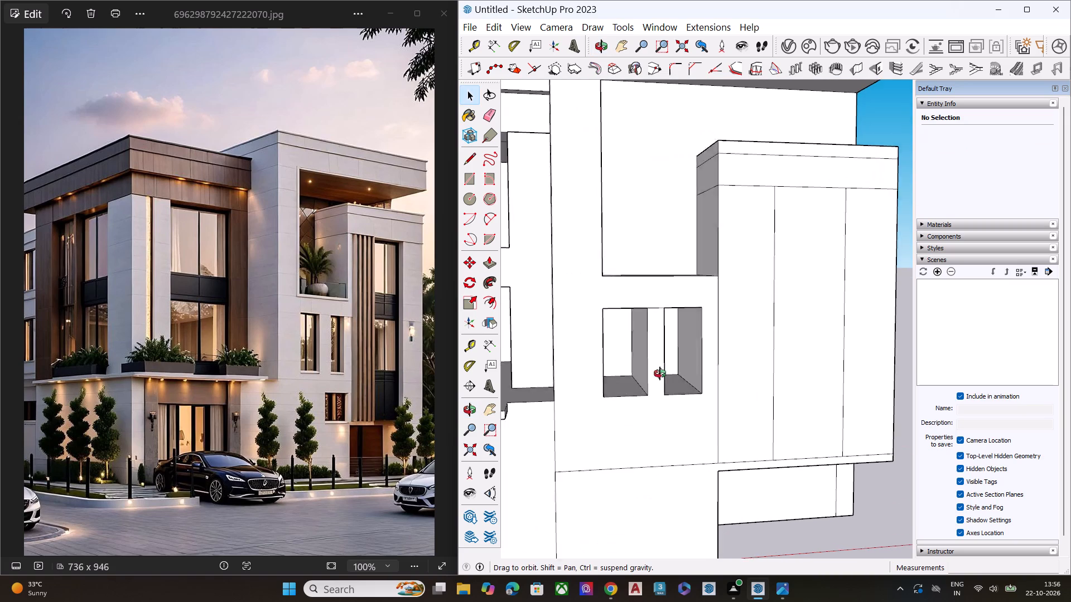
middle_click_drag(660, 373, 713, 387)
scroll(652, 399, "up", 4)
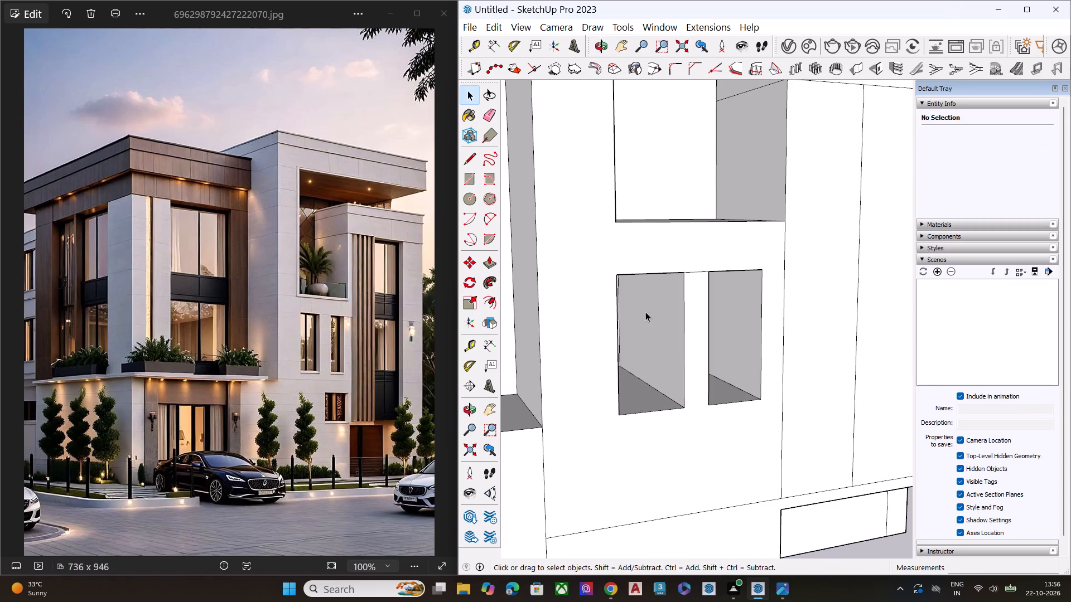
middle_click_drag(645, 312, 591, 258)
middle_click_drag(604, 307, 623, 409)
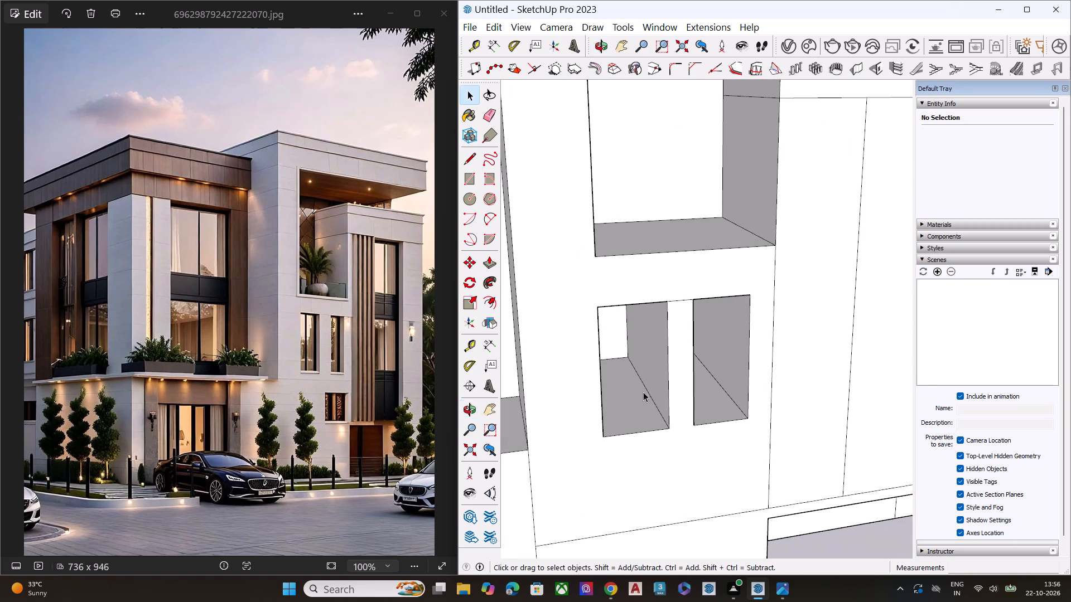
left_click(650, 368)
key("p")
left_click(650, 368)
key("space")
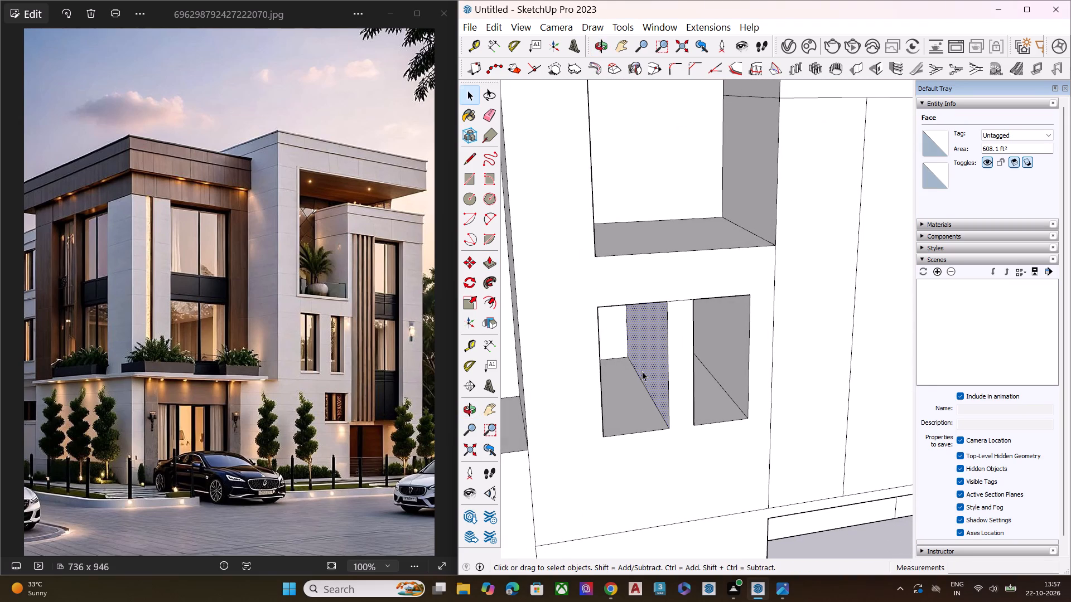
key("p")
left_click(649, 357)
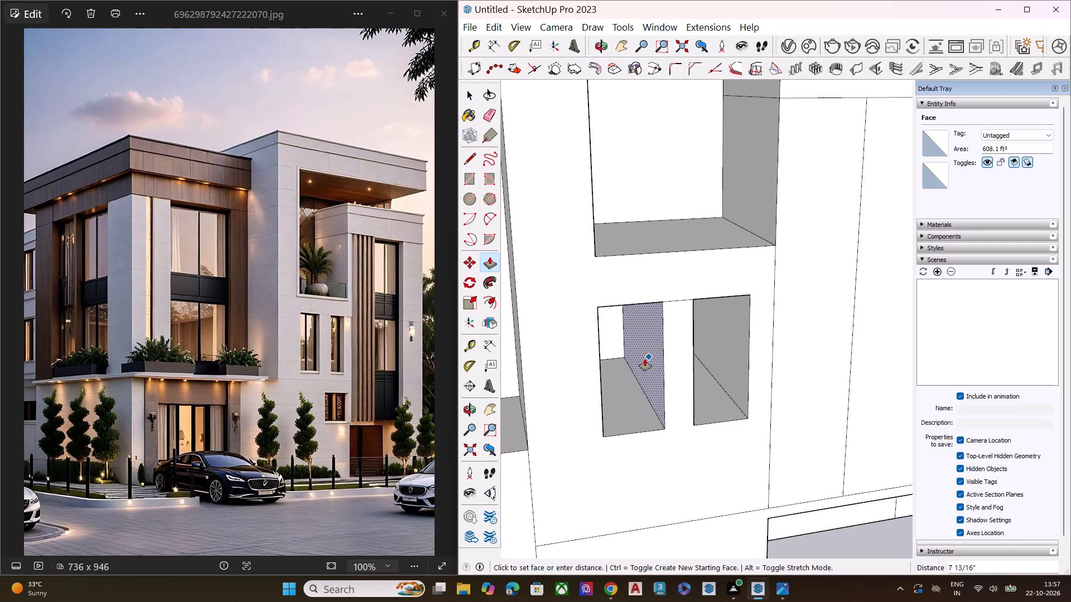
left_click(645, 359)
key("space")
Delete the vertical line on the ground-floor wall beneath the projecting volume.
scroll(641, 322, "down", 8)
middle_click_drag(651, 349, 676, 263)
left_click(811, 502)
middle_click_drag(804, 428, 803, 415)
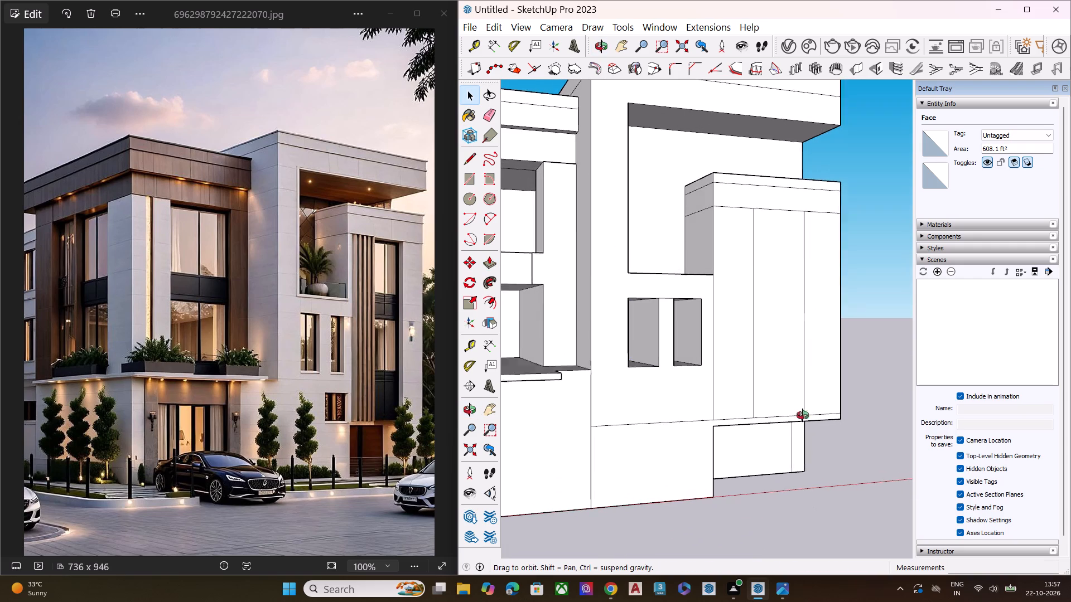
middle_click_drag(803, 415, 707, 355)
scroll(797, 449, "up", 4)
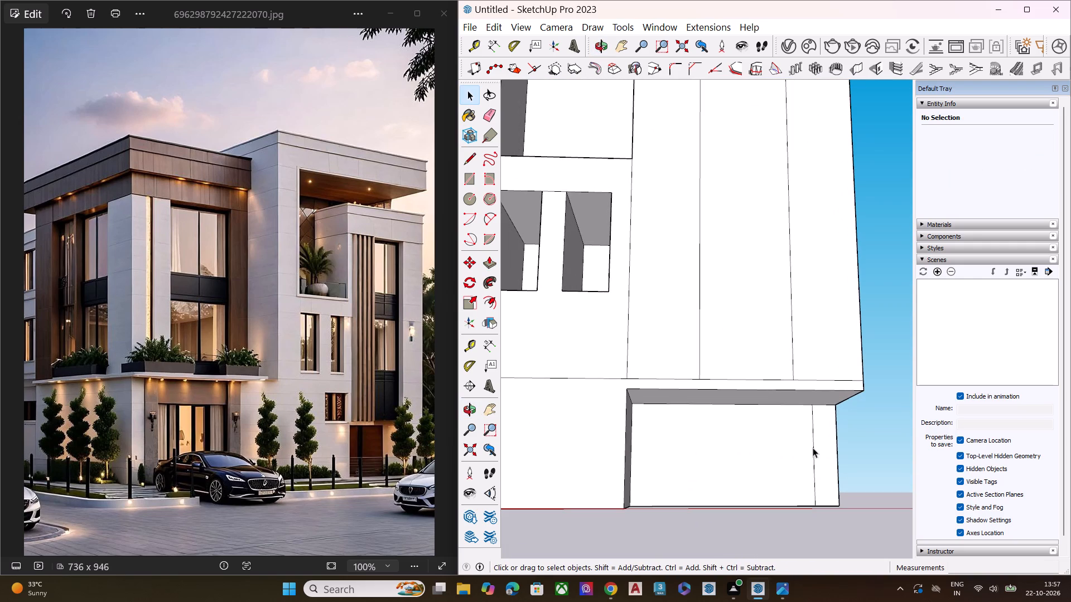
left_click(813, 448)
key("Delete")
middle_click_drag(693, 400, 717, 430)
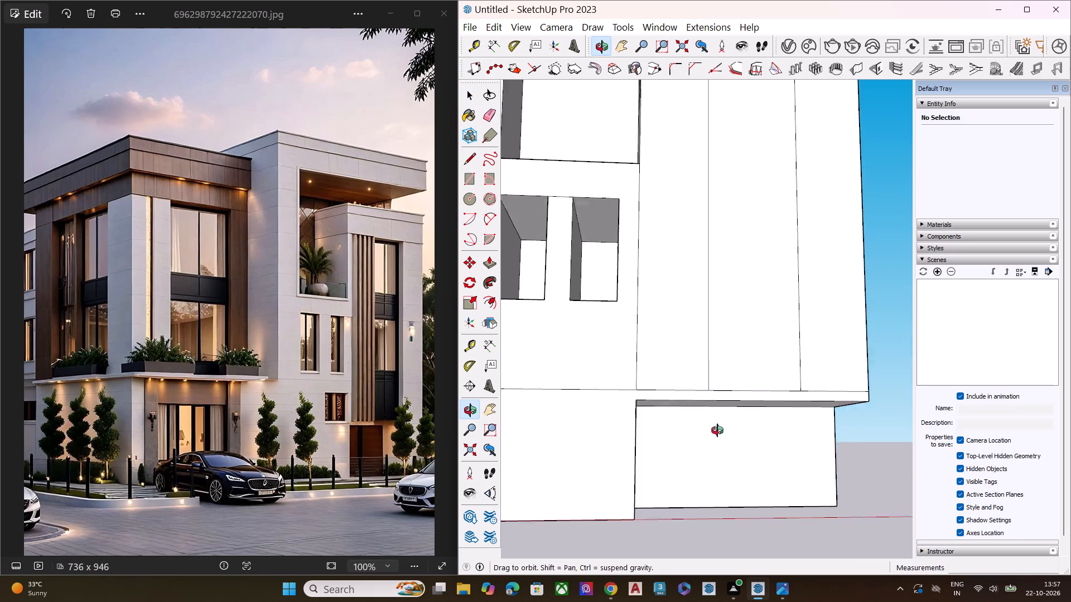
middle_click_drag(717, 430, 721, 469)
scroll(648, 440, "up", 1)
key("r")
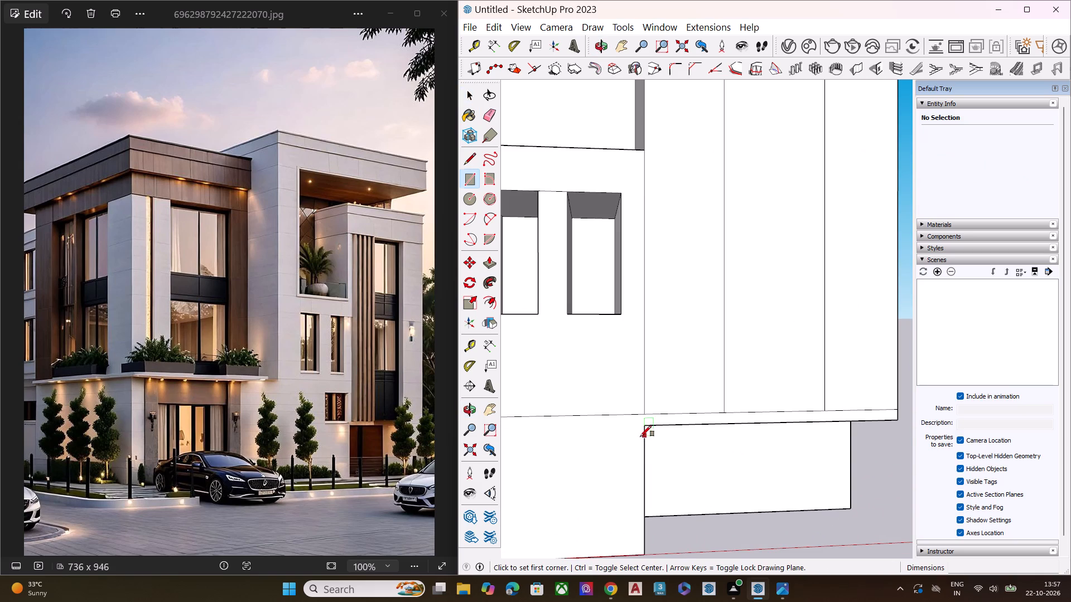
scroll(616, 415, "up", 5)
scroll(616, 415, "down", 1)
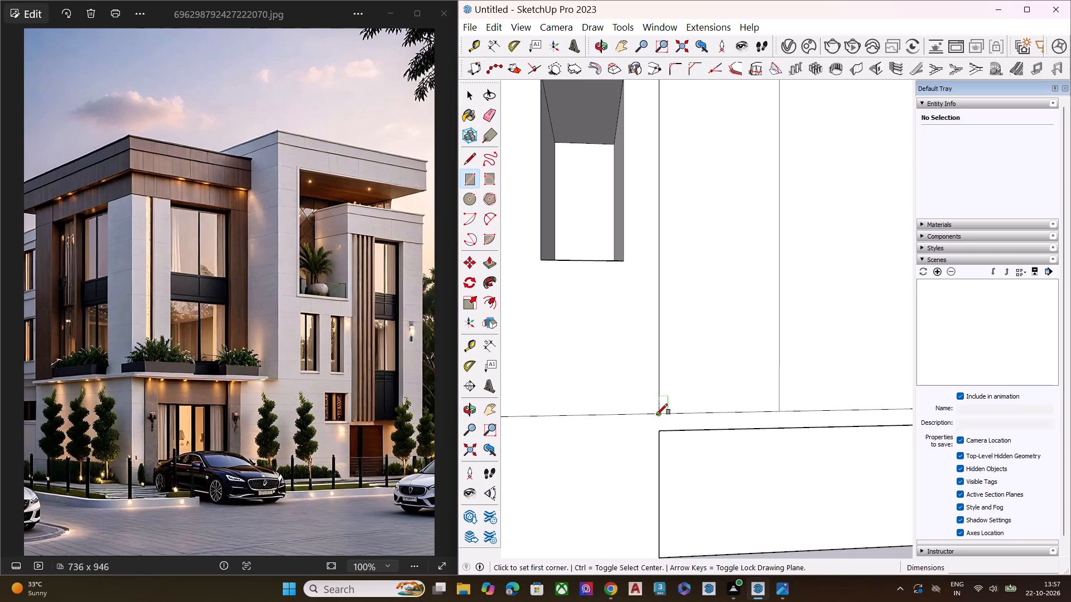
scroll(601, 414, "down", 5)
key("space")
Push/Pull the underside face of the projecting volume by about 1 1/4".
middle_click_drag(706, 446, 710, 302)
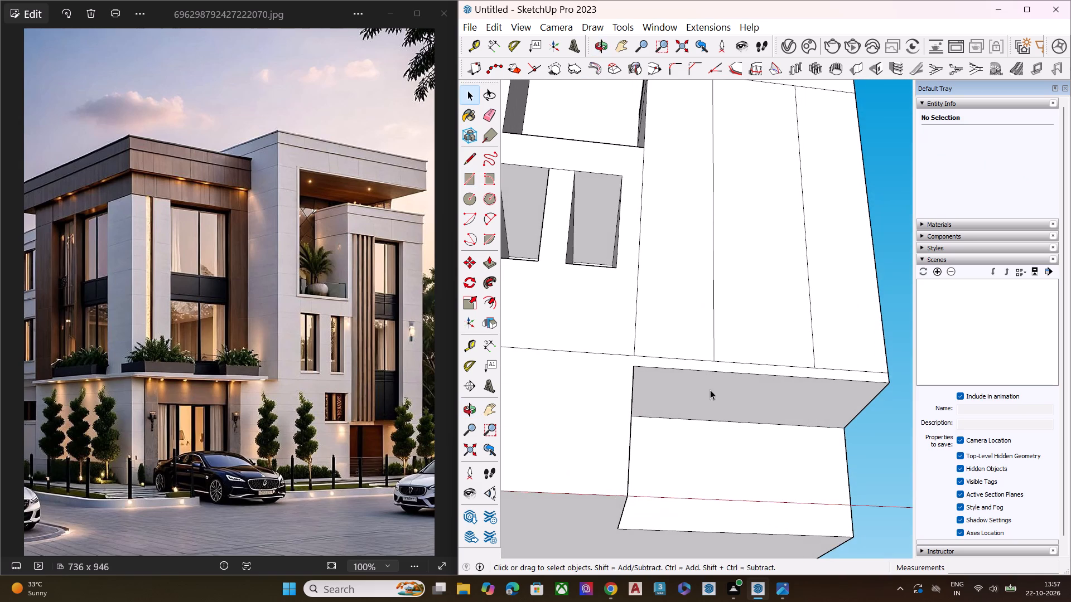
left_click(709, 402)
key("p")
left_click(711, 401)
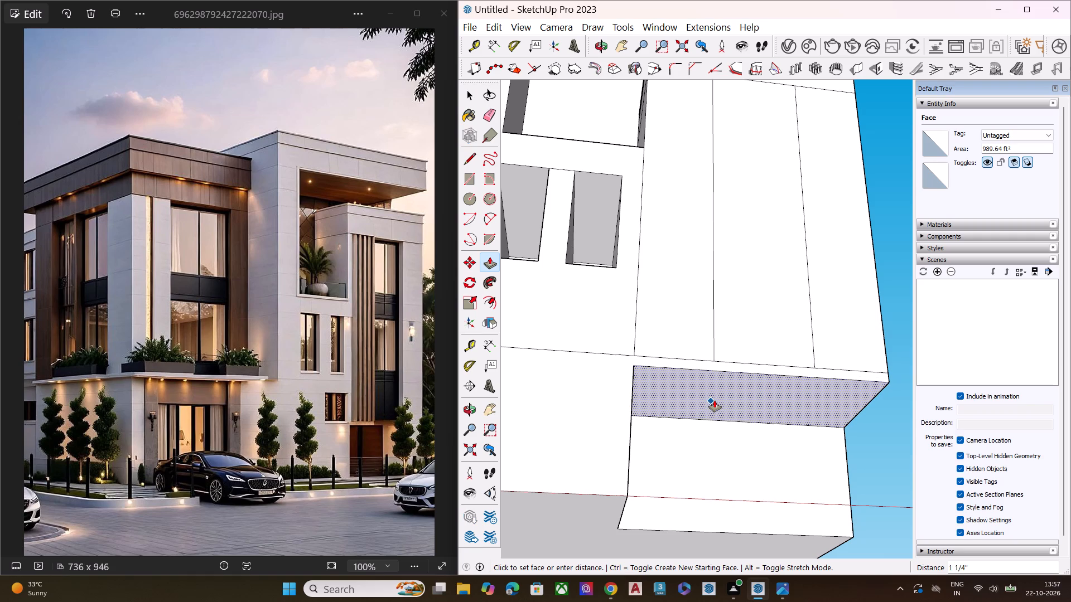
left_click(715, 399)
key("space")
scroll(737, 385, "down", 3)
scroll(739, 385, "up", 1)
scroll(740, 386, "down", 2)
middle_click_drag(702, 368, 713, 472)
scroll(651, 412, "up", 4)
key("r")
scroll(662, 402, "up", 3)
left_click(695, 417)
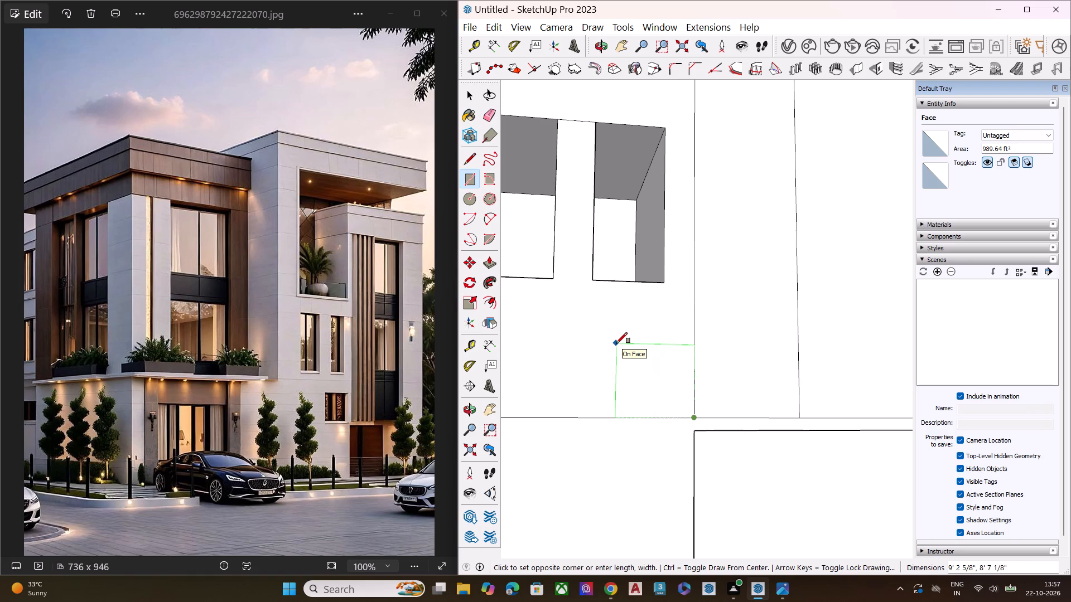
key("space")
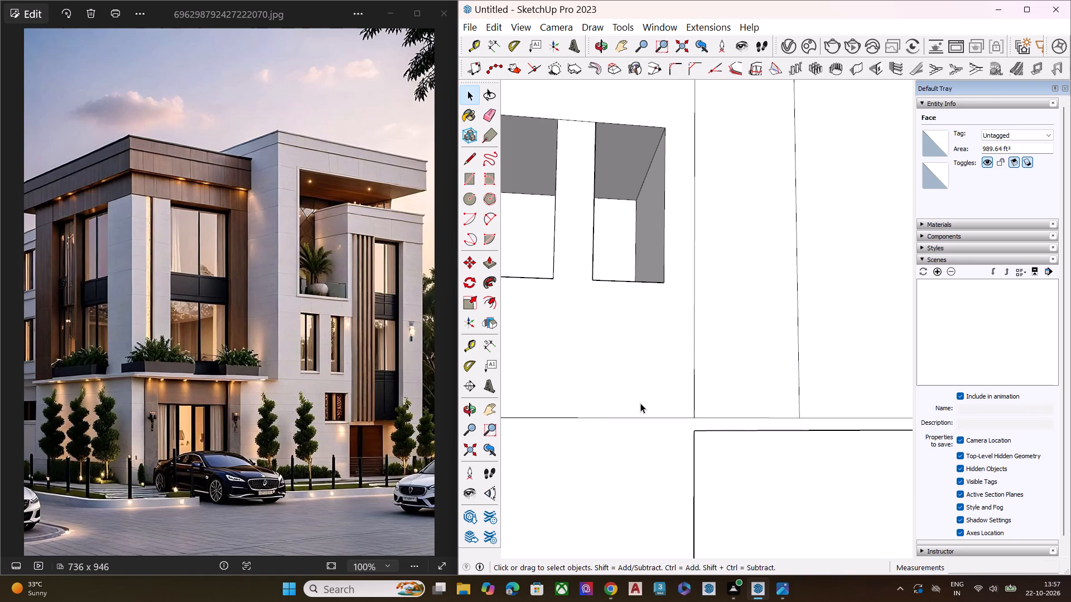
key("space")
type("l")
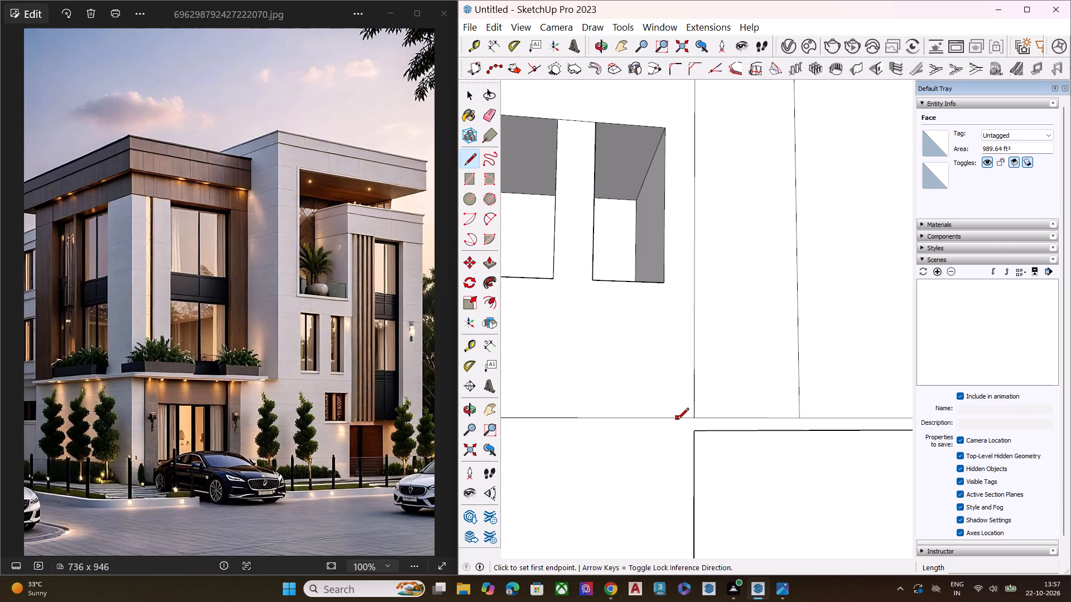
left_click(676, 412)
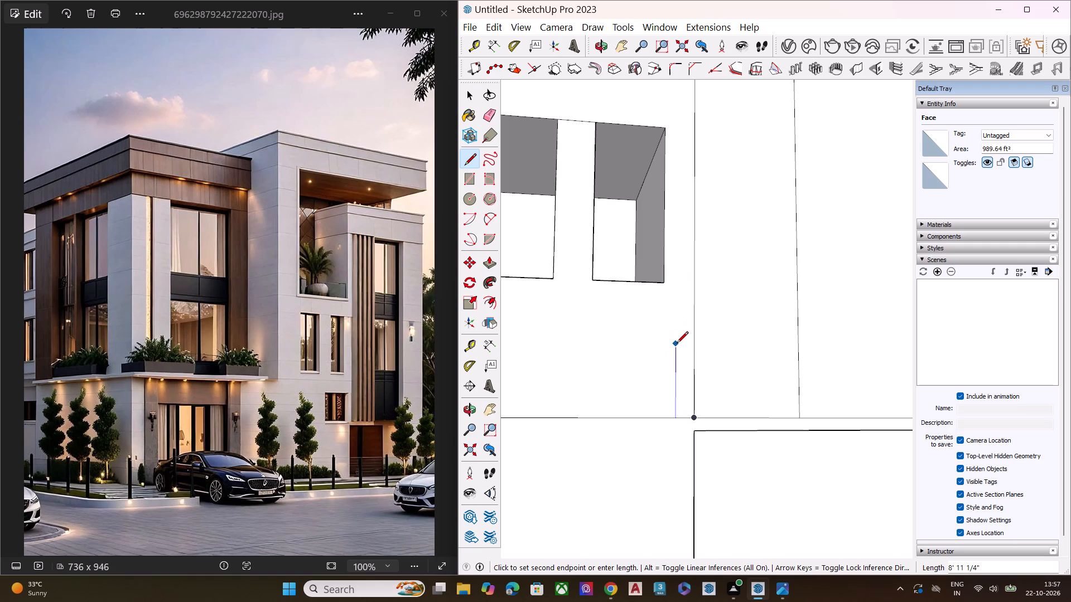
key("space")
Draw a vertical line about 16' long up from the floor line, on the wall just beside the projecting volume below the windows.
key("l")
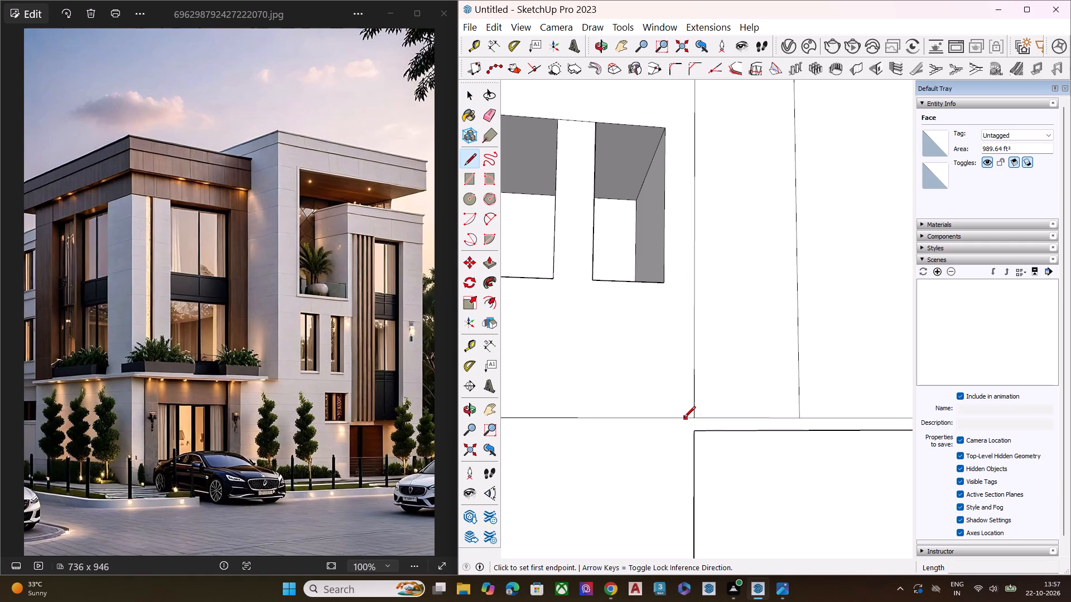
left_click(679, 421)
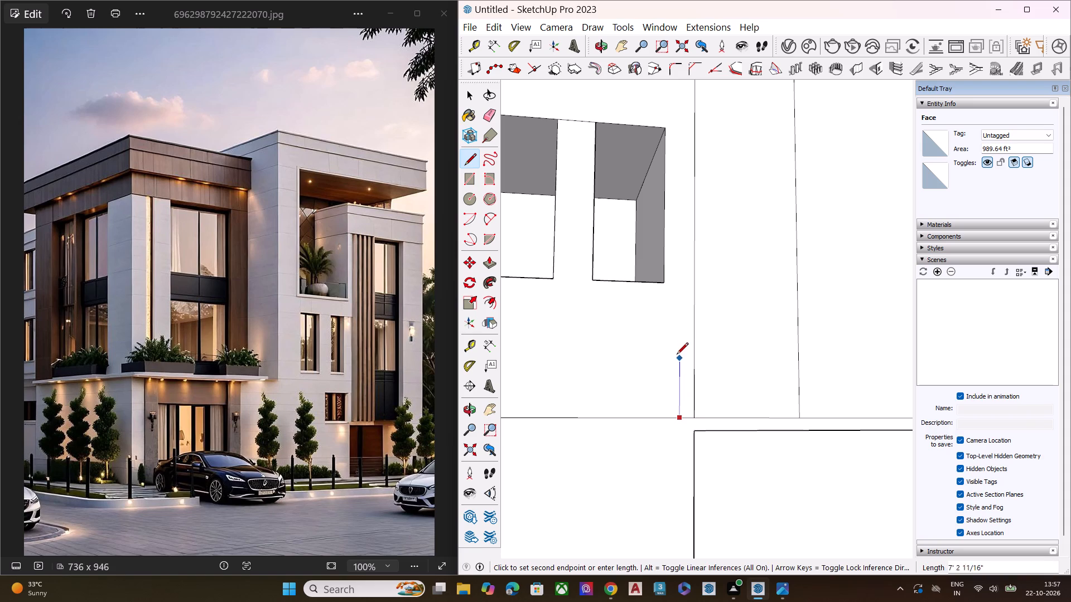
left_click(681, 276)
key("space")
Draw a rectangle about 10' 11" by 9' 7" on the wall below the windows, starting from the new vertical line's lower end.
key("r")
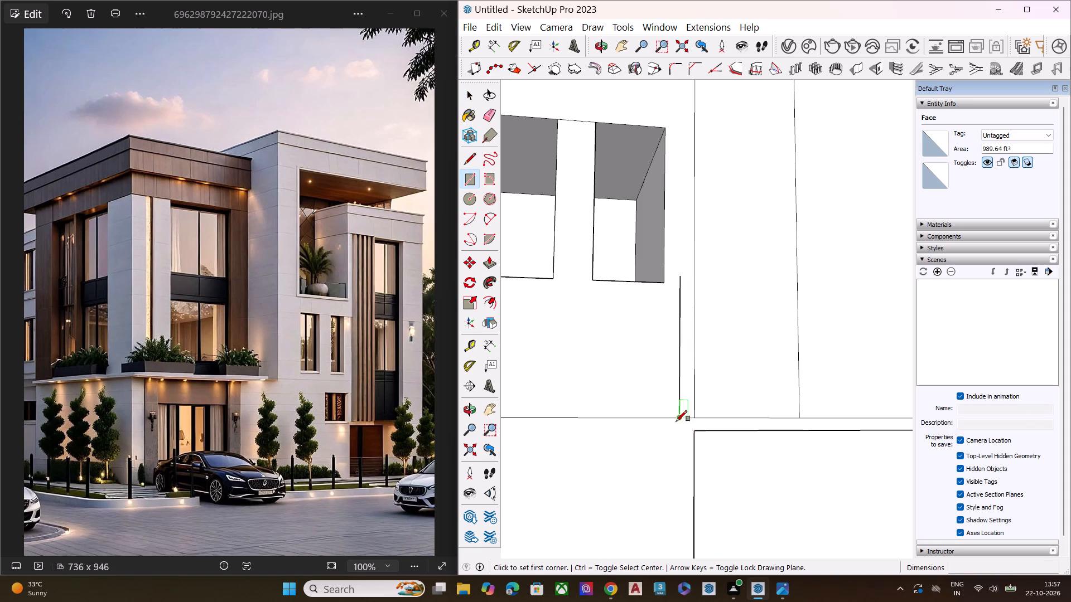
left_click(680, 417)
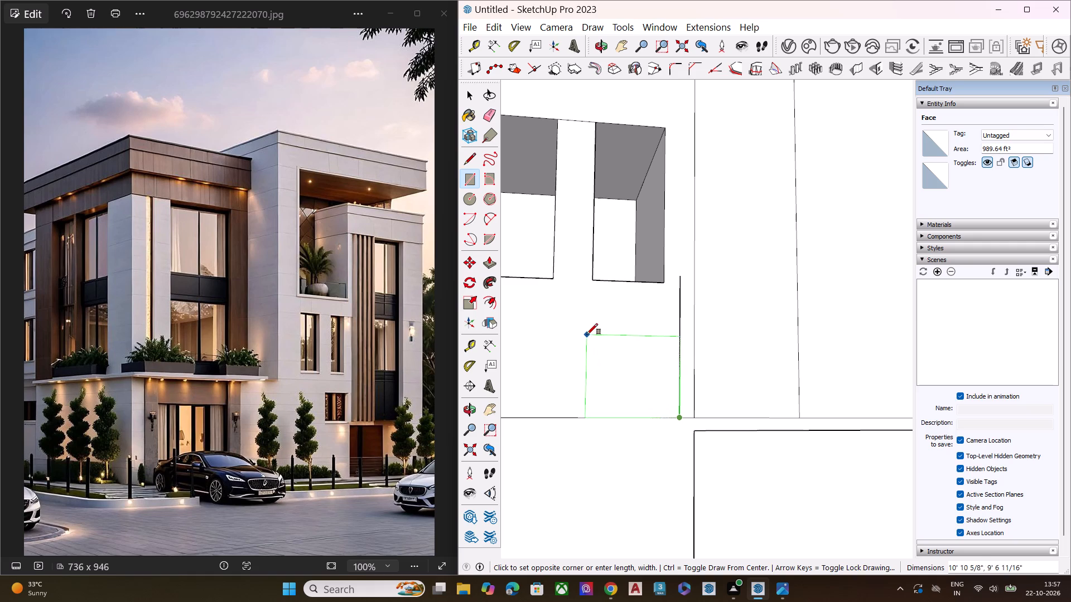
left_click(587, 336)
key("space")
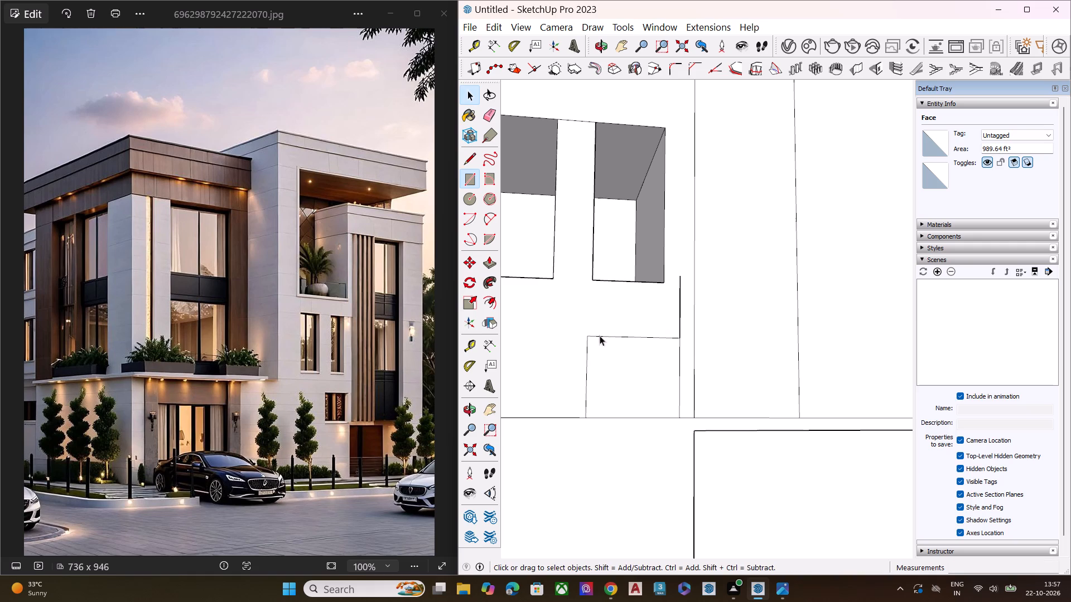
Erase the leftover vertical line segment above the rectangle on the wall below the windows.
scroll(682, 323, "up", 3)
key("e")
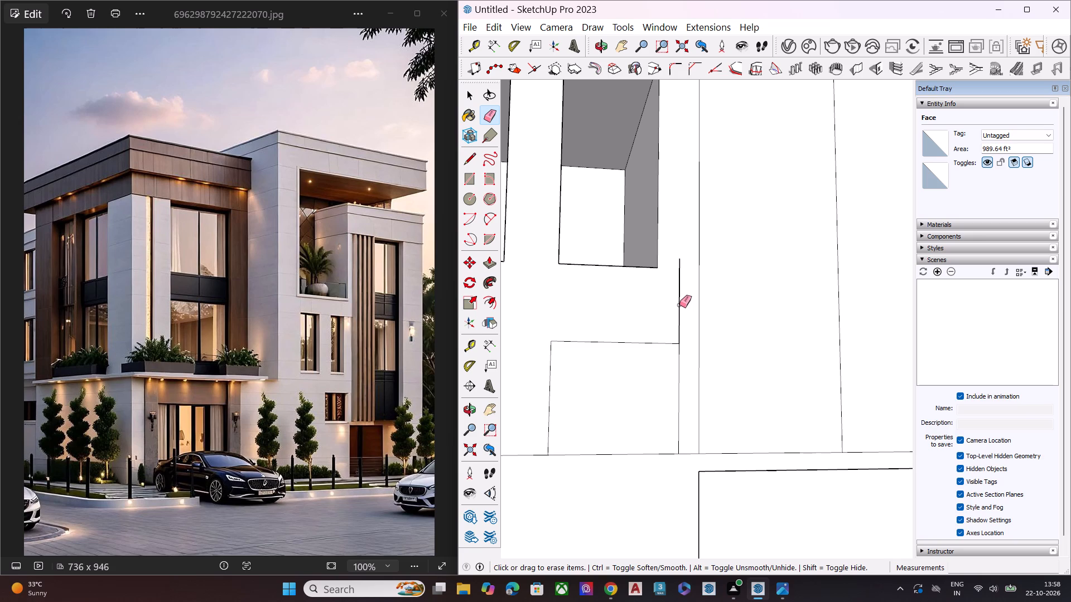
left_click(679, 305)
scroll(665, 334, "down", 2)
scroll(667, 341, "up", 1)
scroll(667, 341, "down", 5)
key("space")
Offset the rectangle below the windows inward by about 5 3/16" to outline a frame.
scroll(633, 367, "down", 6)
middle_click_drag(666, 392, 688, 396)
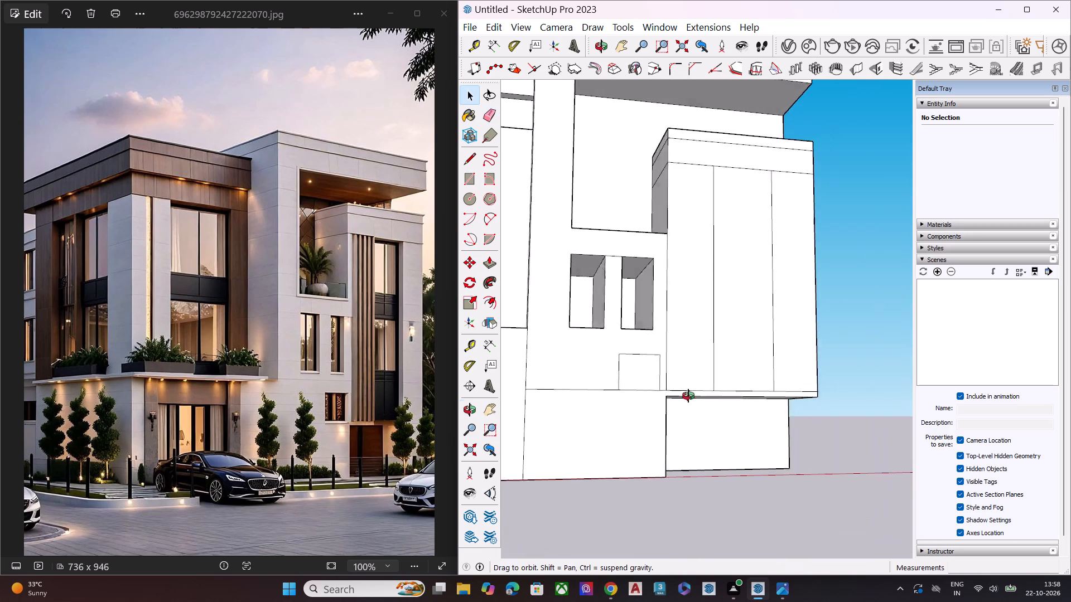
middle_click_drag(688, 396, 840, 429)
scroll(644, 390, "up", 5)
scroll(674, 383, "down", 2)
scroll(677, 385, "up", 2)
middle_click_drag(730, 390, 633, 390)
scroll(651, 384, "up", 6)
left_click(702, 382)
key("f")
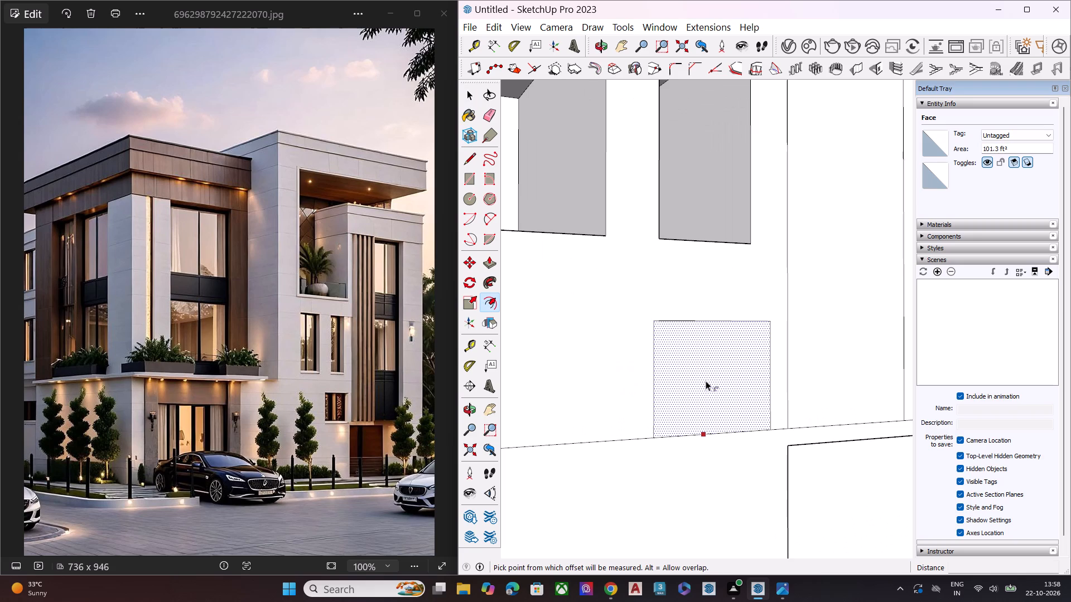
left_click(709, 376)
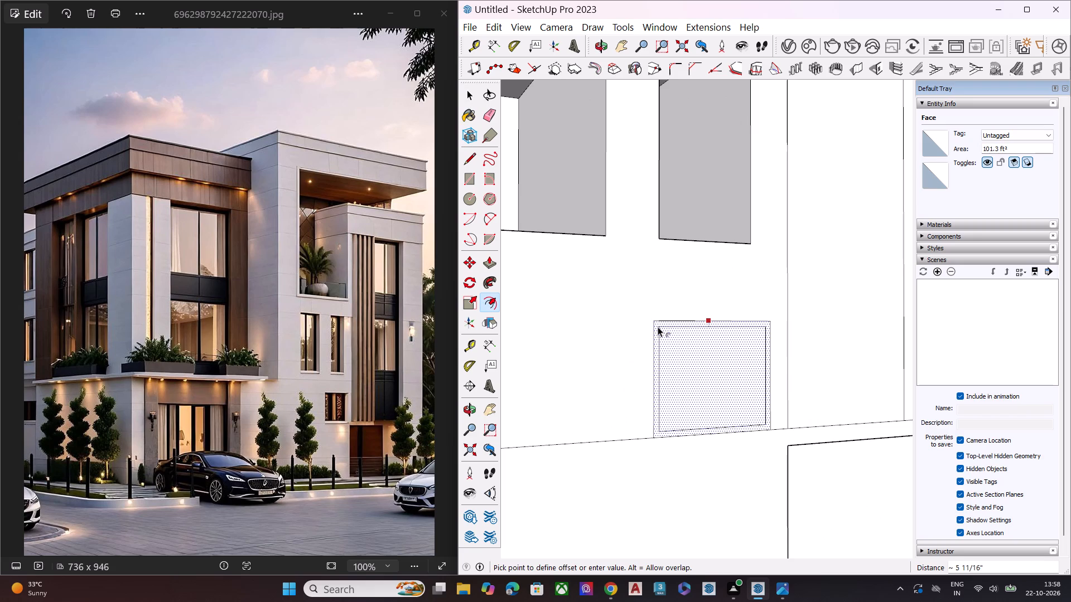
left_click(657, 326)
key("space")
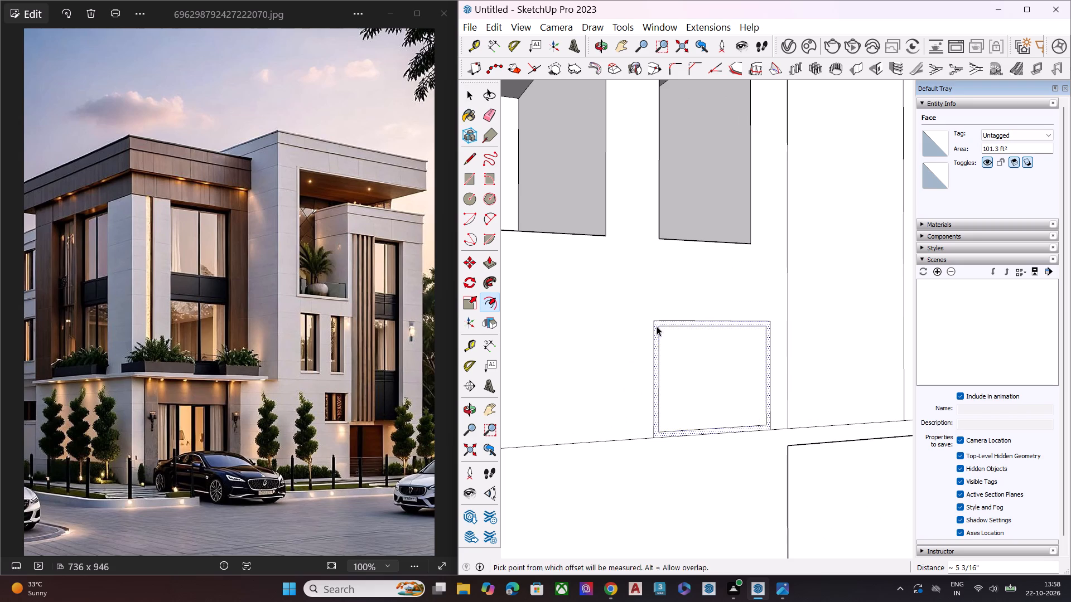
Draw two short vertical lines about 5 3/16" long from the frame's inner bottom corners down to its outer bottom edge.
scroll(712, 426, "up", 2)
scroll(712, 426, "down", 1)
scroll(712, 426, "up", 4)
middle_click_drag(707, 433, 706, 462)
middle_click_drag(701, 467, 707, 493)
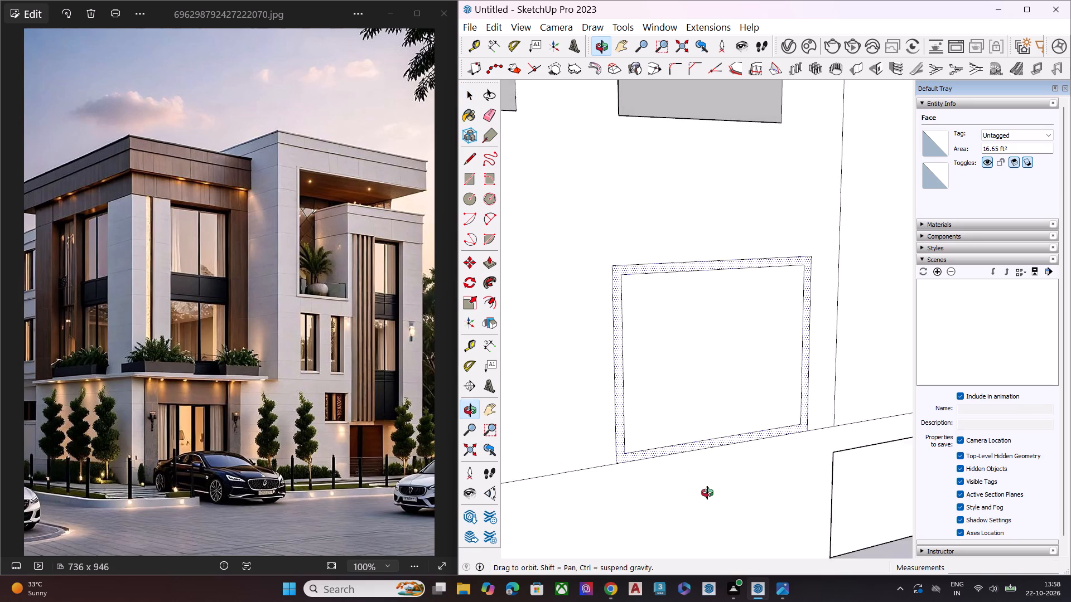
middle_click_drag(707, 493, 711, 516)
scroll(654, 479, "up", 2)
key("l")
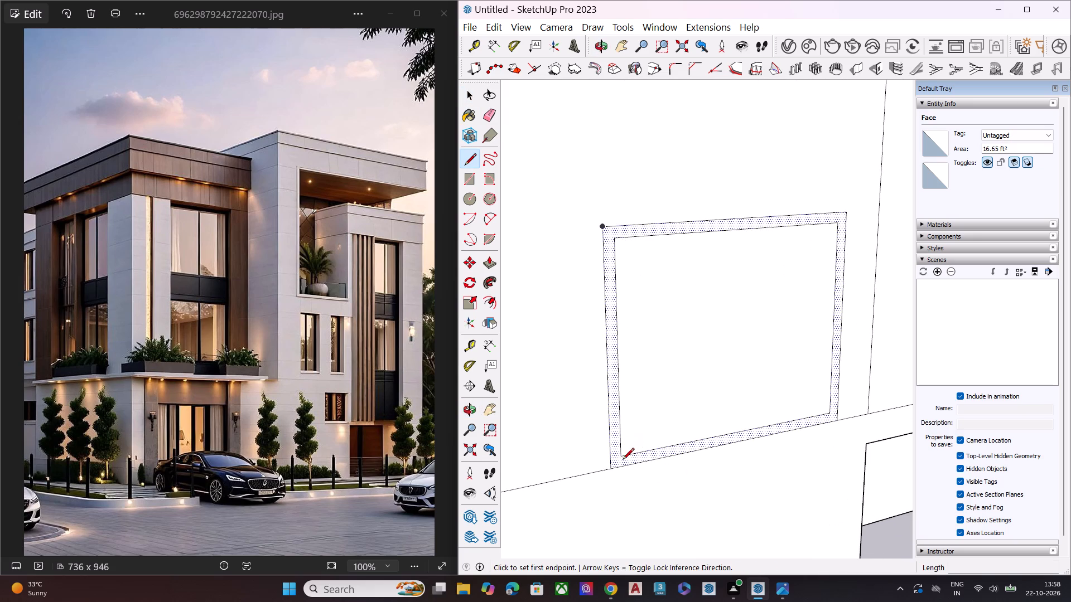
left_click(623, 457)
left_click(623, 469)
left_click(829, 413)
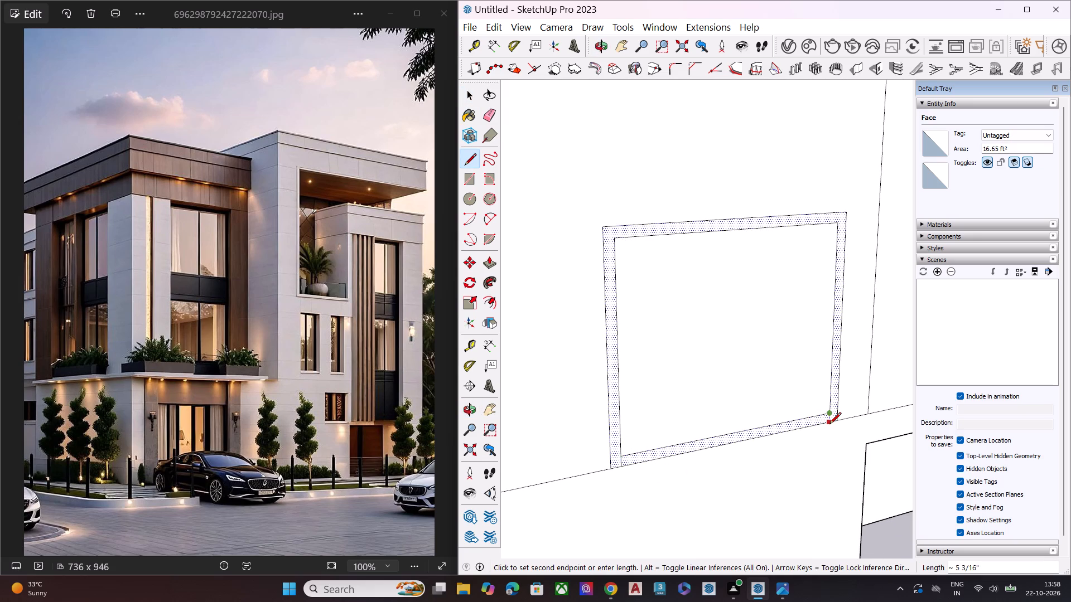
left_click(829, 425)
key("space")
Push/Pull the frame's bottom strip outward by about 4 15/16".
scroll(697, 425, "down", 4)
scroll(697, 425, "up", 1)
scroll(663, 305, "up", 1)
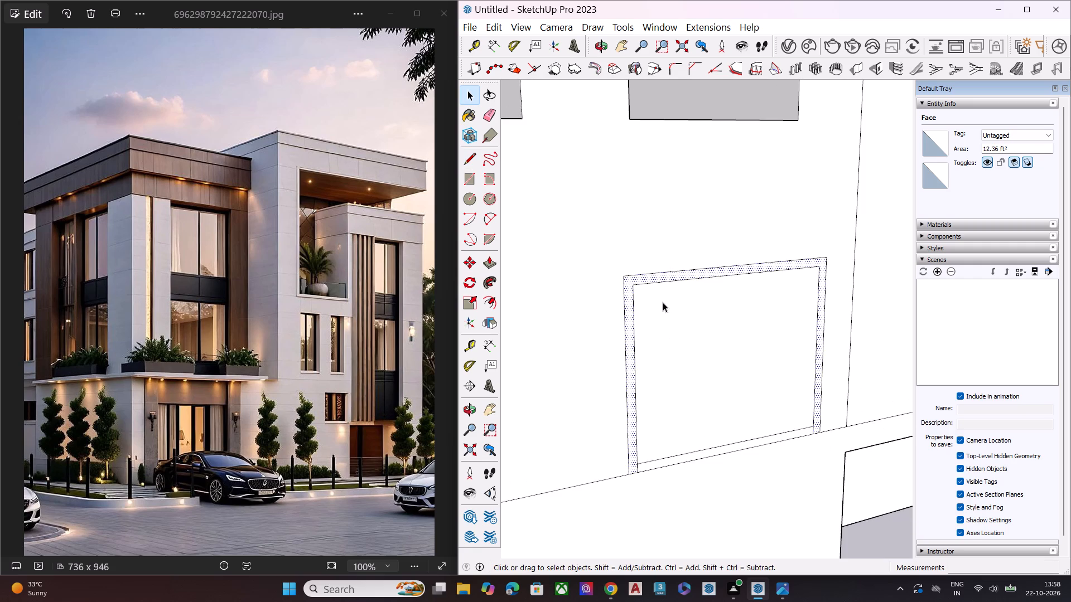
scroll(730, 441, "up", 3)
scroll(729, 441, "down", 1)
scroll(729, 441, "up", 2)
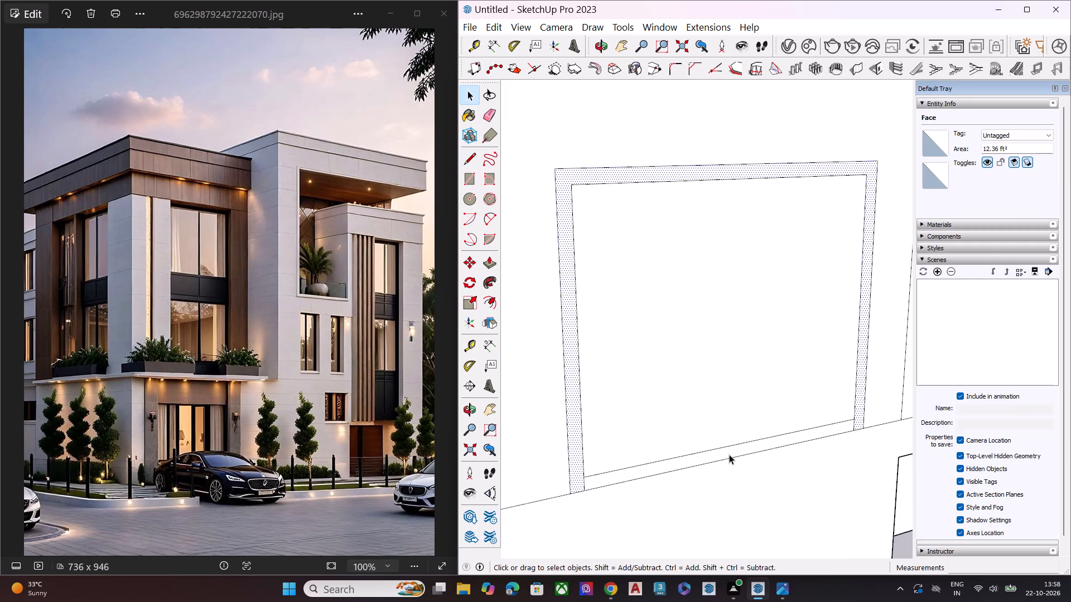
left_click(729, 454)
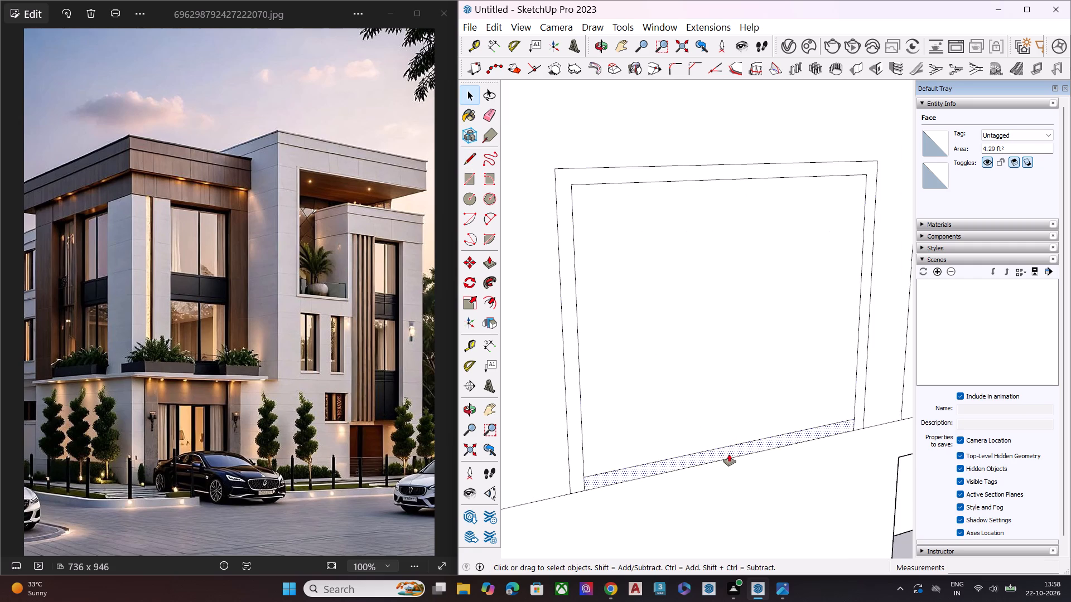
key("p")
left_click(735, 449)
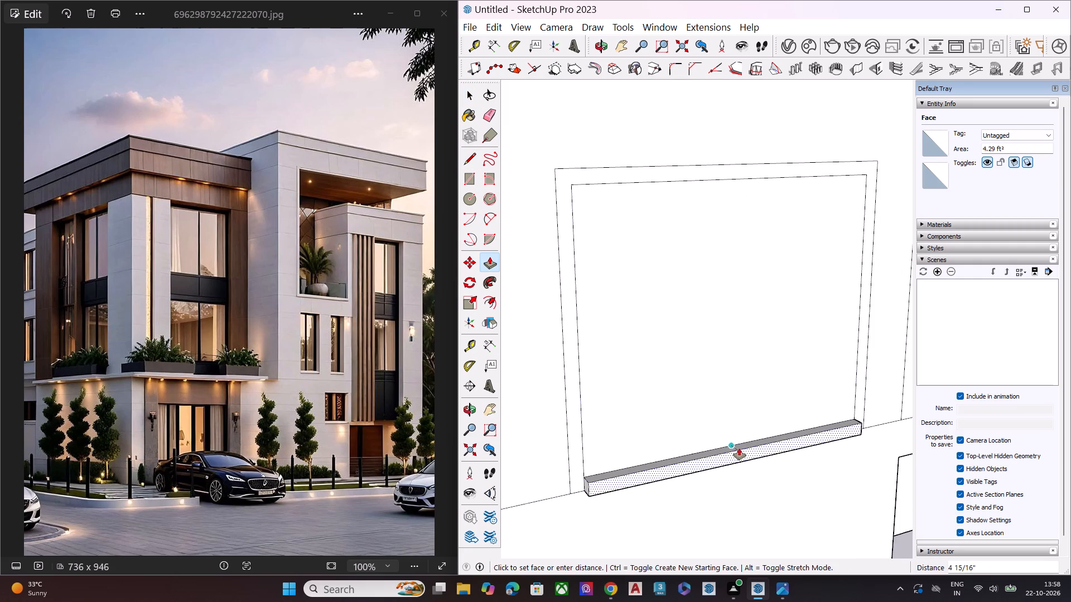
left_click(739, 448)
key("space")
Push/Pull the frame's top and side face outward by 4 15/16", flush with the bottom strip.
scroll(657, 457, "down", 2)
middle_click_drag(699, 442, 628, 433)
scroll(561, 234, "up", 6)
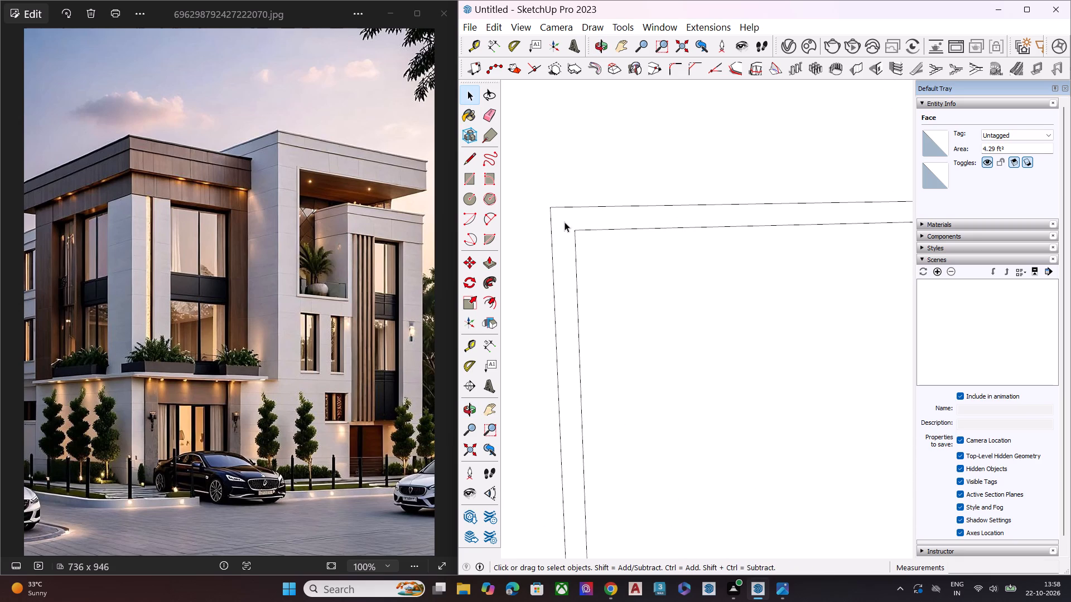
middle_click(566, 221)
scroll(566, 221, "up", 1)
left_click(566, 221)
key("p")
left_click(566, 221)
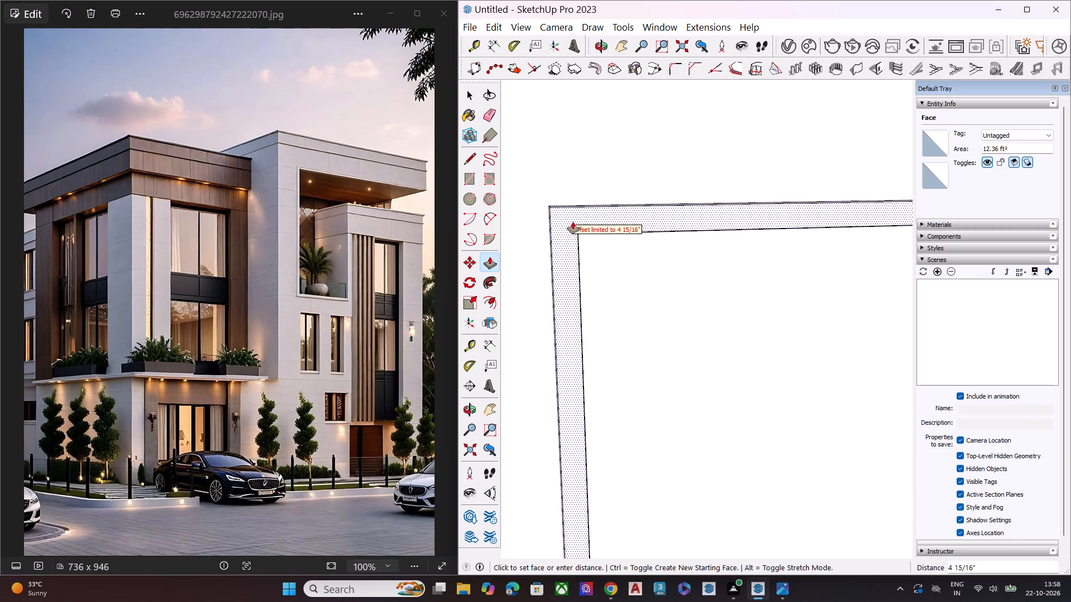
middle_click_drag(573, 221, 746, 325)
scroll(738, 321, "down", 6)
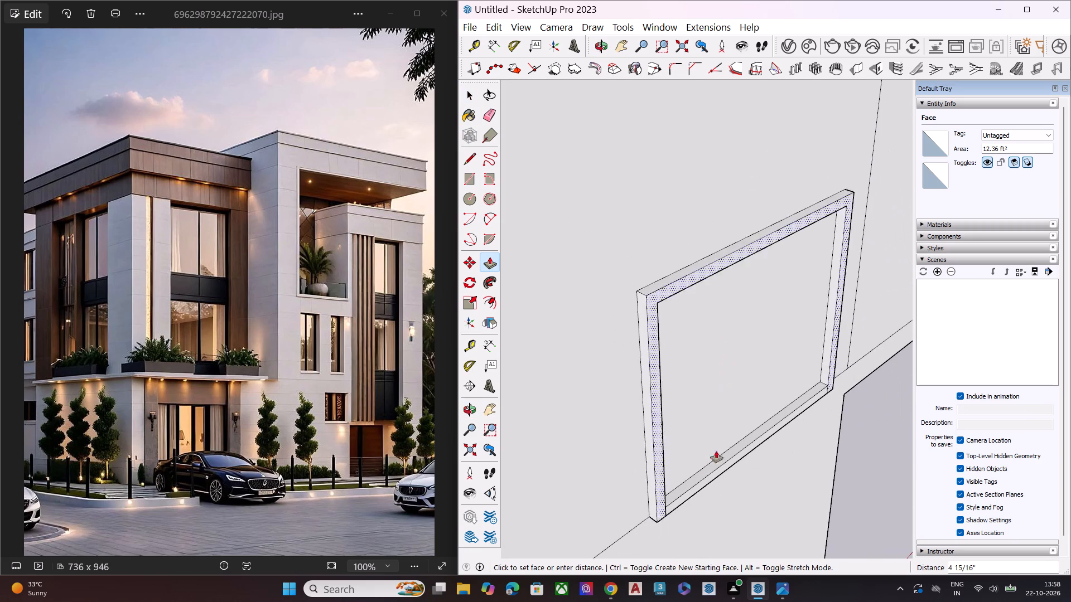
left_click(675, 507)
key("space")
middle_click_drag(691, 417, 698, 361)
key("space")
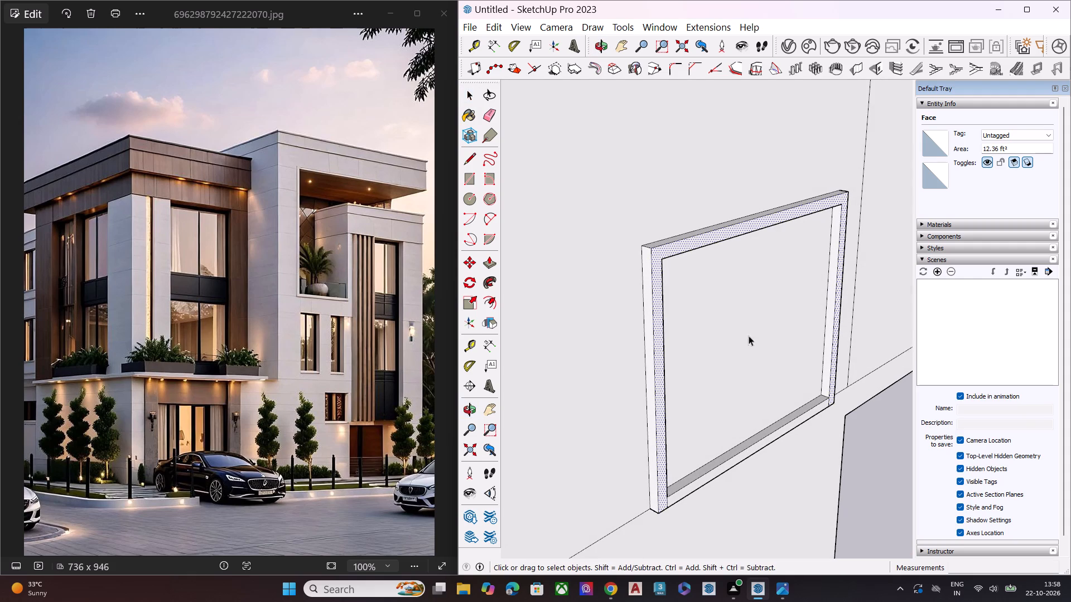
Push/Pull the face inside the frame into the wall by about 3' 7 3/4" to form a window recess.
left_click(767, 332)
key("p")
left_click(794, 296)
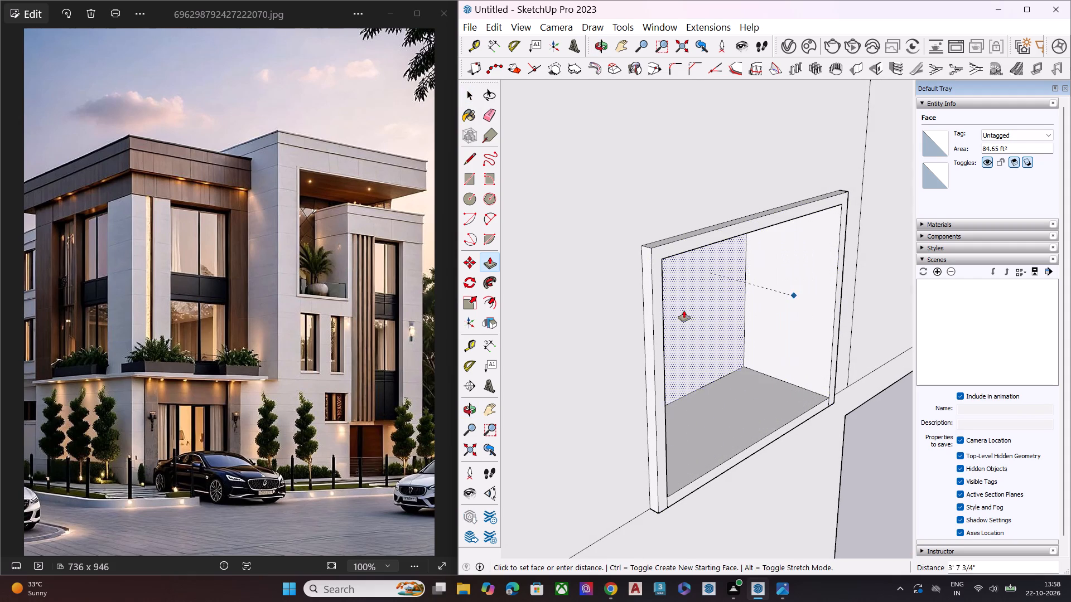
left_click(674, 294)
key("space")
Adjust the depth of the new window recess by using Push/Pull on its back face.
middle_click_drag(735, 318, 702, 211)
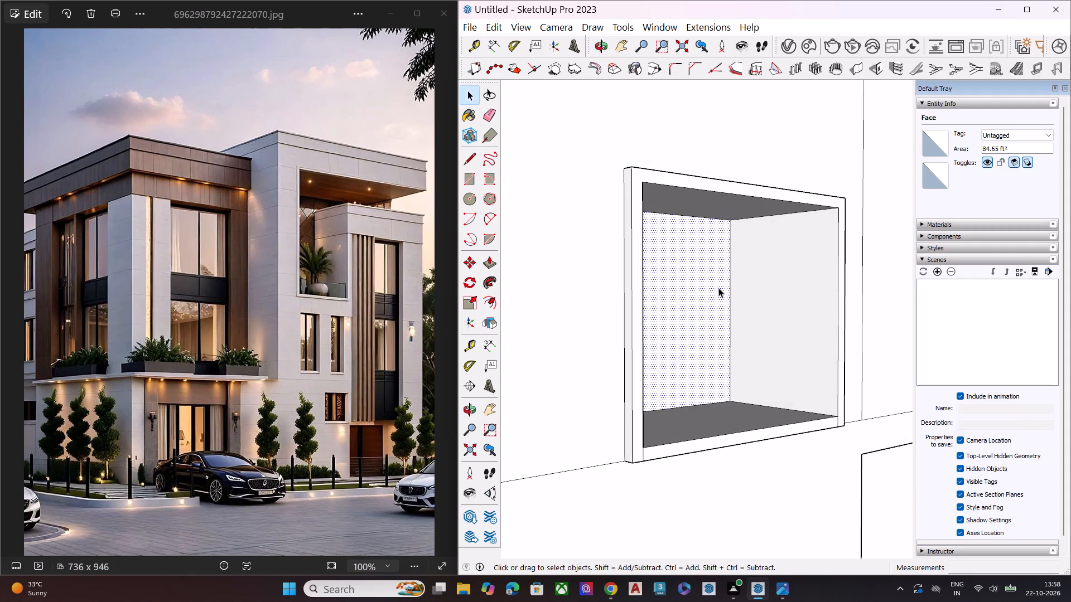
key("p")
left_click_drag(718, 288, 713, 288)
left_click_drag(706, 287, 693, 284)
key("space")
Compare the model with the reference image, examining the projecting volume's top bands and vertical fins up close.
scroll(691, 293, "down", 2)
scroll(691, 295, "up", 1)
scroll(691, 300, "down", 3)
middle_click_drag(759, 352, 658, 366)
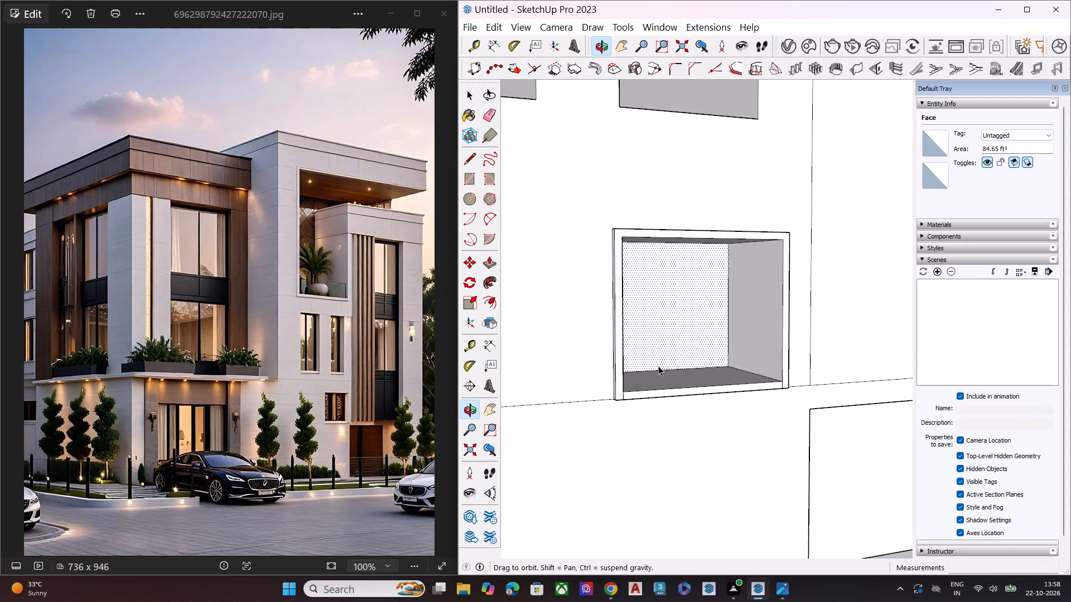
scroll(689, 347, "down", 5)
middle_click_drag(728, 358, 732, 417)
scroll(744, 363, "down", 3)
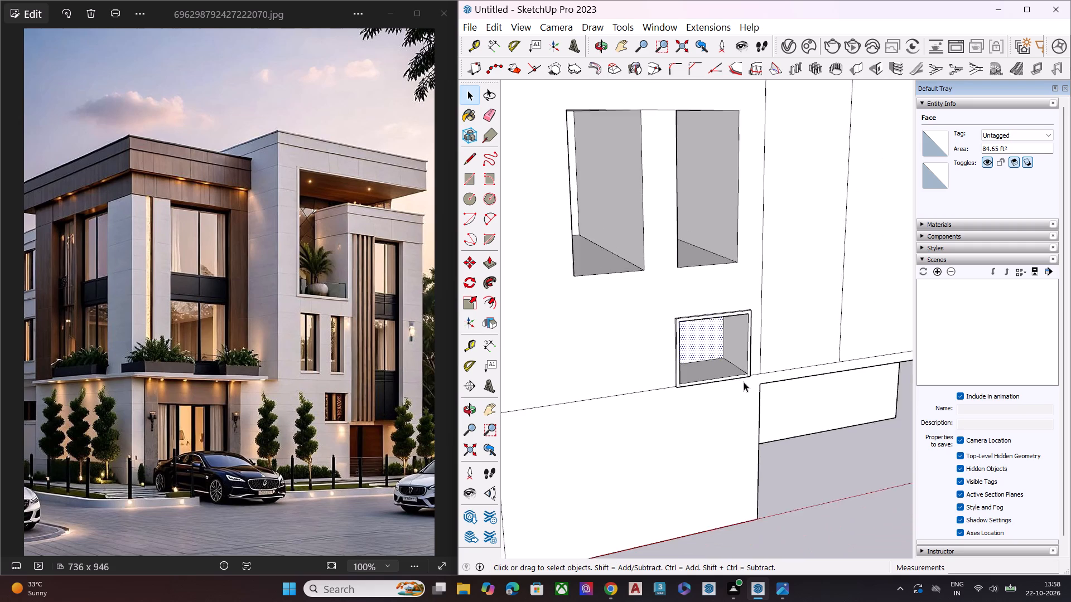
scroll(744, 382, "down", 2)
scroll(674, 364, "down", 8)
middle_click_drag(697, 399, 628, 395)
scroll(727, 375, "down", 2)
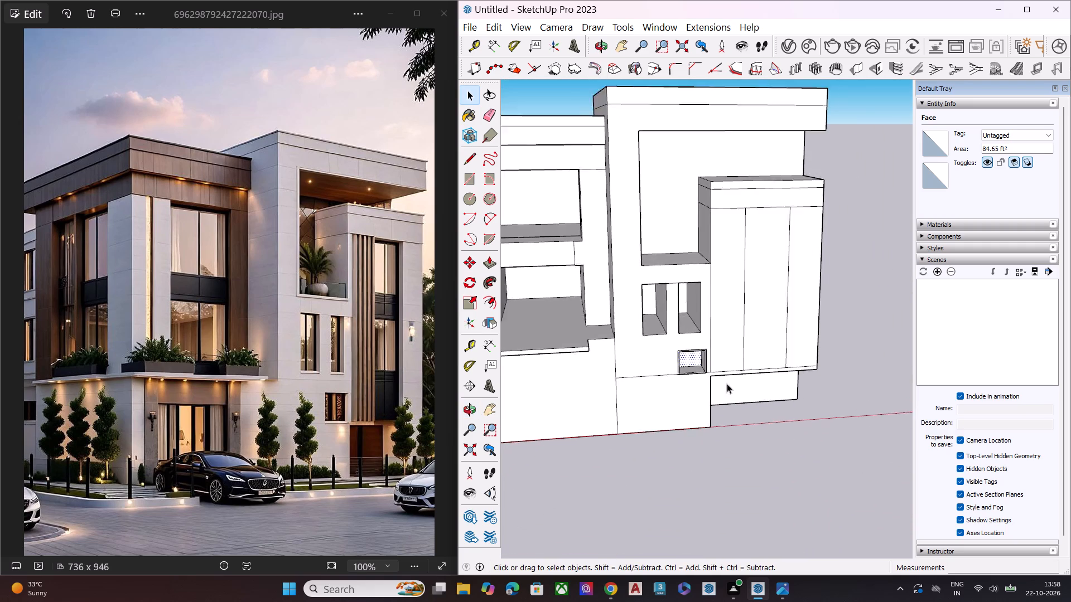
scroll(727, 383, "down", 6)
scroll(758, 221, "up", 6)
scroll(364, 272, "up", 8)
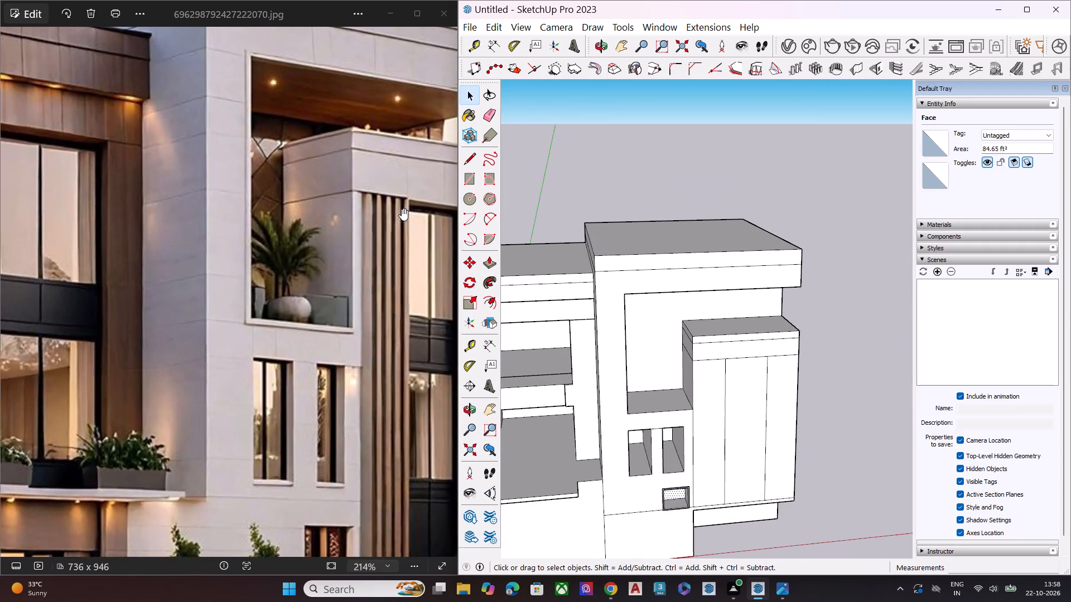
scroll(402, 208, "up", 11)
scroll(300, 202, "down", 4)
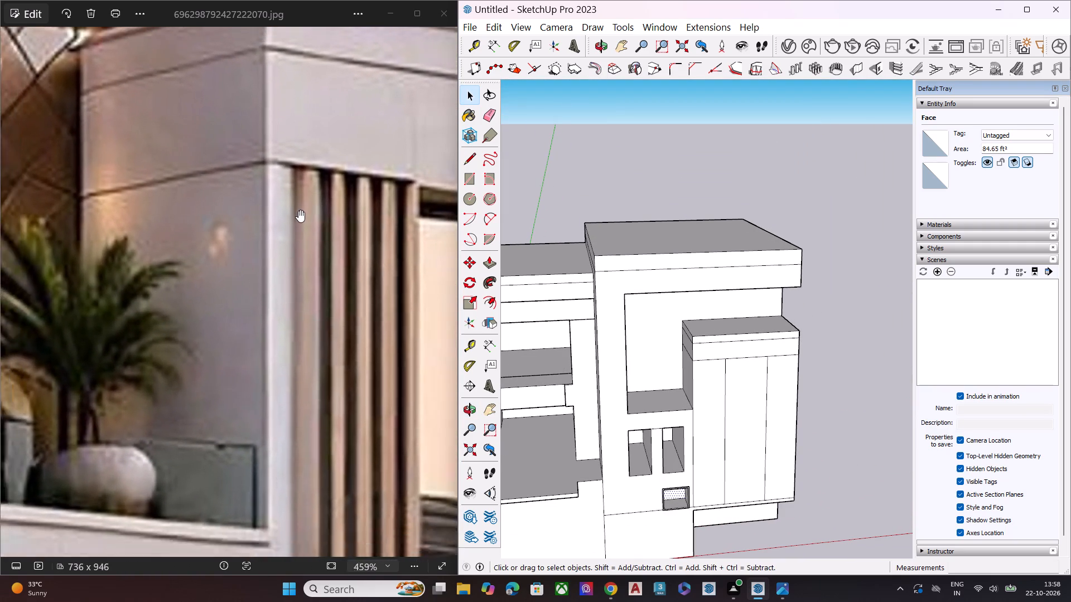
scroll(298, 210, "down", 17)
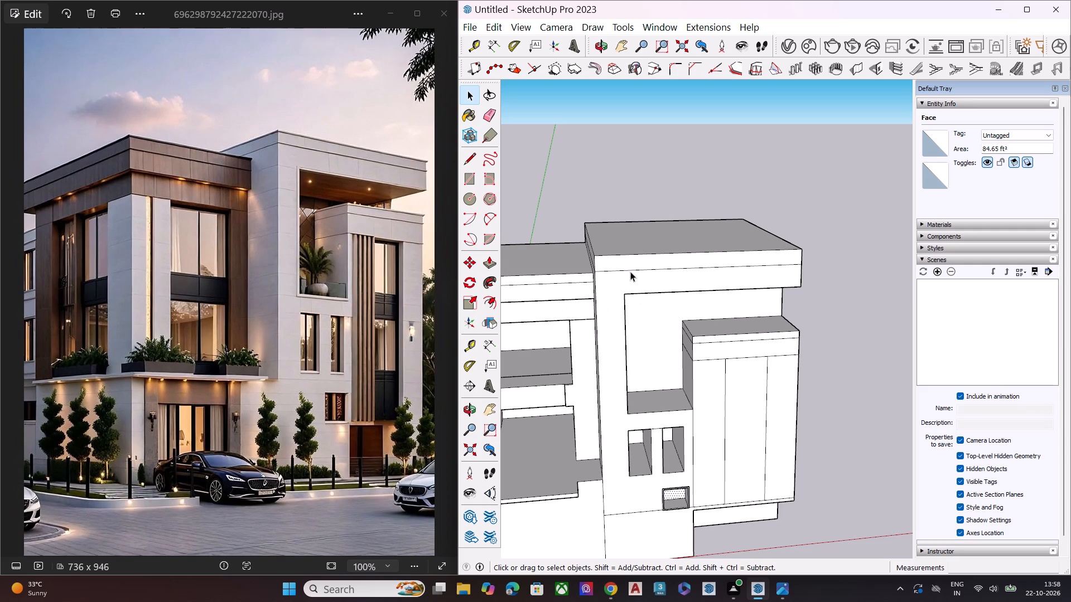
Copy the upper horizontal edge on the projecting volume's side face about 2 3/4" downward.
middle_click_drag(673, 351, 743, 295)
scroll(743, 298, "up", 8)
scroll(697, 344, "up", 1)
middle_click_drag(698, 342, 718, 327)
scroll(694, 339, "up", 2)
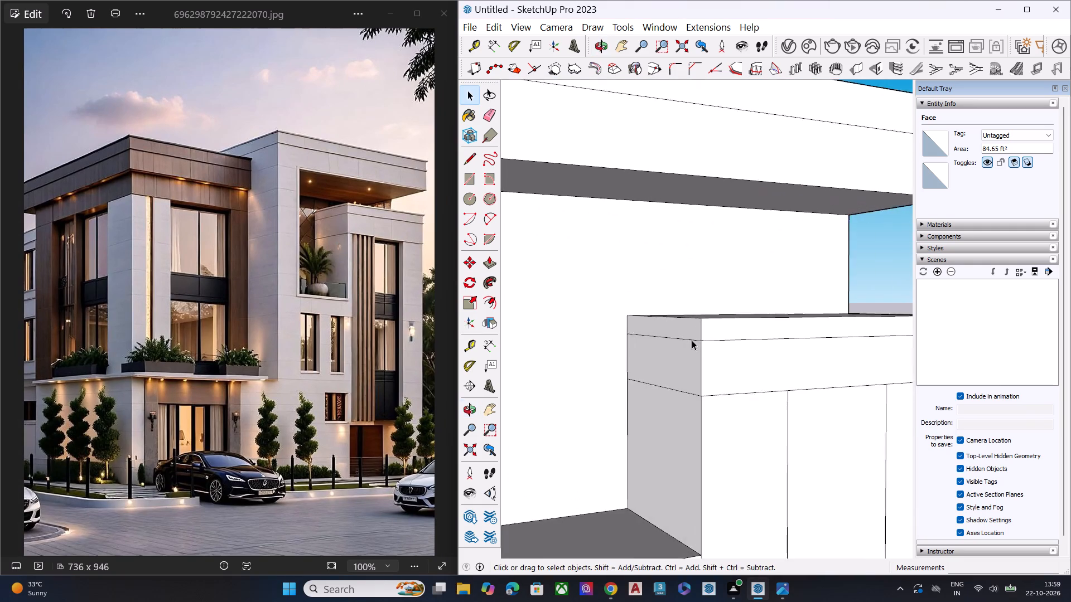
scroll(692, 340, "up", 5)
left_click(699, 342)
key("m")
scroll(705, 346, "up", 5)
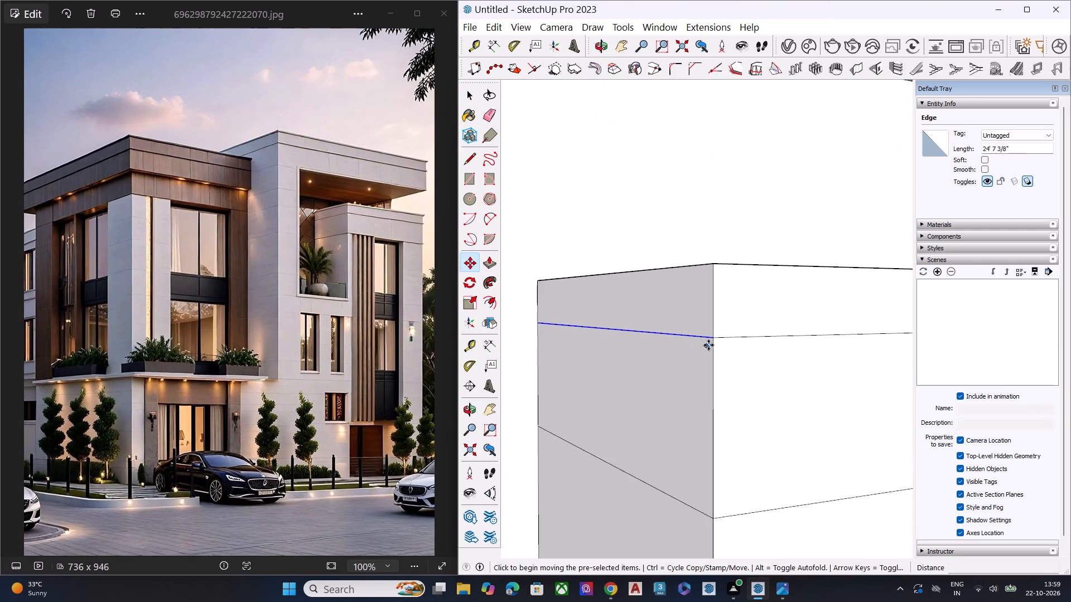
left_click(713, 337)
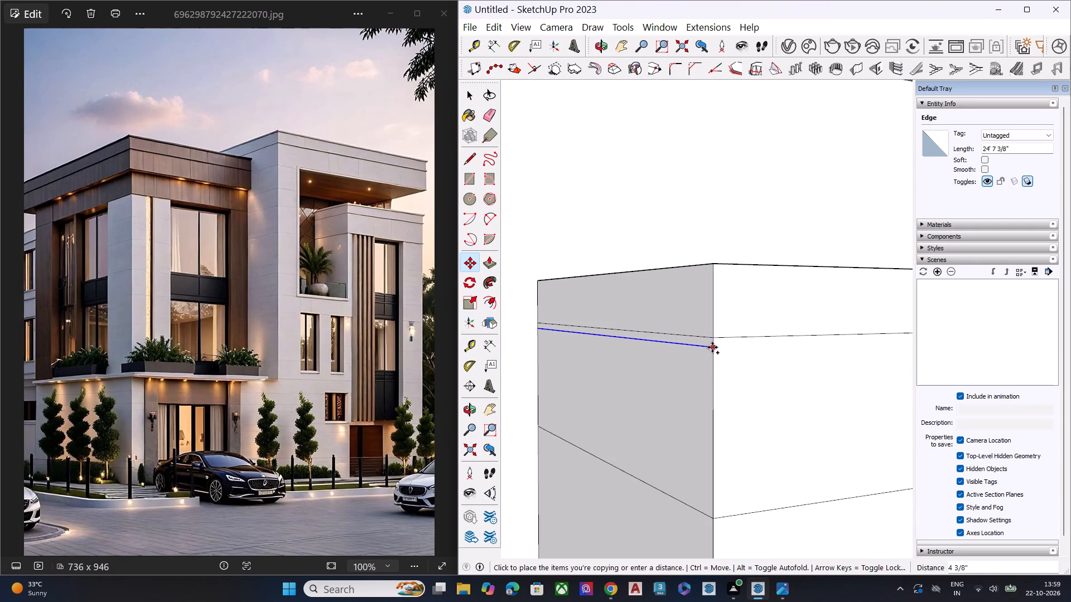
scroll(714, 343, "up", 2)
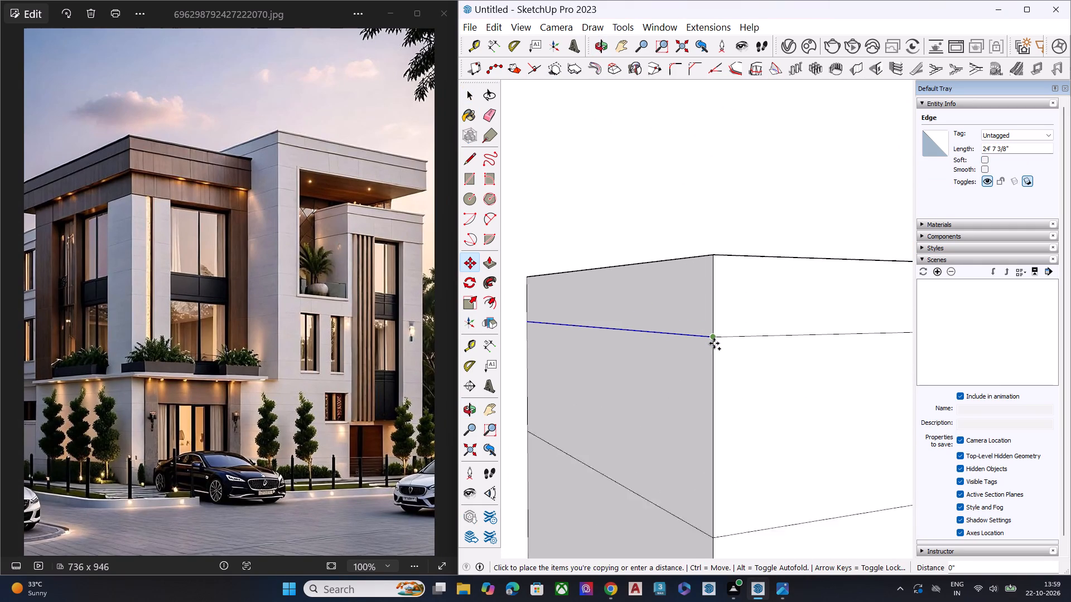
scroll(714, 343, "up", 3)
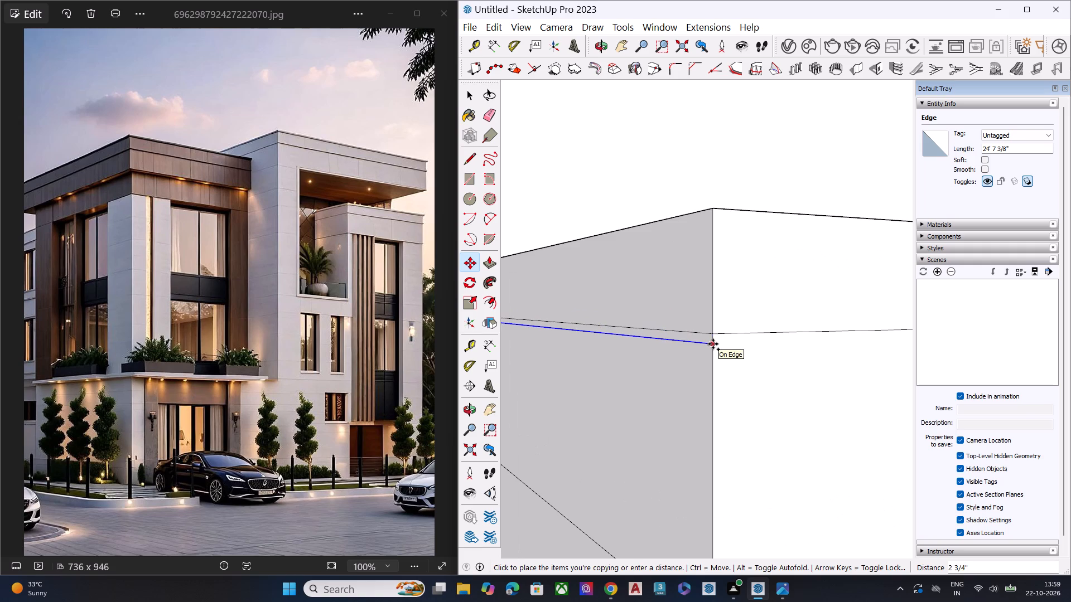
left_click(713, 343)
key("space")
Draw a line across the projecting volume's front from the copied edge's end to the far corner, just below the upper band line.
scroll(614, 358, "down", 5)
key("l")
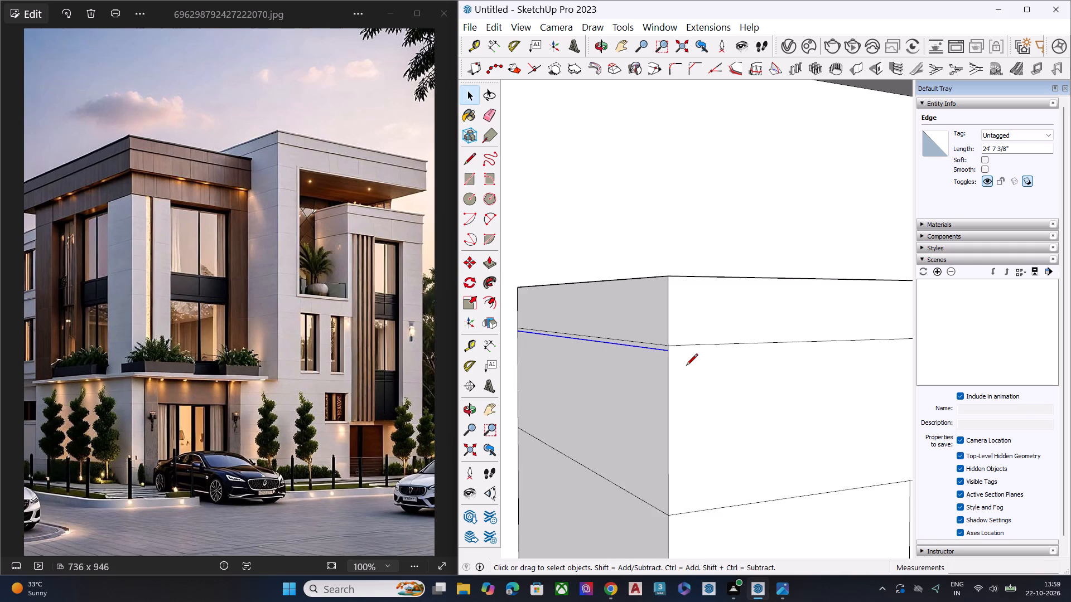
left_click(670, 352)
scroll(601, 387, "down", 5)
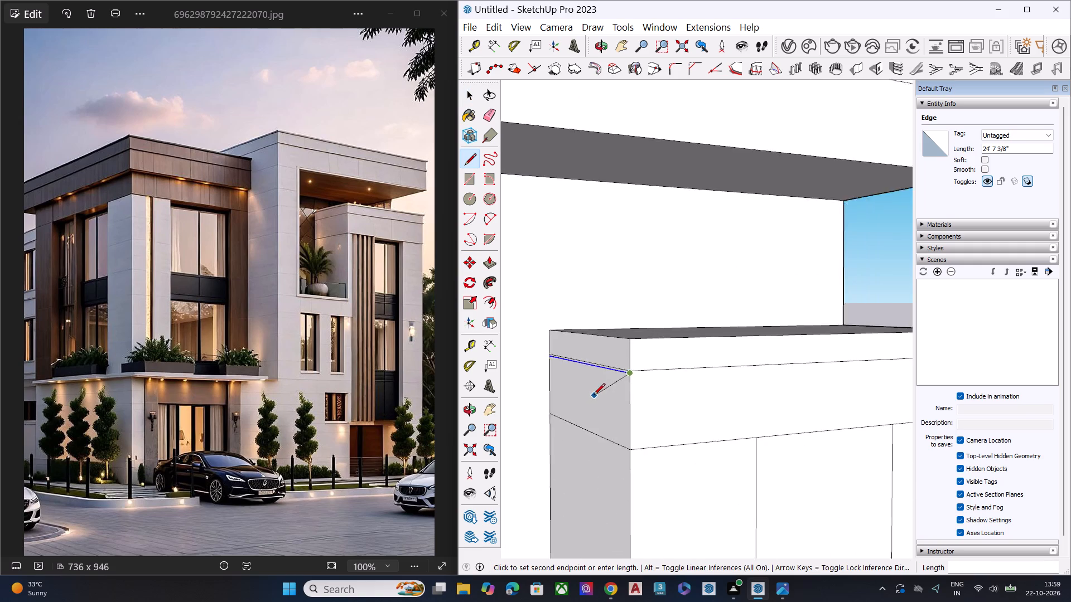
scroll(594, 396, "down", 10)
middle_click_drag(785, 379, 608, 393)
scroll(738, 396, "up", 1)
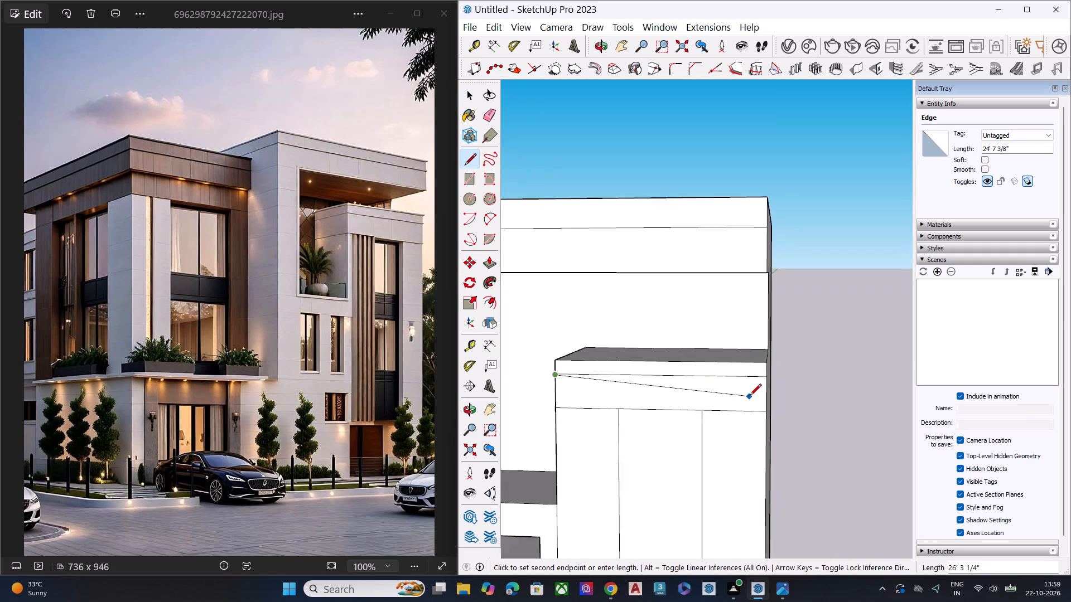
scroll(750, 396, "up", 1)
scroll(750, 396, "down", 2)
scroll(750, 396, "up", 5)
scroll(776, 370, "down", 1)
scroll(776, 370, "up", 3)
scroll(776, 370, "down", 1)
scroll(776, 370, "up", 9)
scroll(774, 372, "down", 5)
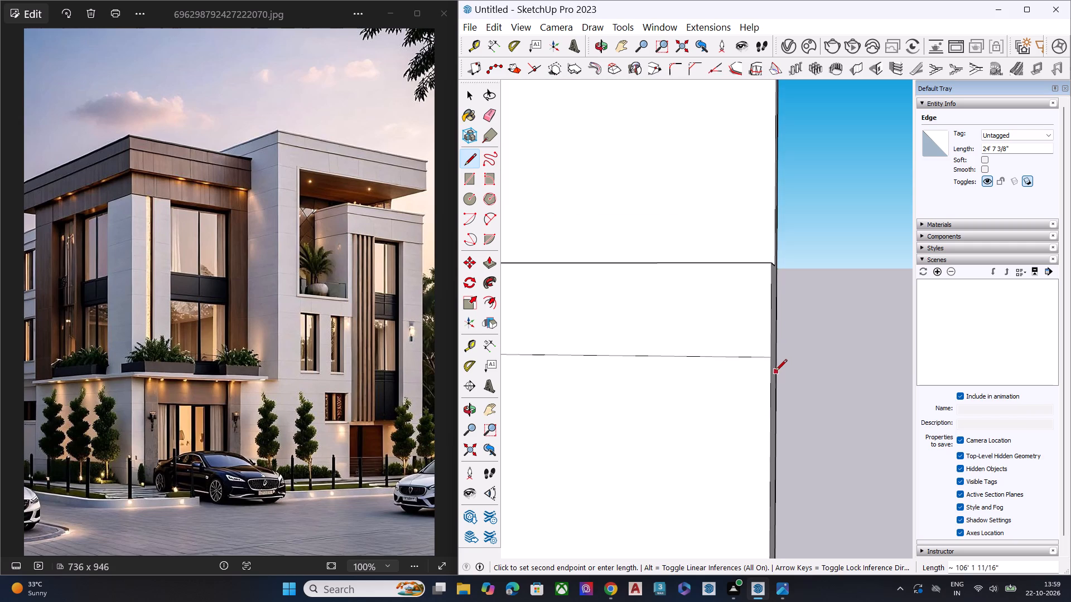
scroll(771, 370, "up", 1)
scroll(771, 370, "down", 1)
scroll(771, 370, "up", 2)
left_click(772, 364)
key("space")
double_click(833, 360)
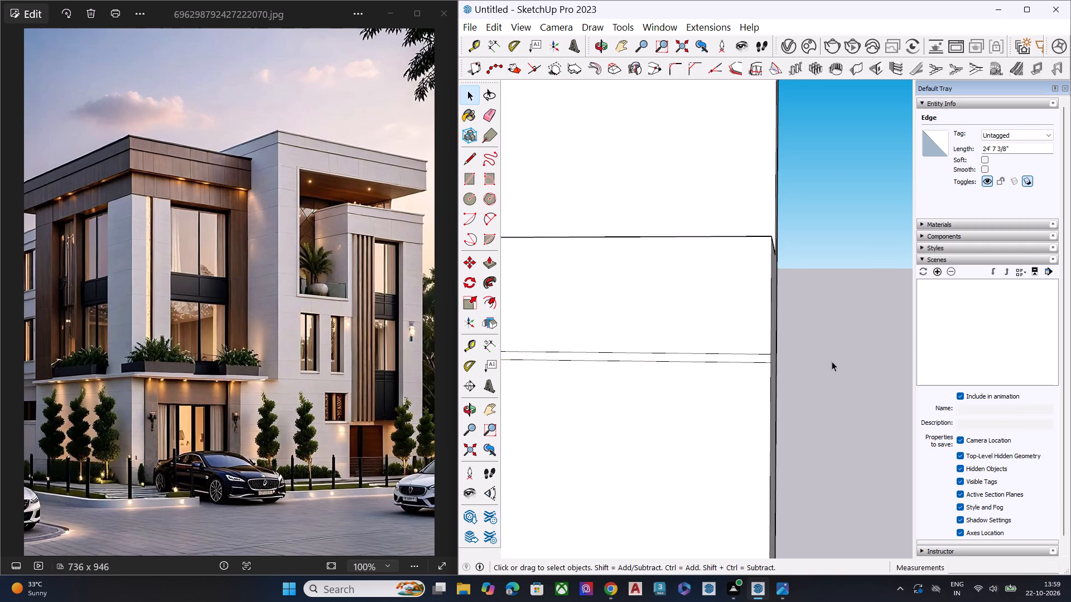
Compare the projecting volume's upper band lines with the same corner in the reference image.
scroll(859, 342, "down", 9)
scroll(669, 342, "down", 1)
scroll(673, 344, "up", 1)
scroll(674, 345, "down", 3)
middle_click_drag(628, 361, 785, 355)
scroll(632, 346, "up", 1)
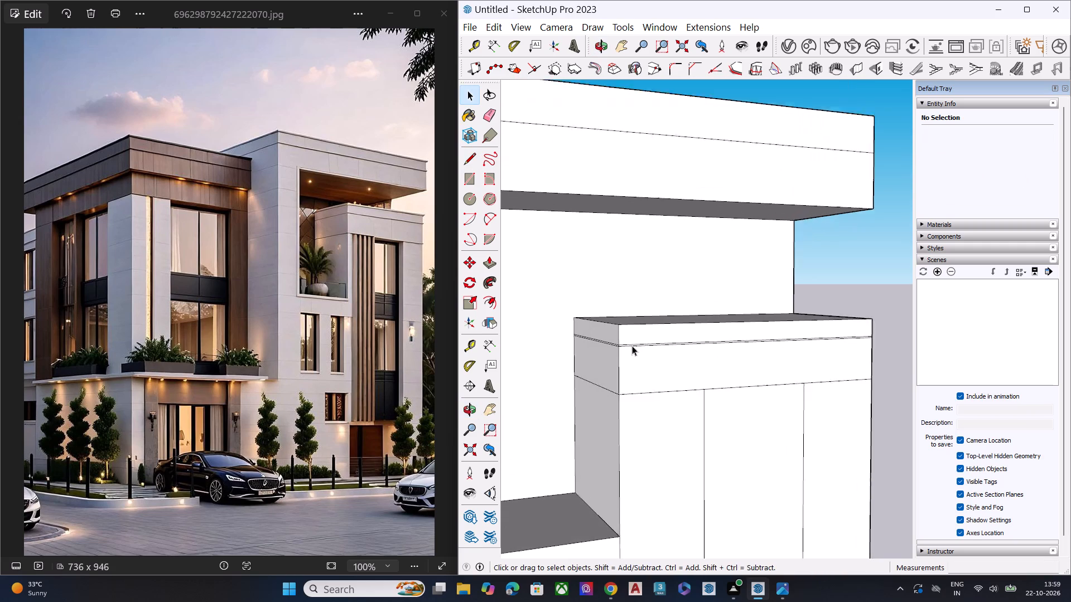
scroll(632, 346, "up", 10)
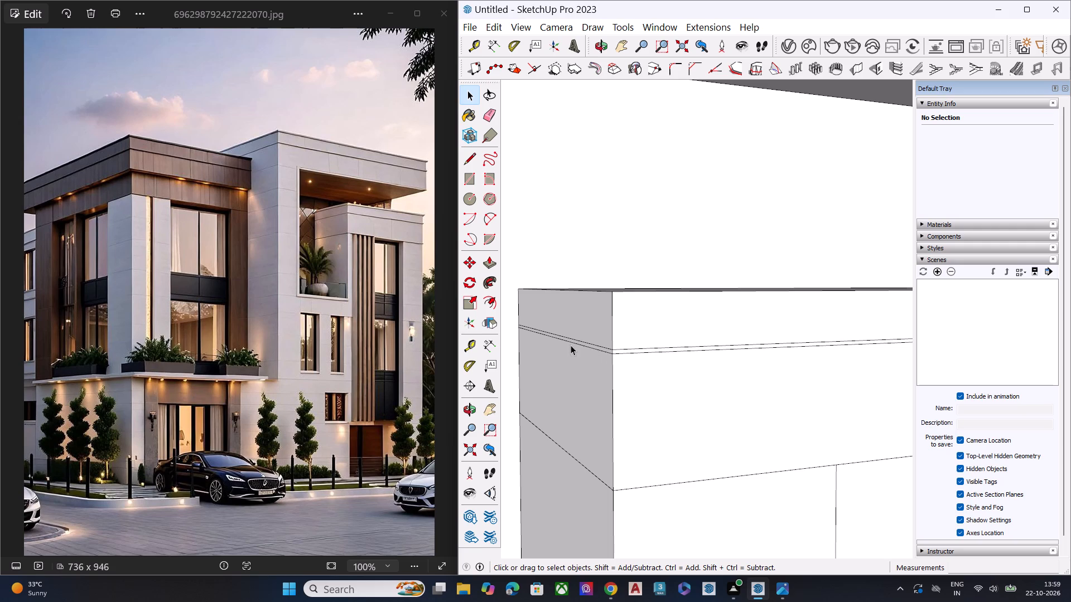
scroll(350, 230, "up", 15)
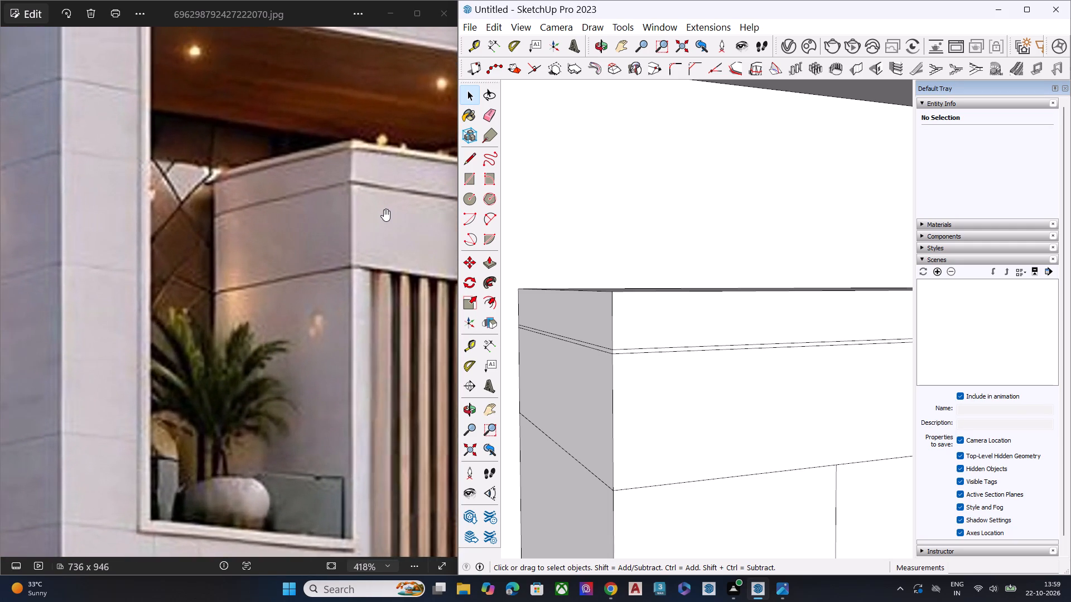
scroll(383, 210, "up", 8)
scroll(365, 222, "down", 9)
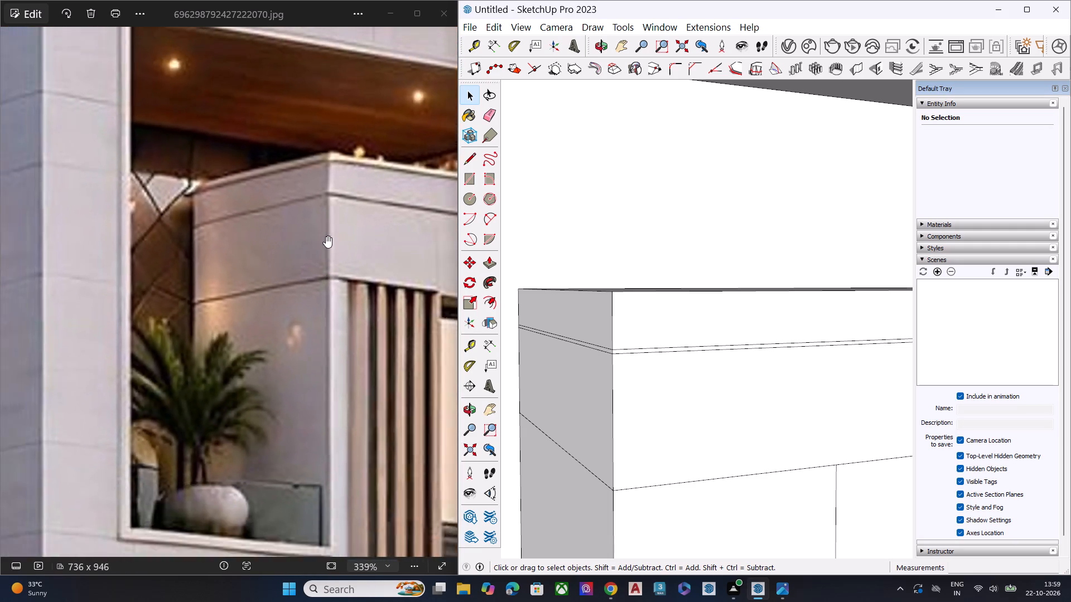
scroll(322, 232, "down", 12)
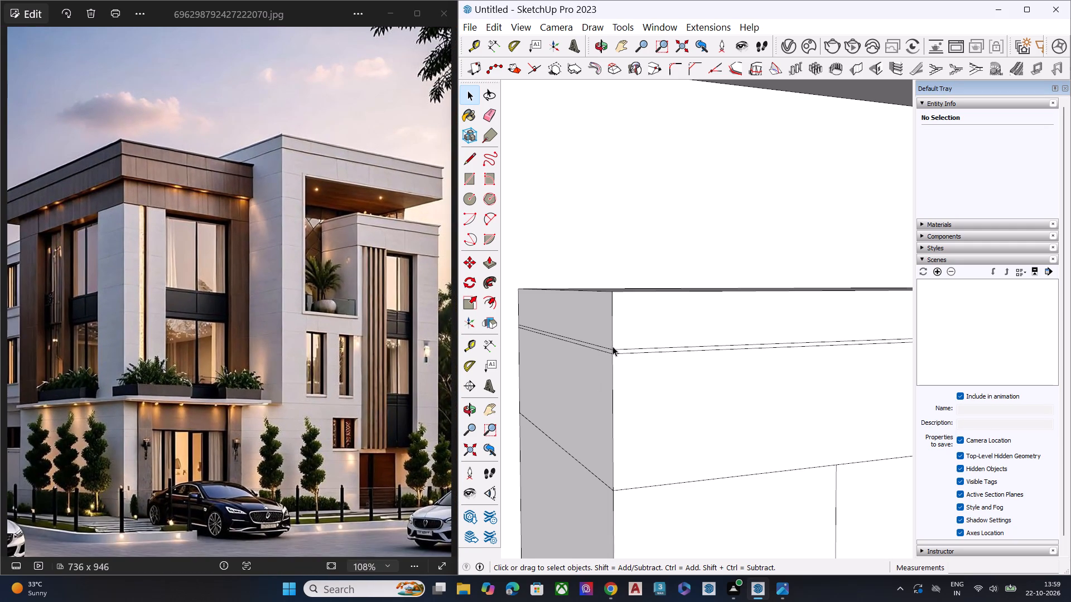
Push/Pull the narrow strip below the top band on the projecting volume's side face slightly inward as a groove.
scroll(611, 347, "up", 6)
left_click(606, 350)
scroll(606, 353, "up", 7)
scroll(606, 353, "down", 1)
scroll(606, 353, "up", 1)
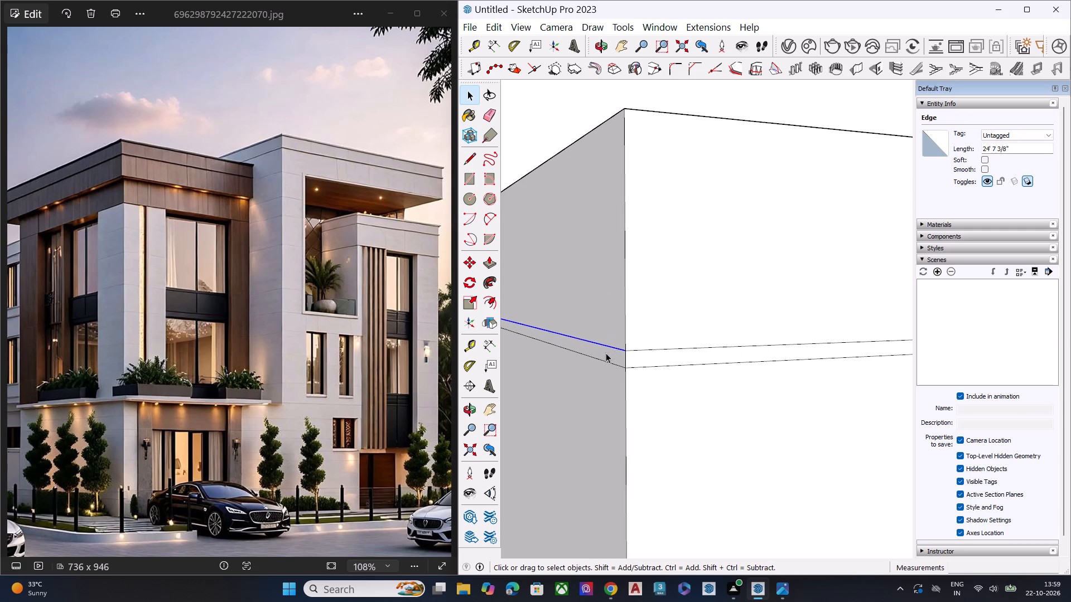
left_click(609, 358)
key("p")
scroll(615, 353, "up", 1)
scroll(615, 353, "down", 2)
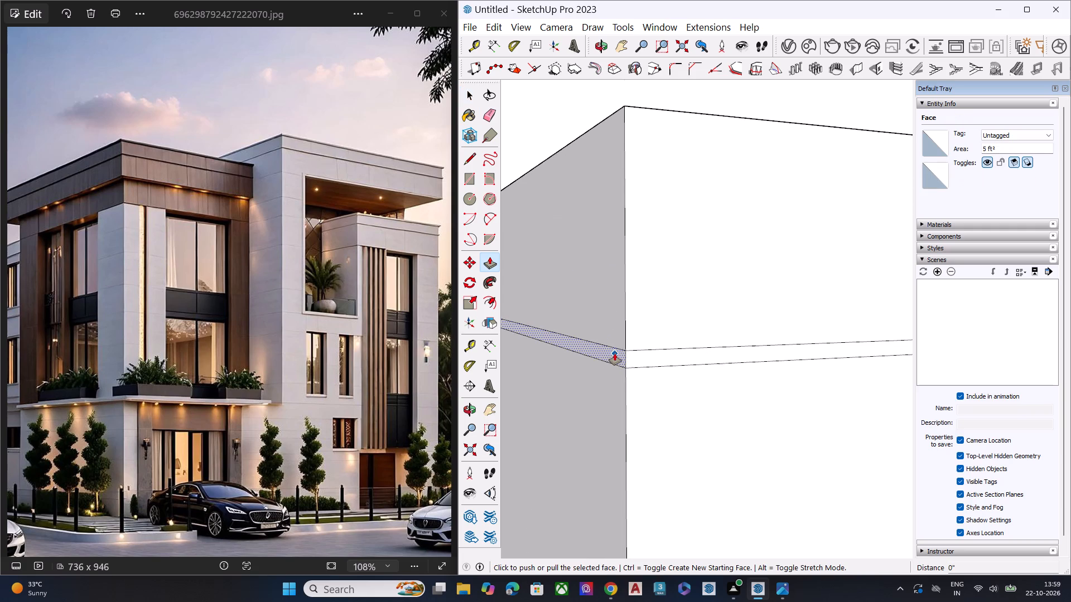
left_click(615, 353)
left_click(619, 352)
key("space")
Repeat the same Push/Pull depth on the front strip below the top band so the groove wraps the corner.
scroll(619, 362, "down", 3)
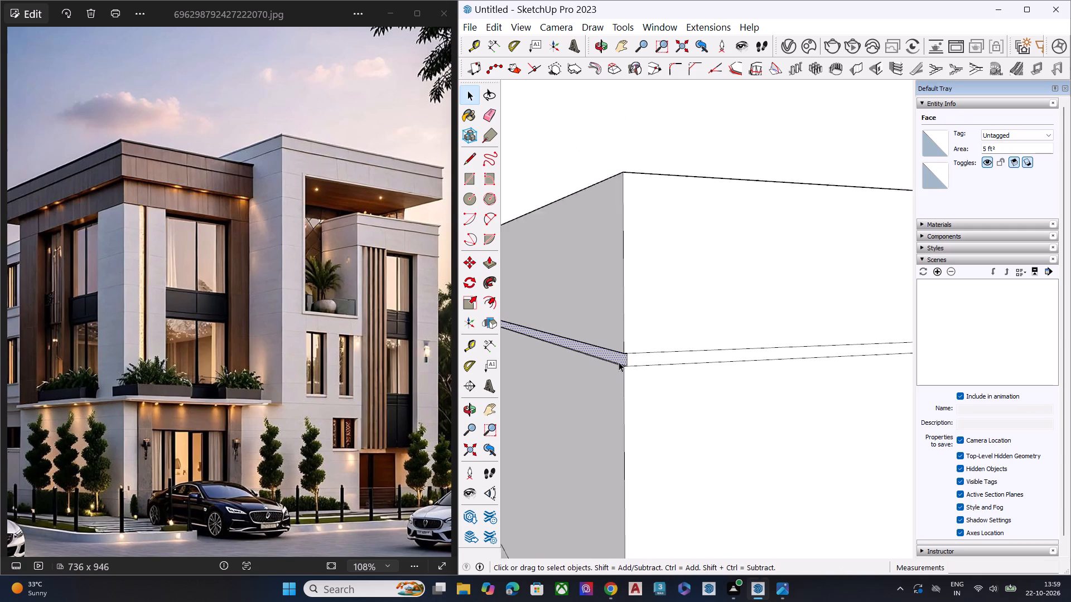
scroll(619, 362, "down", 6)
scroll(590, 351, "up", 1)
scroll(589, 351, "down", 1)
scroll(589, 351, "up", 1)
scroll(588, 351, "down", 16)
left_click(891, 260)
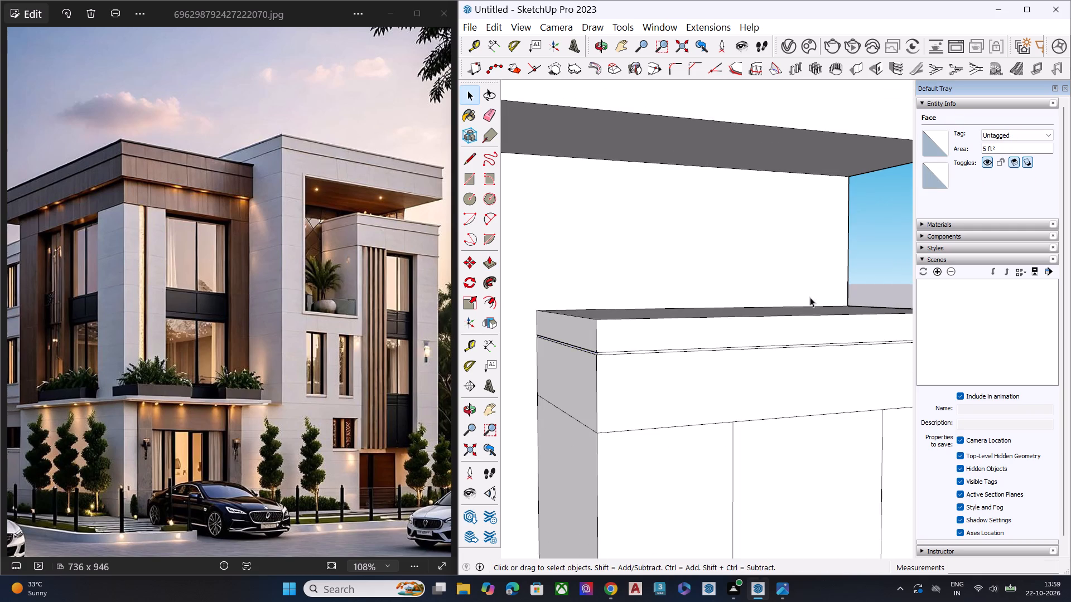
middle_click_drag(655, 353, 742, 349)
scroll(649, 362, "up", 13)
scroll(649, 349, "down", 1)
scroll(649, 349, "up", 1)
key("p")
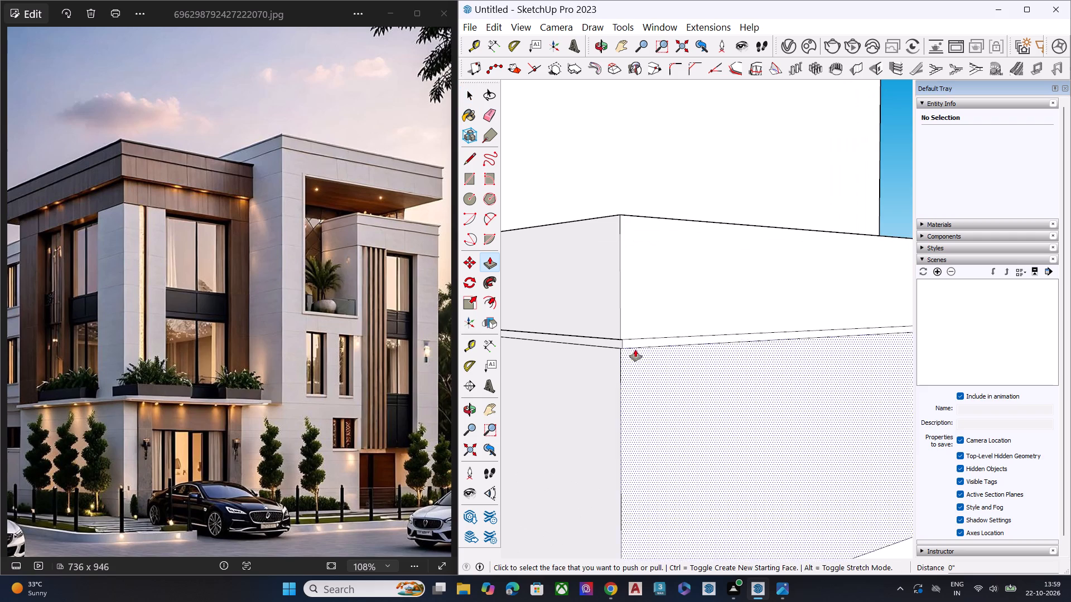
scroll(640, 343, "up", 2)
scroll(635, 343, "down", 1)
scroll(631, 342, "up", 4)
double_click(630, 342)
scroll(580, 345, "down", 3)
scroll(577, 346, "up", 1)
scroll(576, 347, "down", 6)
scroll(626, 333, "down", 4)
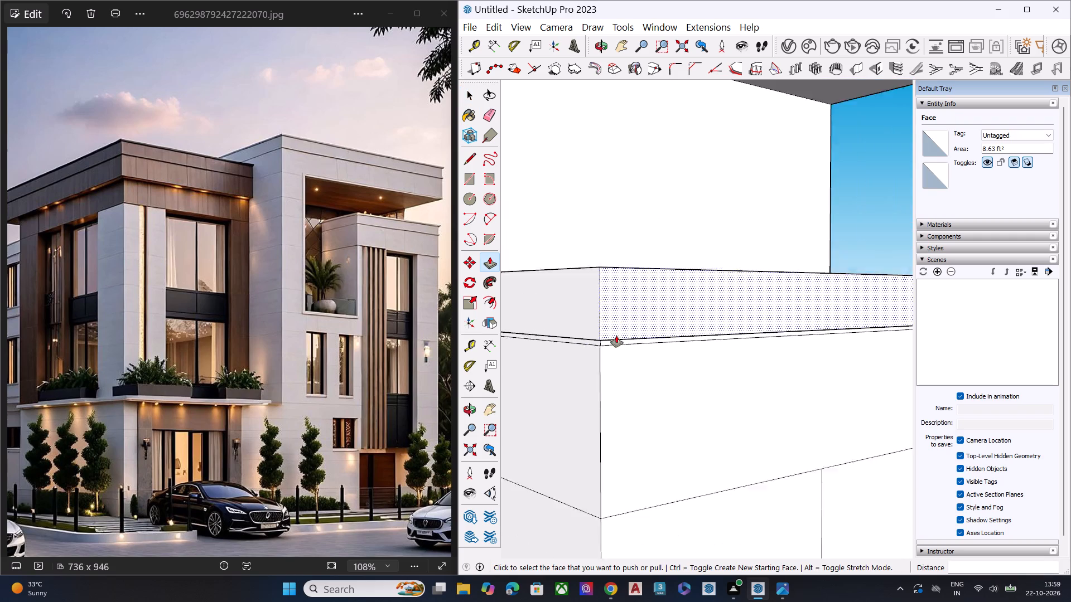
scroll(616, 336, "down", 6)
scroll(670, 336, "down", 7)
key("space")
Compare the projecting volume's lower band line above the vertical fins with the reference image.
middle_click_drag(633, 397, 654, 376)
scroll(648, 382, "up", 5)
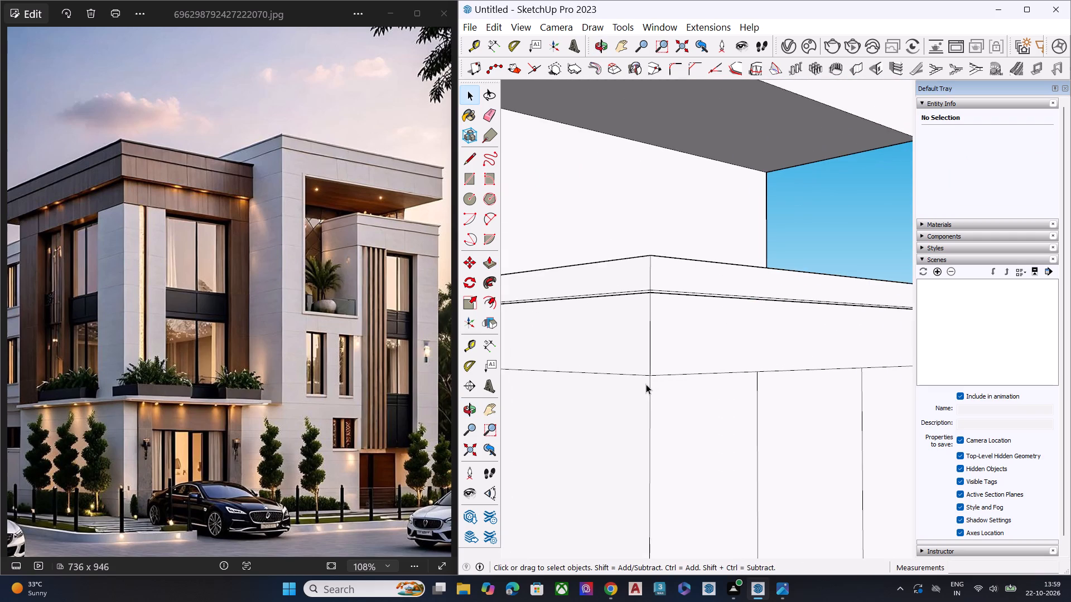
scroll(646, 384, "up", 1)
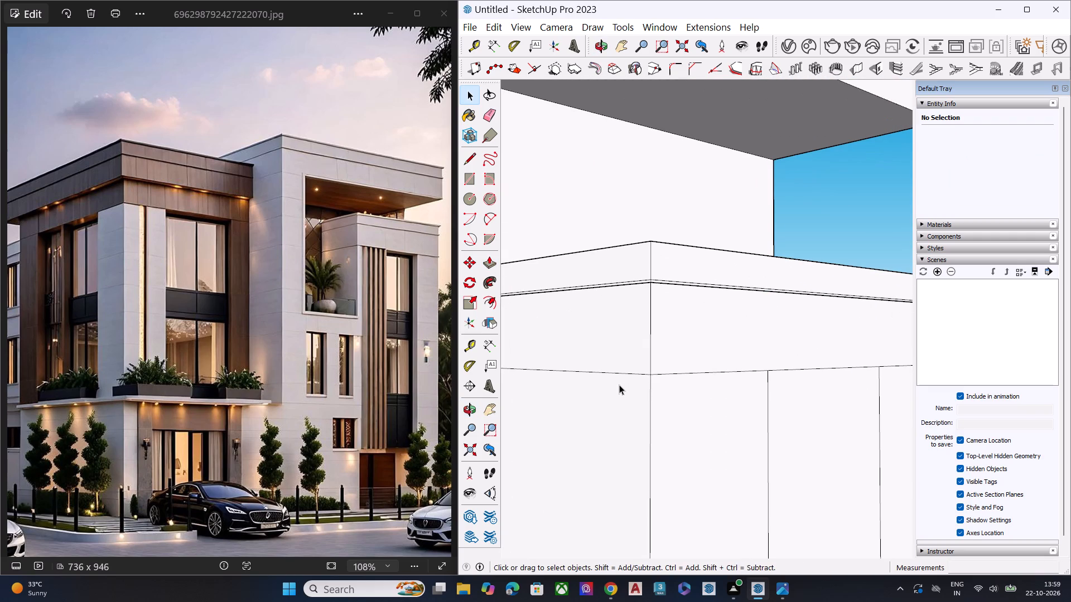
scroll(494, 311, "up", 9)
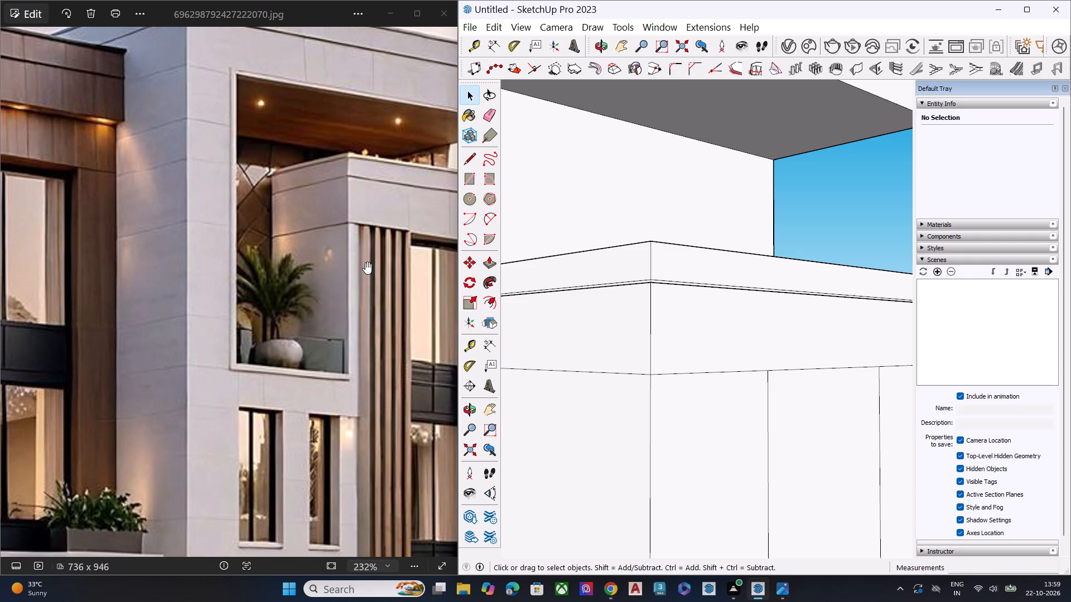
scroll(404, 270, "down", 6)
key("space")
scroll(335, 288, "down", 6)
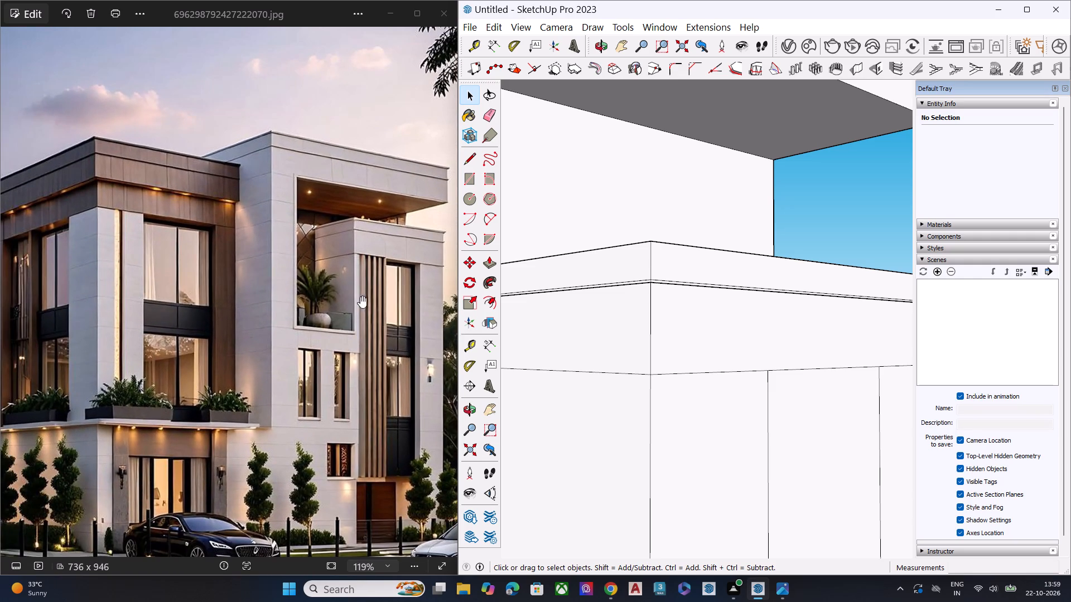
scroll(619, 357, "down", 6)
Copy the four edges of the lower band line, on the side face and the front, about 2 3/8" downward.
middle_click_drag(646, 373, 676, 363)
scroll(649, 365, "up", 4)
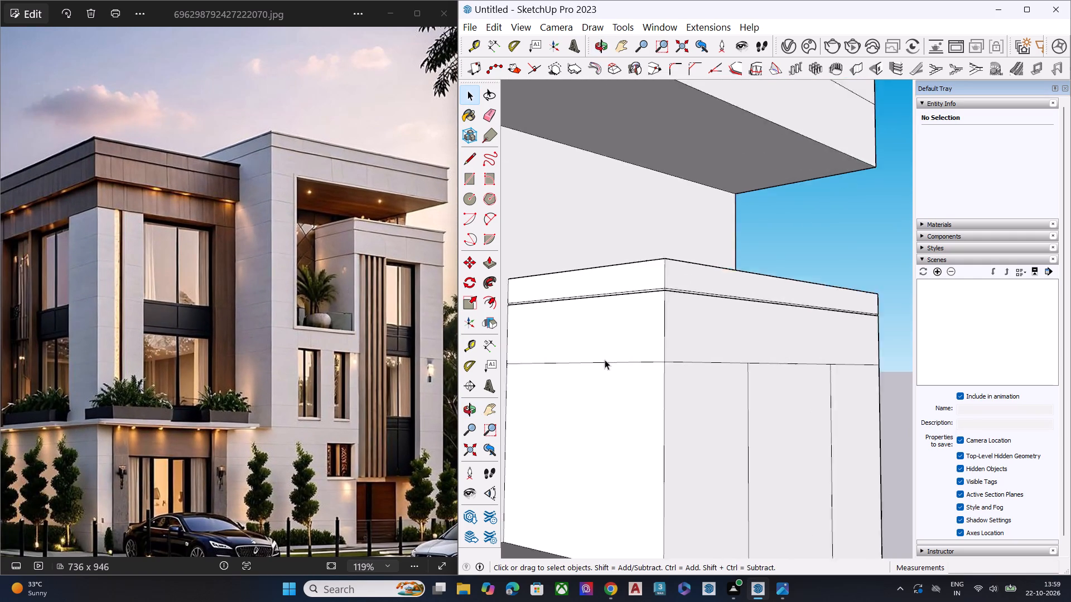
scroll(605, 360, "up", 2)
left_click(629, 362)
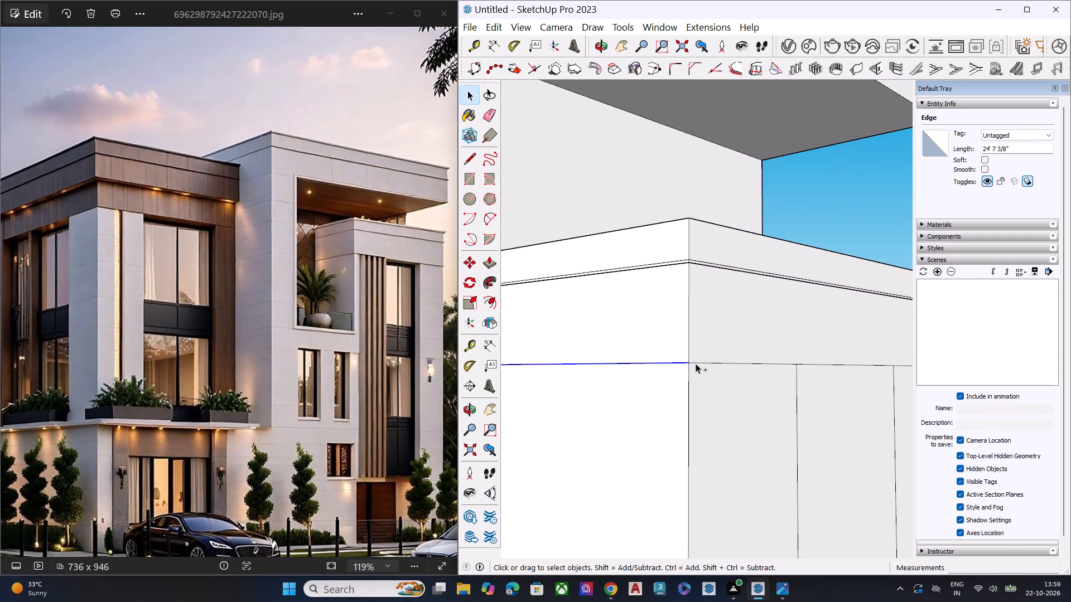
left_click(703, 363, "ctrl")
scroll(658, 373, "down", 2, "ctrl")
scroll(653, 374, "up", 2)
scroll(652, 375, "down", 7)
scroll(783, 367, "up", 9)
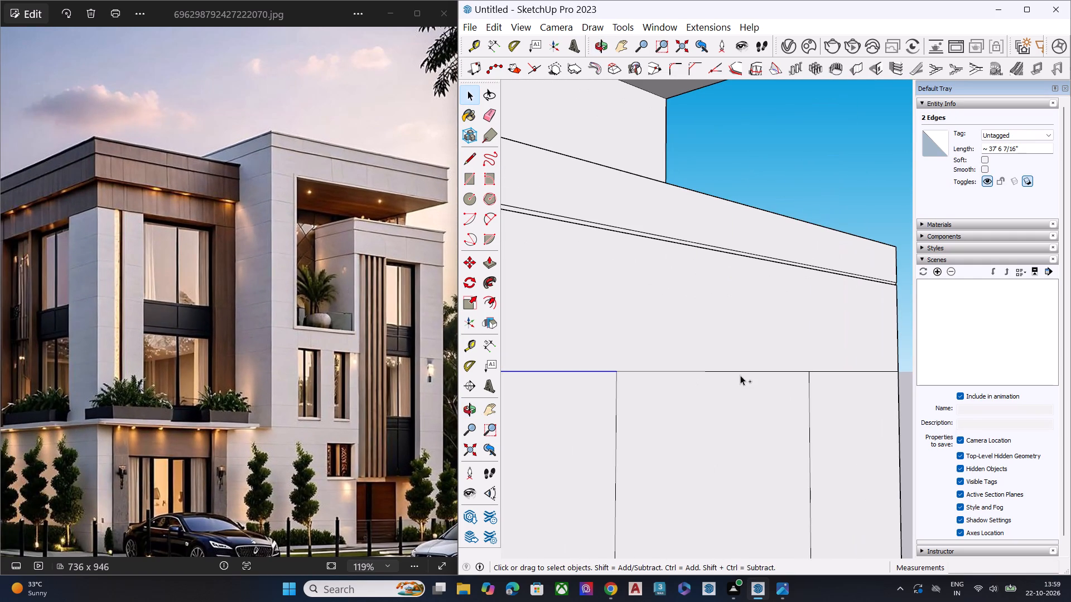
scroll(743, 371, "up", 1, "ctrl")
left_click(743, 371, "ctrl")
left_click(834, 371, "ctrl")
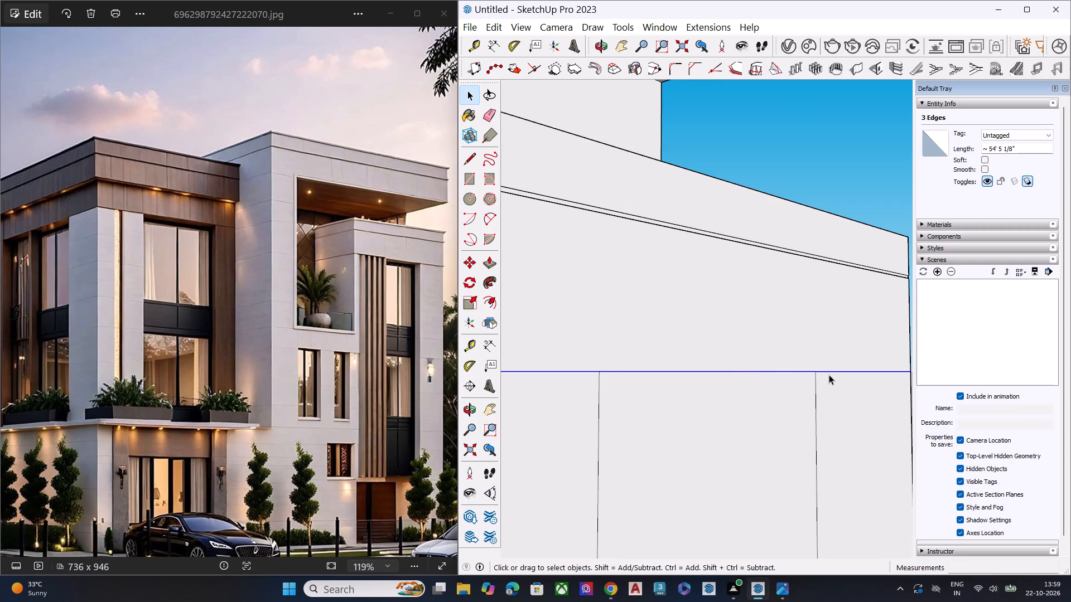
scroll(828, 377, "down", 2)
scroll(828, 379, "up", 1)
scroll(828, 379, "down", 7)
key("m")
scroll(660, 405, "up", 5)
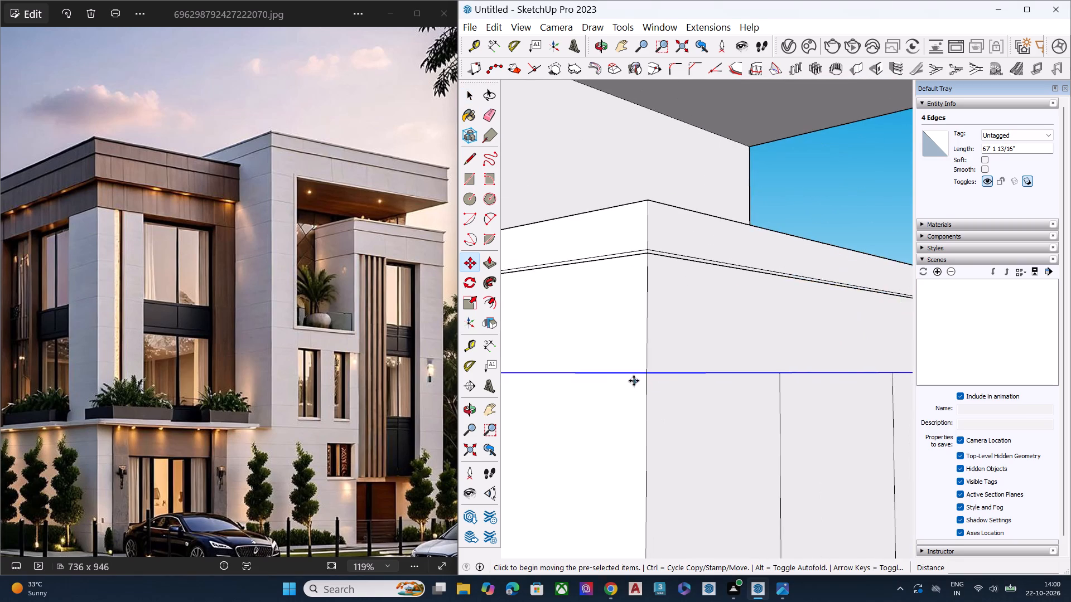
scroll(649, 372, "up", 5)
left_click(645, 373)
scroll(645, 382, "up", 1)
scroll(645, 382, "down", 1)
scroll(645, 382, "up", 5)
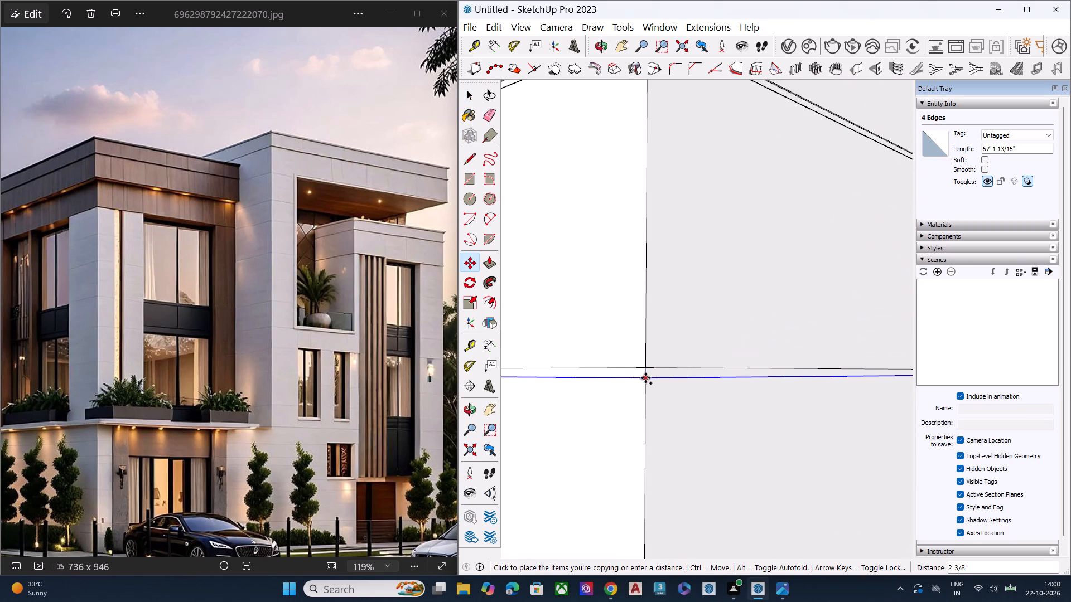
left_click(645, 378)
key("space")
Push/Pull the new lower strip inward by the same groove depth on the side face and the adjoining front segment.
scroll(688, 401, "down", 3)
scroll(641, 384, "down", 3)
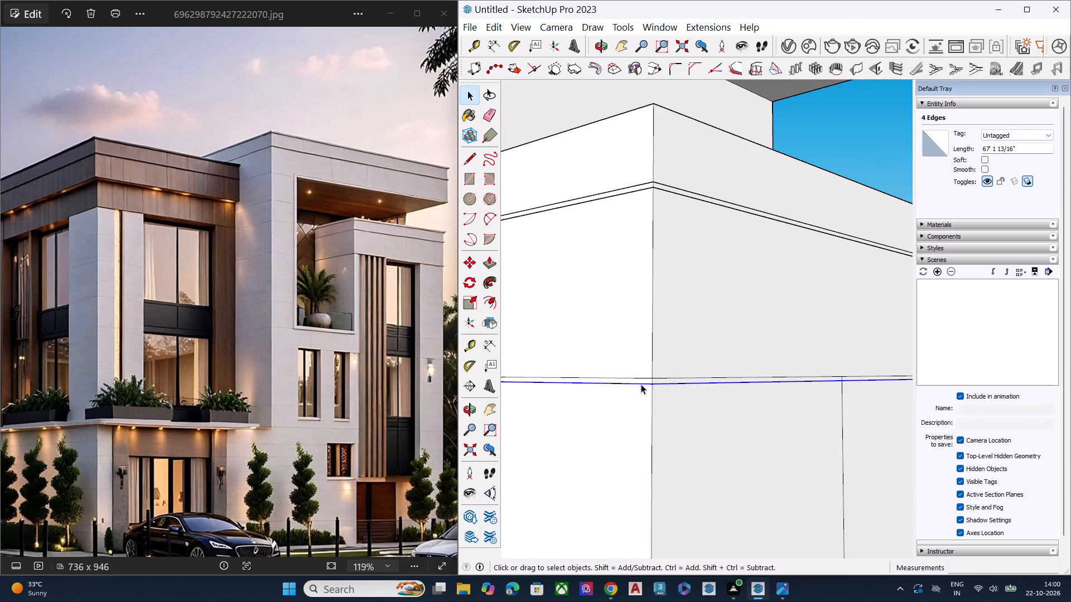
scroll(637, 388, "up", 3)
scroll(637, 388, "down", 1)
scroll(637, 388, "up", 2)
key("p")
scroll(640, 372, "up", 7)
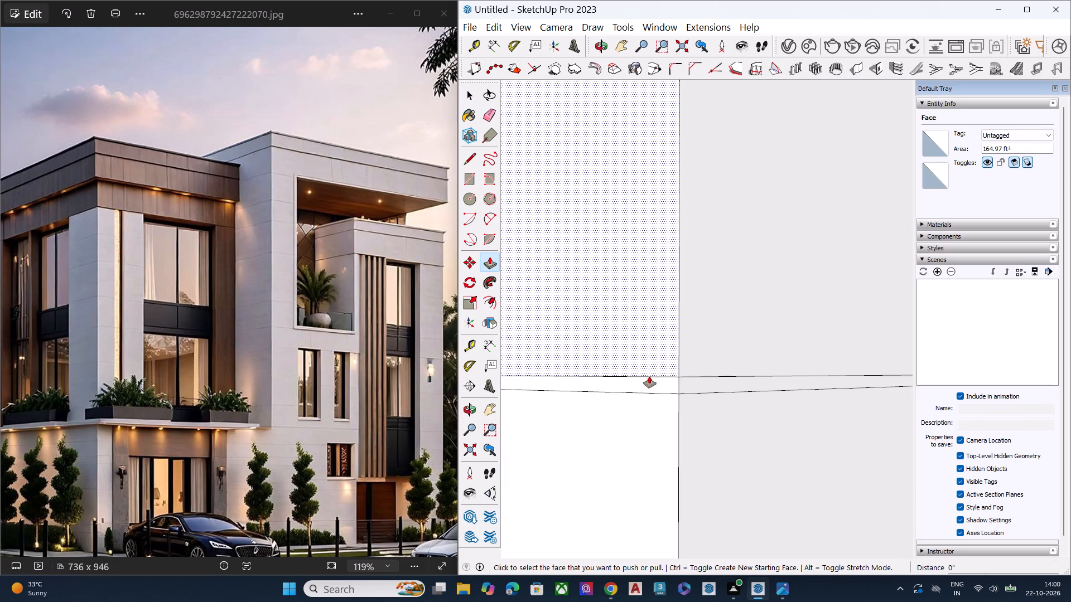
double_click(652, 380)
double_click(697, 383)
key("space")
Repeat the Push/Pull groove depth on the remaining two segments of the front's lower strip.
scroll(628, 371, "down", 3)
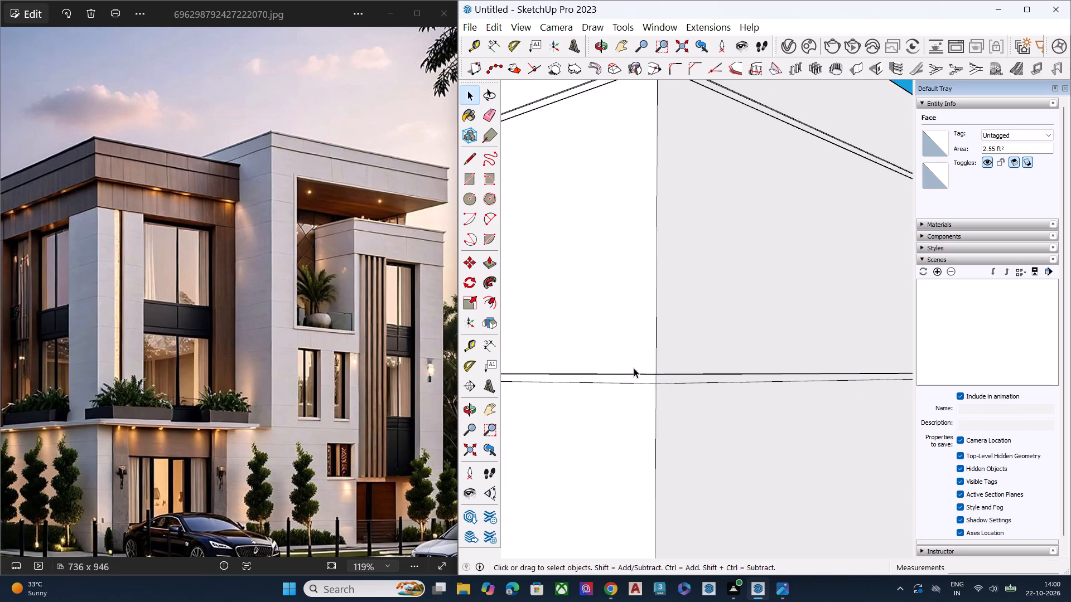
scroll(634, 368, "down", 4)
scroll(650, 356, "up", 1)
scroll(650, 356, "down", 11)
scroll(655, 362, "up", 1)
scroll(658, 362, "down", 1)
scroll(659, 363, "up", 1)
scroll(676, 368, "down", 2)
middle_click_drag(779, 368, 630, 381)
scroll(626, 373, "down", 3)
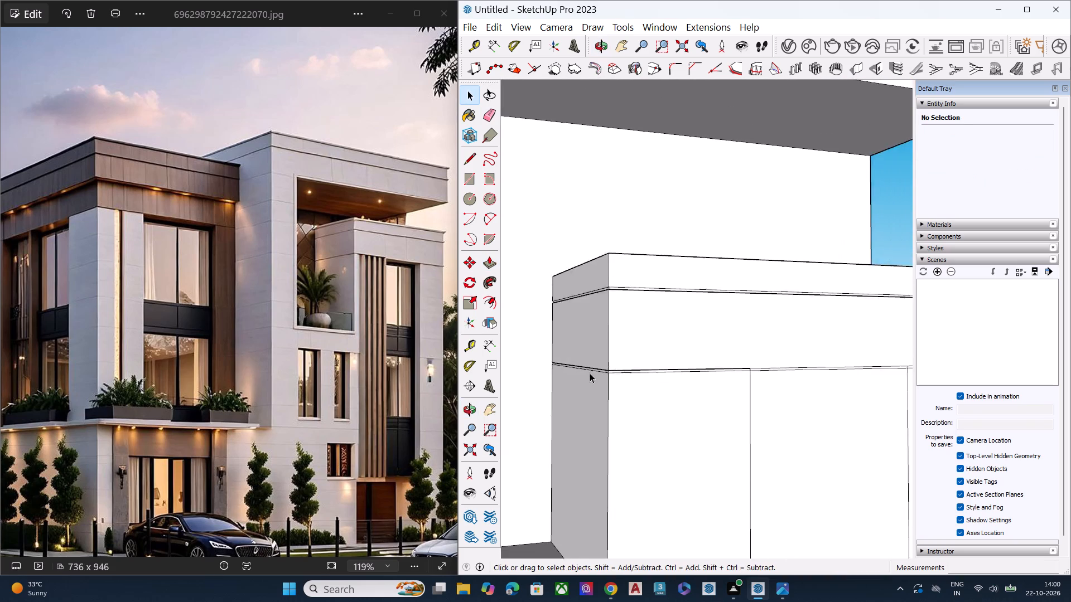
scroll(590, 373, "down", 4)
scroll(755, 370, "up", 9)
middle_click_drag(617, 382, 720, 387)
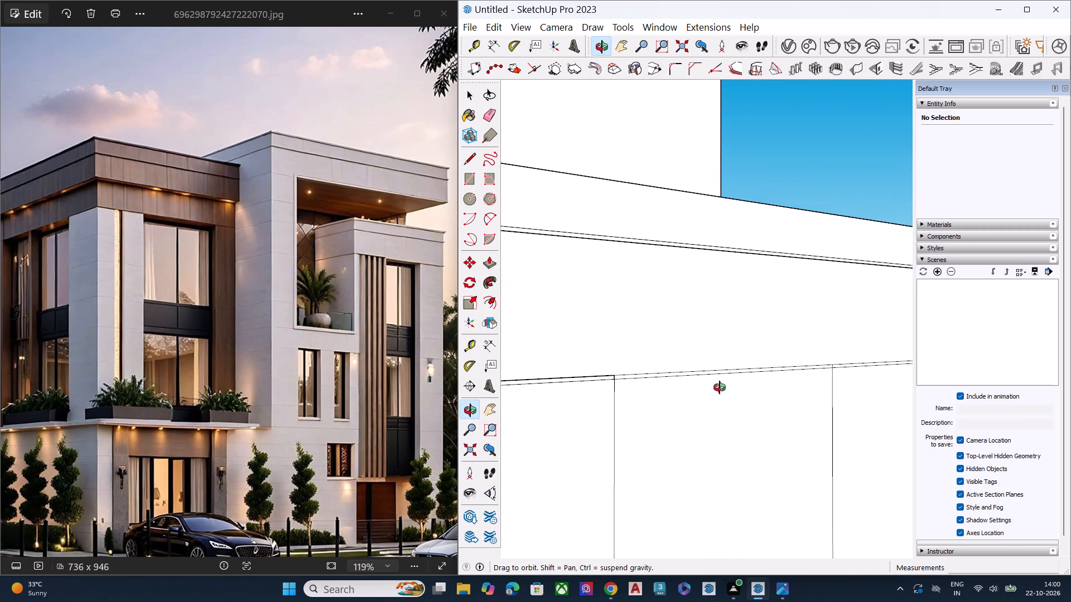
middle_click_drag(720, 387, 721, 388)
key("p")
scroll(647, 370, "up", 19)
double_click(627, 381)
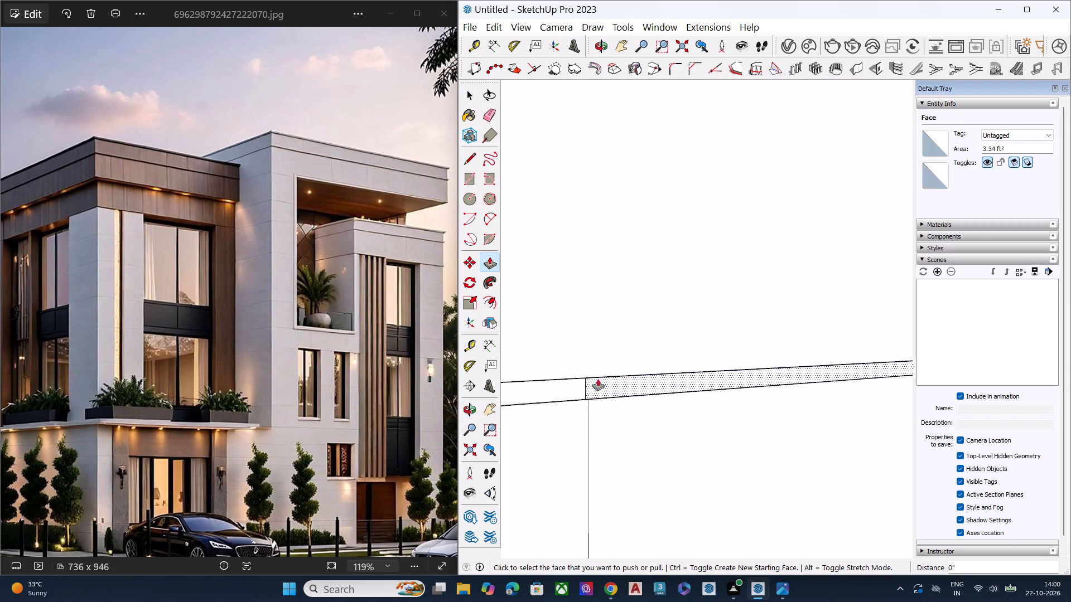
scroll(536, 368, "down", 1)
scroll(536, 368, "up", 1)
scroll(535, 368, "down", 4)
scroll(532, 370, "up", 1)
scroll(529, 370, "down", 4)
scroll(528, 371, "up", 1)
scroll(528, 371, "down", 4)
scroll(612, 372, "down", 6)
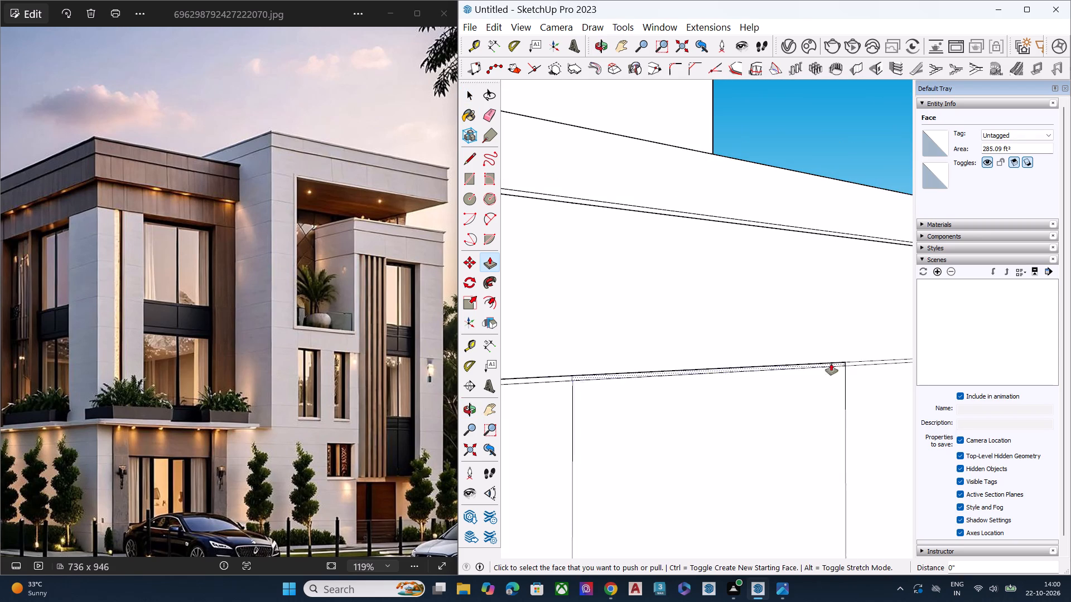
scroll(531, 372, "down", 3)
scroll(843, 362, "up", 12)
scroll(670, 376, "up", 7)
double_click(741, 372)
key("space")
Erase the leftover short edges crossing the front's lower groove where it meets one of the vertical division lines.
scroll(737, 370, "down", 17)
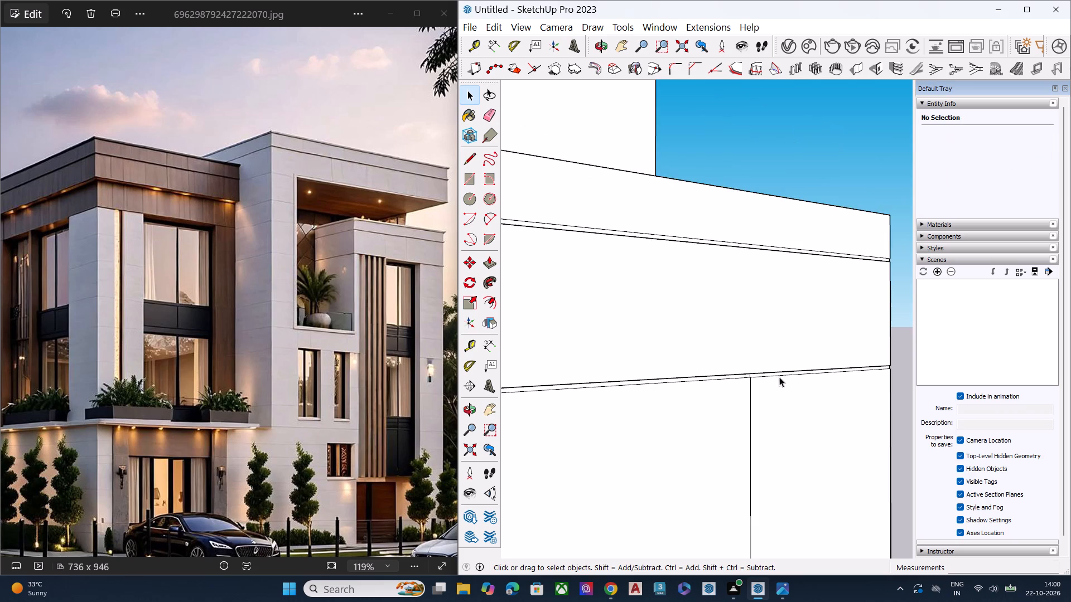
scroll(786, 378, "down", 6)
scroll(611, 396, "up", 8)
scroll(677, 383, "up", 1)
scroll(677, 383, "down", 1)
scroll(677, 383, "up", 5)
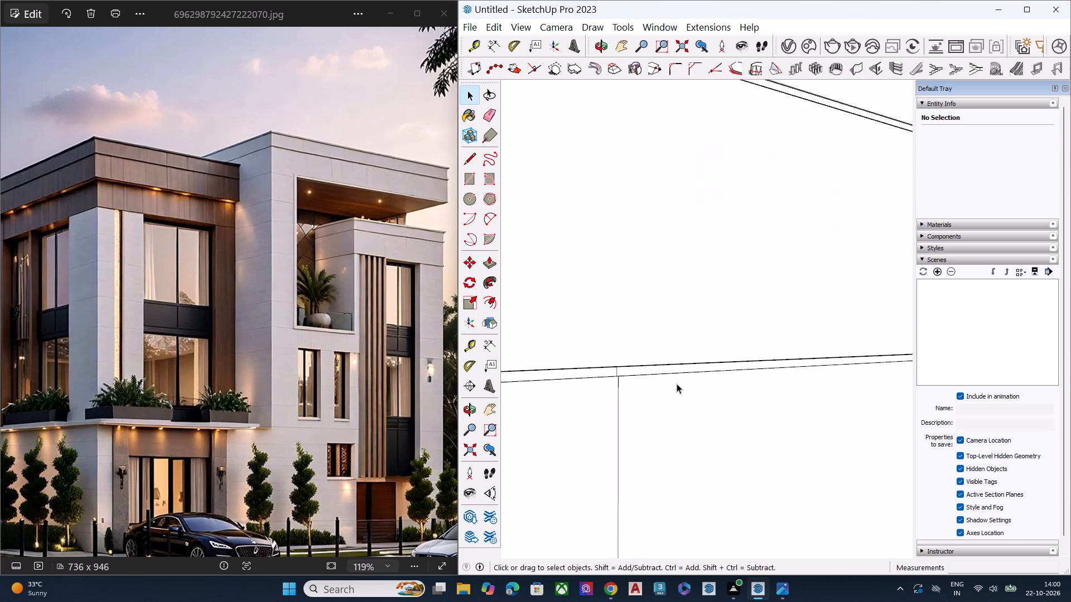
scroll(676, 382, "up", 1)
scroll(676, 382, "down", 1)
scroll(676, 382, "up", 1)
scroll(674, 382, "down", 1)
scroll(674, 381, "up", 4)
key("e")
scroll(585, 369, "up", 7)
left_click(586, 366)
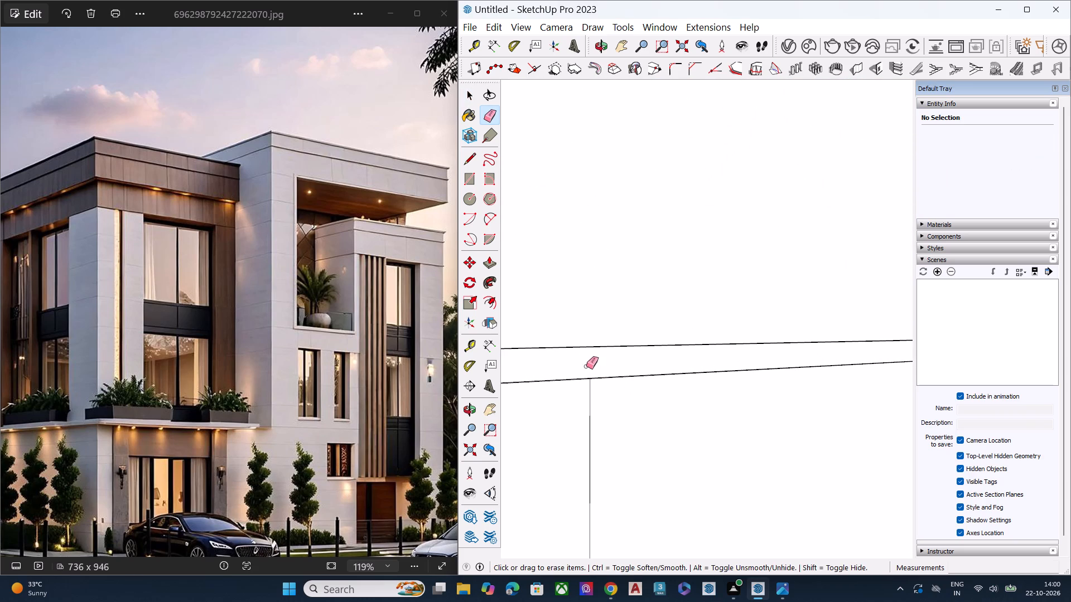
middle_click_drag(591, 382, 638, 494)
scroll(602, 383, "up", 3)
scroll(599, 380, "down", 1)
scroll(599, 380, "up", 7)
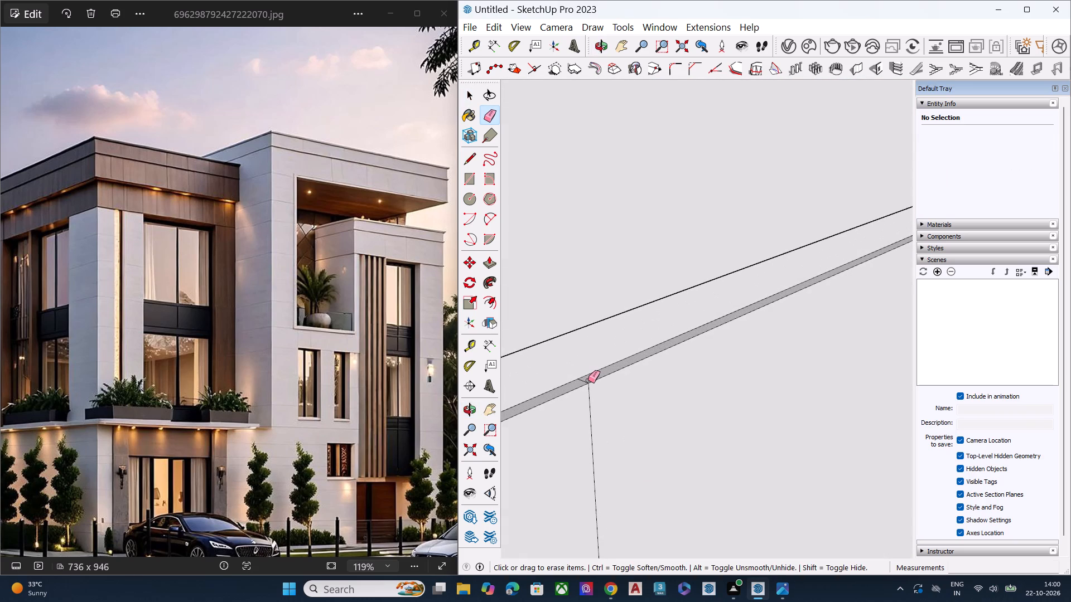
left_click(587, 381)
scroll(606, 389, "down", 2)
scroll(611, 394, "up", 1)
scroll(613, 395, "down", 2)
middle_click_drag(587, 389, 632, 134)
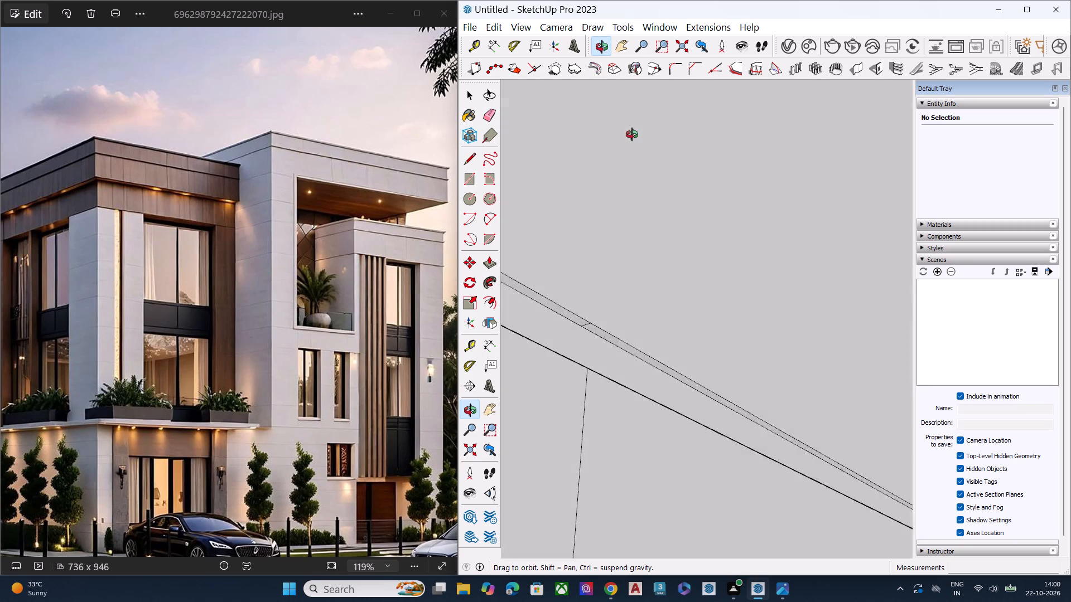
middle_click_drag(632, 134, 638, 129)
scroll(616, 261, "up", 7)
left_click(568, 336)
scroll(497, 341, "down", 4)
scroll(501, 357, "up", 1)
scroll(503, 358, "down", 2)
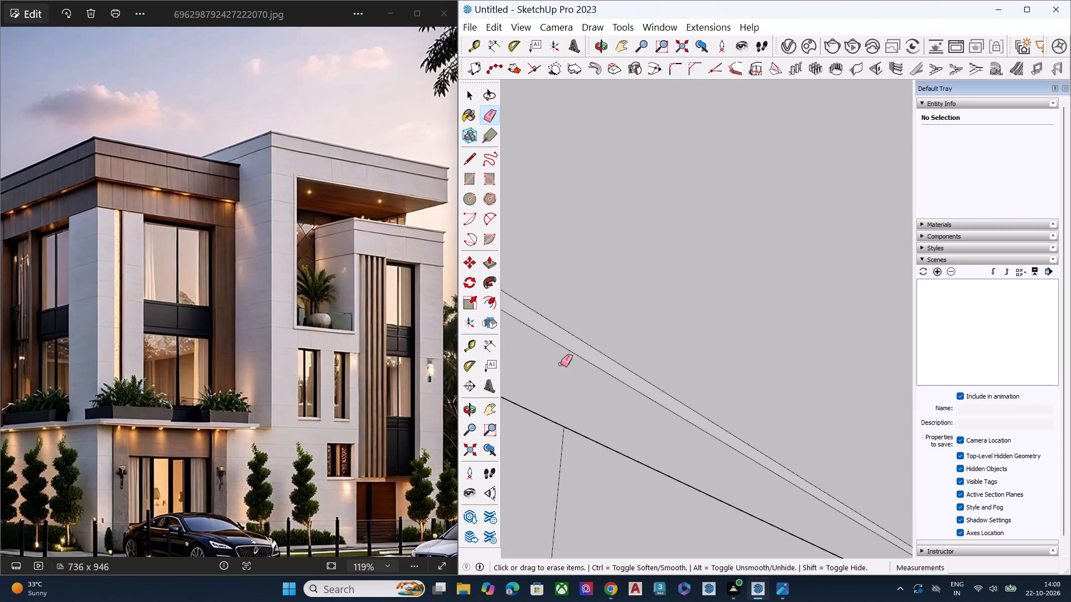
Erase the leftover short edges crossing the front's lower groove above the other vertical division line.
scroll(561, 364, "down", 3)
scroll(565, 366, "up", 2)
scroll(570, 368, "down", 4)
scroll(596, 371, "up", 3)
scroll(606, 365, "down", 6)
scroll(606, 365, "up", 1)
scroll(606, 365, "down", 4)
scroll(606, 365, "up", 1)
scroll(600, 356, "down", 6)
scroll(577, 362, "up", 2)
scroll(577, 362, "down", 5)
middle_click_drag(690, 349, 593, 410)
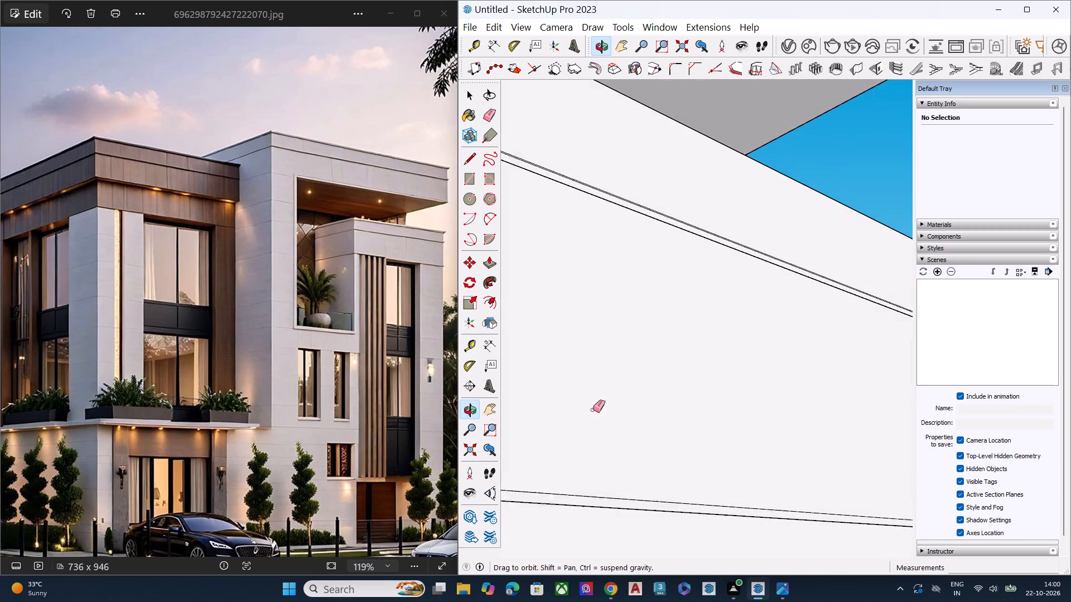
middle_click_drag(593, 410, 594, 410)
scroll(556, 358, "down", 8)
scroll(620, 361, "down", 7)
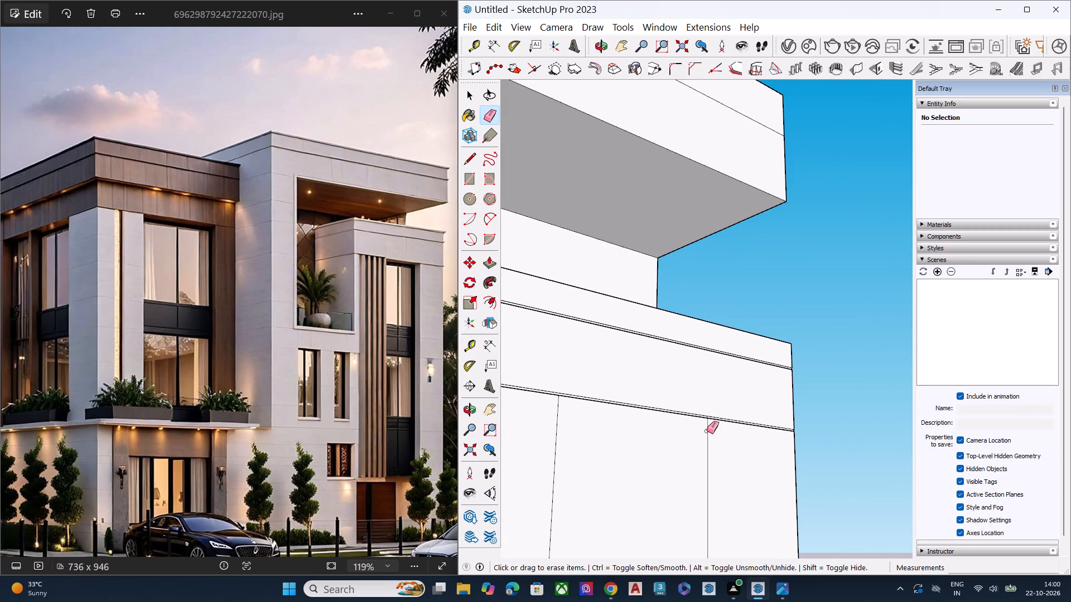
scroll(707, 431, "up", 17)
scroll(708, 390, "down", 4)
scroll(708, 388, "up", 3)
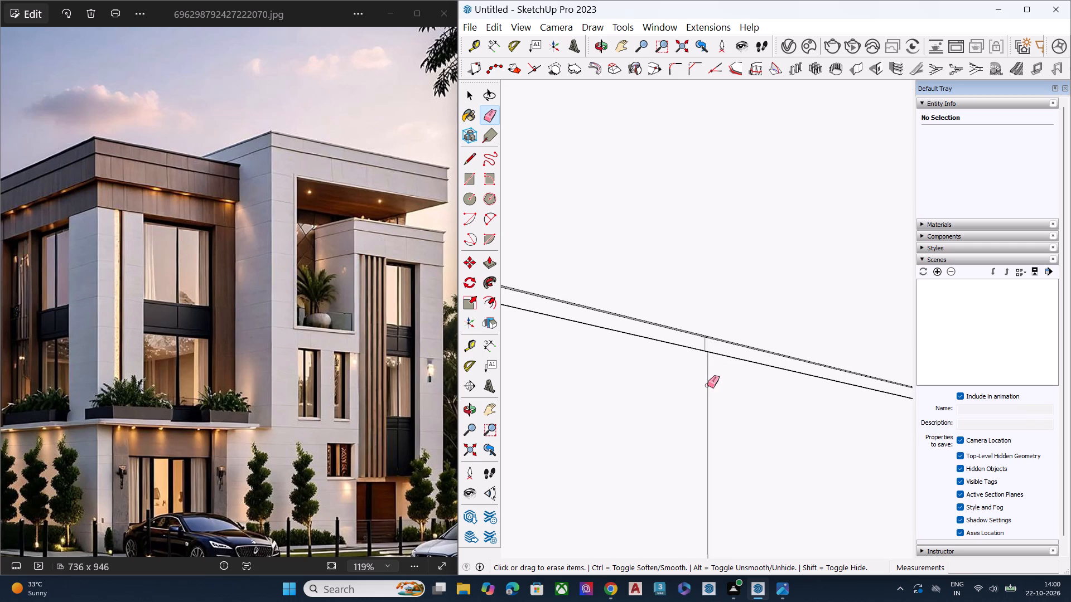
scroll(707, 385, "up", 3)
scroll(707, 341, "down", 4)
scroll(707, 341, "up", 7)
scroll(699, 332, "down", 2)
scroll(699, 332, "up", 3)
scroll(699, 332, "down", 1)
scroll(699, 332, "up", 1)
left_click(703, 331)
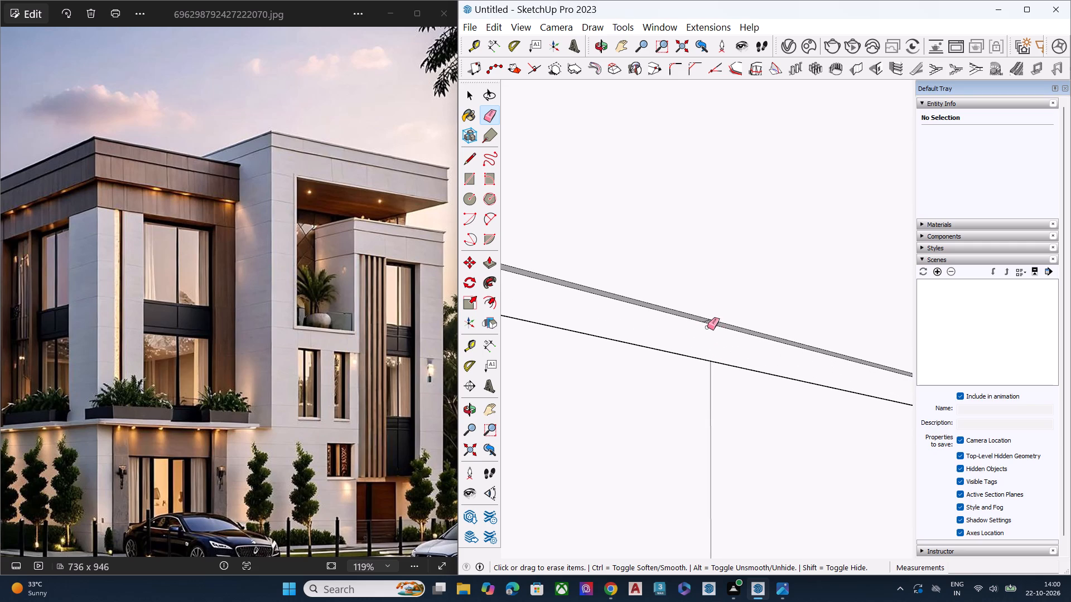
middle_click_drag(711, 313, 733, 279)
scroll(725, 308, "up", 8)
scroll(682, 333, "up", 5)
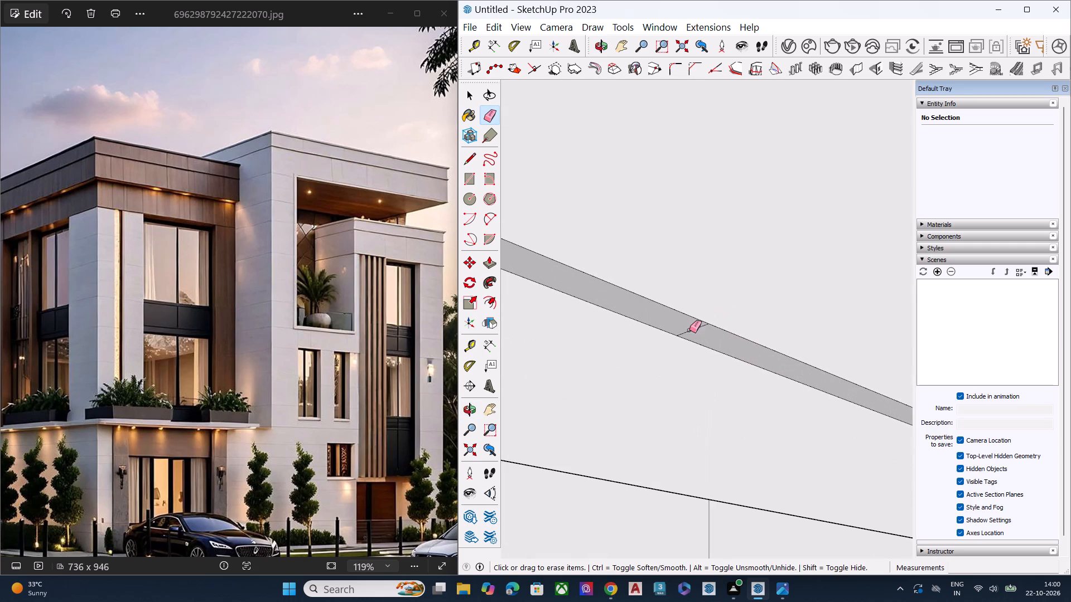
left_click(691, 328)
scroll(680, 338, "down", 10)
middle_click_drag(705, 352, 724, 573)
scroll(681, 380, "up", 2)
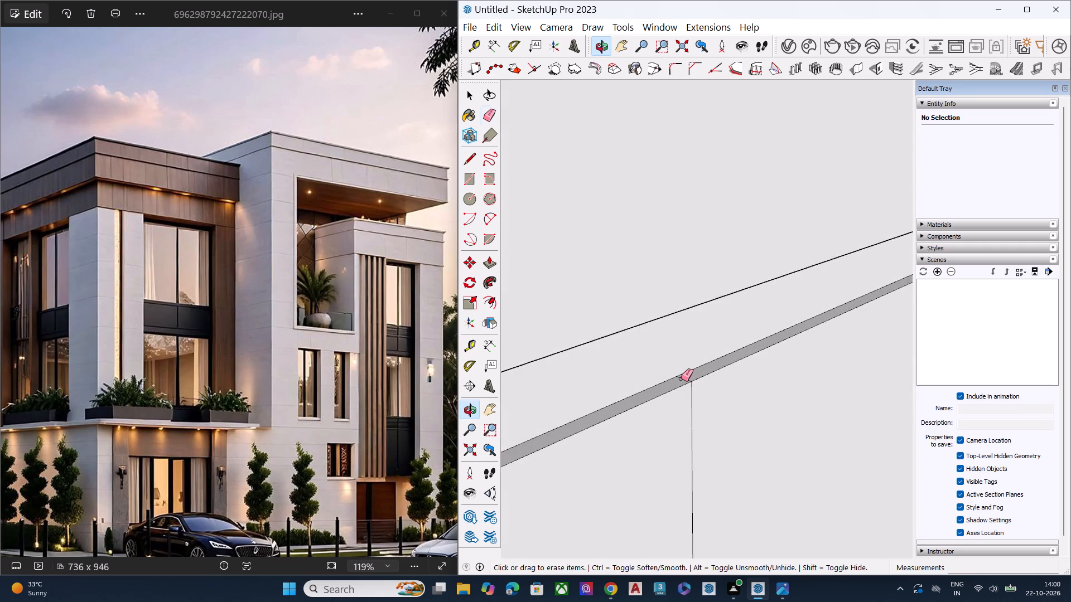
scroll(681, 378, "up", 2)
scroll(681, 378, "down", 2)
scroll(681, 378, "up", 1)
scroll(681, 378, "down", 1)
scroll(681, 378, "up", 4)
left_click(688, 380)
scroll(628, 369, "down", 14)
key("space")
scroll(649, 362, "up", 1)
scroll(649, 362, "down", 4)
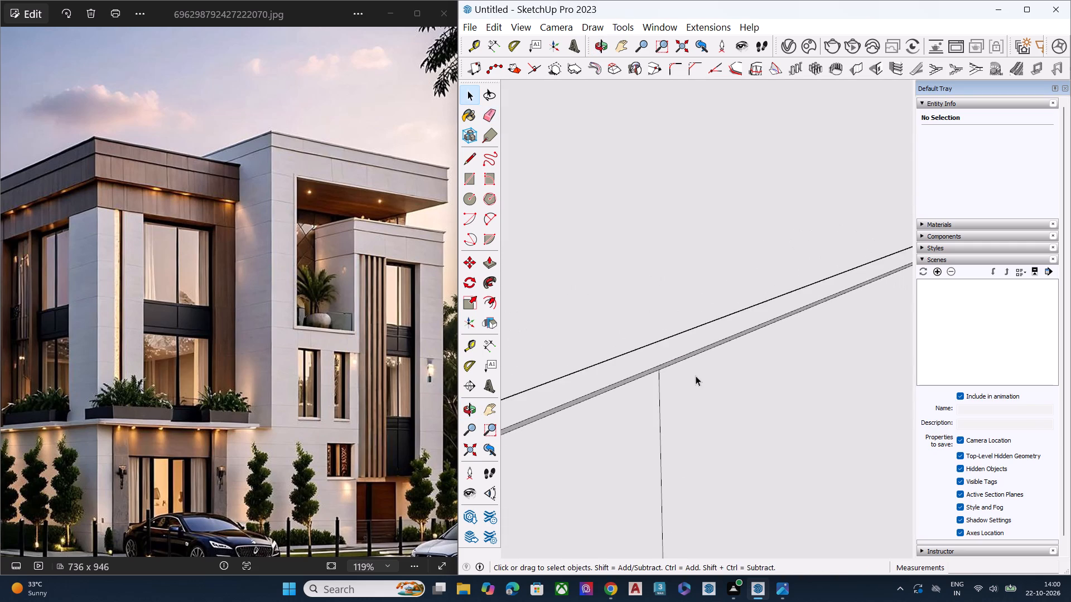
Examine the reference's vertical fins and tall window for comparison with the projecting volume's front panels.
middle_click_drag(698, 377, 582, 373)
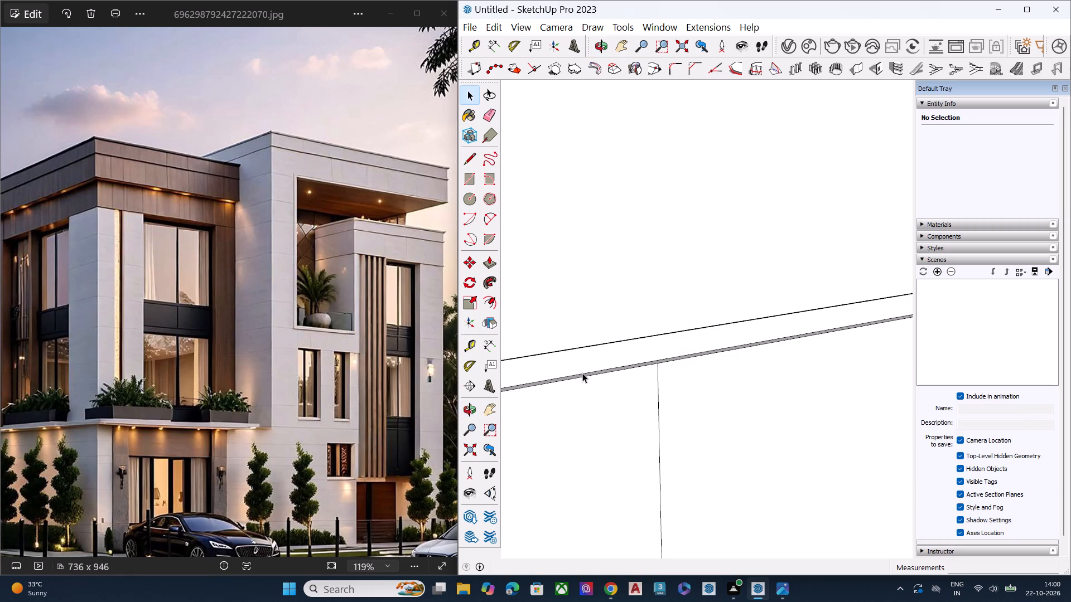
scroll(652, 263, "down", 15)
middle_click_drag(716, 297, 647, 259)
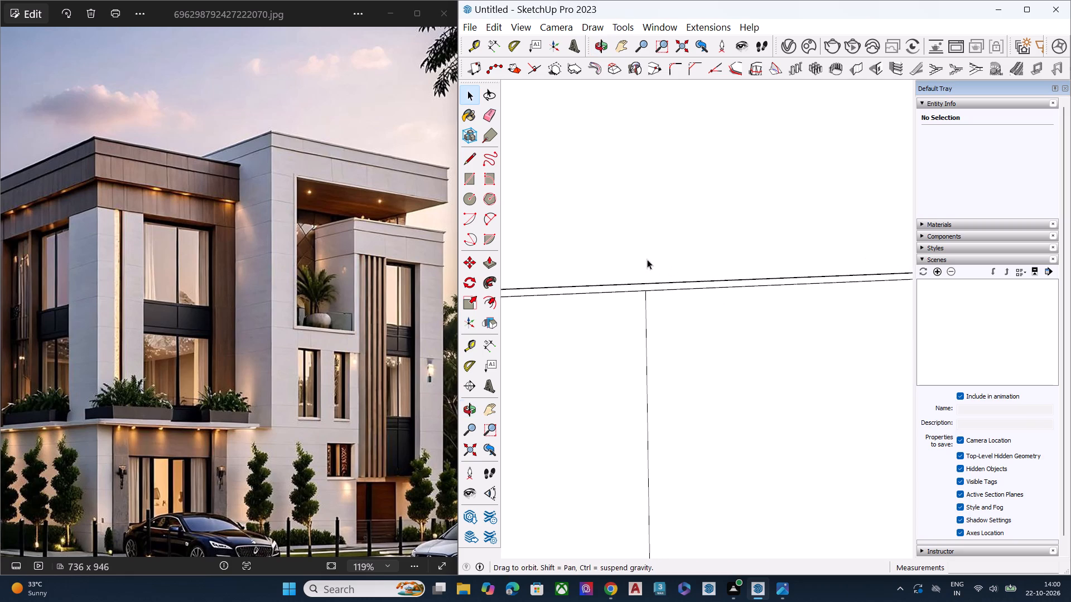
middle_click_drag(647, 259, 651, 260)
scroll(685, 238, "down", 9)
scroll(682, 237, "up", 1)
scroll(682, 237, "down", 7)
scroll(403, 304, "up", 5)
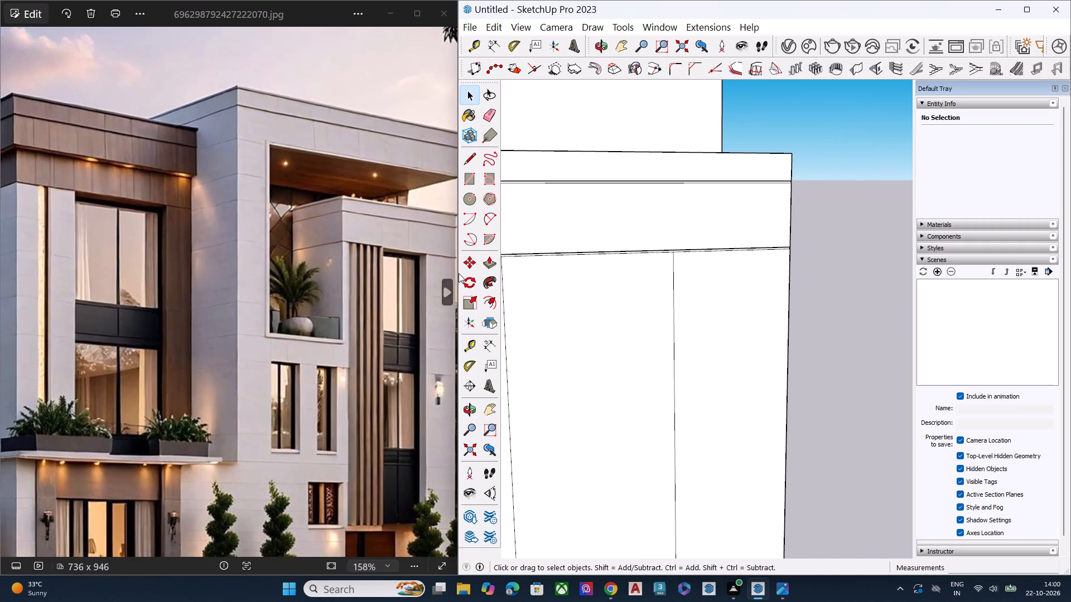
scroll(459, 273, "up", 14)
scroll(459, 311, "down", 1)
key("space")
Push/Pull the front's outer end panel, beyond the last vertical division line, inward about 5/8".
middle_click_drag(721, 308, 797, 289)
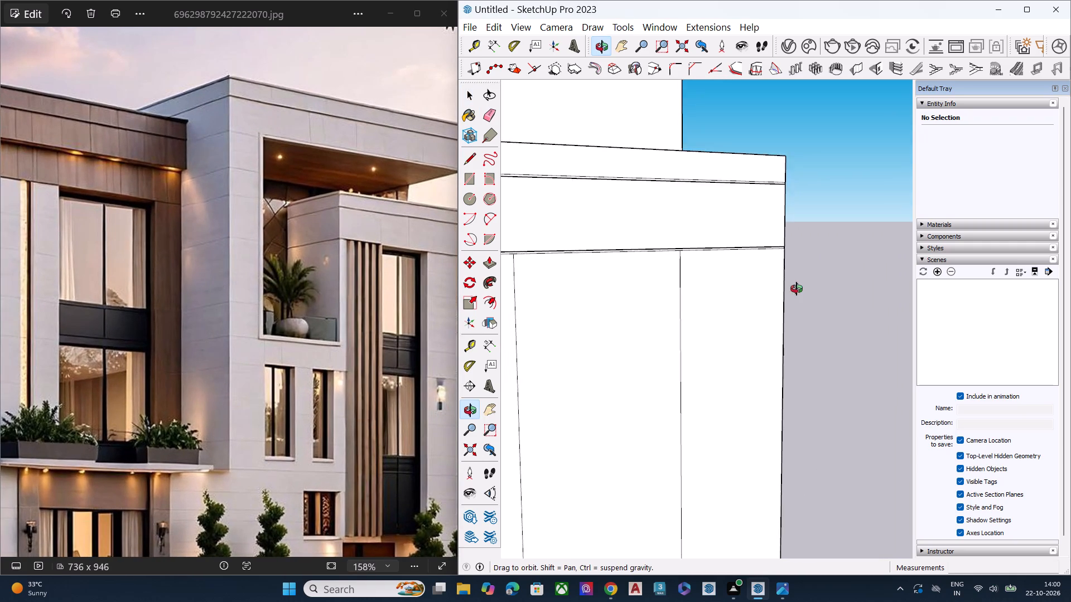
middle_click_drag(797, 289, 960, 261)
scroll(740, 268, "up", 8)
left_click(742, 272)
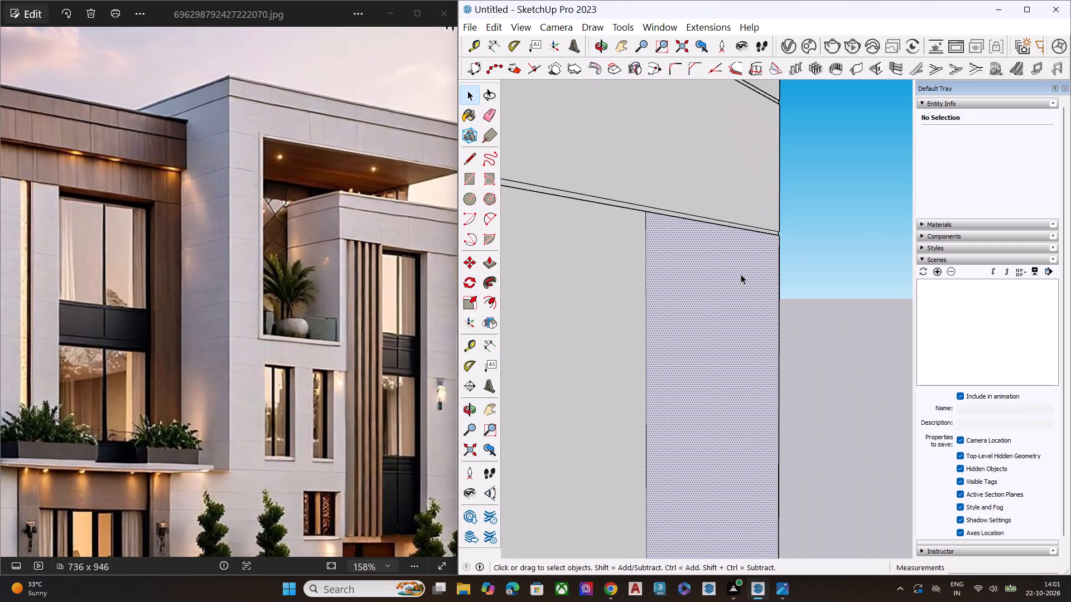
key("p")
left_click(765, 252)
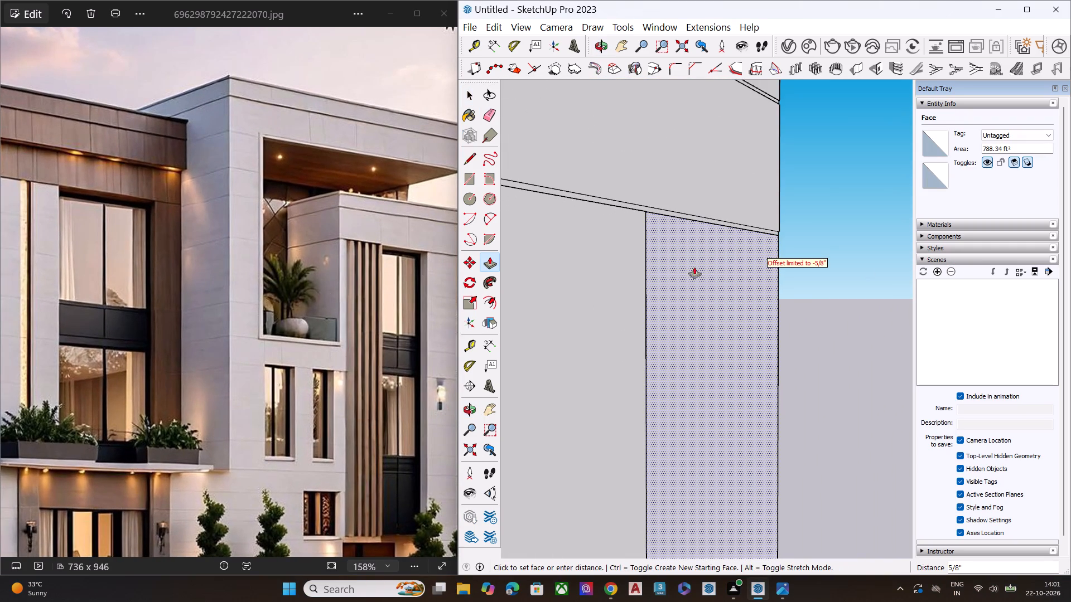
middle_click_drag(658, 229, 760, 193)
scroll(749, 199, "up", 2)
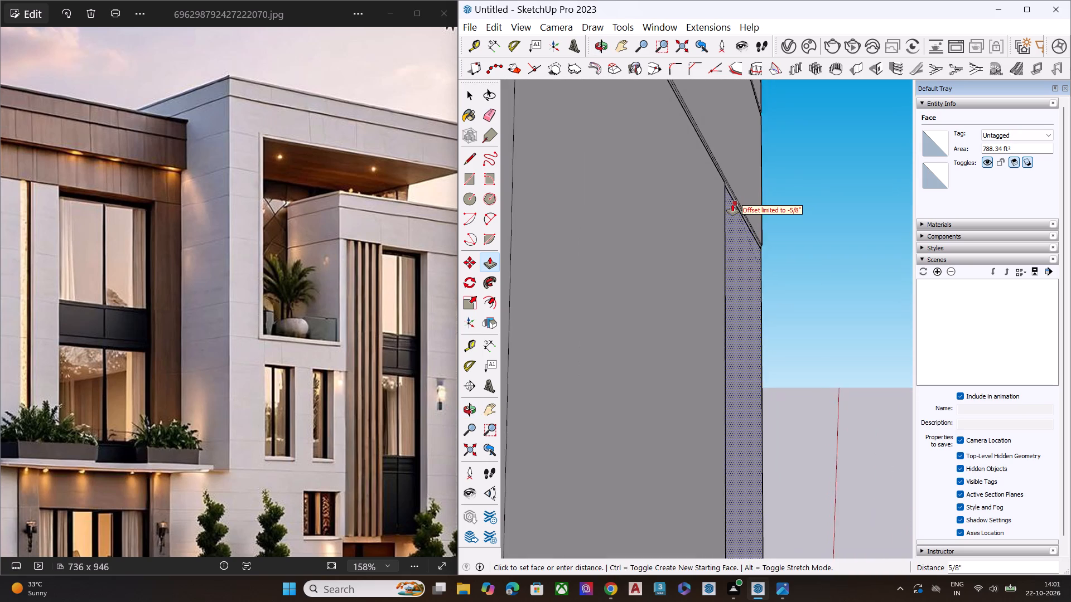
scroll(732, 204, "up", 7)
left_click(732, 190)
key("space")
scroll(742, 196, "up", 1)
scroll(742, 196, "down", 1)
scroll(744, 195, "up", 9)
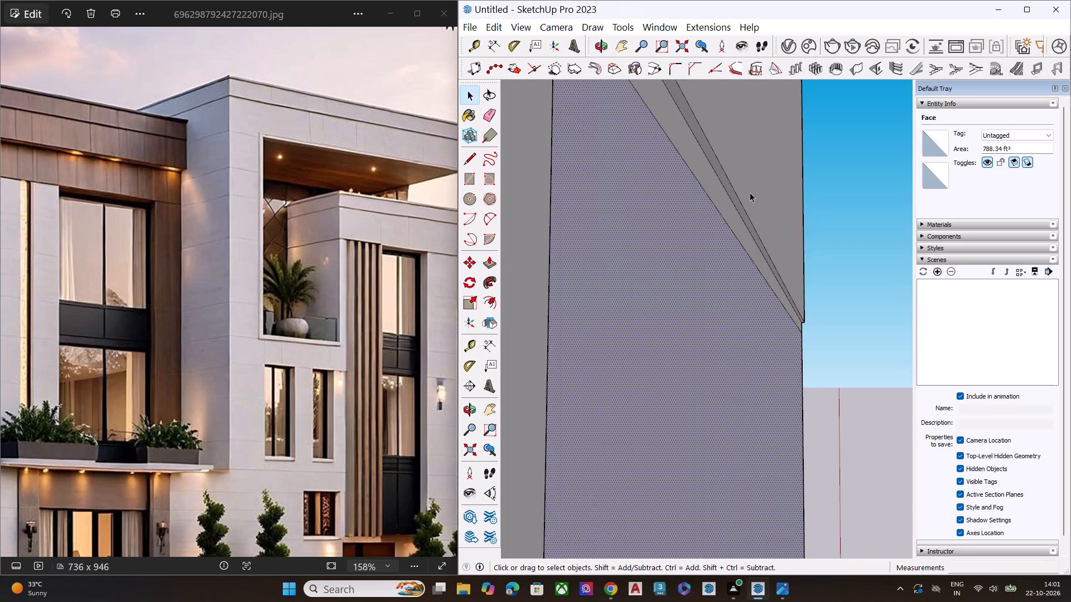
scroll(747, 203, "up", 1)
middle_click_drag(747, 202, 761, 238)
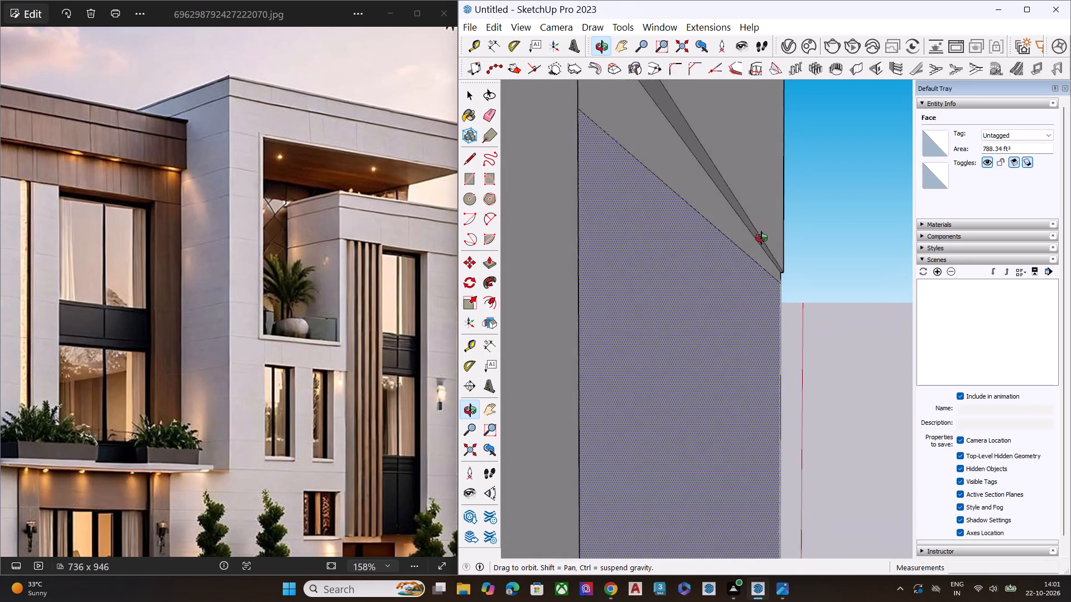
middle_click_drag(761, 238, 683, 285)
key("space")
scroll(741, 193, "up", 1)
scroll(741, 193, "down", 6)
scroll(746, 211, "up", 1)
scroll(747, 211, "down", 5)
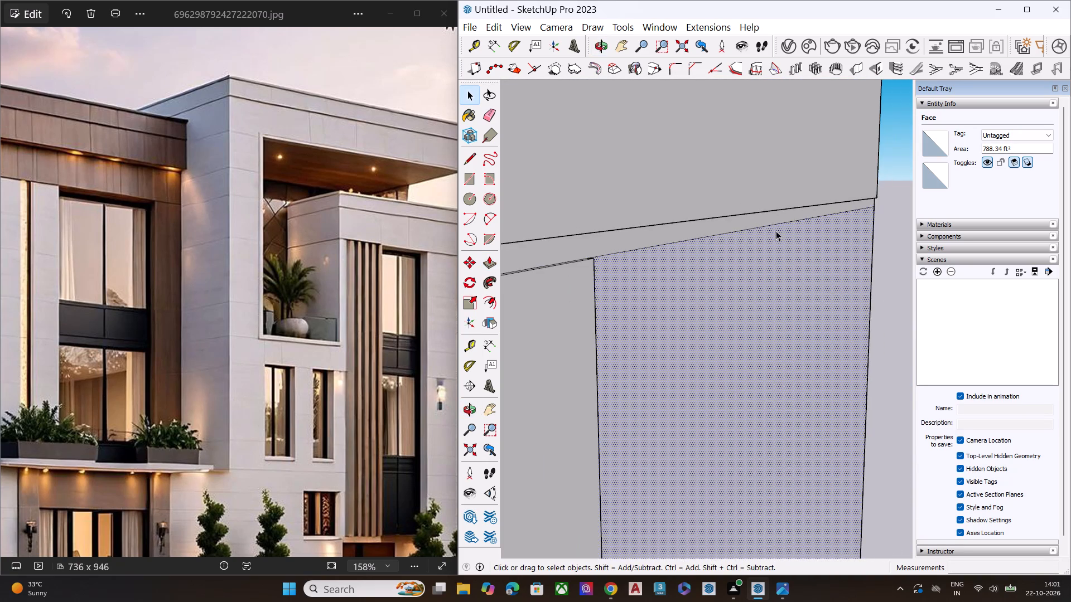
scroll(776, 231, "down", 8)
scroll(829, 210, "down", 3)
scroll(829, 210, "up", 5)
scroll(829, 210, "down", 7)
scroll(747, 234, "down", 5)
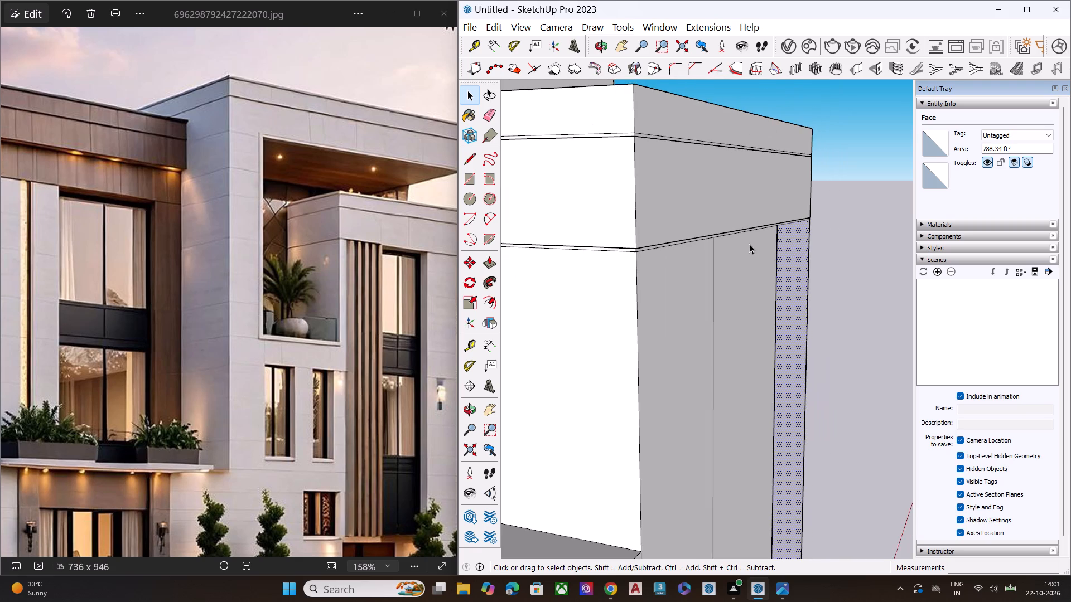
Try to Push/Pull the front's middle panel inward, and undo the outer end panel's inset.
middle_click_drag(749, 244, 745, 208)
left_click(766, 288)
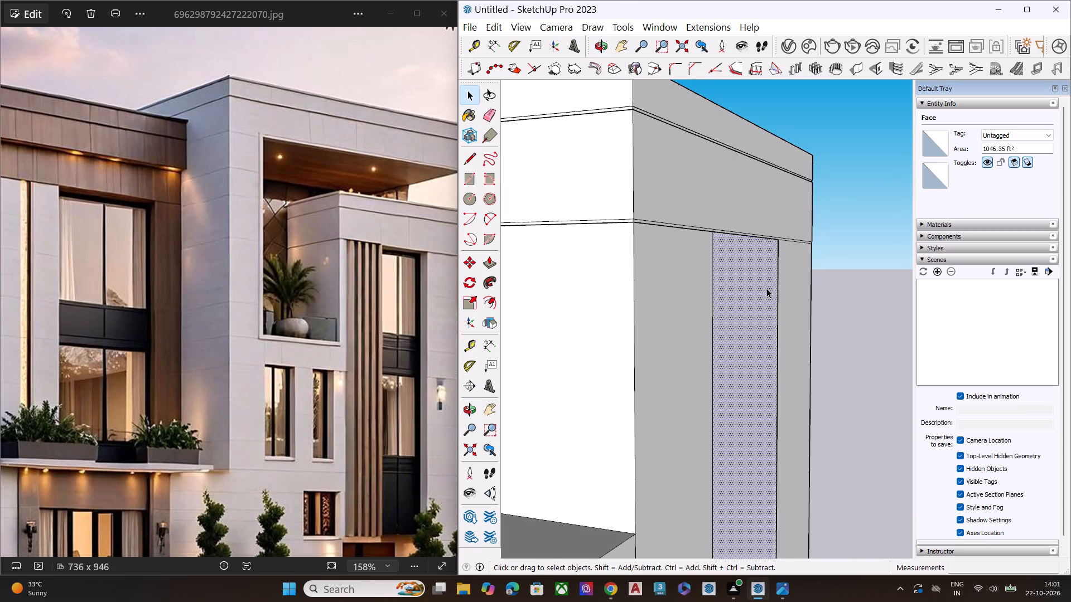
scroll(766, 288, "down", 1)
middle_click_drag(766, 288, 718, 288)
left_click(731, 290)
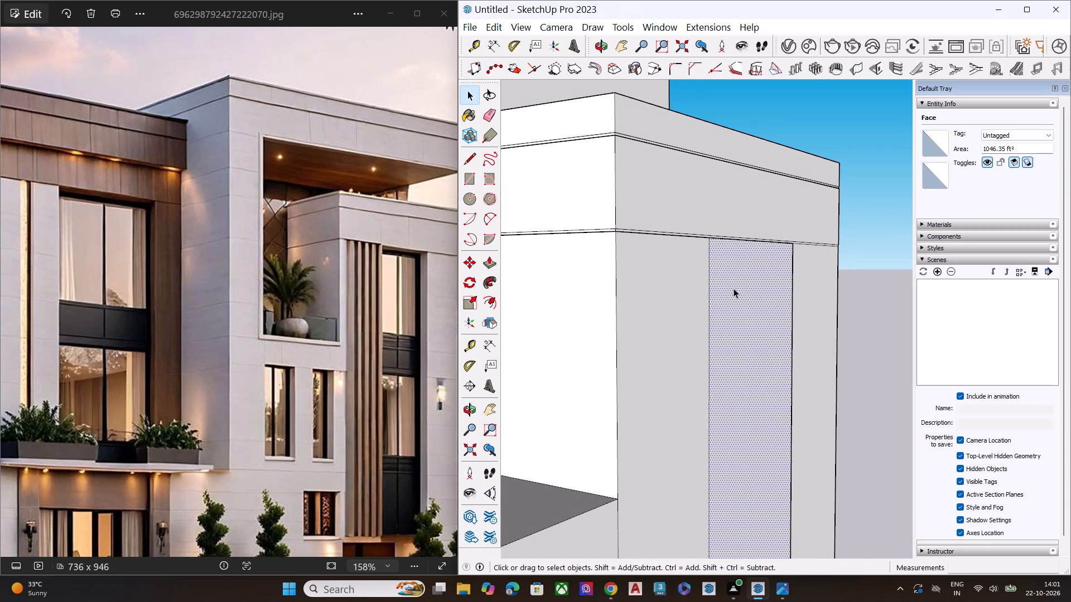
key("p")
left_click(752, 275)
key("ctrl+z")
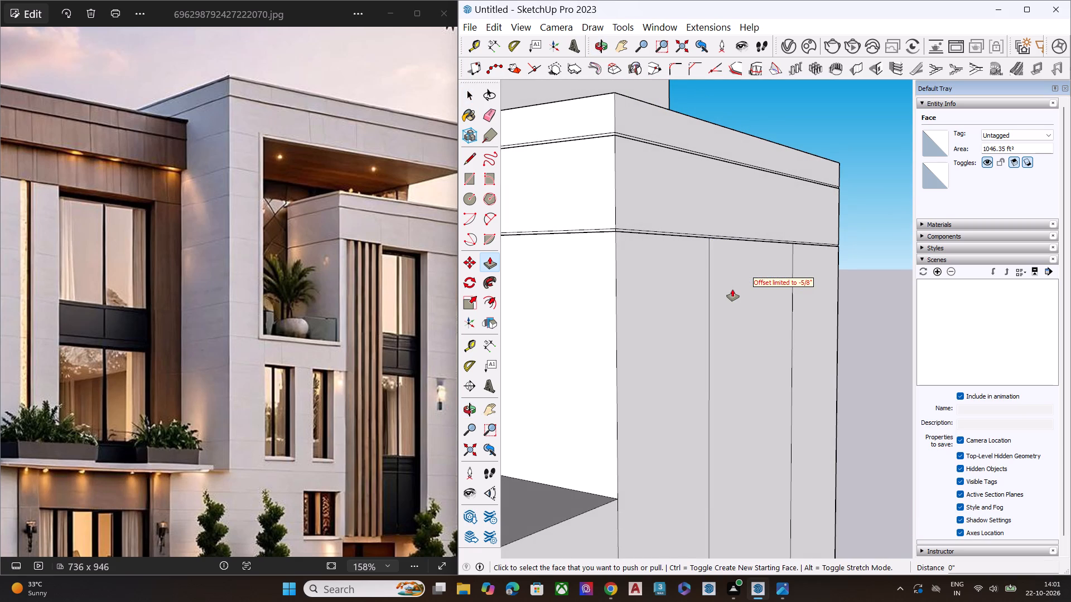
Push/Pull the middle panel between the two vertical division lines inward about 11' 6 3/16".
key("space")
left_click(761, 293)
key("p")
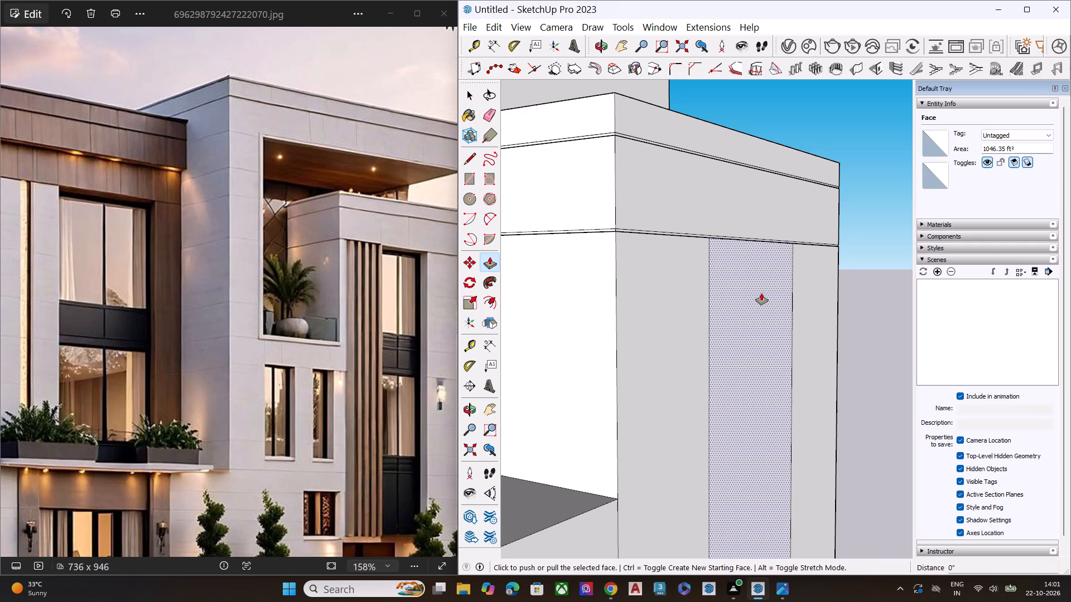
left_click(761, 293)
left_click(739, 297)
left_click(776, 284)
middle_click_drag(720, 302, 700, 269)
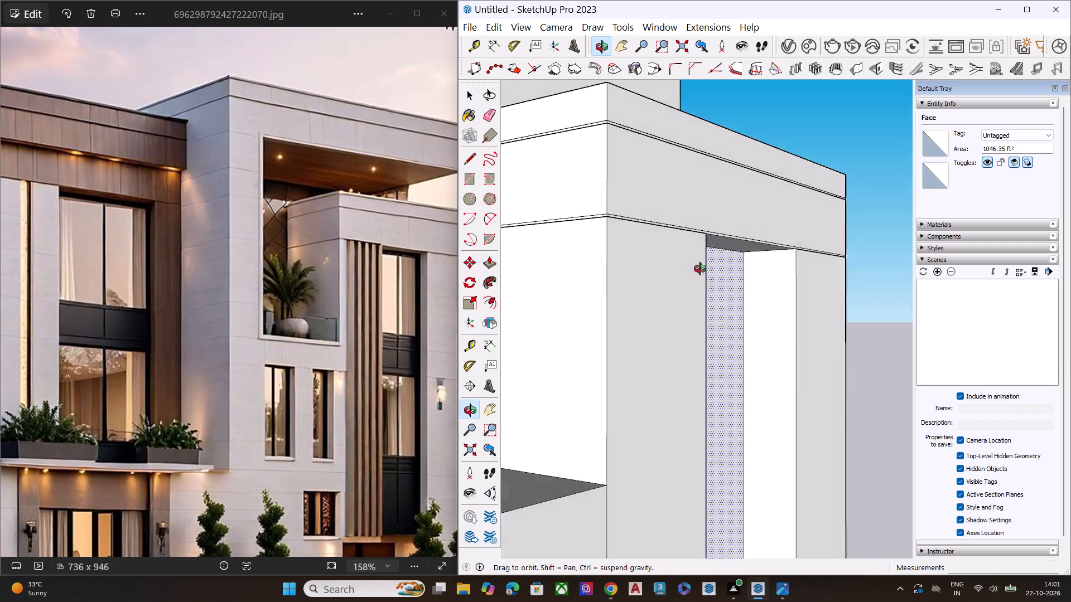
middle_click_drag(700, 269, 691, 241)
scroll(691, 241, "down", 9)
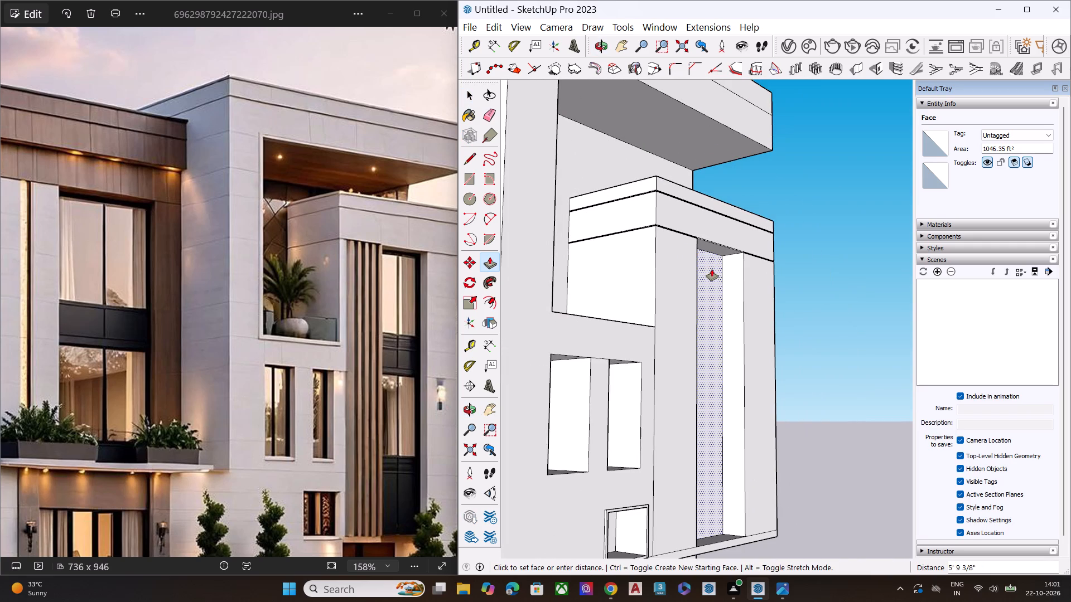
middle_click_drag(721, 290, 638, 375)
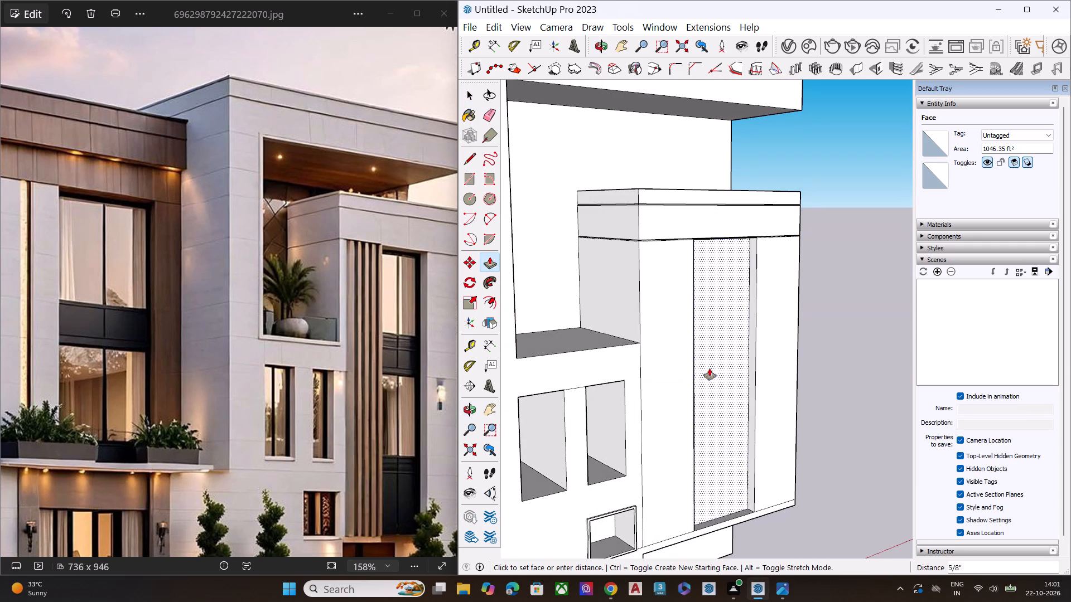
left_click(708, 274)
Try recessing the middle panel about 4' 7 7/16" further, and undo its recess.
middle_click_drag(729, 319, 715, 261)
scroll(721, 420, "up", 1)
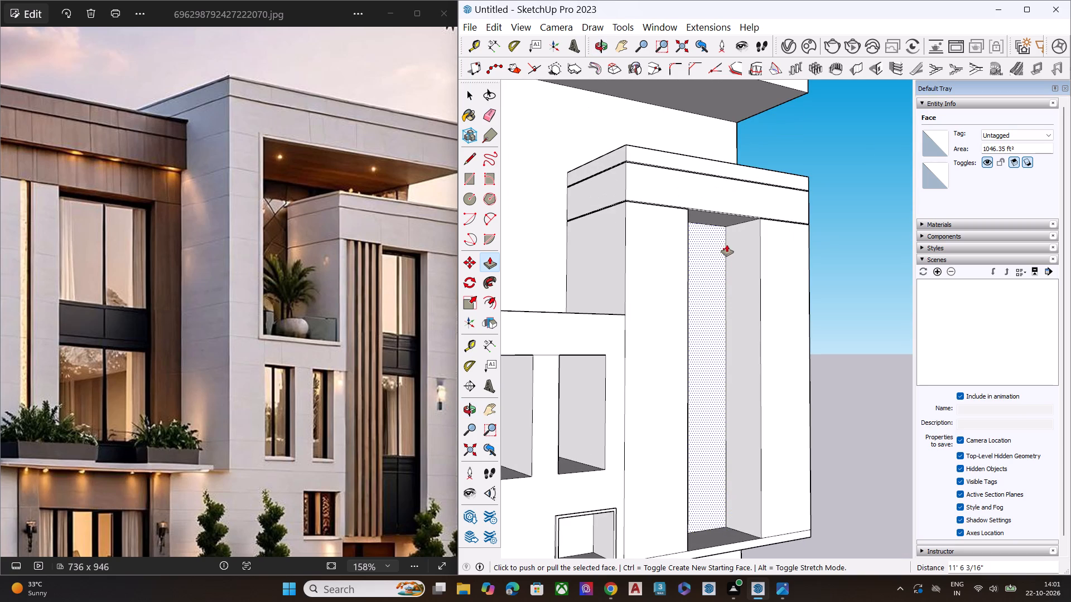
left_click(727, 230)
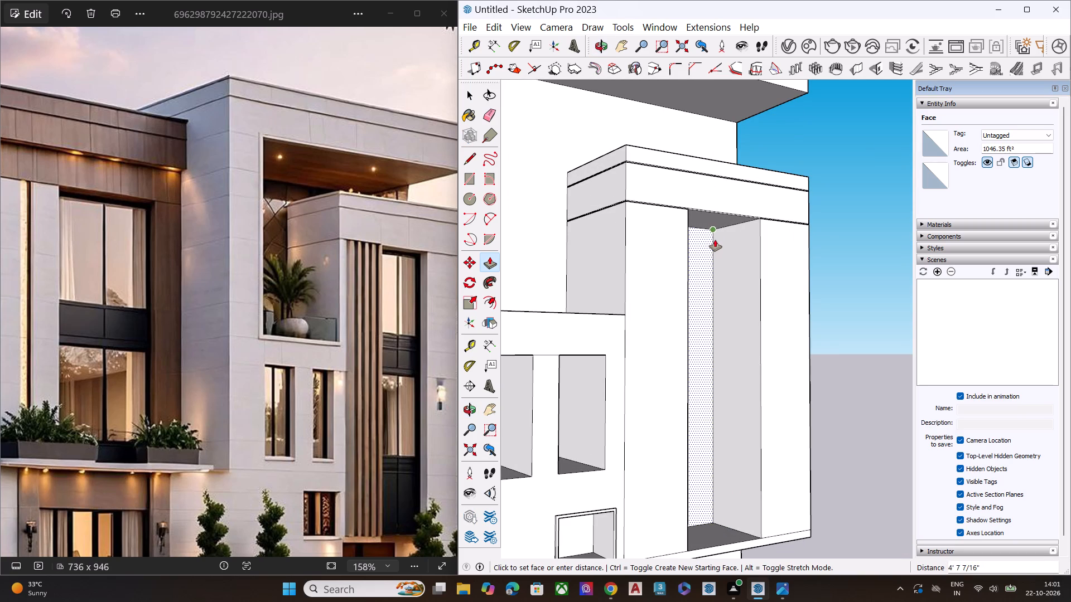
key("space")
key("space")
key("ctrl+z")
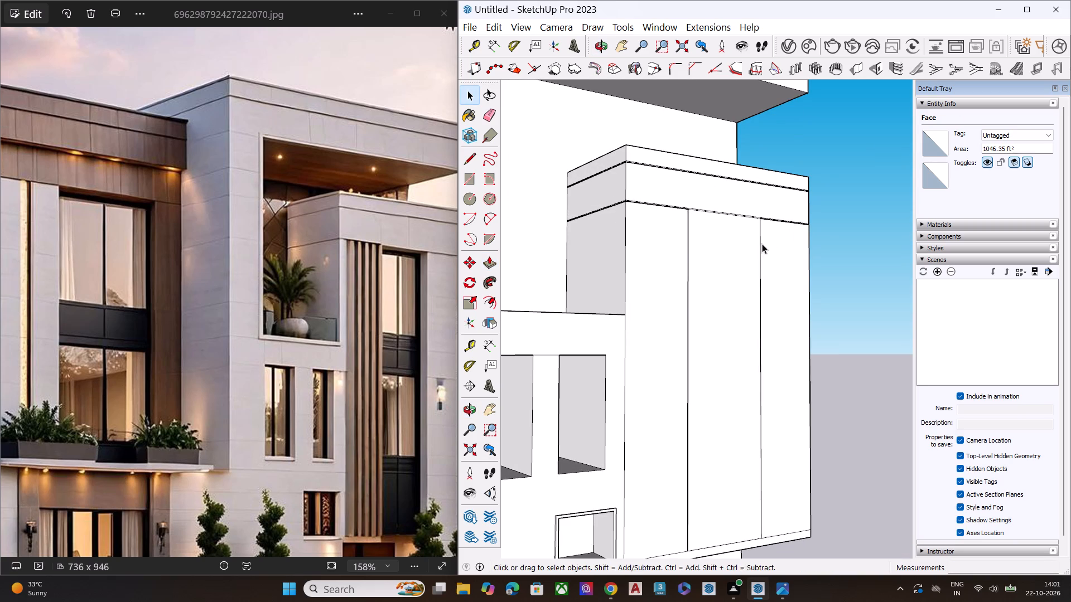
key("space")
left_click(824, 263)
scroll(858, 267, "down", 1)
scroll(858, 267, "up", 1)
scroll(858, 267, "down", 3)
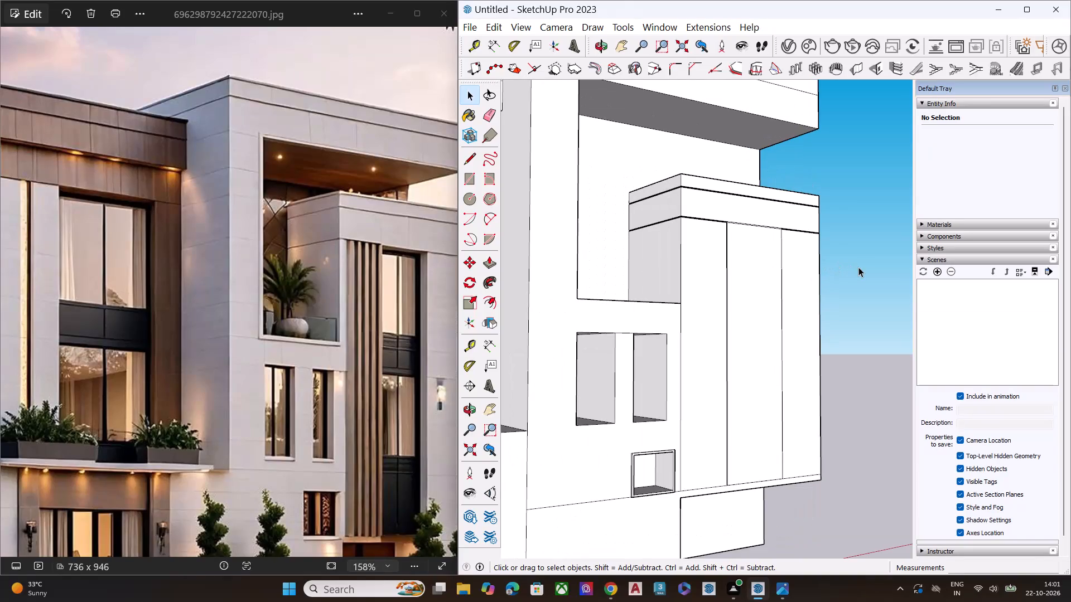
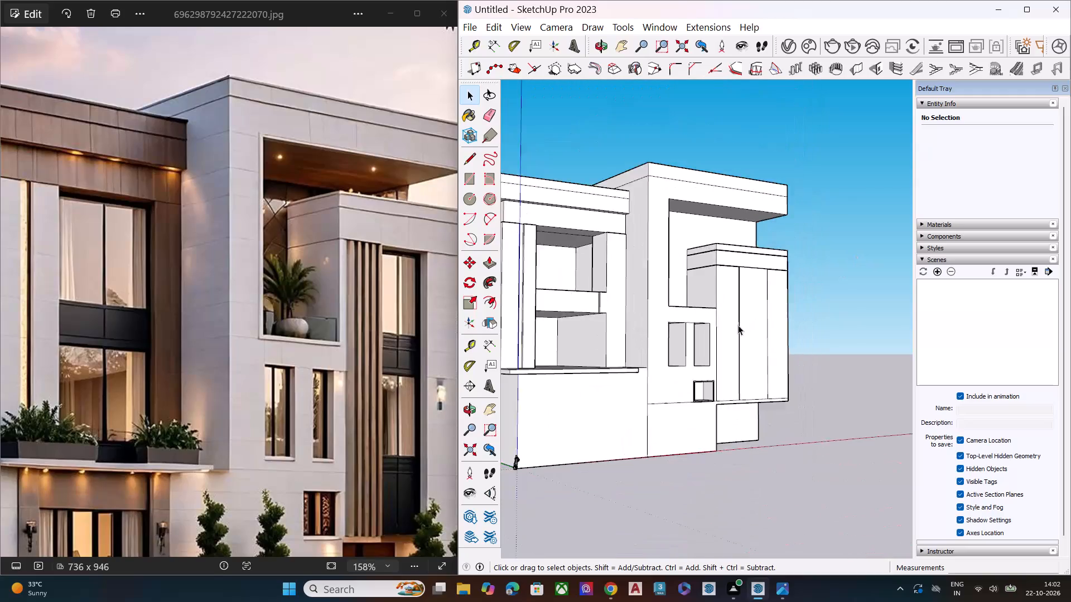
Examine the vertical panel joint below the top band on the lower side block.
middle_click_drag(746, 333, 754, 373)
scroll(747, 287, "up", 6)
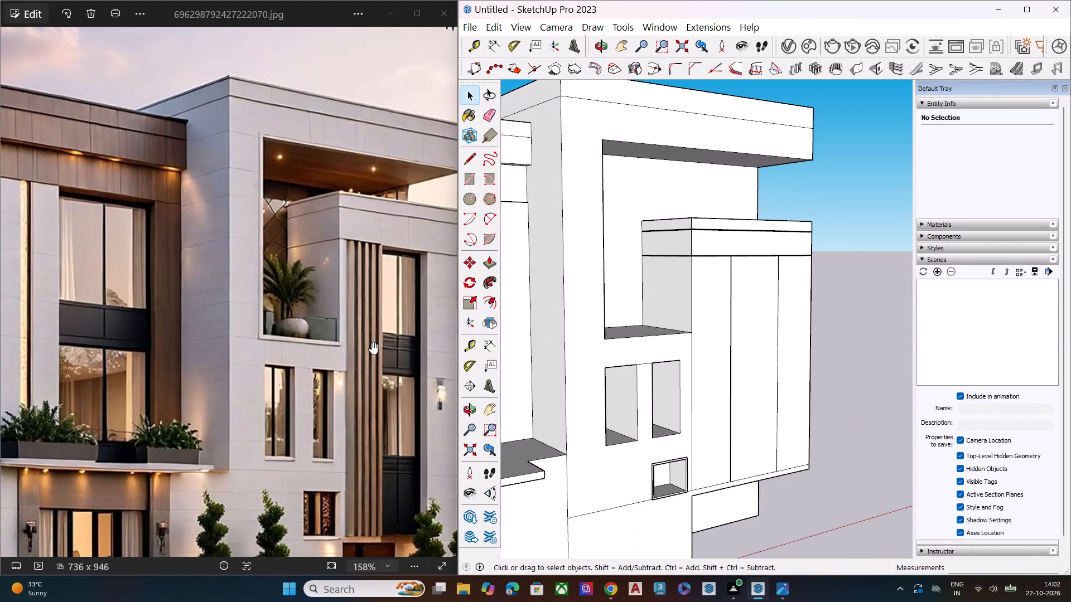
scroll(410, 324, "up", 5)
scroll(726, 308, "up", 4)
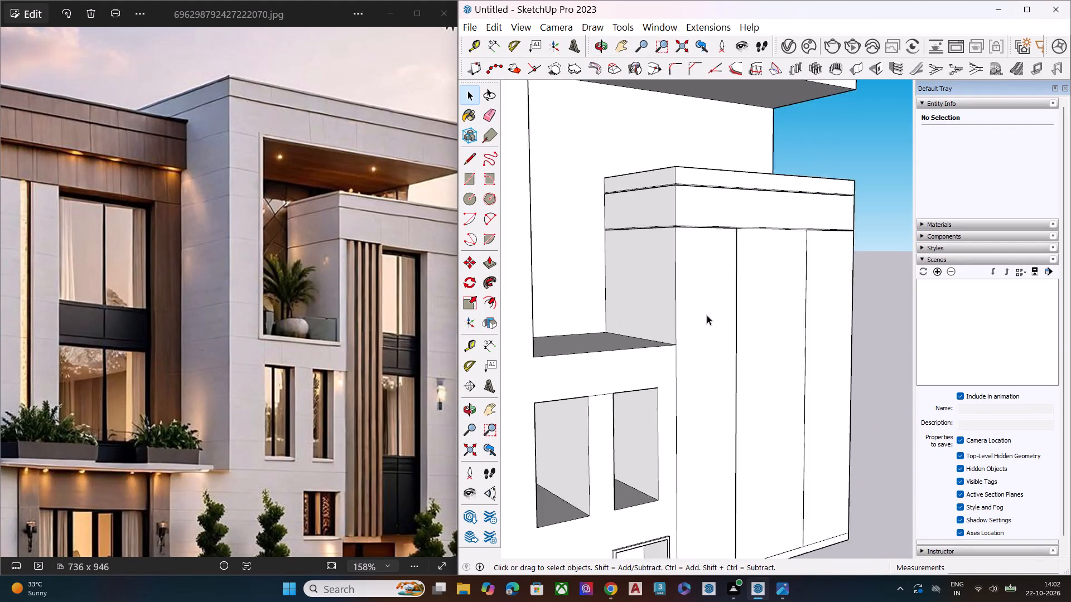
scroll(707, 315, "up", 4)
middle_click_drag(705, 285, 766, 230)
scroll(766, 209, "up", 8)
scroll(747, 198, "down", 1)
scroll(746, 198, "up", 3)
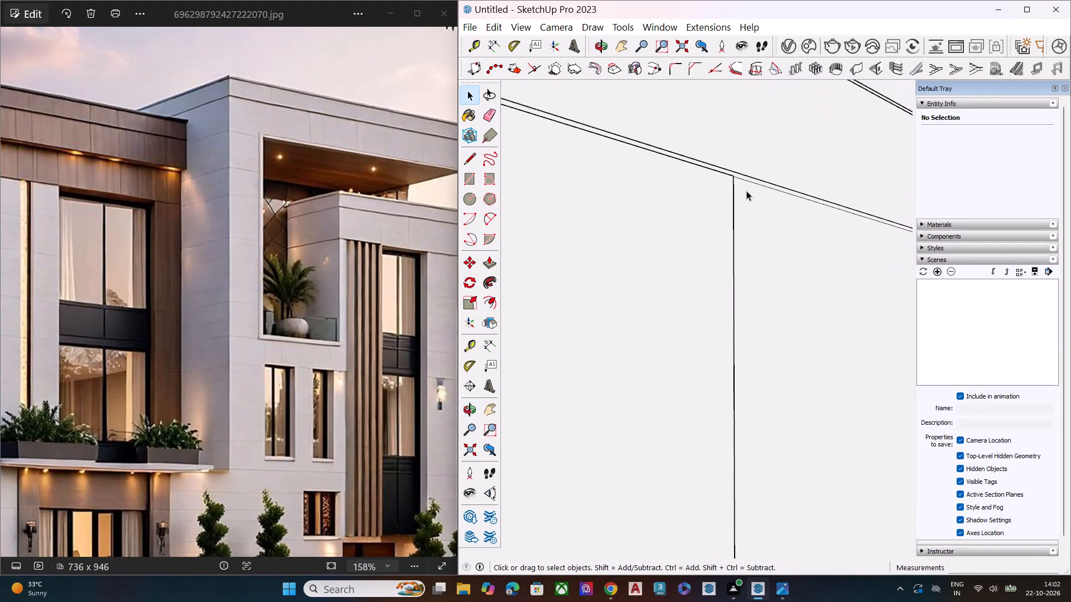
middle_click_drag(748, 187, 886, 121)
scroll(805, 288, "up", 8)
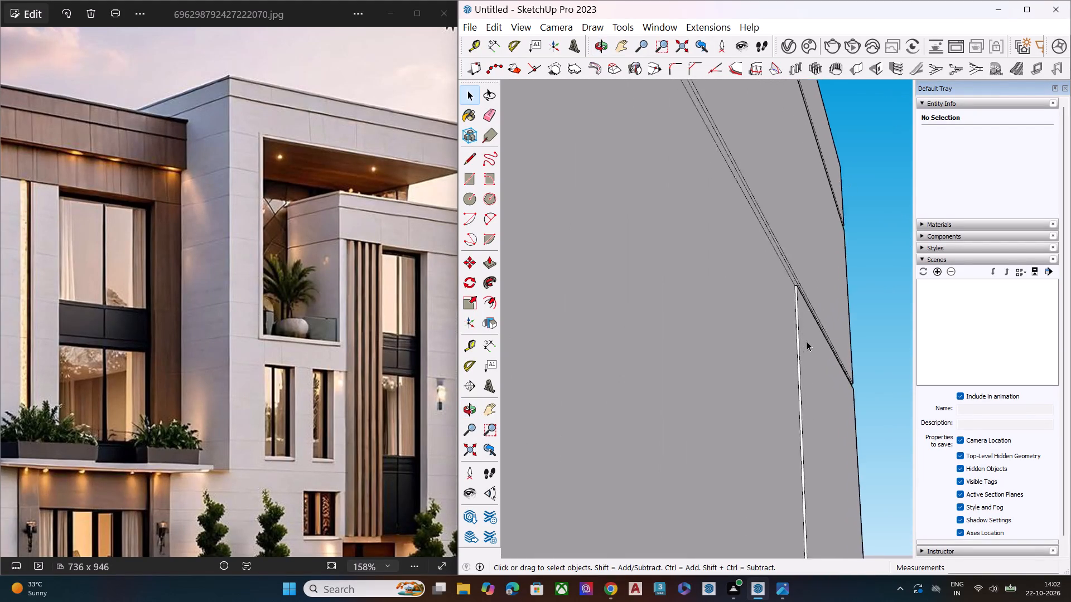
scroll(807, 341, "up", 2)
scroll(828, 314, "down", 1)
scroll(828, 314, "up", 10)
middle_click_drag(781, 295, 793, 325)
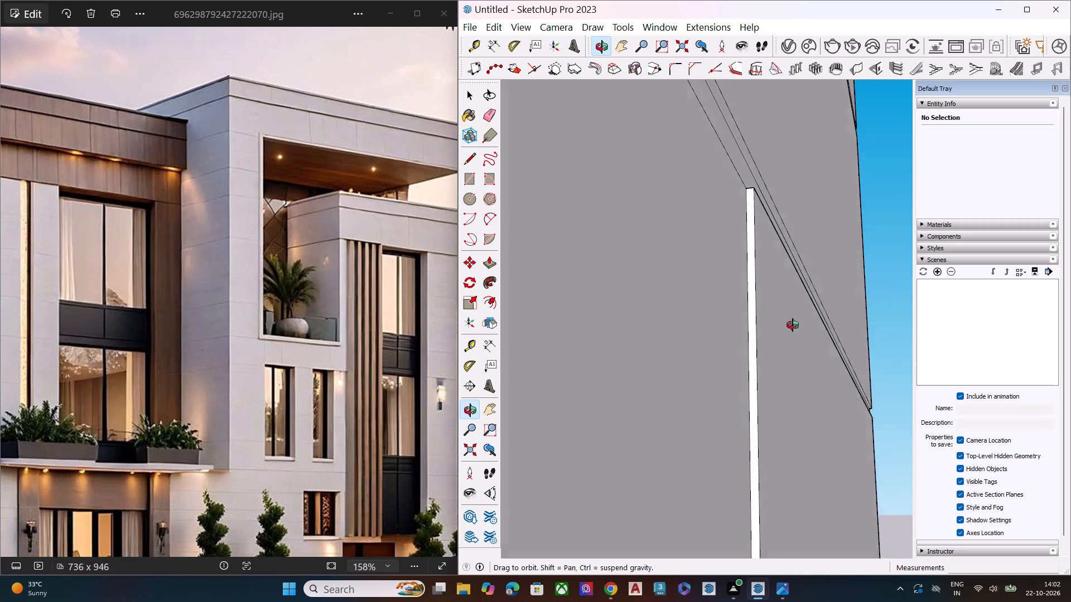
middle_click_drag(793, 325, 851, 435)
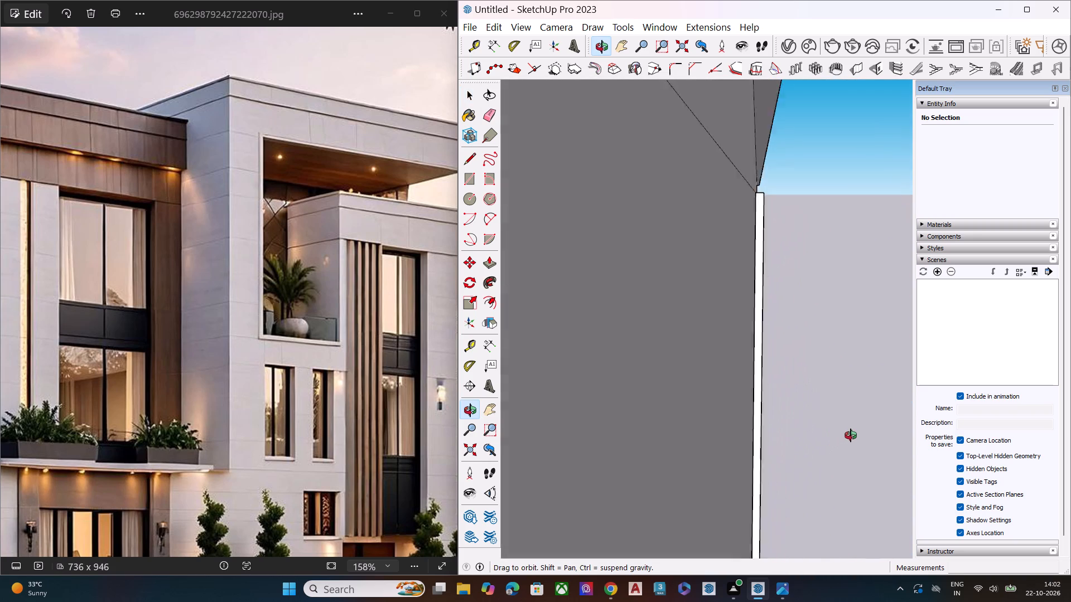
middle_click_drag(851, 435, 754, 430)
Compare the model's overall massing and facade bands with the reference photo of the house.
scroll(719, 258, "down", 13)
scroll(739, 286, "up", 1)
scroll(739, 289, "down", 9)
scroll(775, 272, "up", 1)
scroll(775, 272, "down", 17)
scroll(776, 279, "up", 1)
scroll(776, 279, "down", 7)
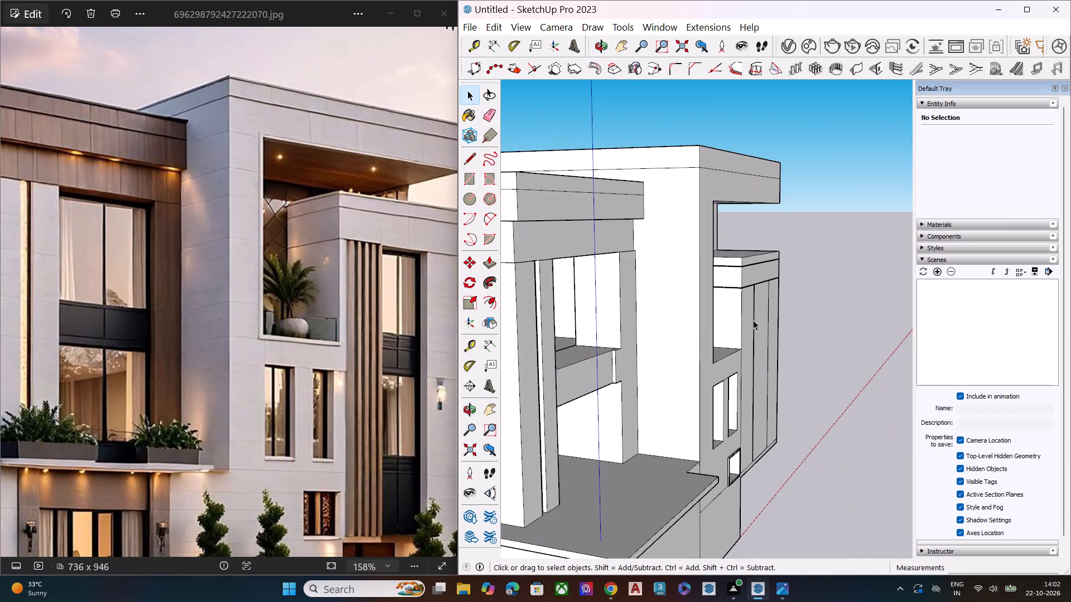
scroll(728, 334, "down", 3)
scroll(723, 337, "up", 1)
scroll(723, 338, "down", 3)
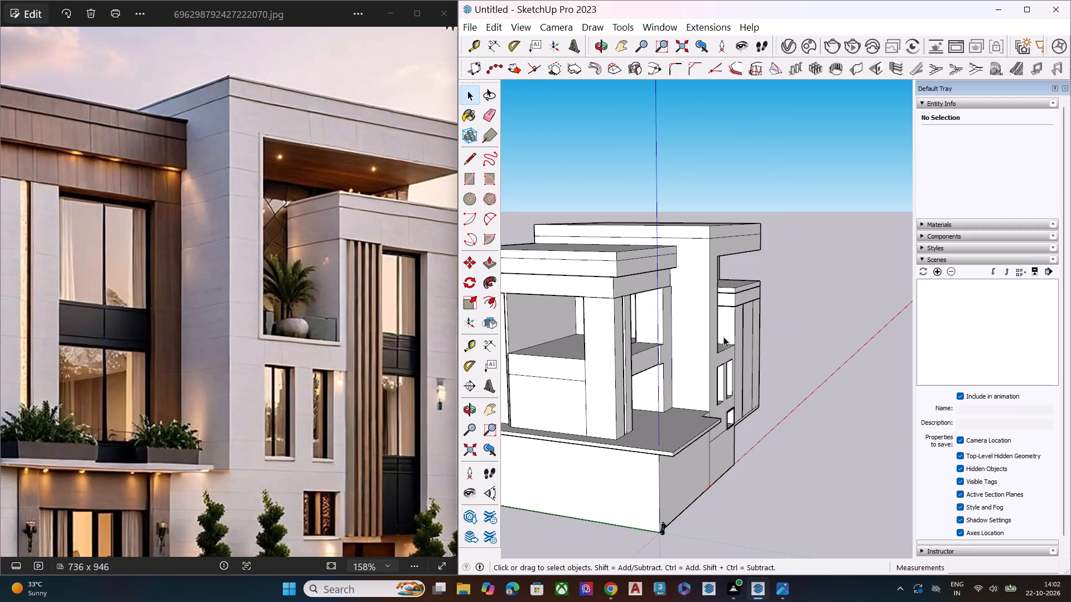
scroll(723, 337, "down", 3)
middle_click_drag(793, 414, 720, 411)
scroll(288, 268, "down", 6)
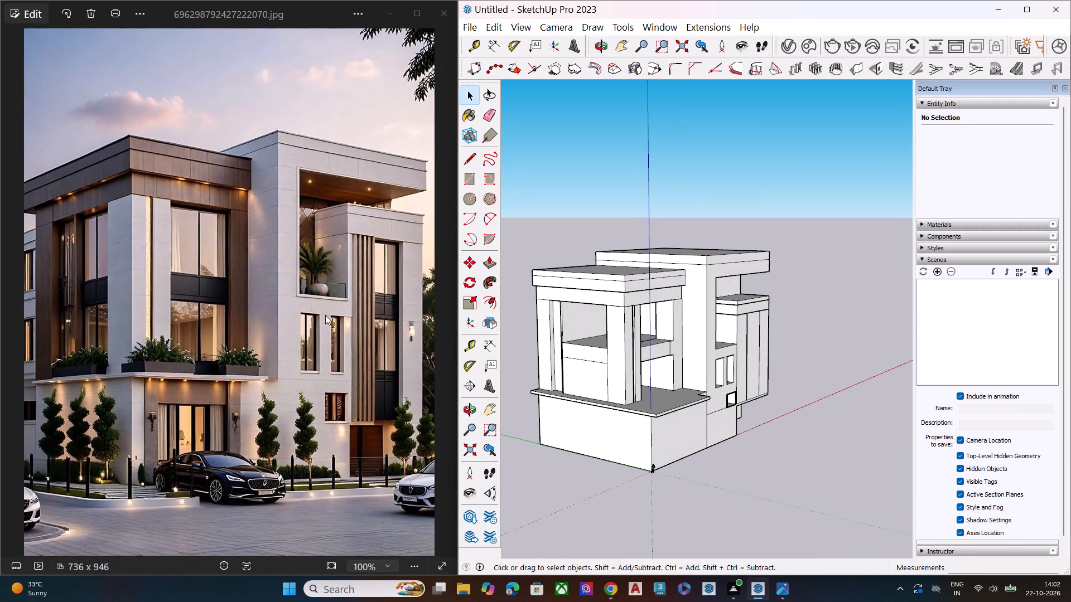
scroll(489, 336, "down", 1)
Copy the horizontal line edges on both faces of the front block's roof fascia about 2 3/8" straight down.
middle_click_drag(569, 328, 623, 289)
scroll(522, 271, "up", 6)
scroll(485, 263, "down", 2)
scroll(485, 263, "up", 2)
scroll(661, 265, "up", 6)
scroll(664, 265, "down", 1)
scroll(664, 265, "up", 2)
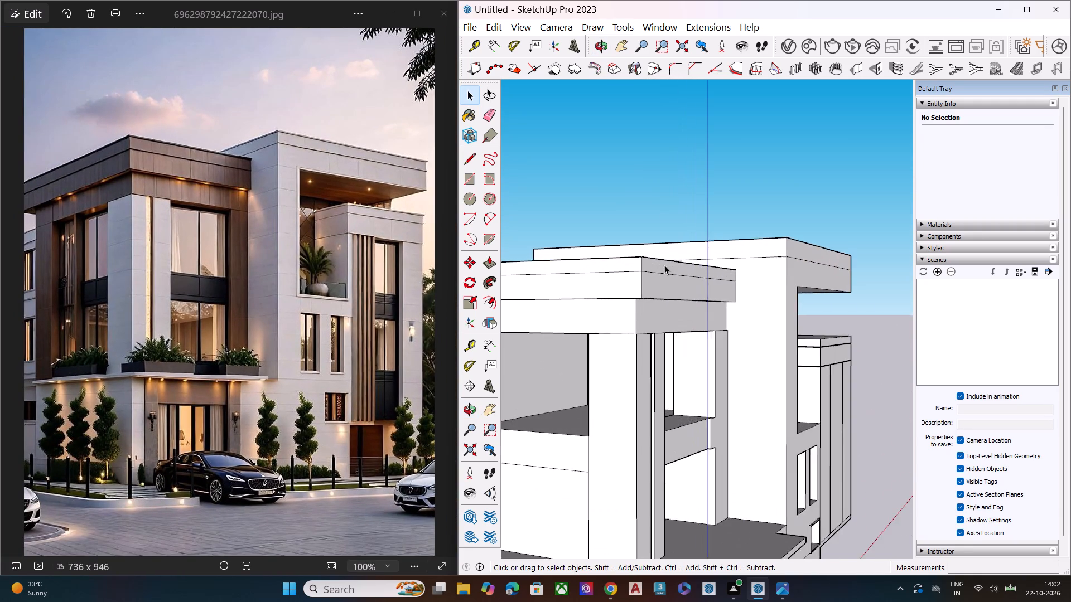
scroll(664, 265, "up", 1)
scroll(594, 264, "up", 9)
scroll(671, 279, "up", 8)
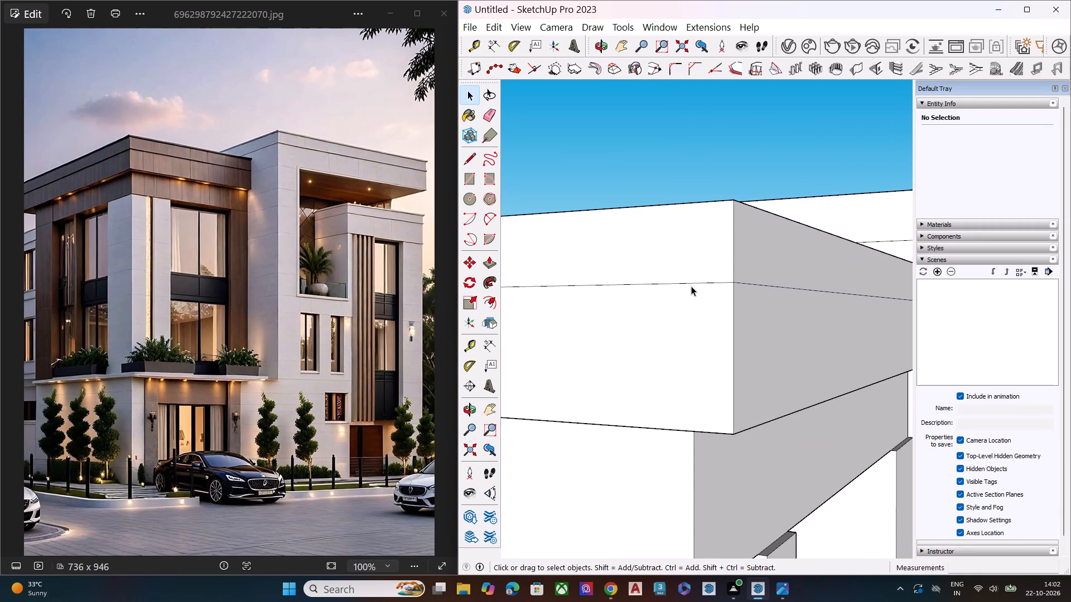
left_click(693, 283)
left_click(741, 283, "ctrl")
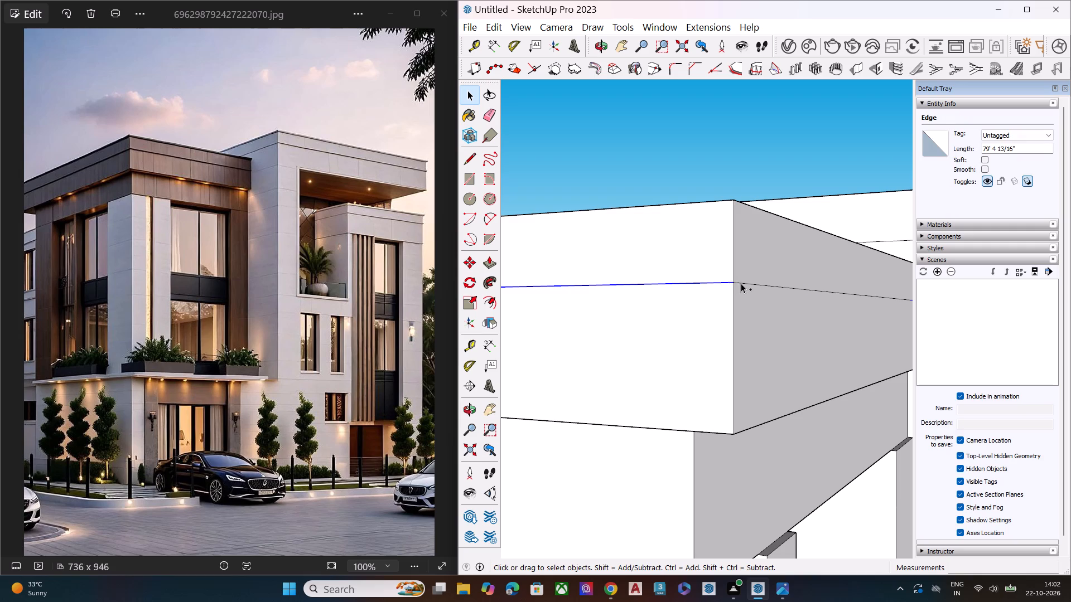
scroll(677, 296, "down", 7)
scroll(735, 297, "down", 3)
key("m")
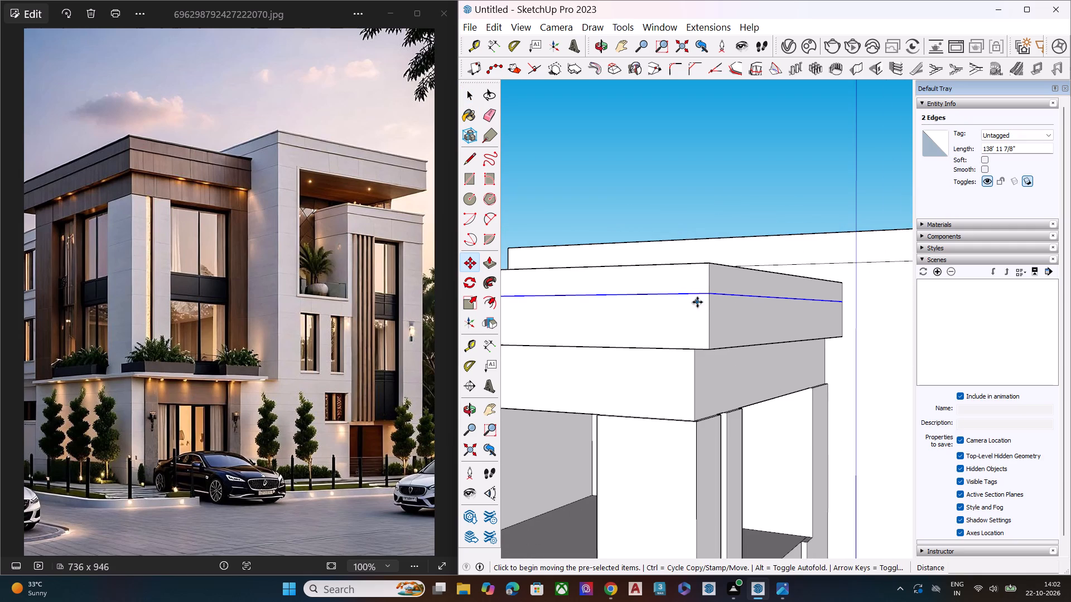
scroll(697, 302, "up", 9)
scroll(713, 294, "down", 1)
scroll(713, 294, "up", 4)
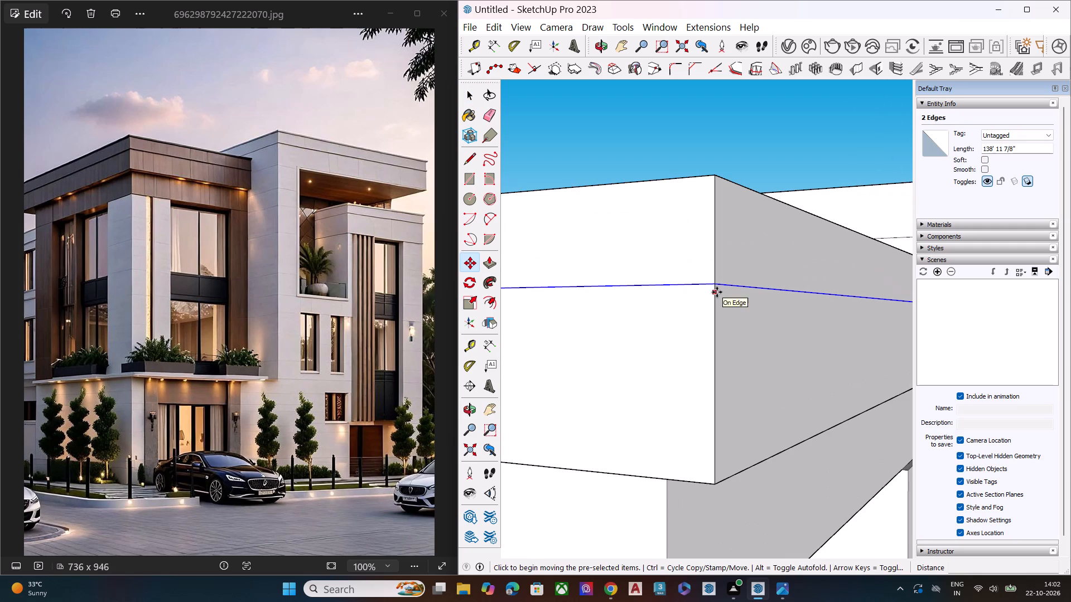
scroll(717, 292, "up", 1)
middle_click_drag(717, 285, 732, 303)
scroll(715, 283, "up", 6)
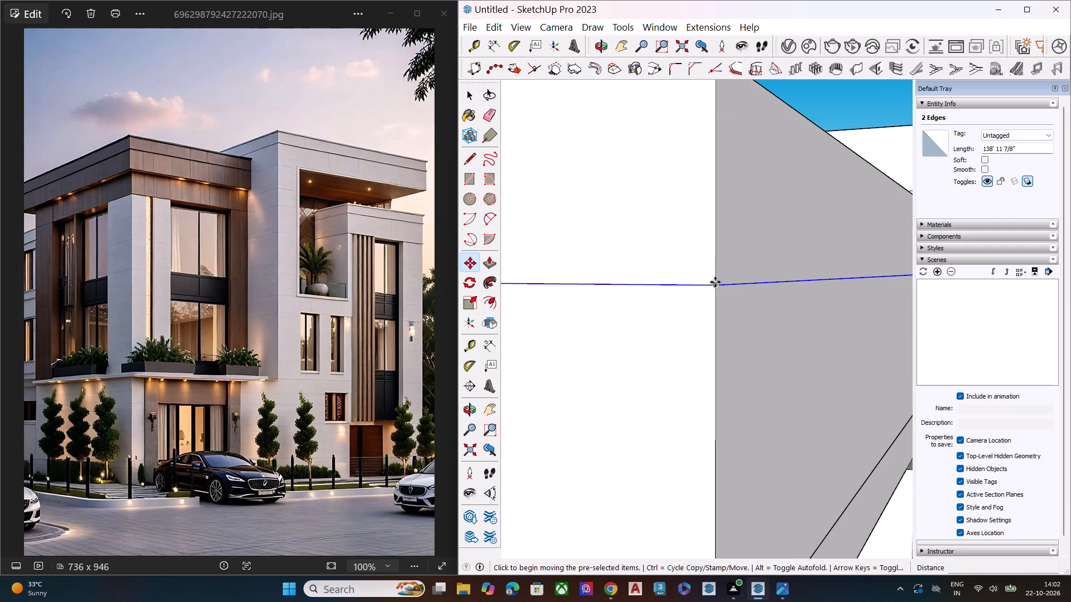
left_click(716, 286)
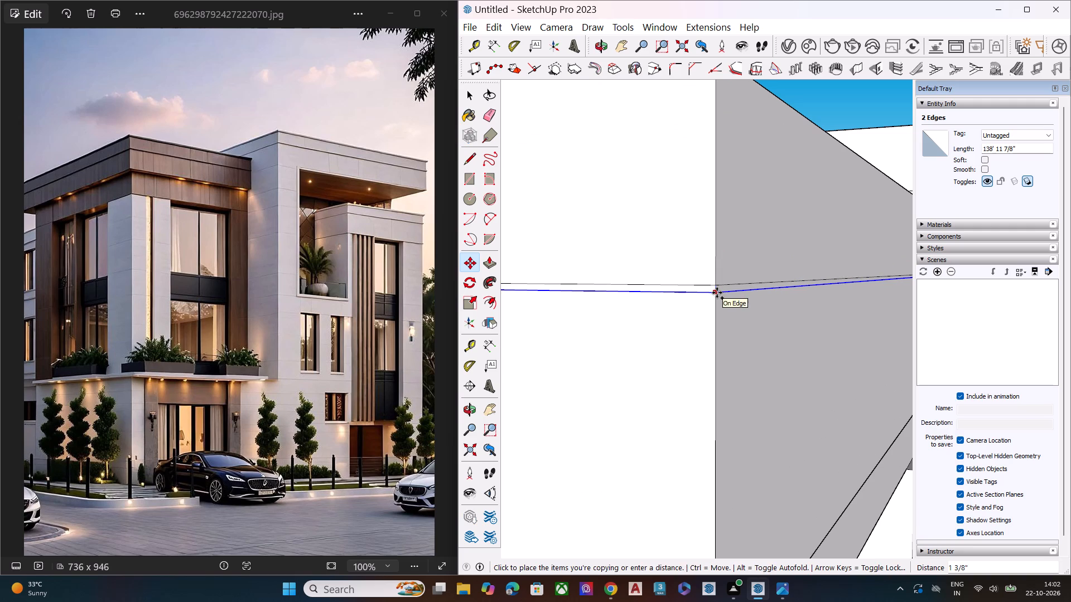
left_click(717, 298)
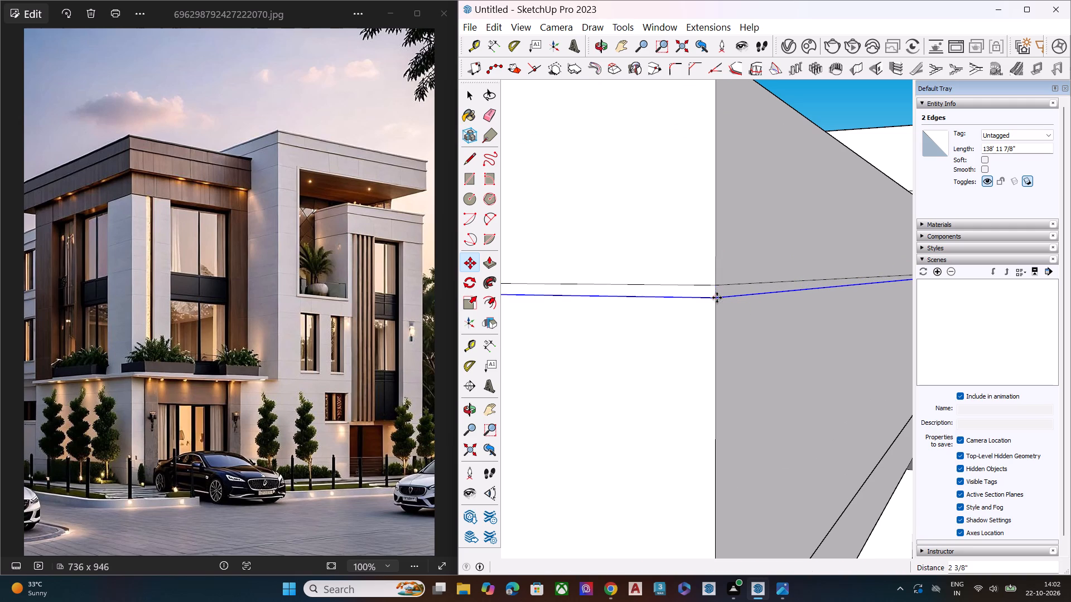
key("space")
scroll(676, 320, "down", 8)
left_click(738, 135)
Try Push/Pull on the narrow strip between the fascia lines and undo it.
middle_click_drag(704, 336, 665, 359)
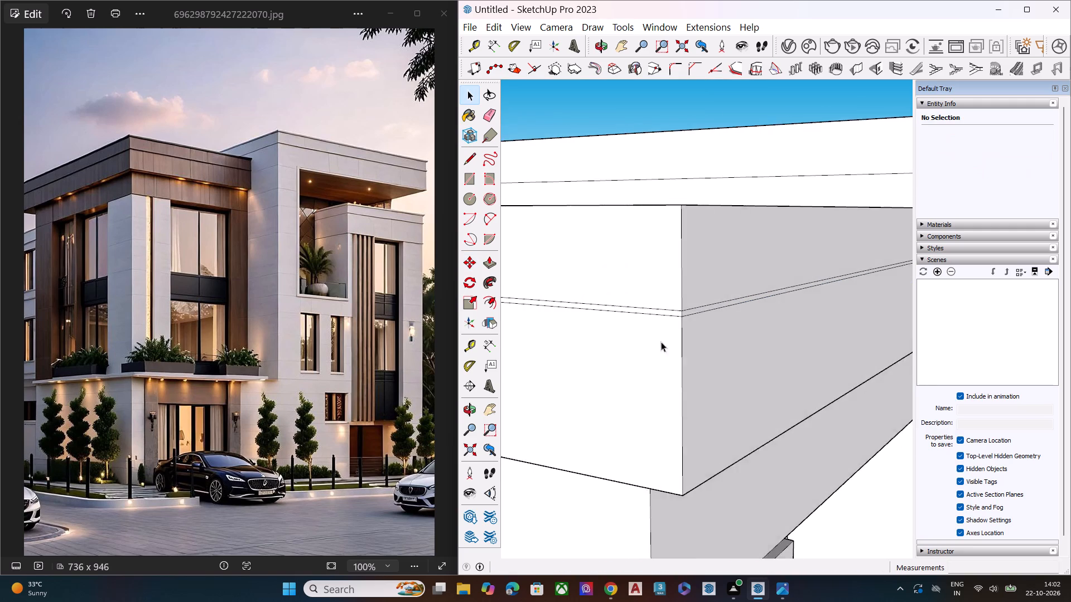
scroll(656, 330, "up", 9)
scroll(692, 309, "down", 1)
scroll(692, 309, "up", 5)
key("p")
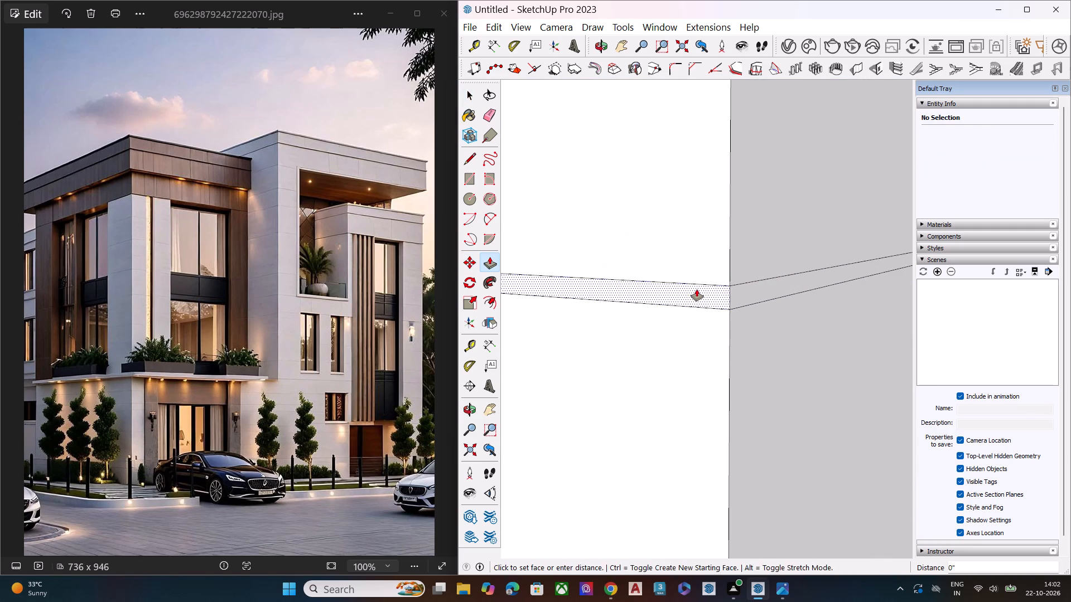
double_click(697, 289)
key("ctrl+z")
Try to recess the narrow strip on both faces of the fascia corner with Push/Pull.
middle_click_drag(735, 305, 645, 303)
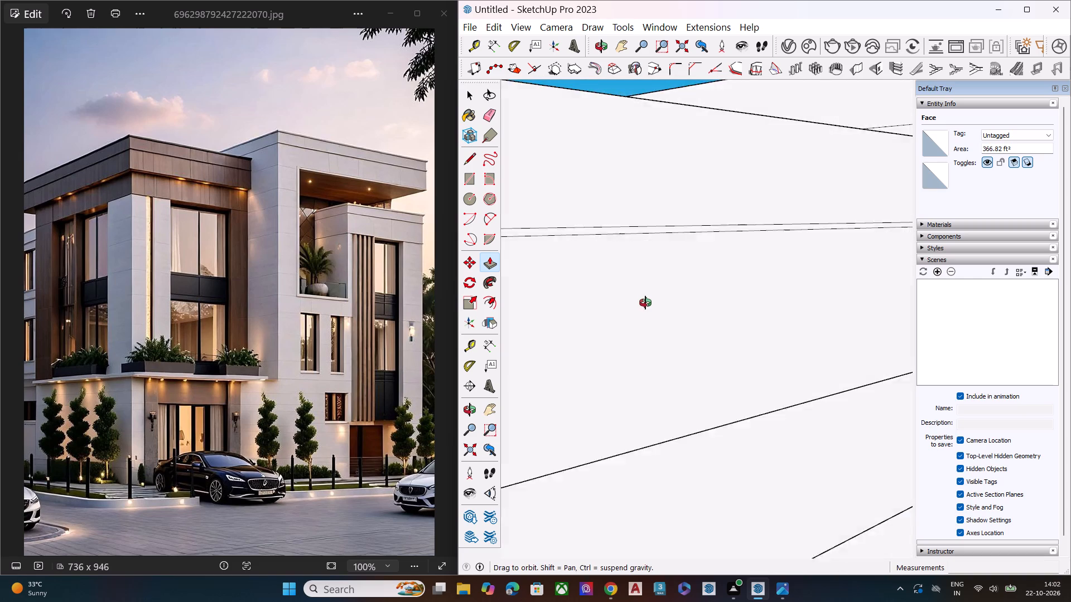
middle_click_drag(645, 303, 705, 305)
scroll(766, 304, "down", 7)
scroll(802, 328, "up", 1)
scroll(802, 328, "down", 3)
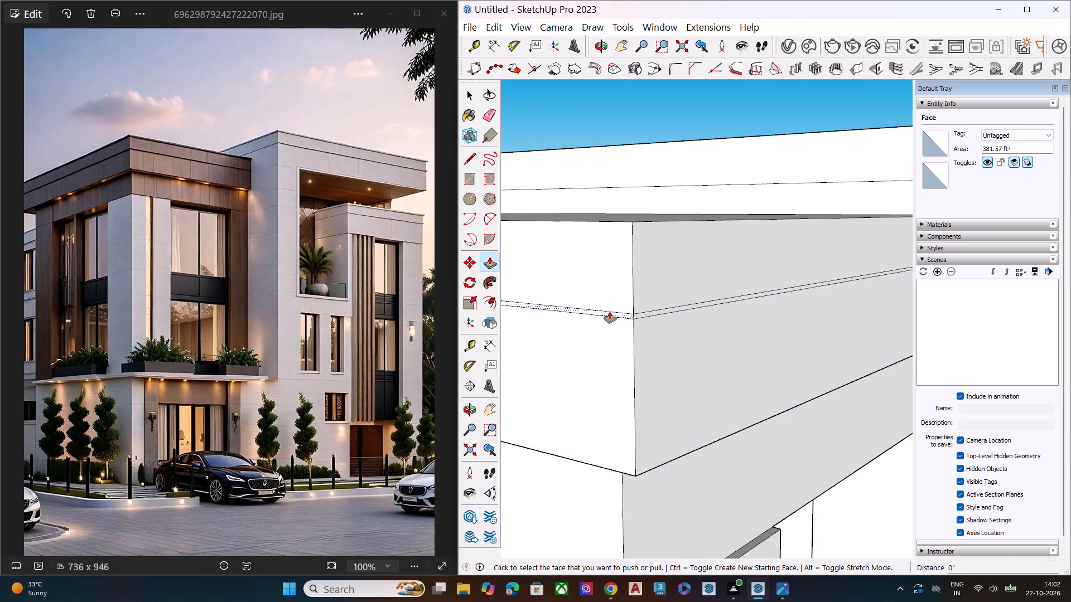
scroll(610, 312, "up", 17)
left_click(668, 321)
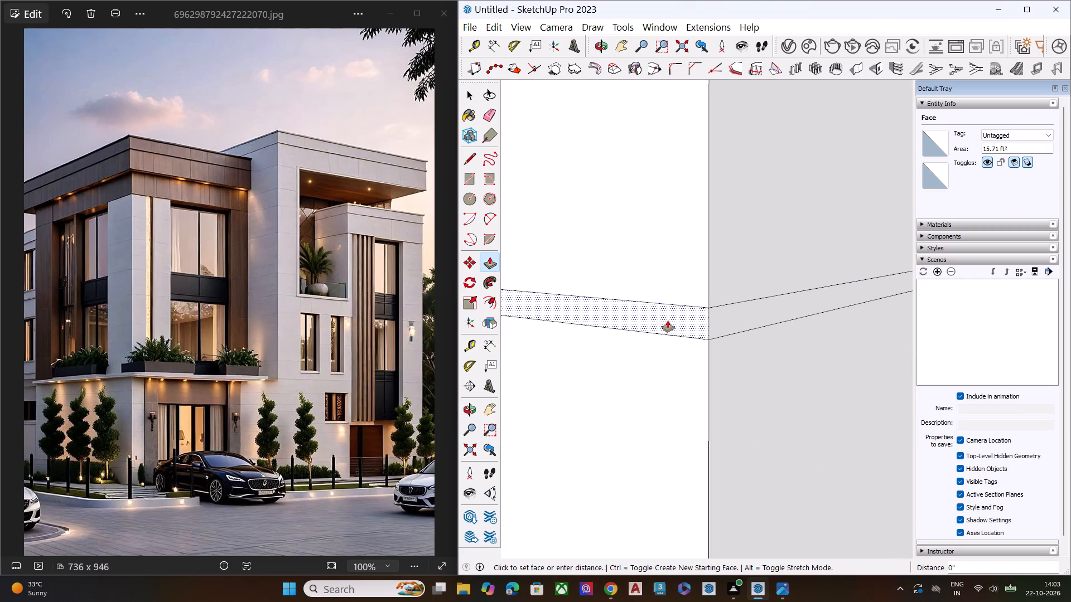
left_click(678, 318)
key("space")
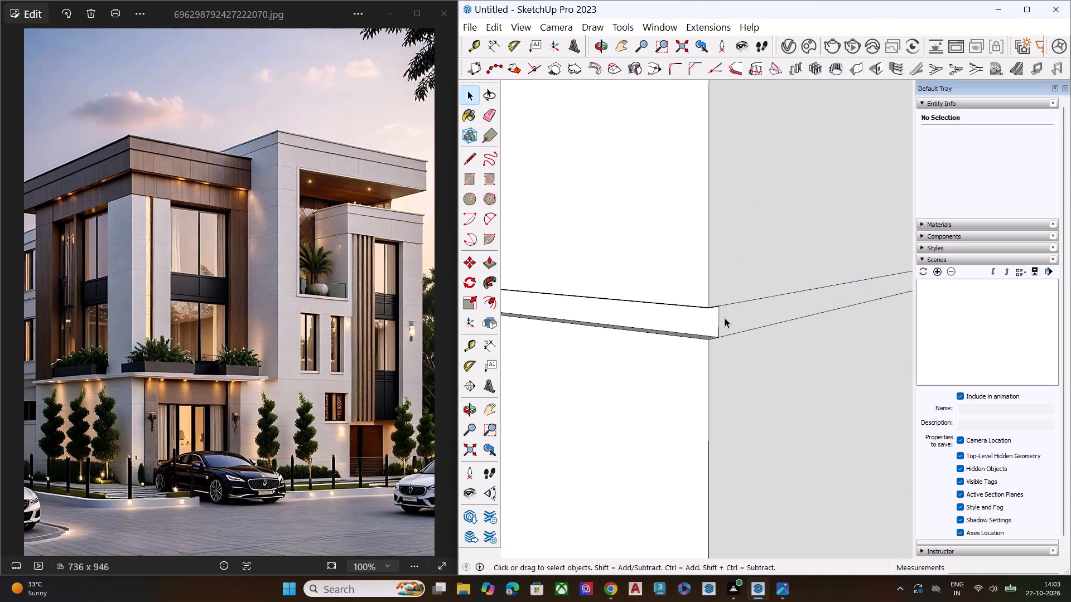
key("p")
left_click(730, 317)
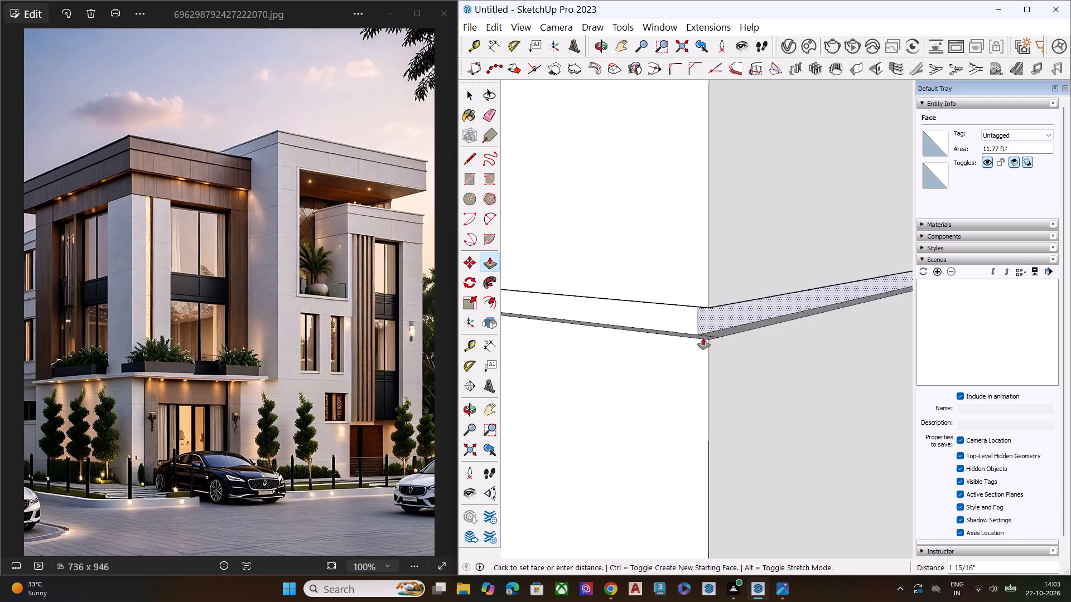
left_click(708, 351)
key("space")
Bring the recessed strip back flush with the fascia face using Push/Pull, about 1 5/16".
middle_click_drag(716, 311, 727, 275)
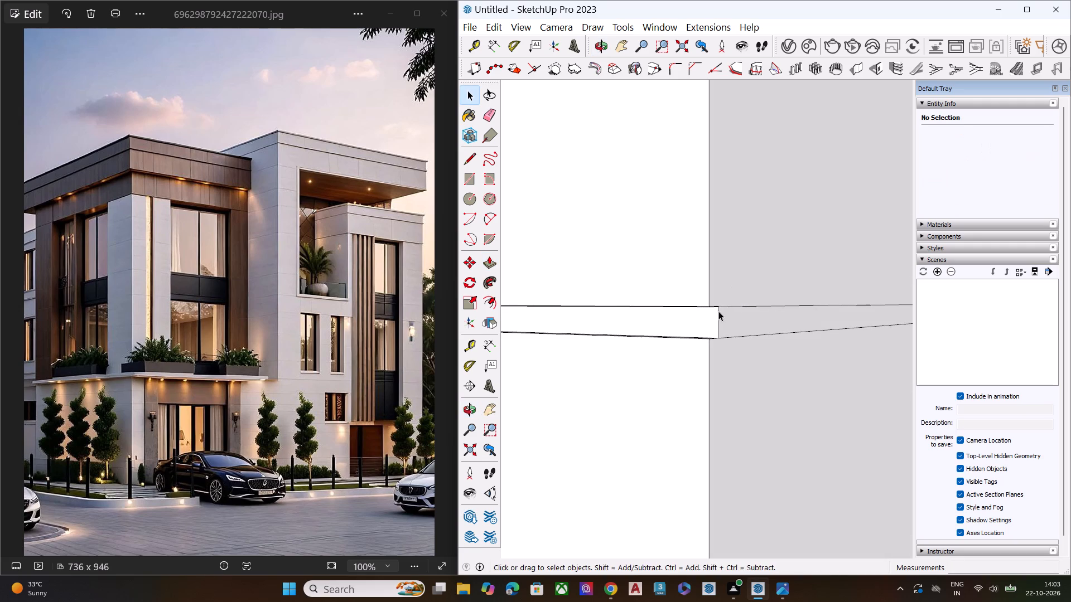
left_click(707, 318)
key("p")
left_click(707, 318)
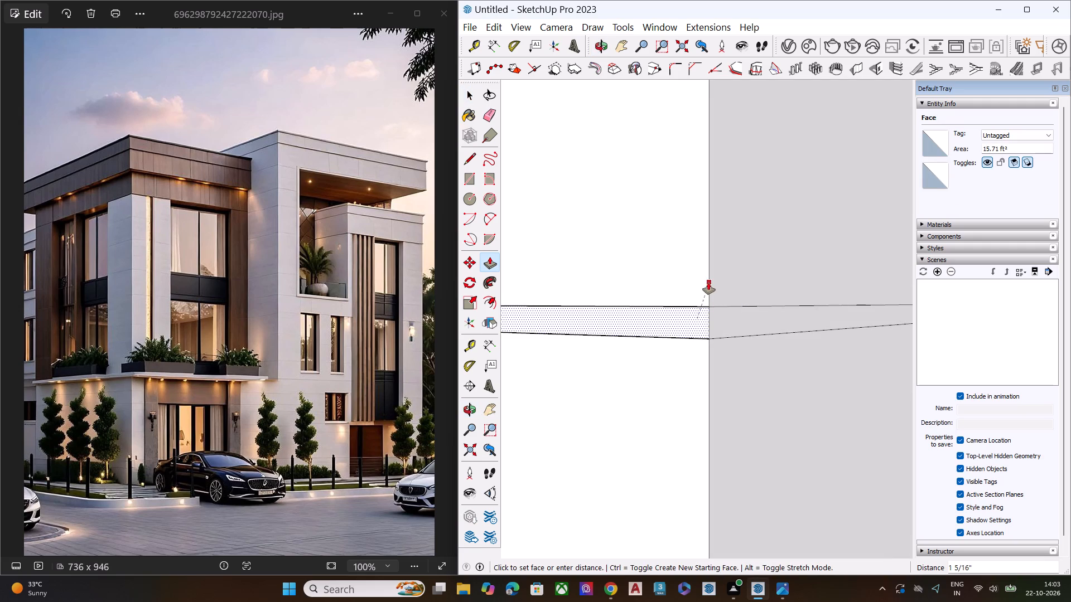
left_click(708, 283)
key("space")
Recess the narrow strip about 1 1/2" into one fascia face with Push/Pull and repeat on the adjoining face.
middle_click_drag(702, 329, 556, 448)
scroll(678, 330, "up", 5)
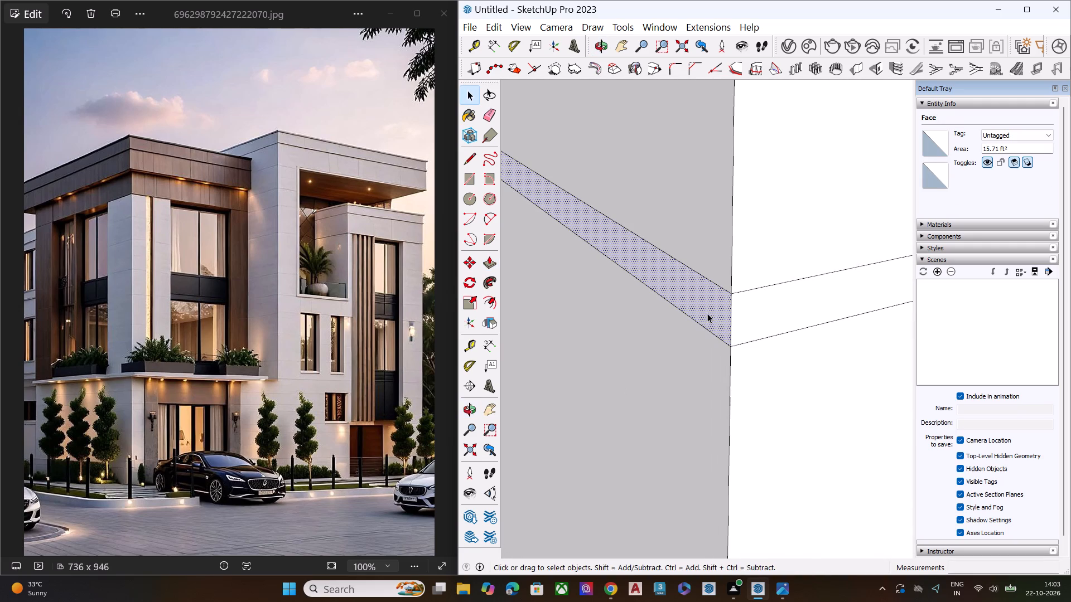
left_click(711, 310)
key("p")
left_click(711, 310)
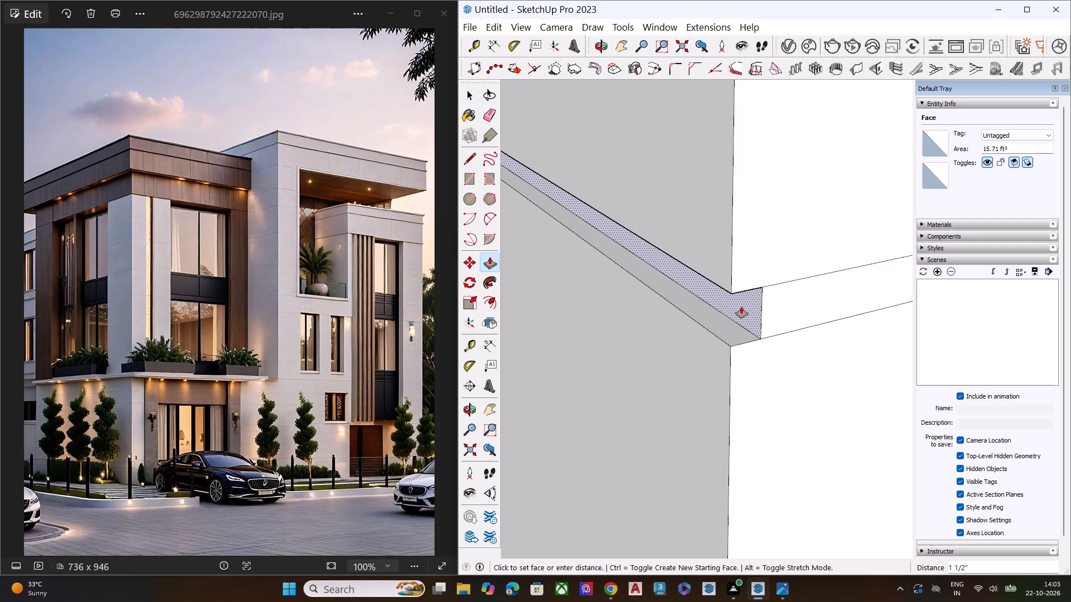
left_click(741, 307)
key("space")
left_click(786, 317)
key("p")
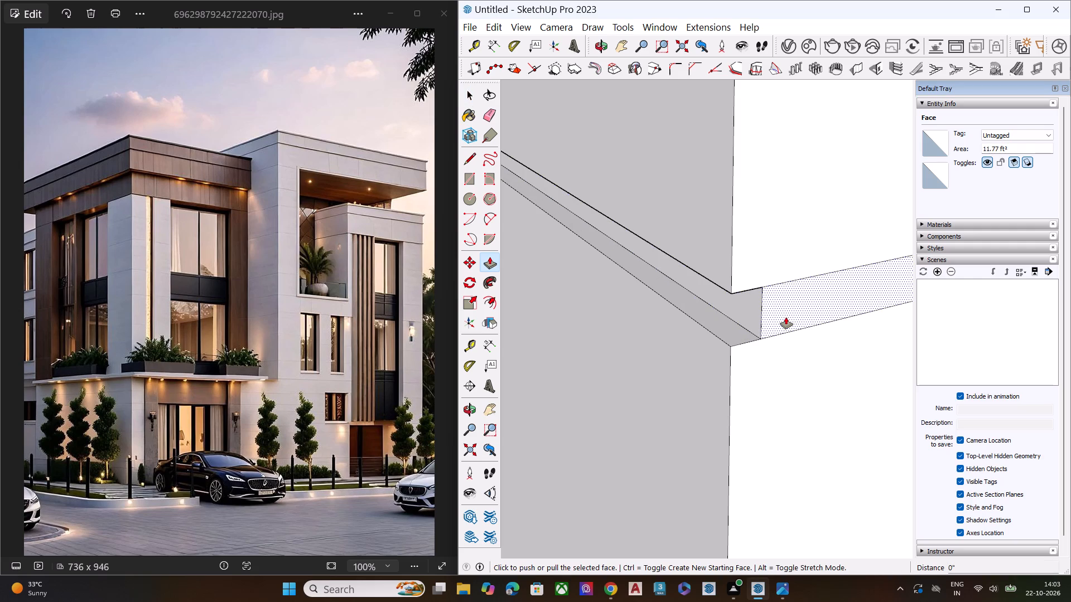
double_click(786, 317)
Erase the leftover corner edges on the lower and upper ledges of the fascia groove.
scroll(736, 318, "down", 6)
middle_click_drag(747, 343, 751, 382)
scroll(747, 372, "up", 11)
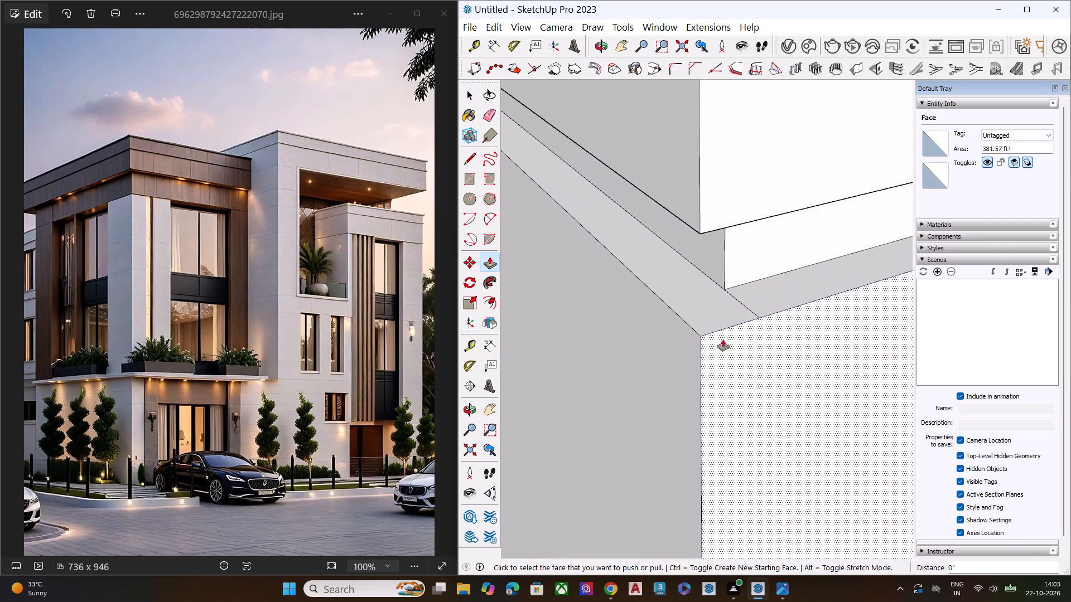
middle_click_drag(722, 338, 755, 303)
key("space")
key("e")
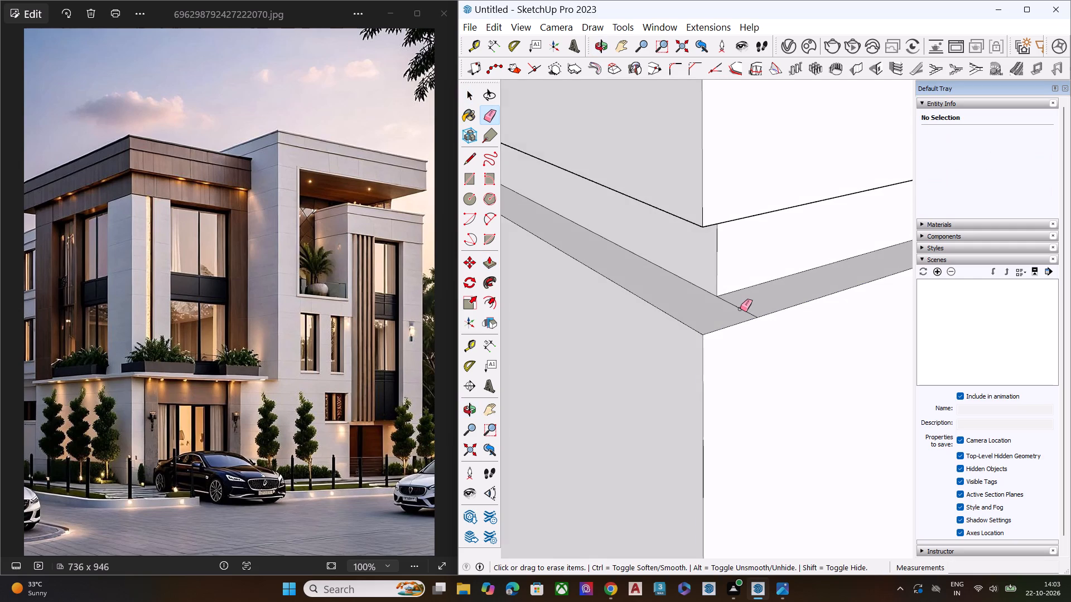
left_click(741, 308)
scroll(736, 313, "down", 4)
scroll(733, 317, "up", 1)
scroll(732, 320, "down", 3)
middle_click_drag(699, 352, 705, 210)
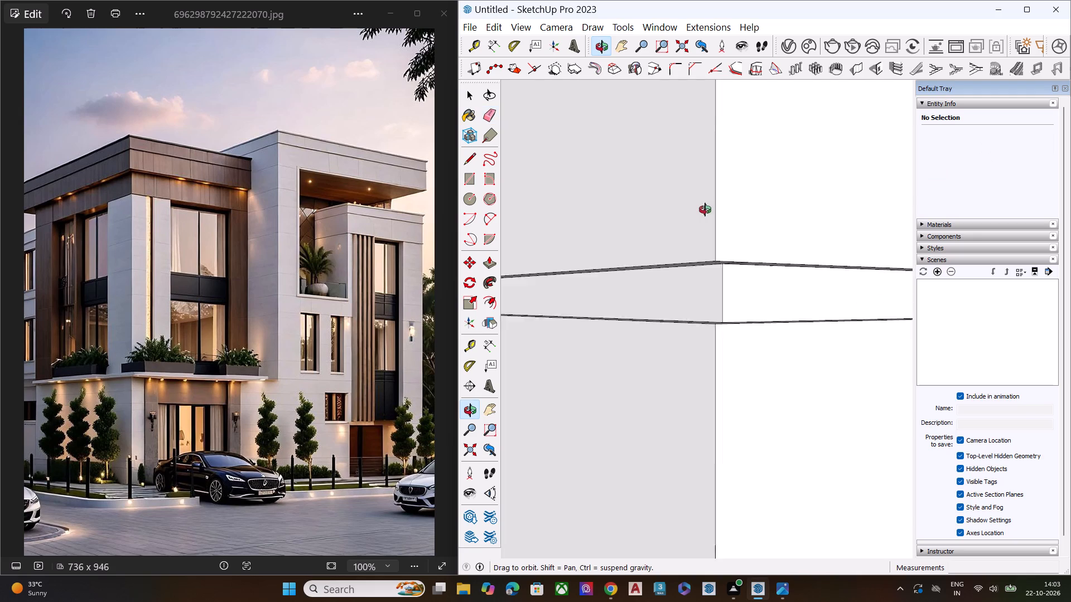
middle_click_drag(705, 210, 727, 141)
scroll(720, 271, "up", 7)
left_click(736, 274)
key("space")
Examine the finished groove on the lower block's roof fascia and the overall facade against the reference photo.
scroll(697, 305, "down", 6)
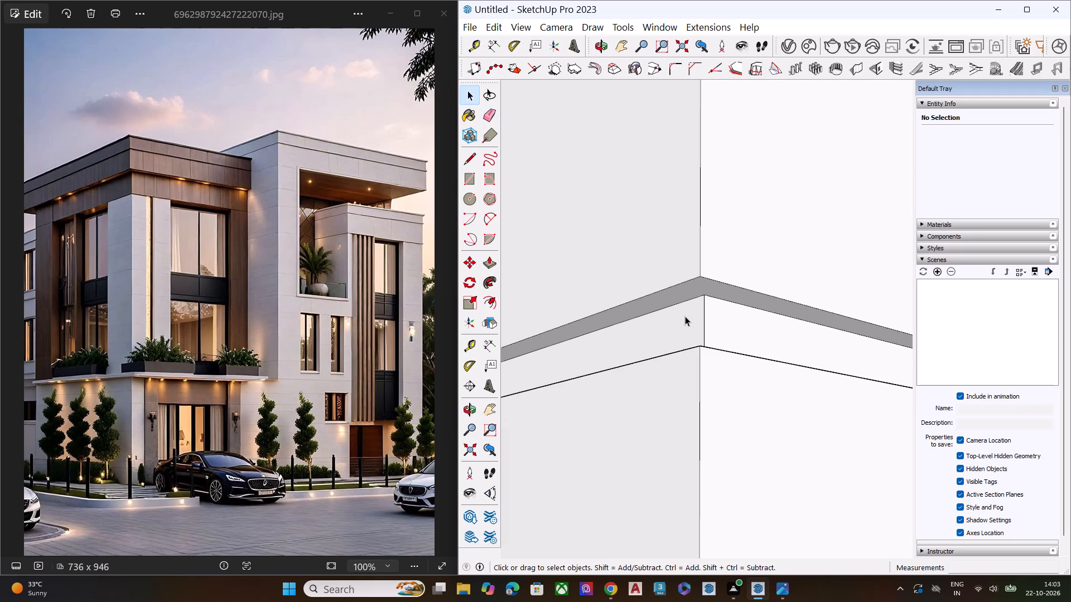
scroll(716, 297, "down", 9)
scroll(767, 158, "down", 15)
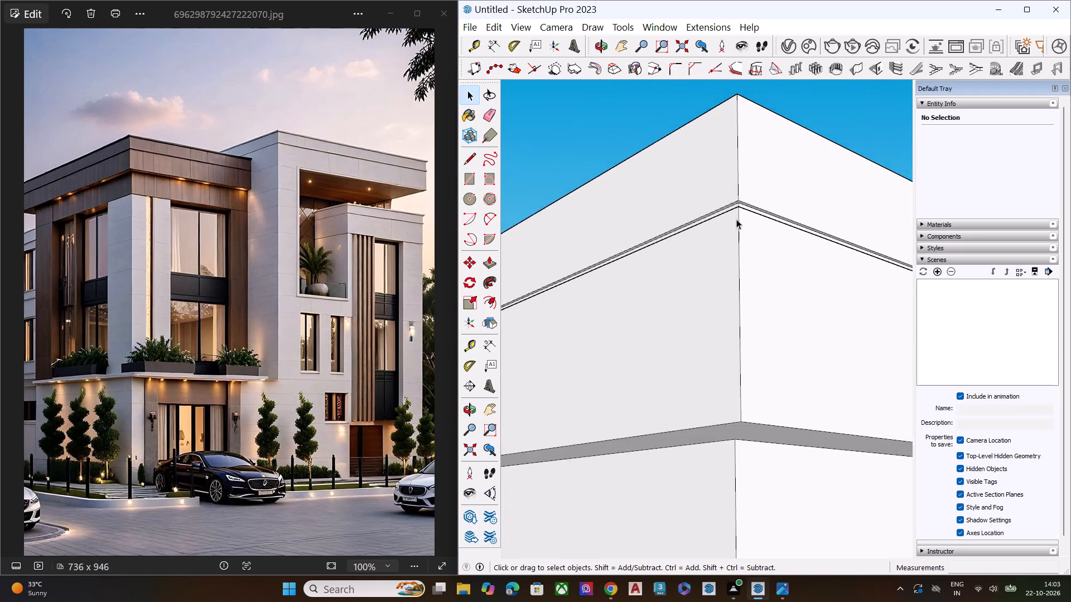
scroll(736, 219, "down", 12)
middle_click_drag(748, 175, 760, 222)
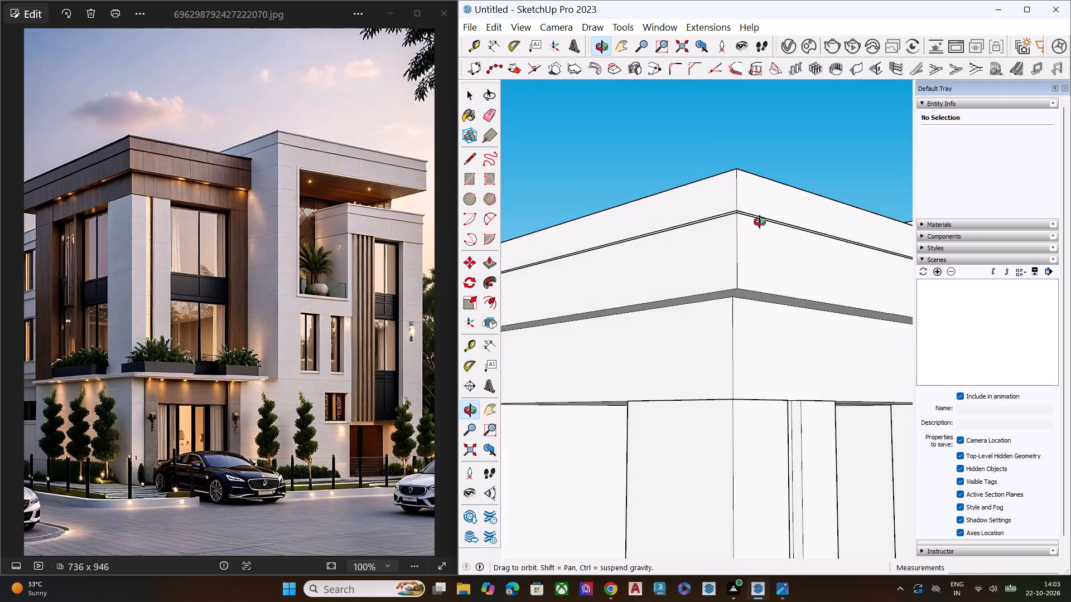
middle_click_drag(760, 222, 712, 246)
scroll(683, 224, "down", 10)
scroll(656, 246, "up", 4)
scroll(657, 237, "down", 10)
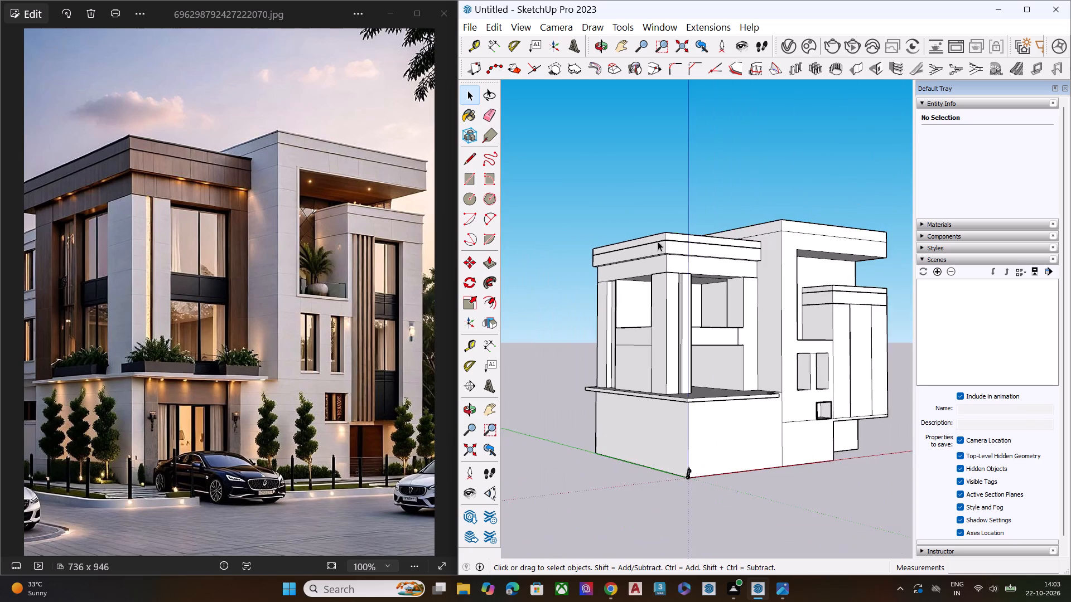
scroll(688, 246, "down", 6)
Copy the two horizontal fascia edges meeting at the tall block's front corner a short distance upward to outline a narrow strip.
scroll(812, 258, "up", 9)
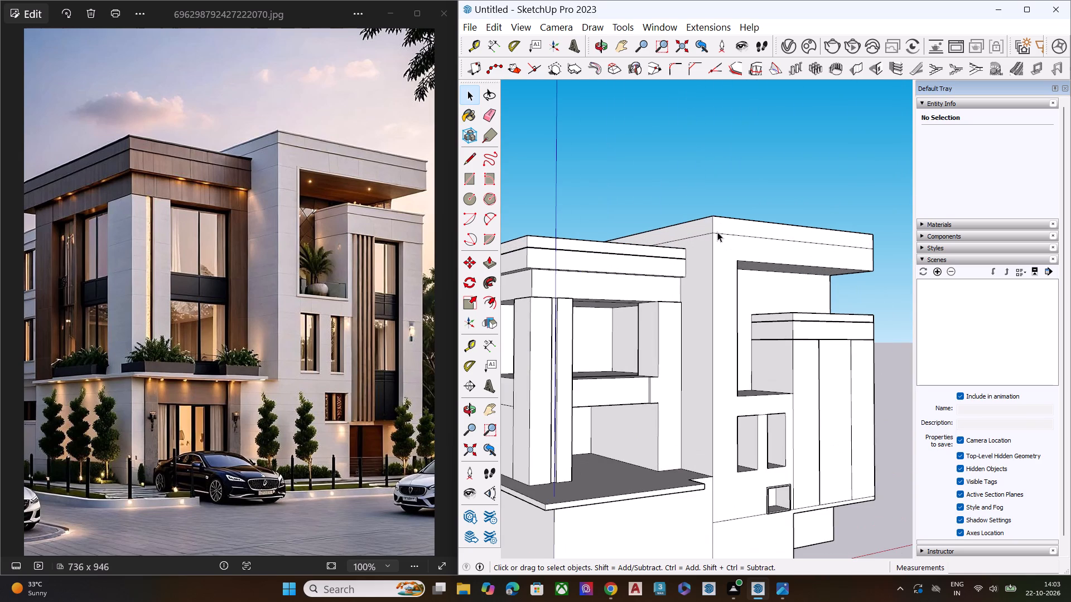
scroll(717, 232, "up", 7)
middle_click_drag(723, 254, 813, 242)
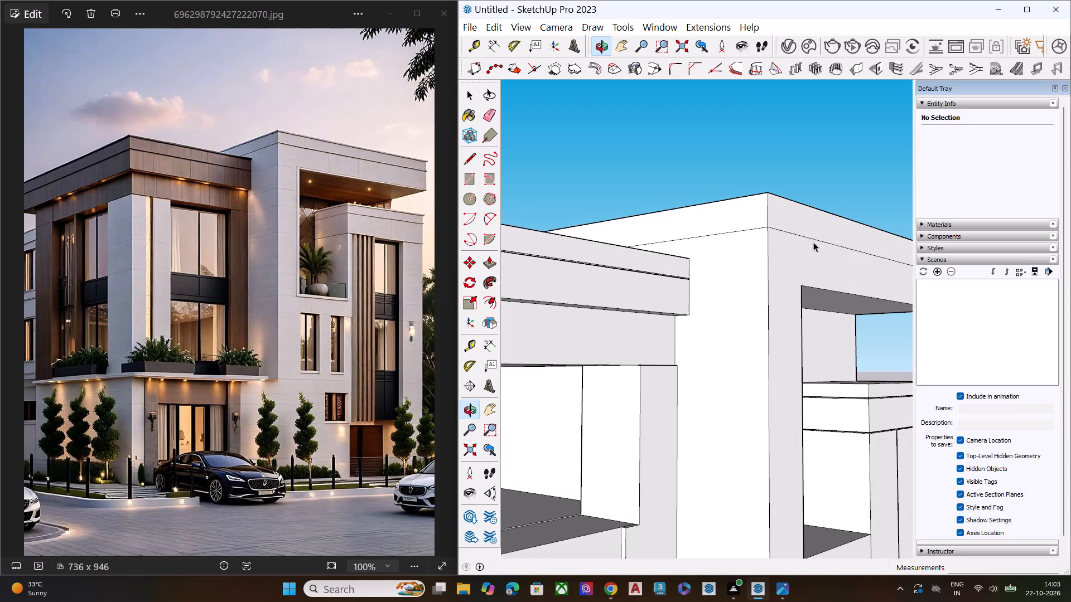
scroll(736, 229, "down", 8)
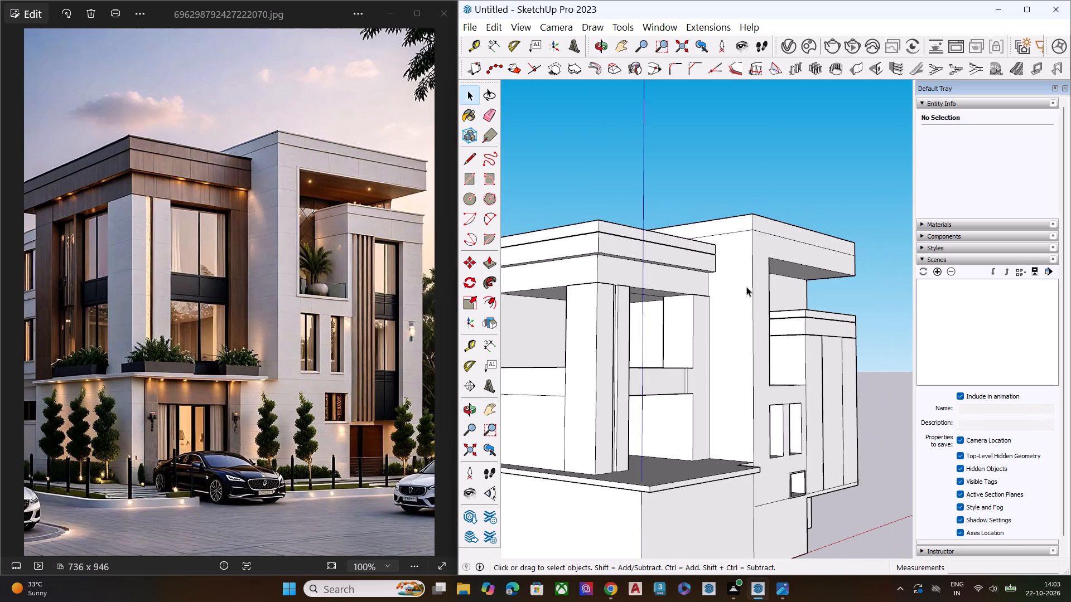
middle_click_drag(746, 287, 787, 368)
scroll(736, 259, "up", 8)
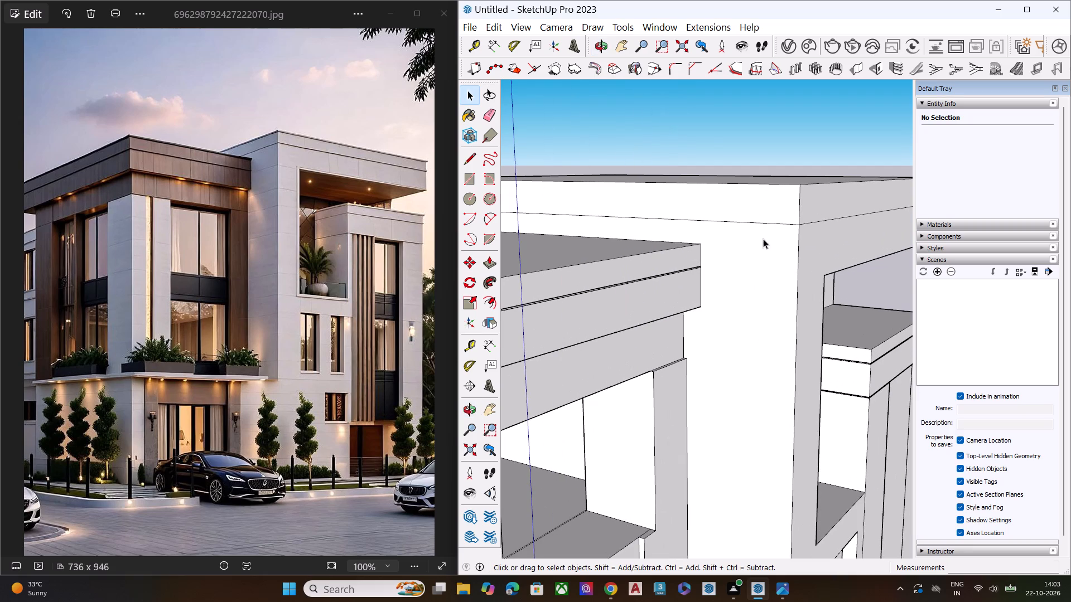
scroll(788, 225, "up", 7)
left_click(800, 227)
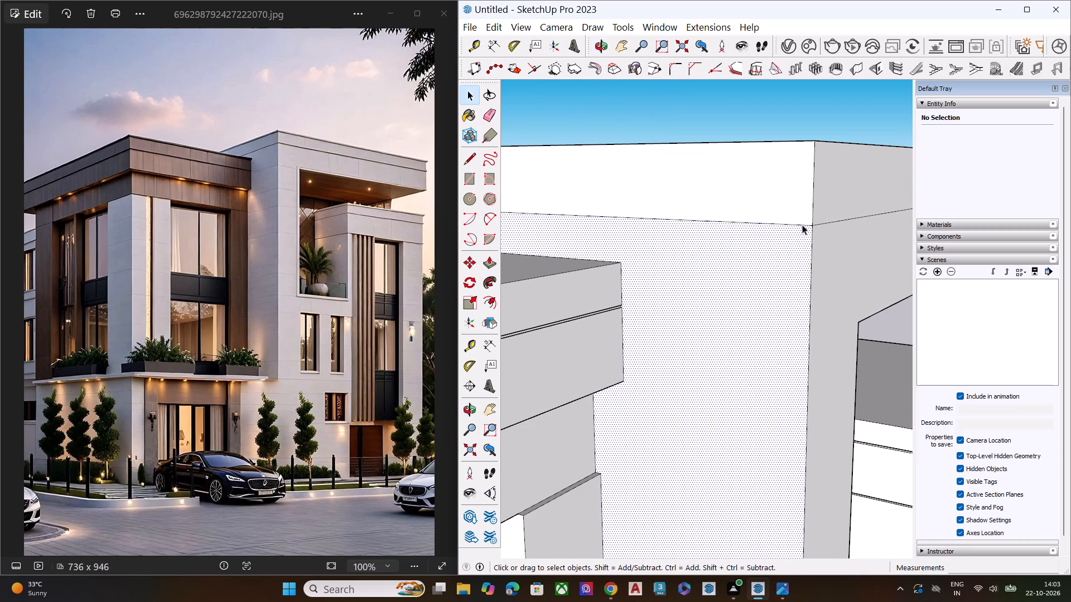
left_click(805, 224)
left_click(816, 225, "ctrl")
scroll(808, 232, "up", 1)
middle_click_drag(803, 234, 749, 242)
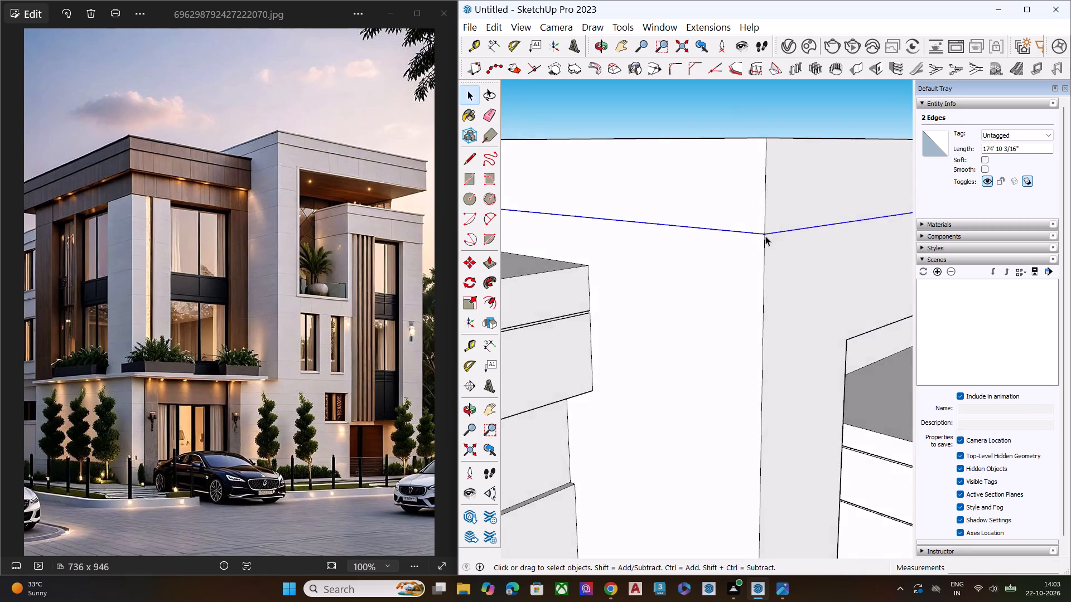
scroll(806, 235, "up", 6)
key("m")
scroll(734, 239, "up", 2)
scroll(734, 239, "down", 1)
scroll(734, 239, "up", 3)
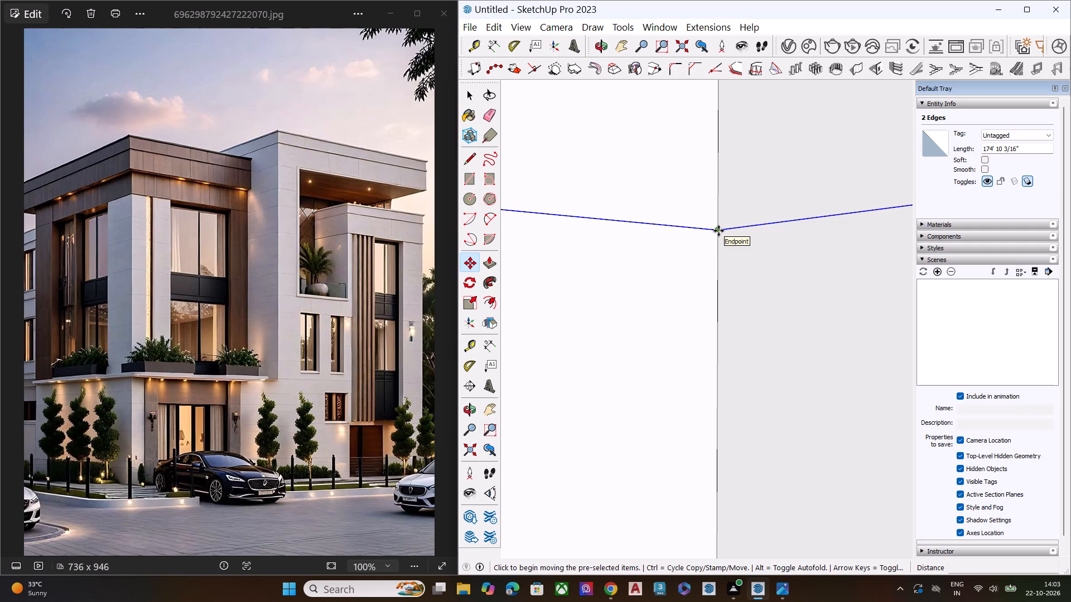
left_click(718, 231)
scroll(718, 220, "up", 2)
scroll(718, 220, "down", 3)
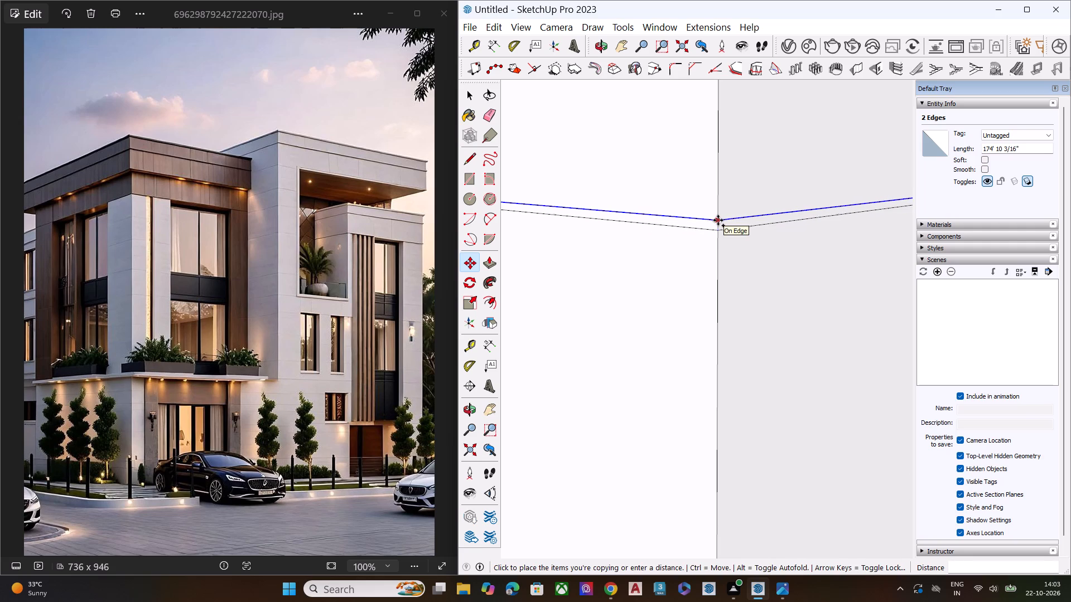
scroll(718, 220, "up", 2)
left_click(720, 216)
key("space")
Inspect the narrow strip outlined around the tall block's fascia corner and clear the edge selection.
scroll(692, 232, "down", 3)
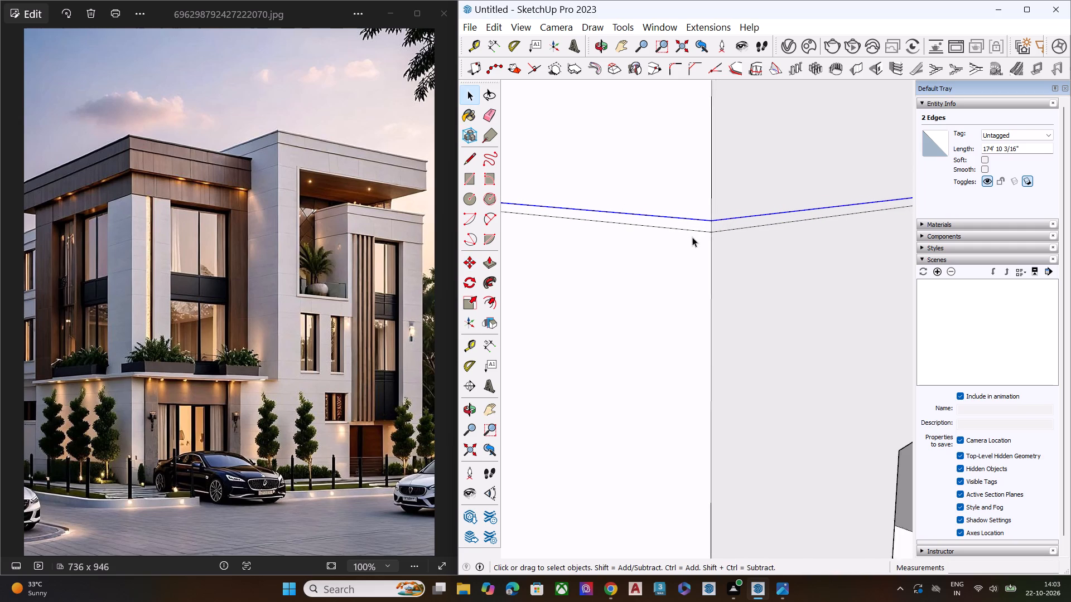
scroll(692, 237, "down", 2)
scroll(699, 224, "up", 2)
middle_click_drag(656, 229, 639, 234)
scroll(683, 229, "up", 3)
scroll(691, 225, "down", 1)
scroll(691, 225, "up", 4)
scroll(698, 229, "down", 2)
scroll(706, 233, "up", 1)
scroll(716, 238, "down", 2)
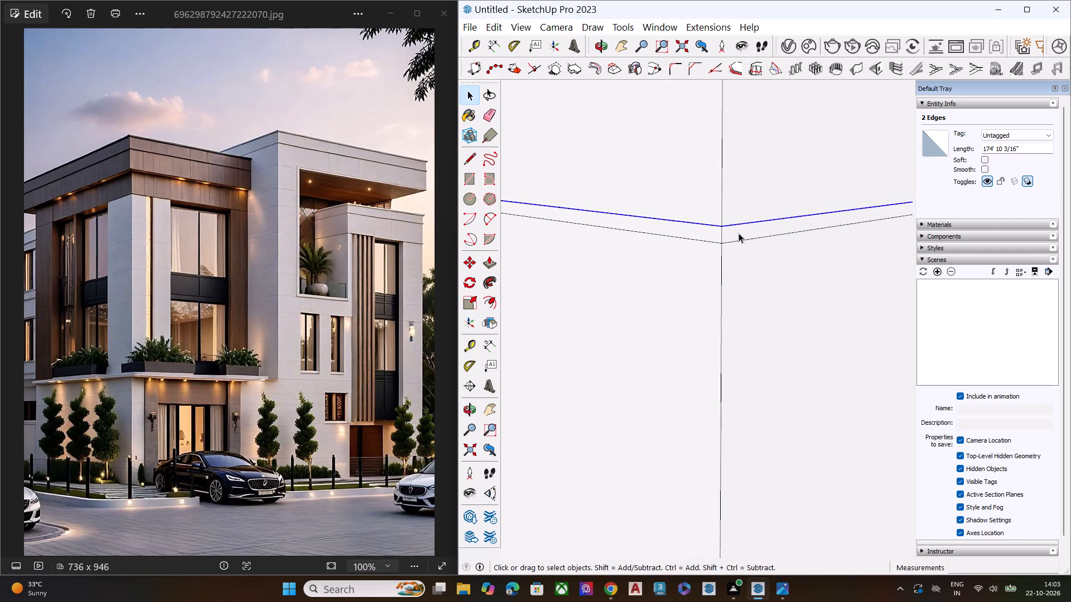
scroll(737, 233, "down", 20)
scroll(737, 233, "down", 11)
scroll(734, 239, "up", 4)
middle_click_drag(734, 236, 739, 215)
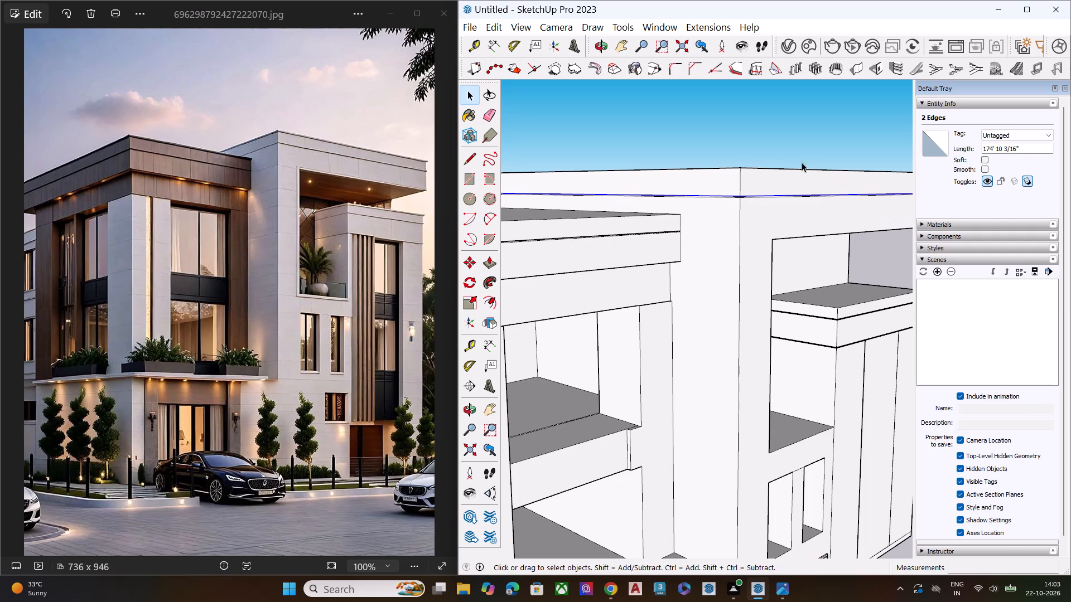
left_click(808, 142)
Move the strip's two upper edges slightly higher along the tall block's corner to widen the strip.
scroll(771, 156, "up", 8)
scroll(705, 247, "up", 1)
scroll(705, 247, "down", 1)
scroll(705, 247, "up", 2)
scroll(705, 247, "down", 1)
scroll(705, 247, "up", 2)
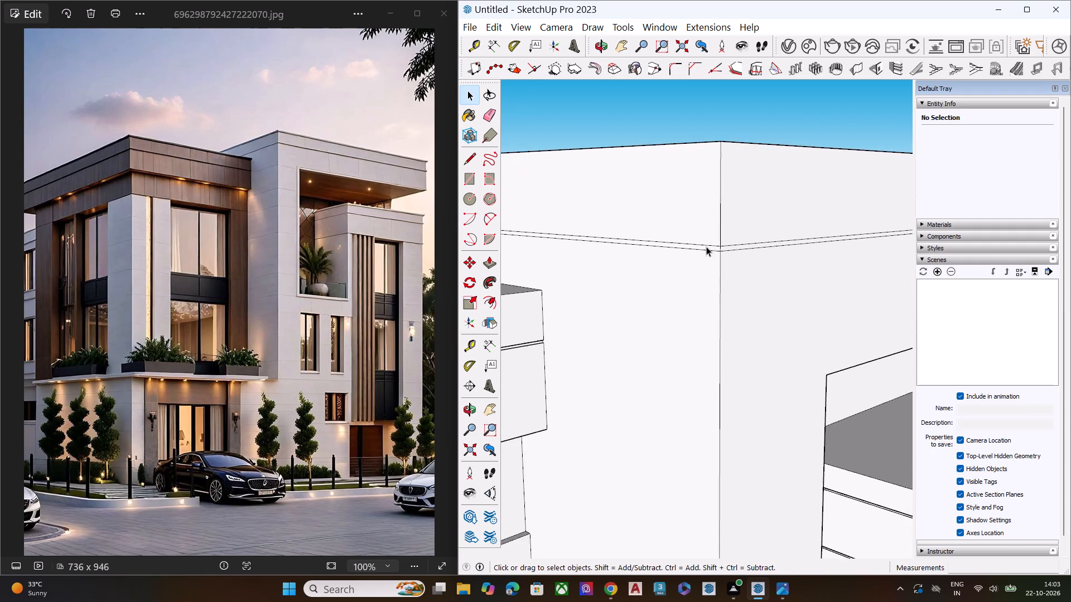
scroll(712, 245, "up", 8)
left_click(722, 243)
left_click(738, 242, "ctrl")
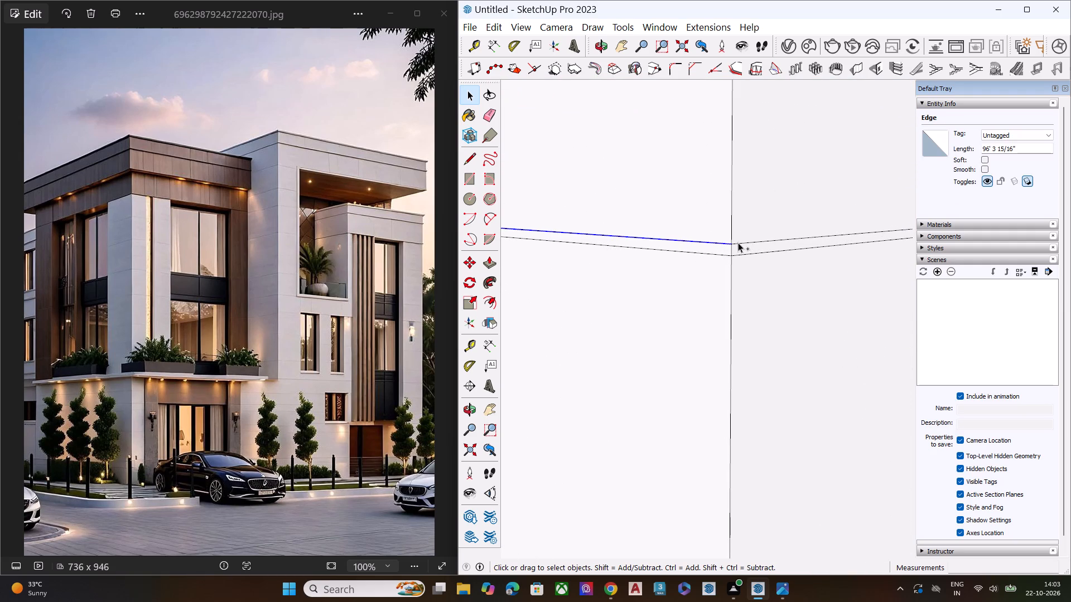
scroll(734, 245, "up", 3)
key("m")
left_click(732, 241)
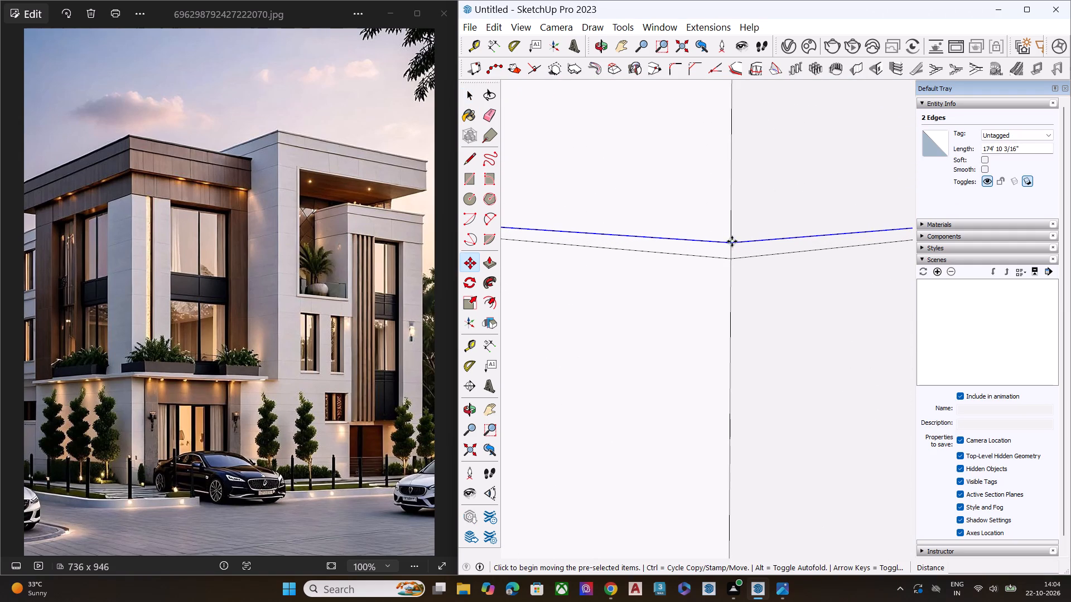
left_click(731, 242)
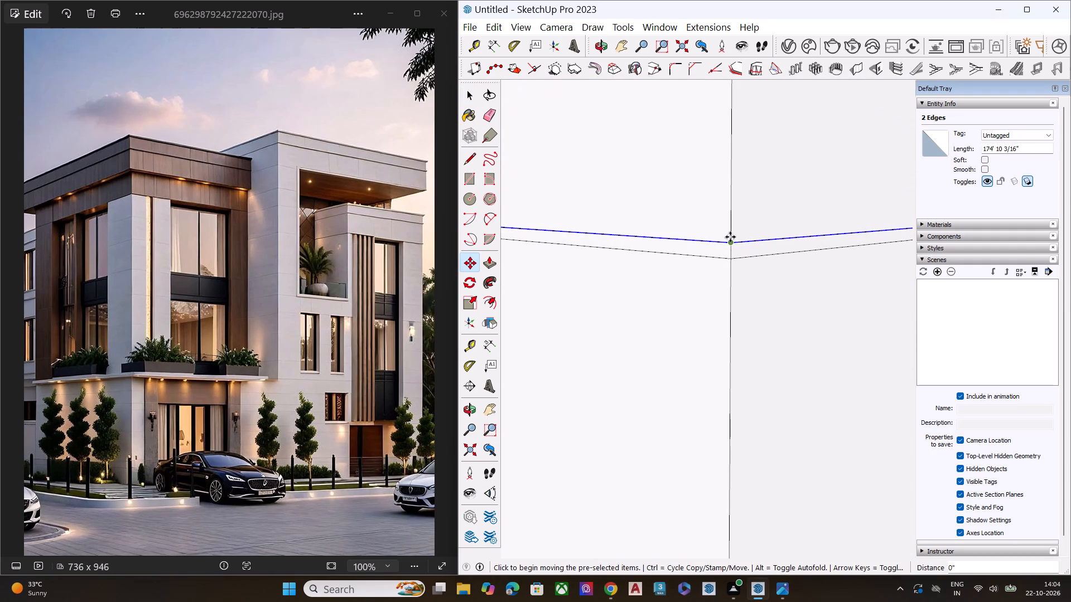
left_click(730, 243)
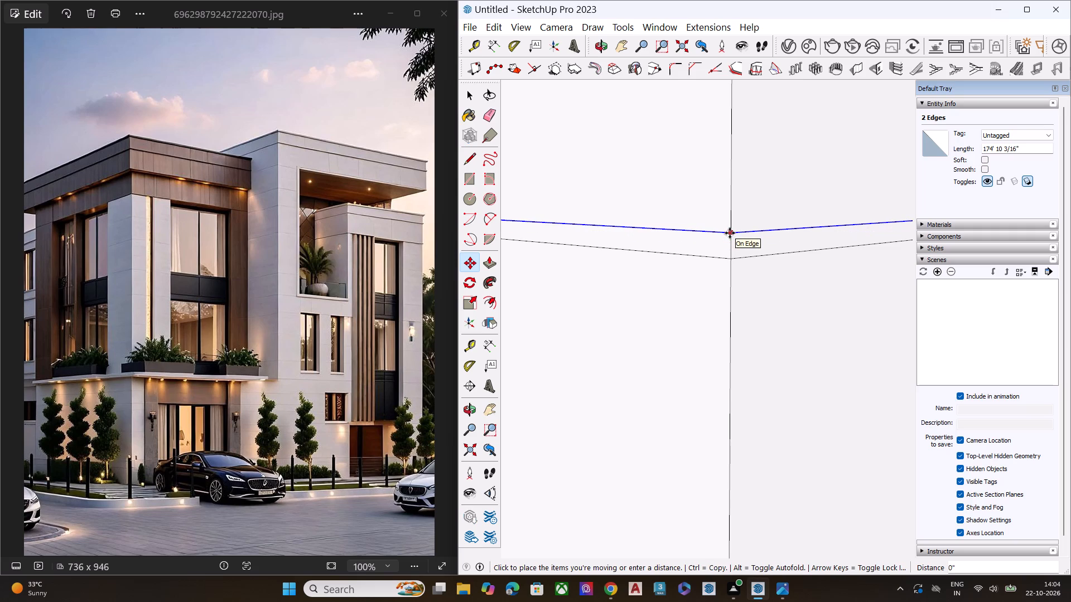
left_click(731, 232)
key("space")
Recess the narrow strip into one face of the tall block's fascia with Push/Pull and repeat the depth on the adjoining face.
left_click(723, 240)
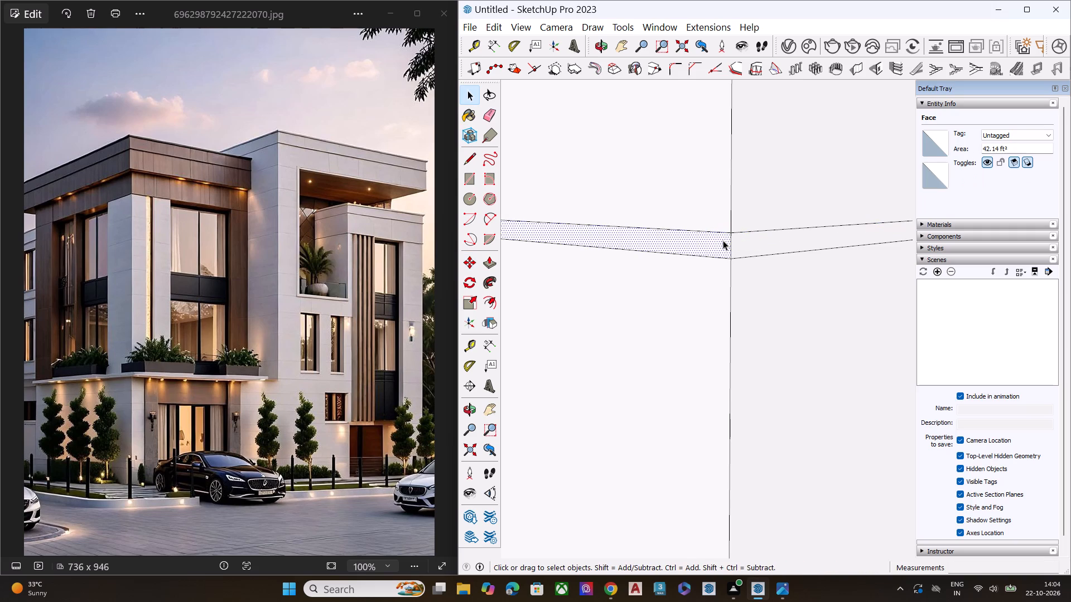
key("p")
left_click(723, 240)
left_click(733, 239)
key("space")
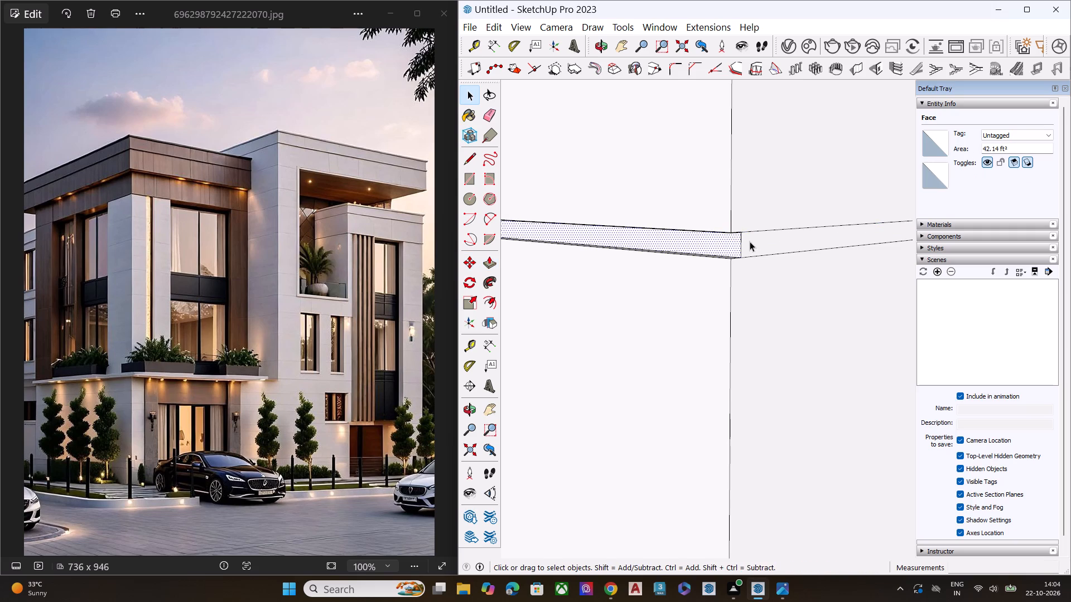
key("p")
key("space")
left_click(758, 243)
key("p")
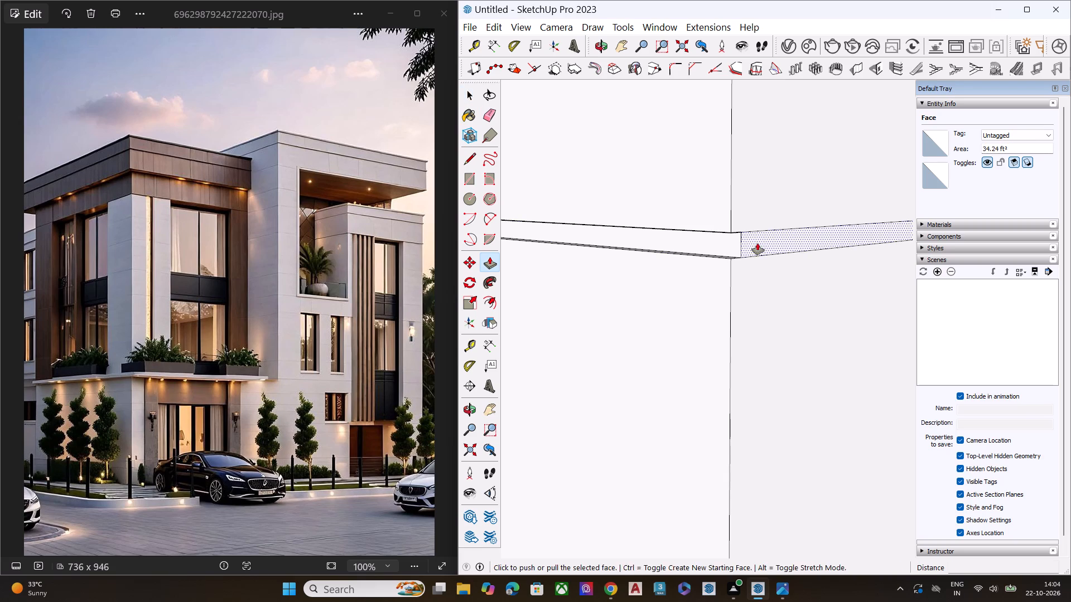
double_click(758, 243)
key("space")
Erase the leftover corner edge on the lower ledge of the tall block's fascia groove.
scroll(721, 234, "down", 2)
scroll(721, 234, "up", 2)
scroll(719, 234, "down", 5)
scroll(727, 223, "up", 1)
scroll(727, 223, "down", 3)
scroll(727, 223, "up", 2)
scroll(727, 223, "down", 4)
scroll(728, 223, "up", 1)
scroll(728, 223, "down", 6)
middle_click_drag(742, 229, 752, 276)
scroll(753, 276, "up", 6)
scroll(740, 260, "down", 1)
scroll(740, 260, "up", 13)
middle_click_drag(724, 283, 727, 324)
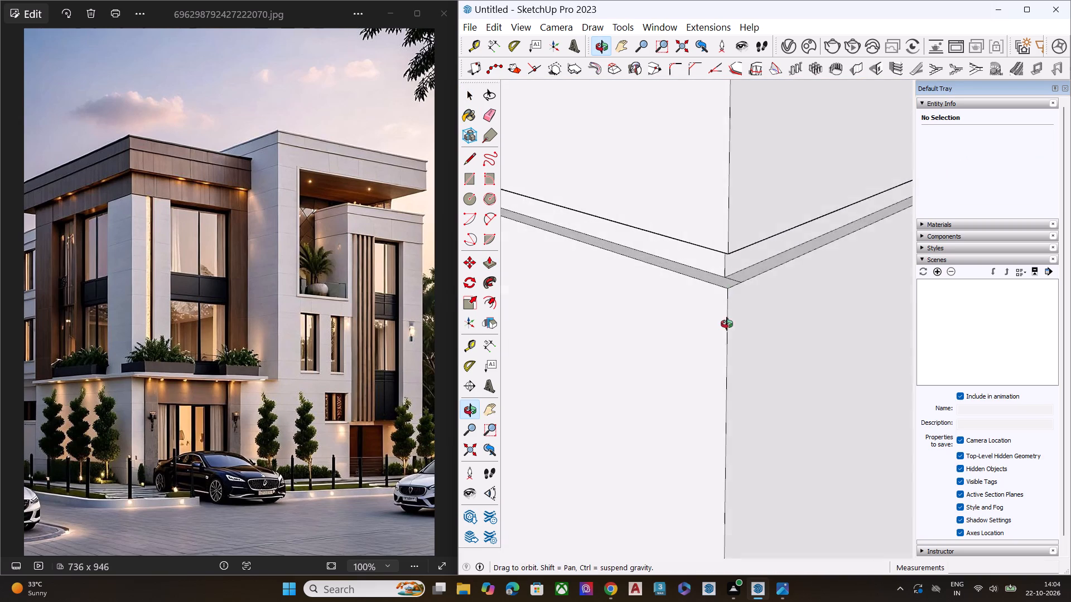
middle_click_drag(727, 324, 727, 333)
scroll(727, 333, "up", 8)
key("e")
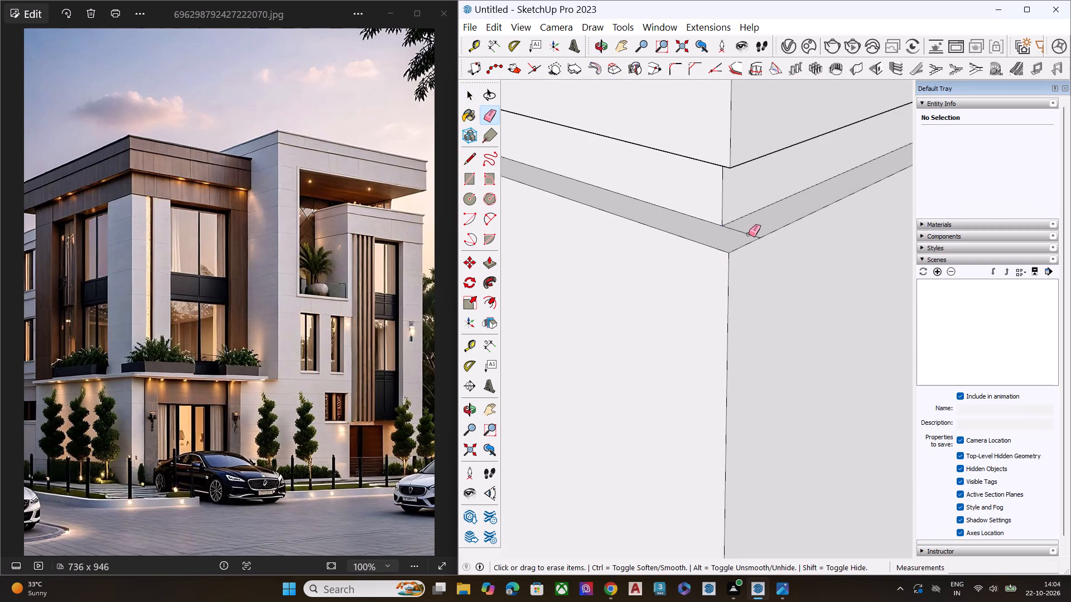
left_click(749, 234)
Erase the leftover corner edge on the upper ledge of the tall block's fascia groove.
scroll(743, 240, "down", 6)
middle_click_drag(727, 295, 714, 157)
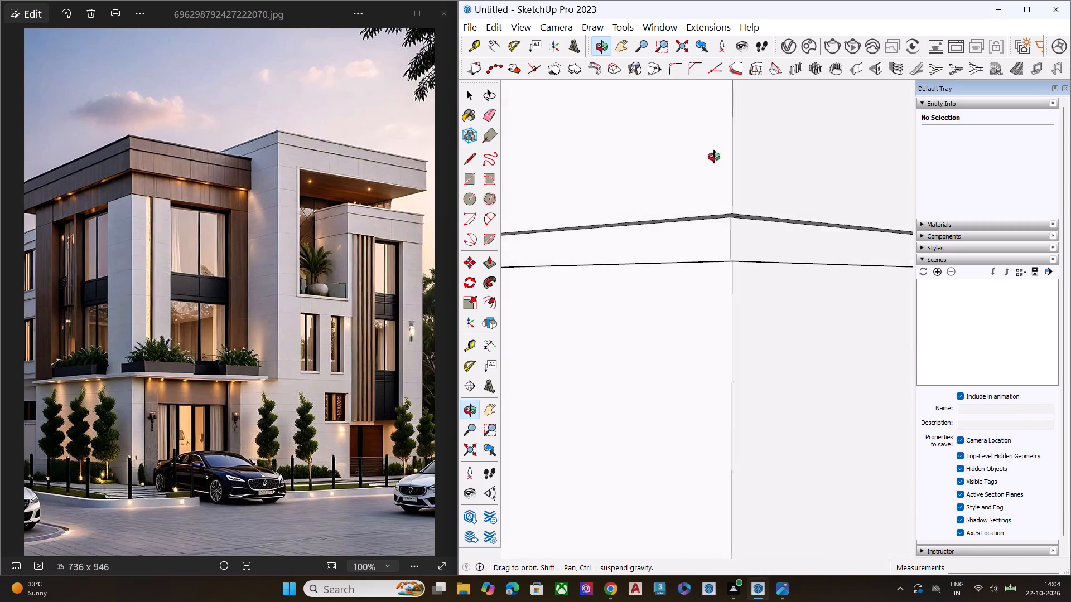
middle_click_drag(714, 157, 770, 126)
scroll(760, 191, "up", 1)
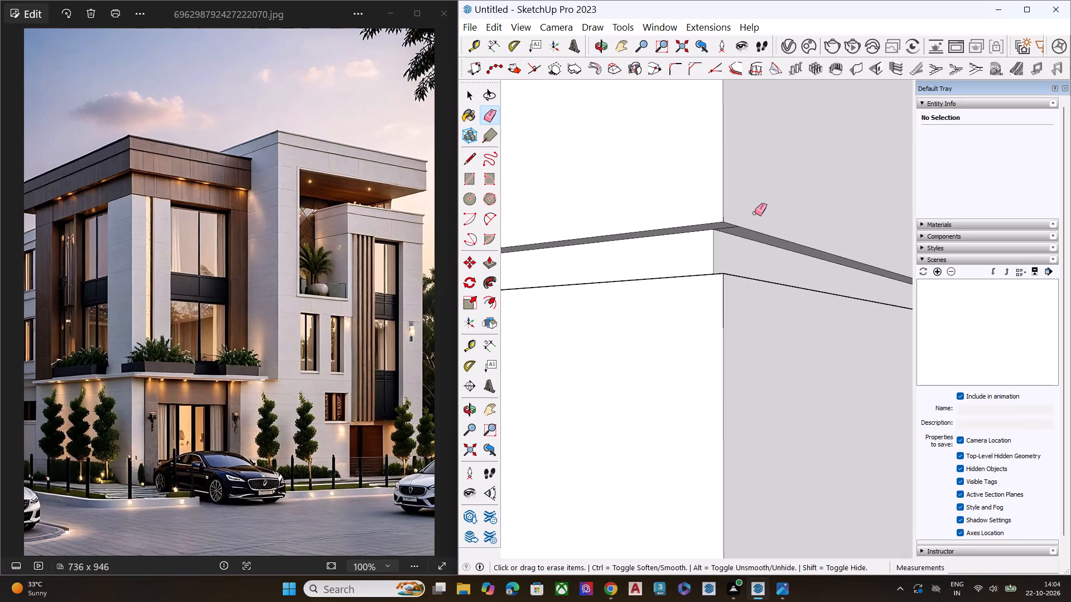
scroll(755, 213, "up", 5)
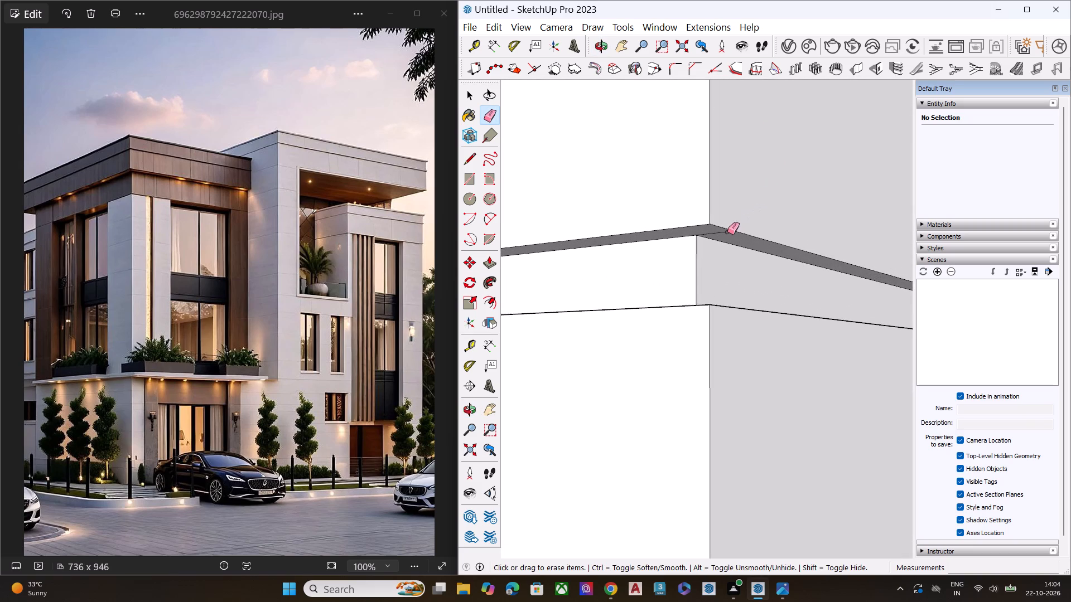
scroll(727, 232, "up", 3)
middle_click_drag(732, 221, 754, 174)
scroll(753, 184, "up", 5)
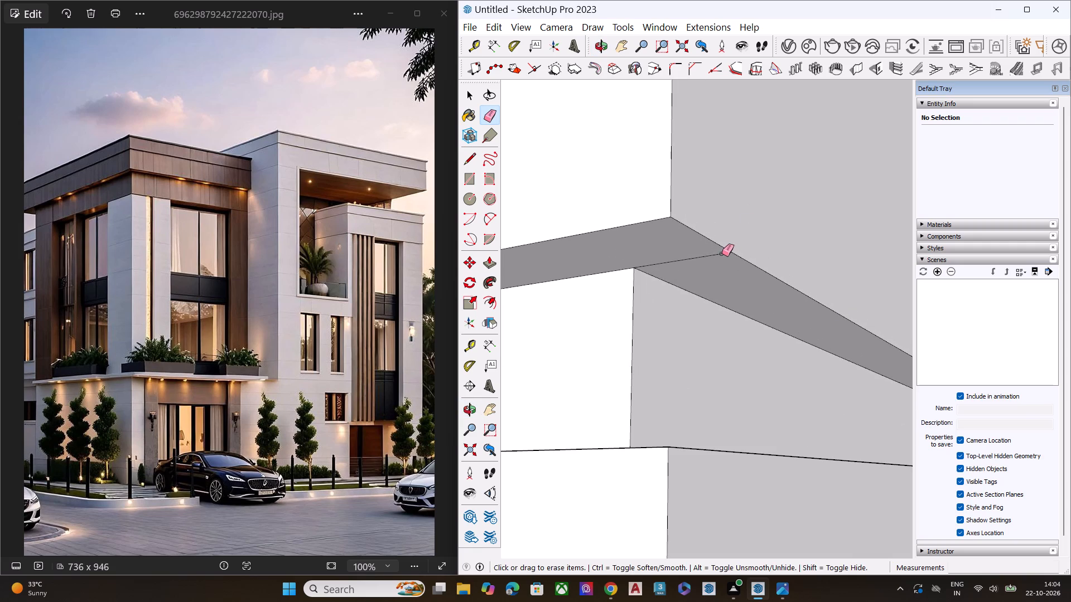
left_click(721, 254)
key("space")
Examine the tall block's finished fascia groove and the neighbouring lower block with its vertical panels.
scroll(649, 241, "down", 2)
scroll(649, 241, "up", 1)
scroll(649, 241, "down", 5)
scroll(734, 193, "down", 10)
middle_click_drag(735, 207, 729, 251)
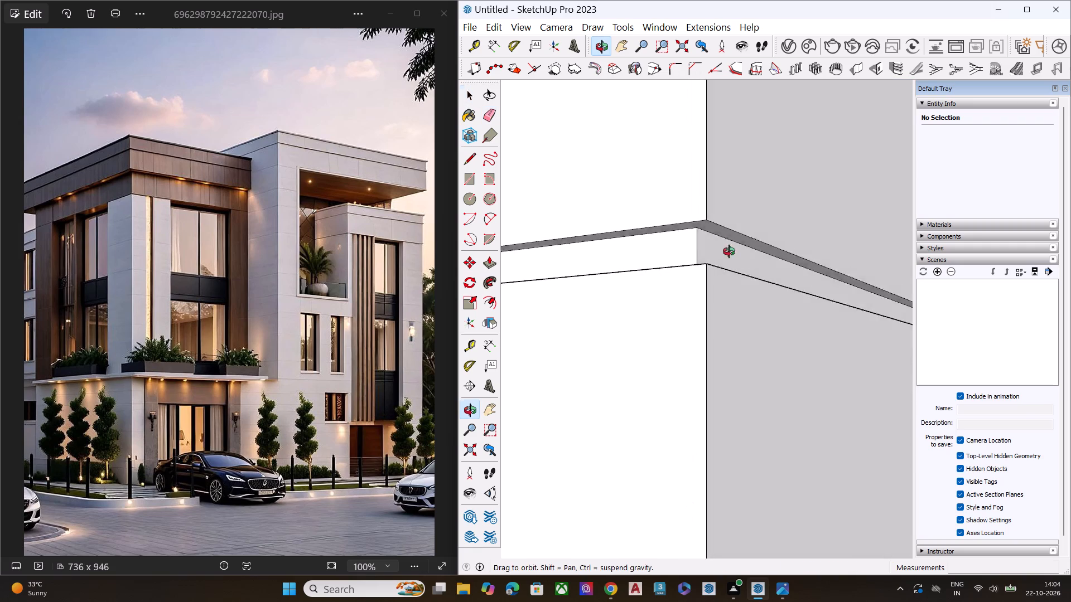
middle_click_drag(729, 251, 640, 295)
scroll(721, 216, "down", 5)
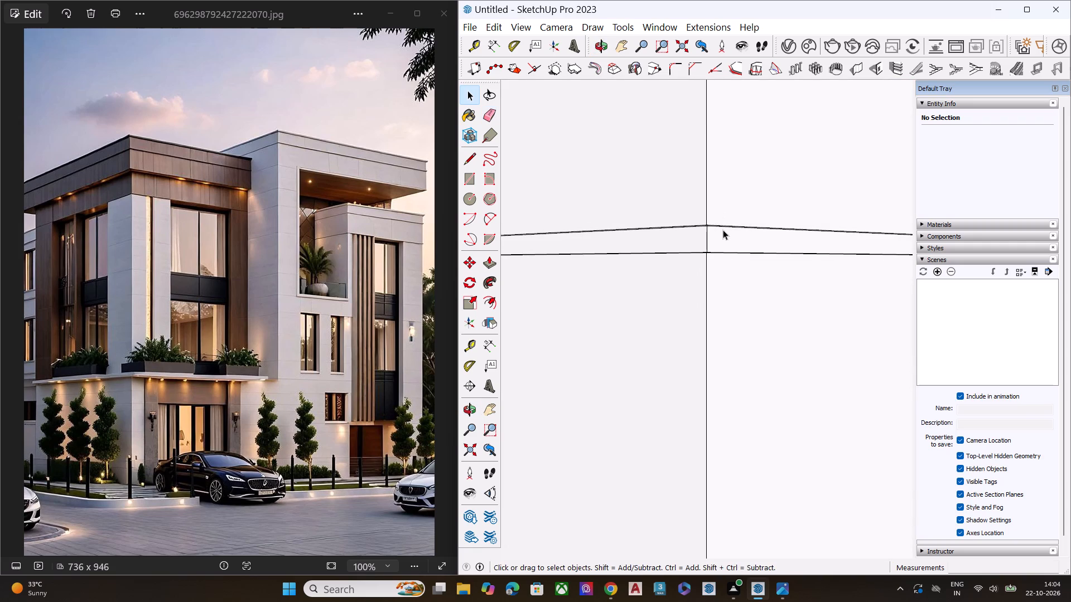
scroll(693, 229, "down", 3)
scroll(689, 230, "up", 1)
scroll(688, 230, "down", 5)
scroll(649, 214, "up", 1)
scroll(649, 214, "down", 1)
scroll(649, 215, "up", 1)
scroll(649, 216, "down", 14)
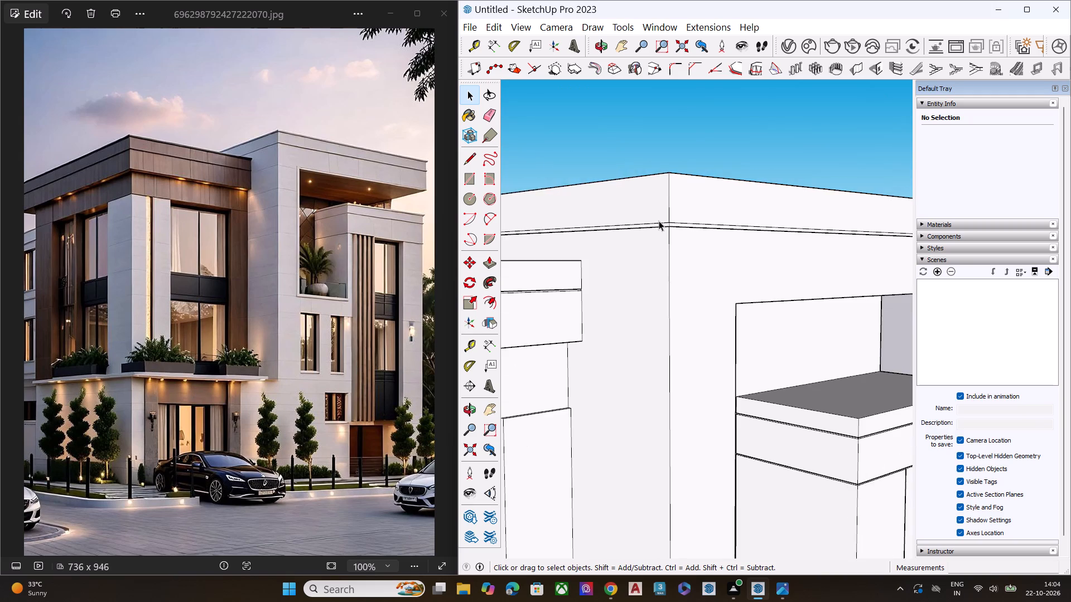
scroll(659, 221, "down", 9)
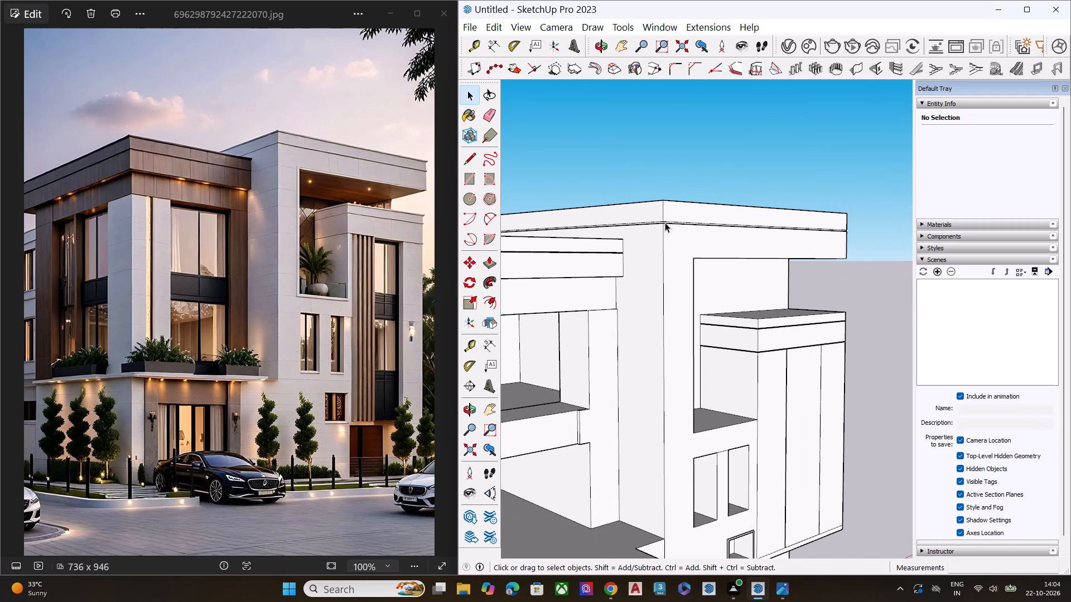
scroll(674, 224, "down", 5)
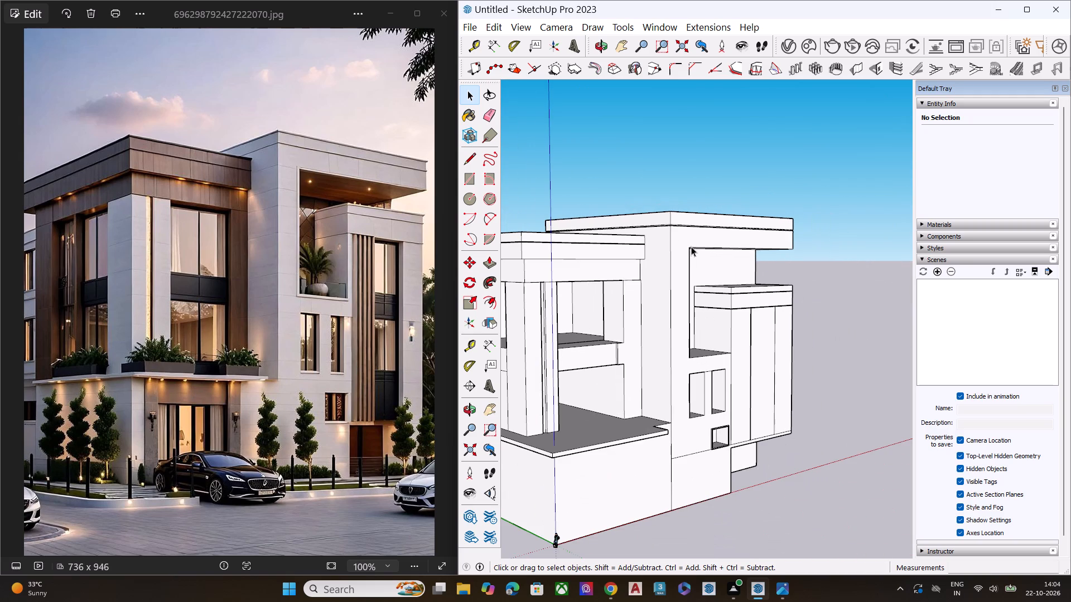
scroll(712, 290, "up", 3)
scroll(763, 329, "up", 3)
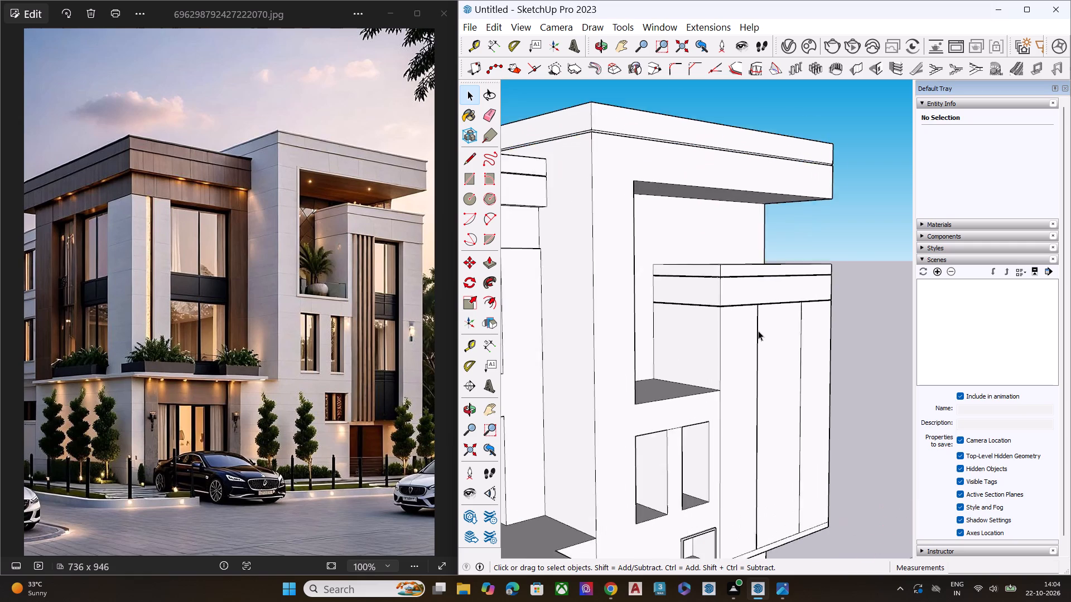
Raise the lower block's roof top face about 4 5/8" with Push/Pull, forming a separate thin cap band above the fascia.
scroll(758, 331, "up", 2)
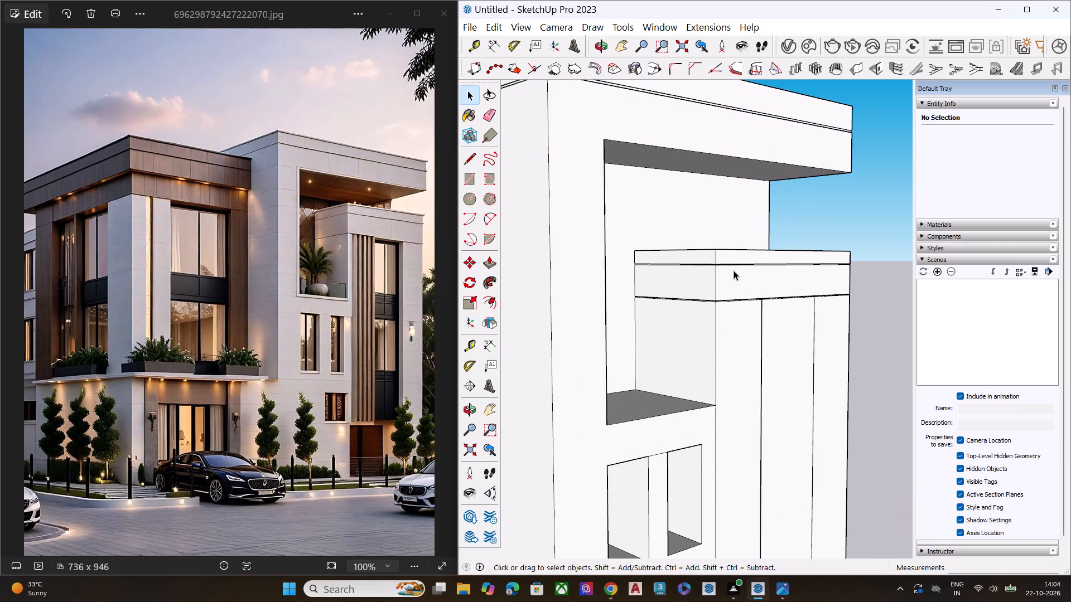
scroll(735, 270, "up", 14)
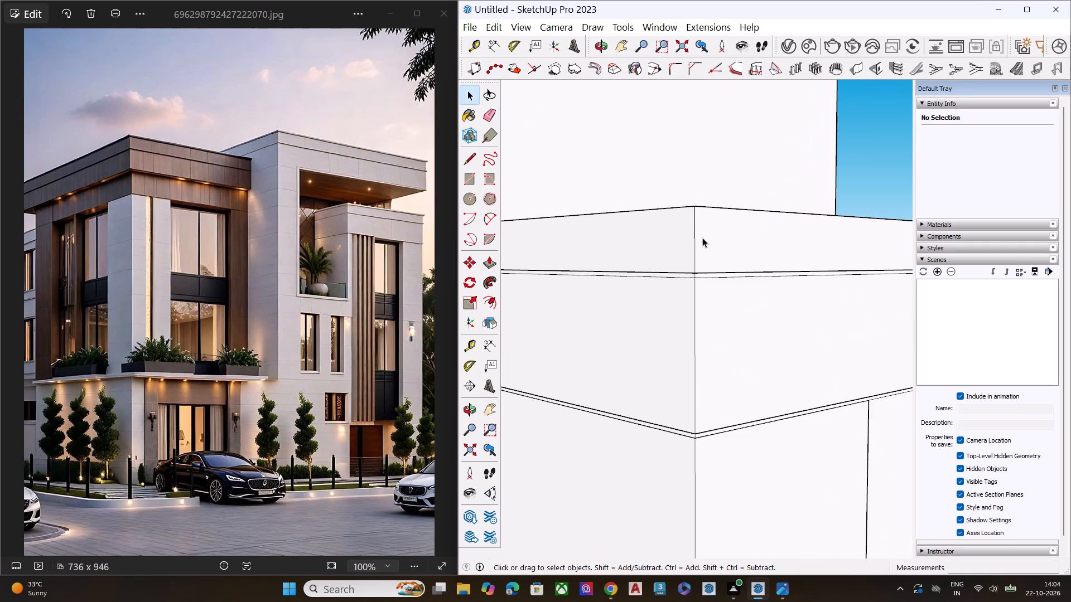
middle_click_drag(702, 237, 706, 285)
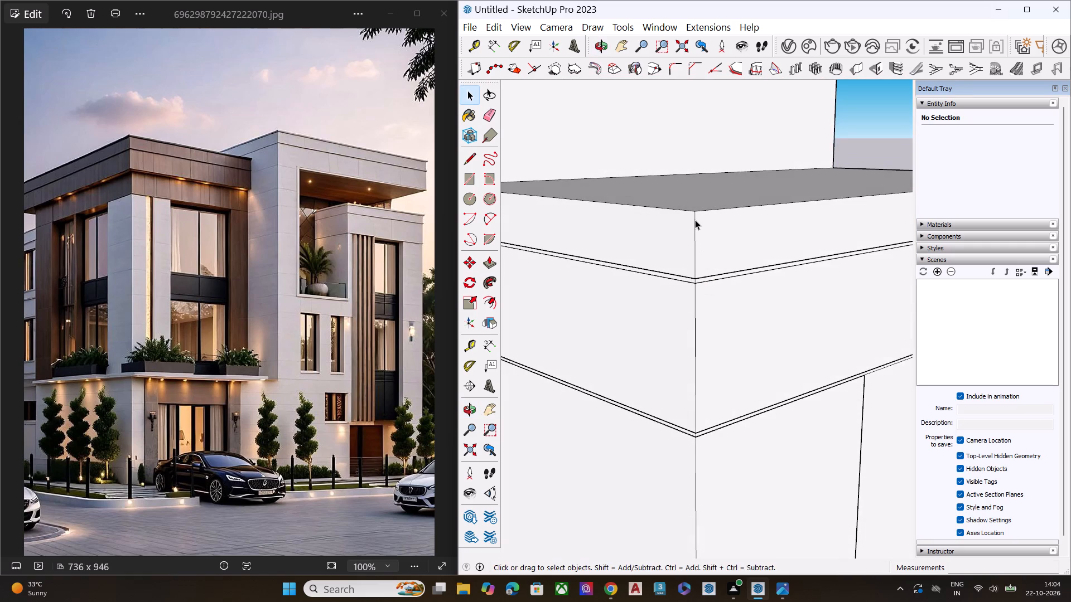
middle_click_drag(695, 220, 699, 267)
left_click(726, 182)
key("p")
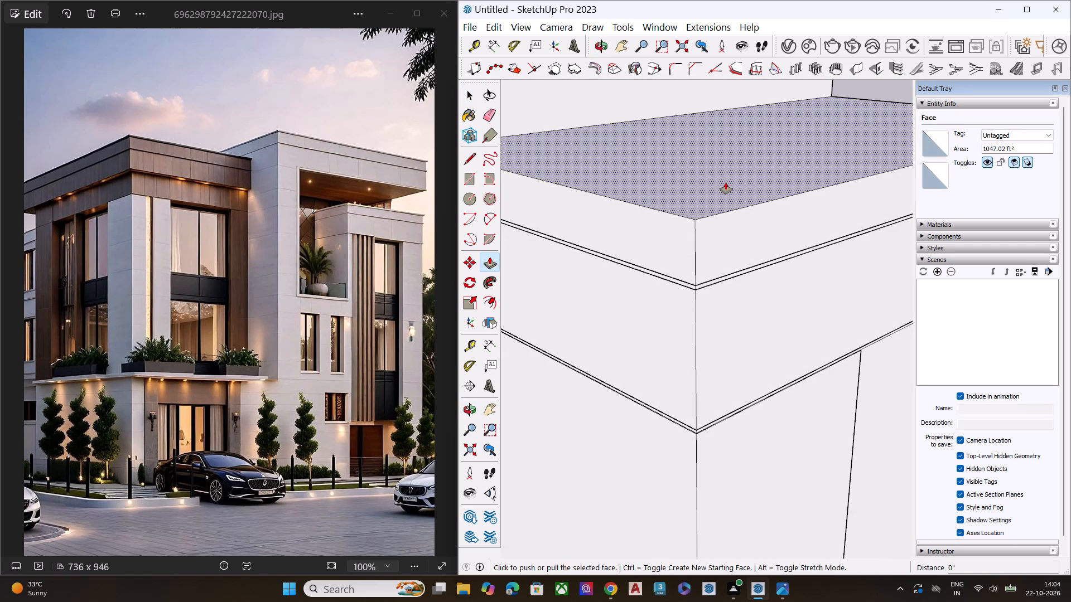
left_click(726, 182)
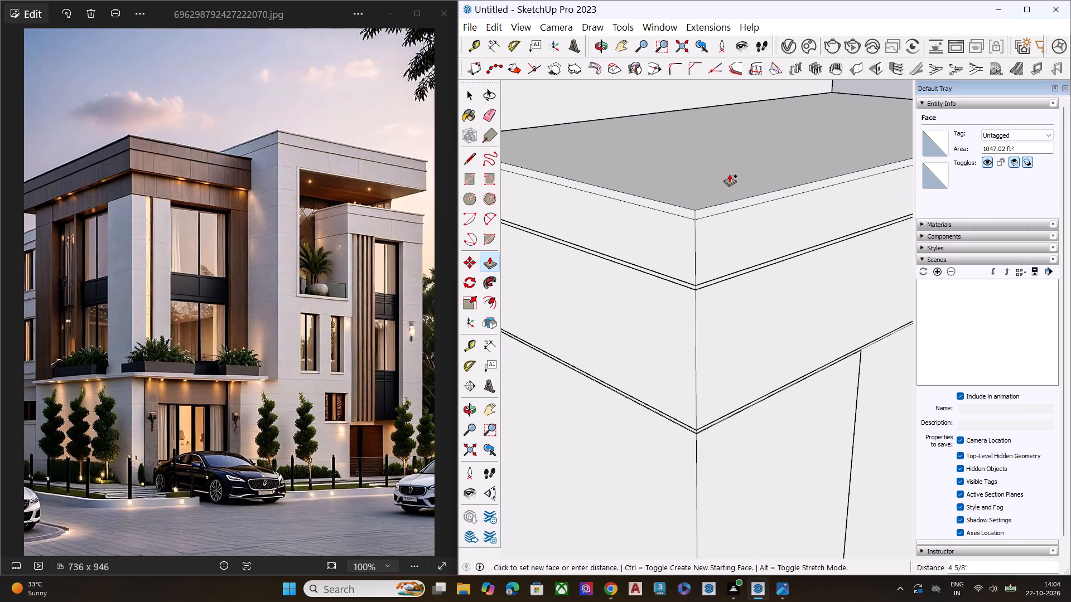
left_click(730, 174)
key("space")
Pull the front face of the lower block's thin cap band outward about 3" with Push/Pull, following the reference photo's roof edge.
scroll(699, 208, "up", 3)
scroll(699, 208, "down", 2)
scroll(699, 208, "up", 3)
middle_click_drag(708, 211, 721, 201)
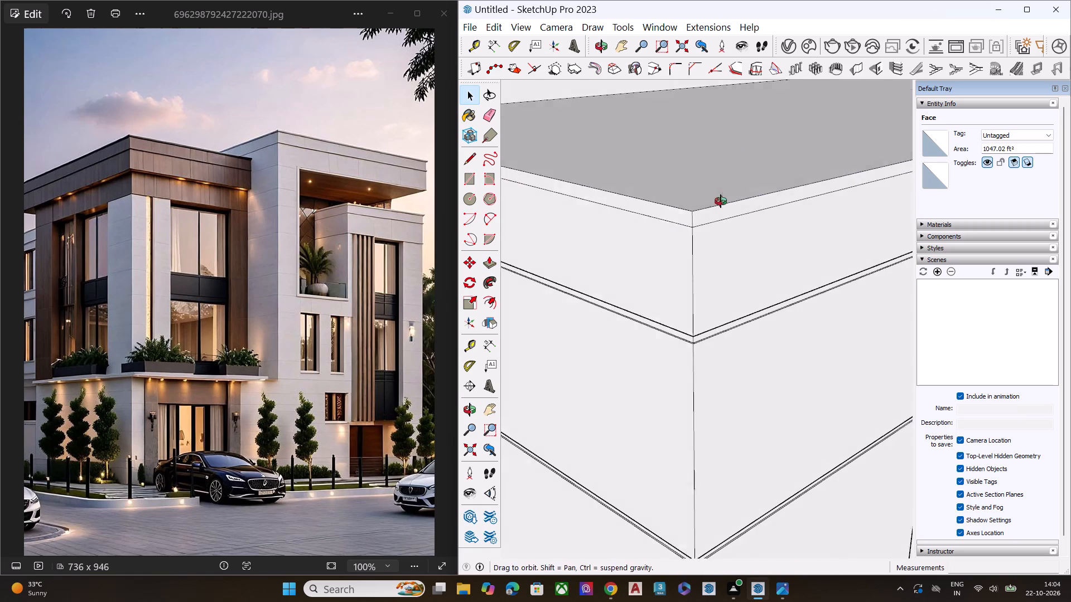
middle_click_drag(721, 201, 763, 177)
scroll(398, 241, "up", 9)
scroll(365, 190, "up", 1)
scroll(365, 190, "down", 1)
scroll(364, 190, "up", 2)
scroll(364, 190, "down", 1)
scroll(363, 190, "up", 5)
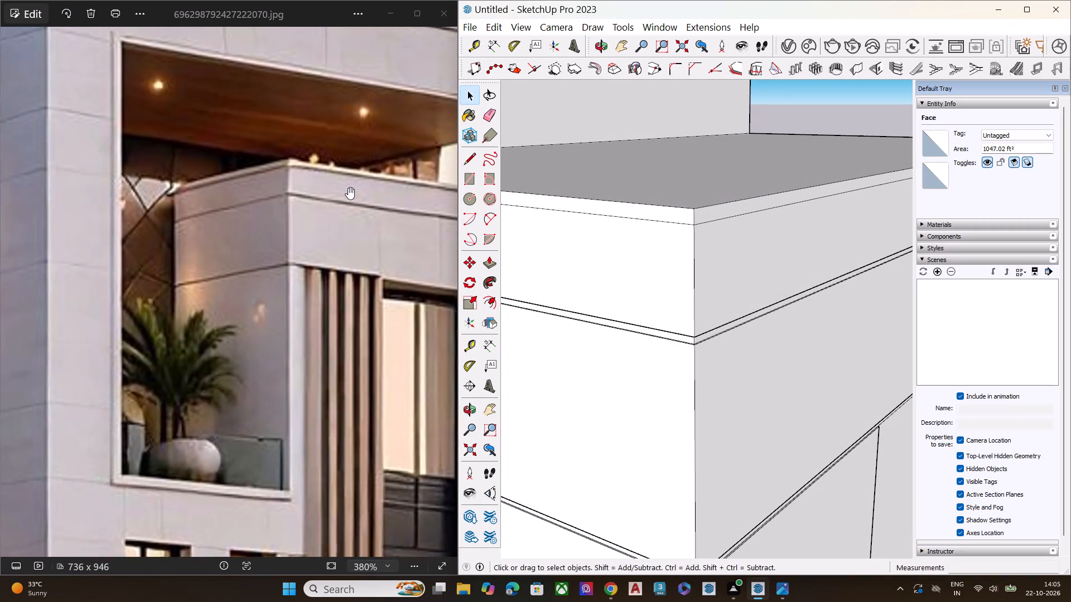
scroll(320, 191, "up", 4)
key("space")
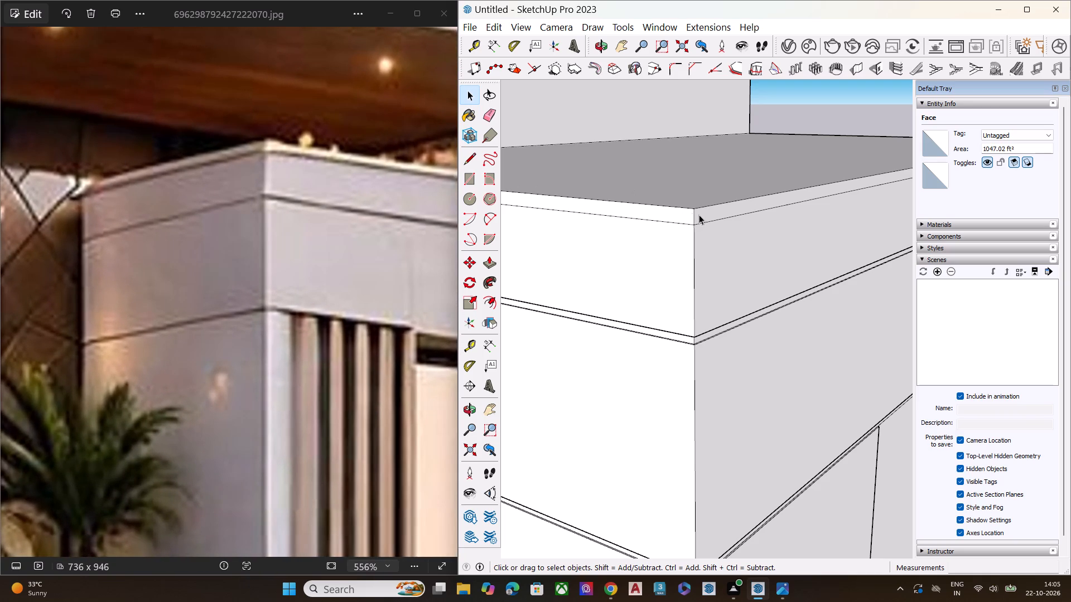
left_click(703, 216)
key("p")
left_click(706, 219)
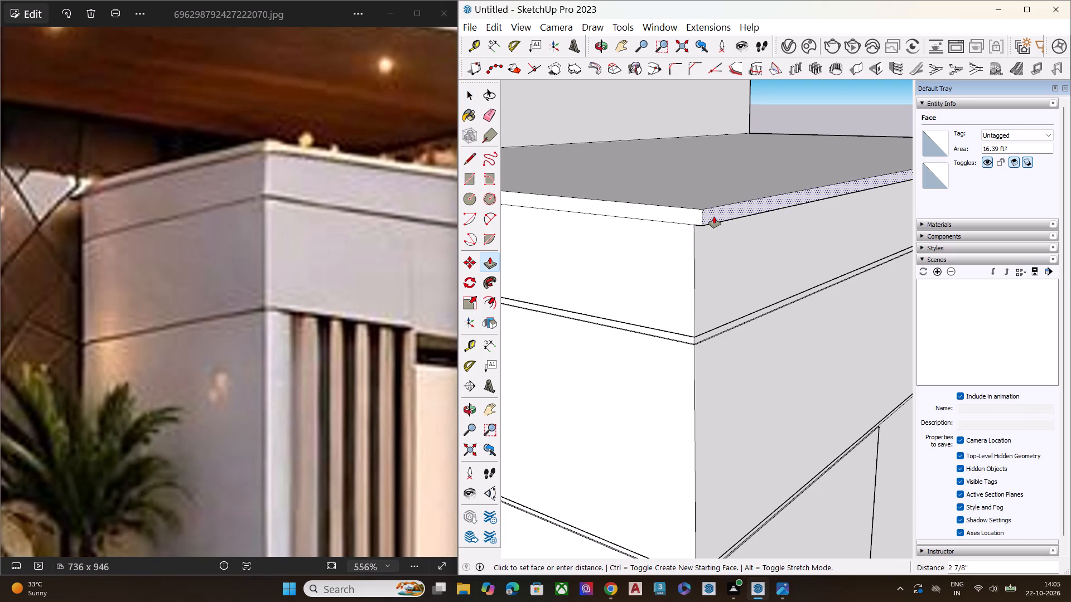
middle_click_drag(715, 215, 786, 110)
scroll(787, 123, "up", 1)
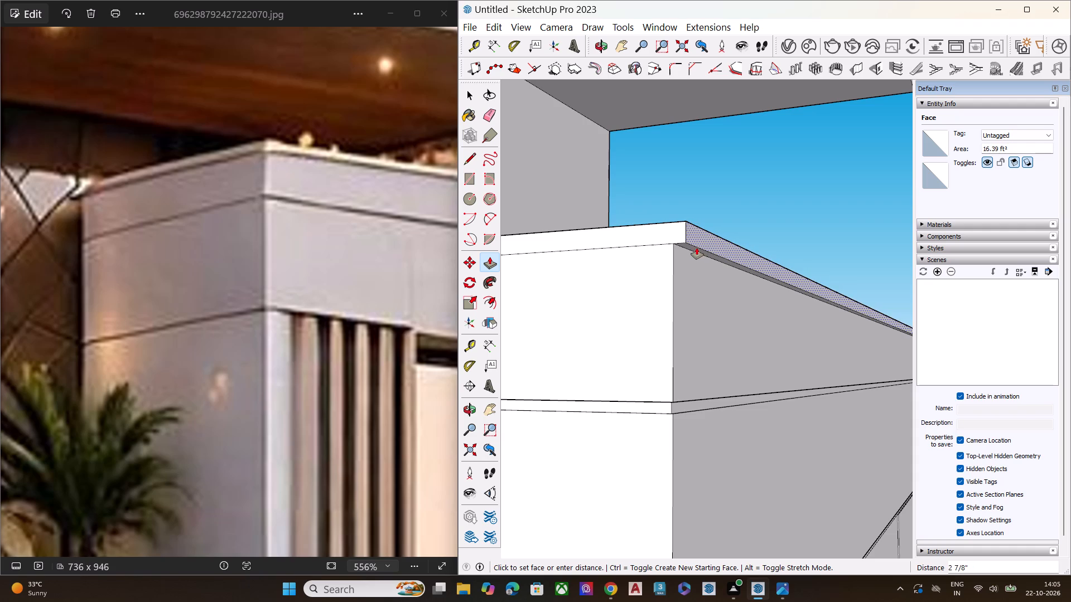
left_click(699, 246)
key("space")
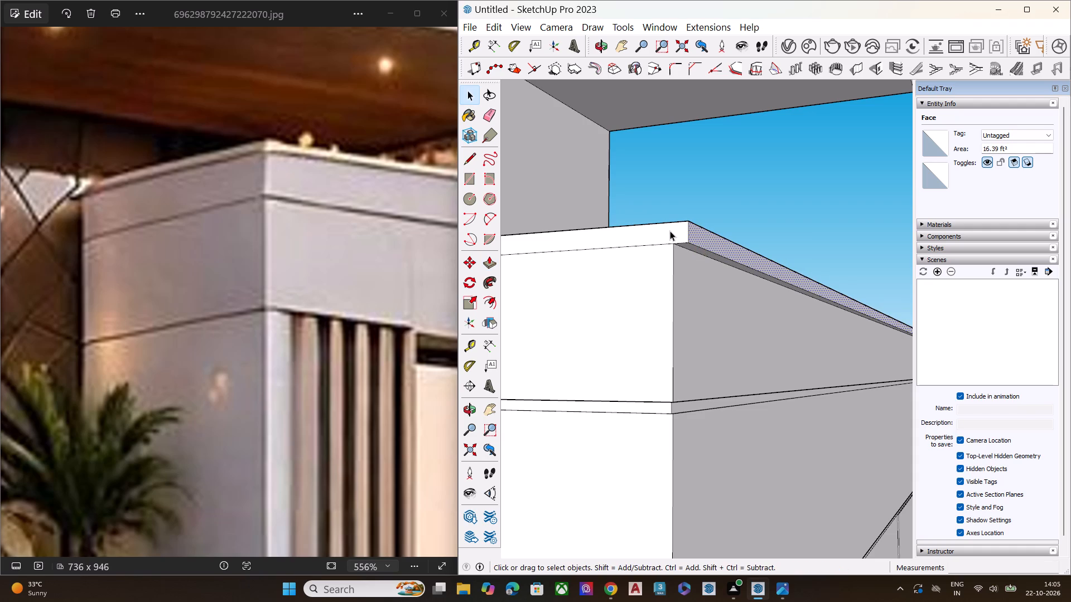
Pull the cap band's adjoining side face, on the balcony side, outward about 1 13/16" with Push/Pull.
left_click(670, 231)
middle_click_drag(687, 229, 514, 254)
scroll(640, 244, "up", 5)
key("p")
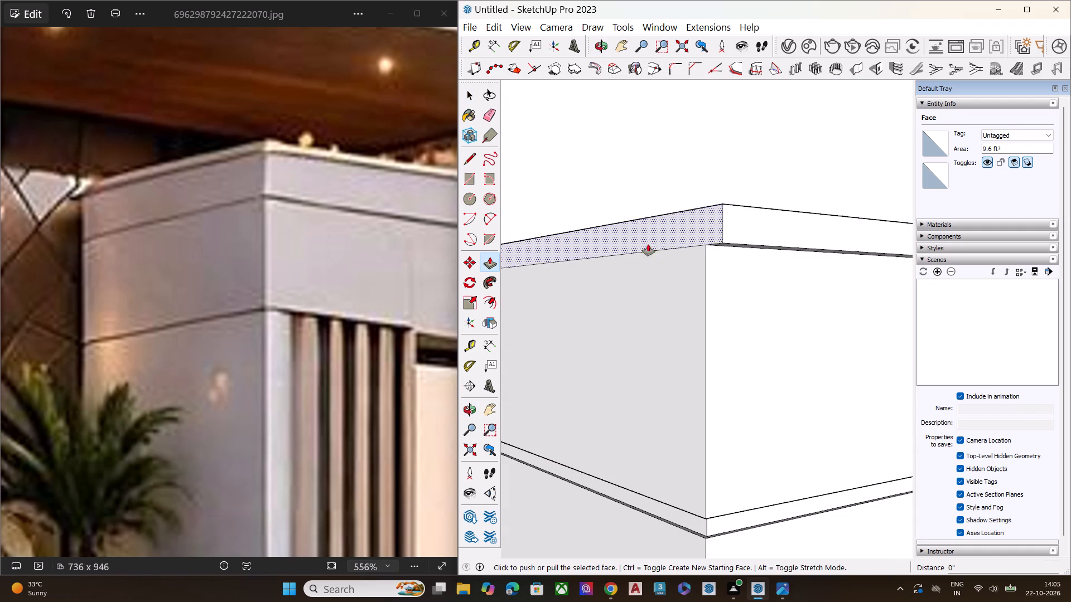
left_click(687, 232)
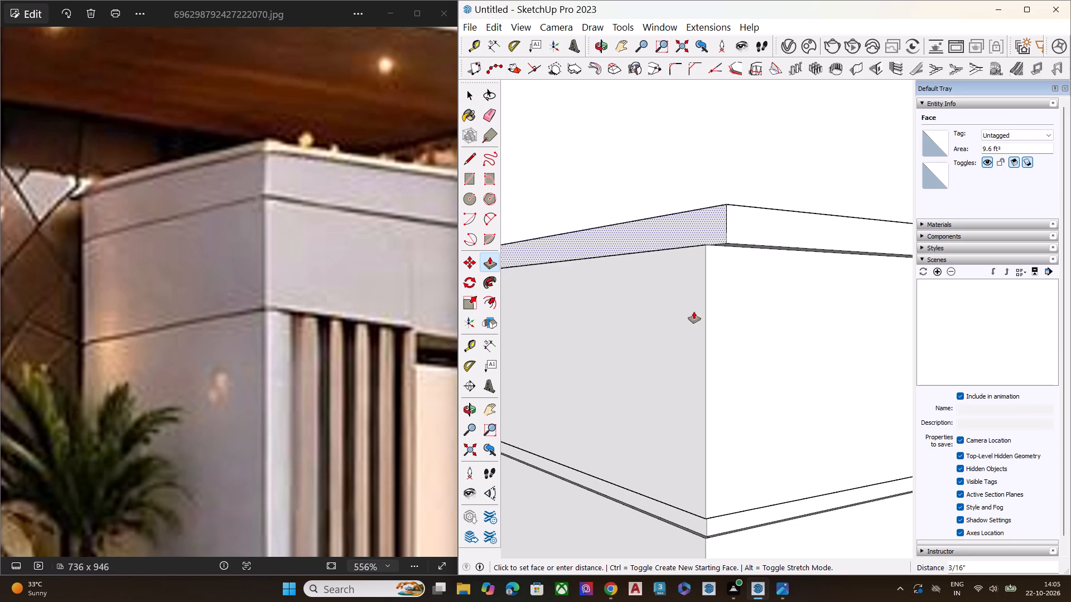
middle_click_drag(702, 276, 568, 251)
scroll(702, 276, "up", 1)
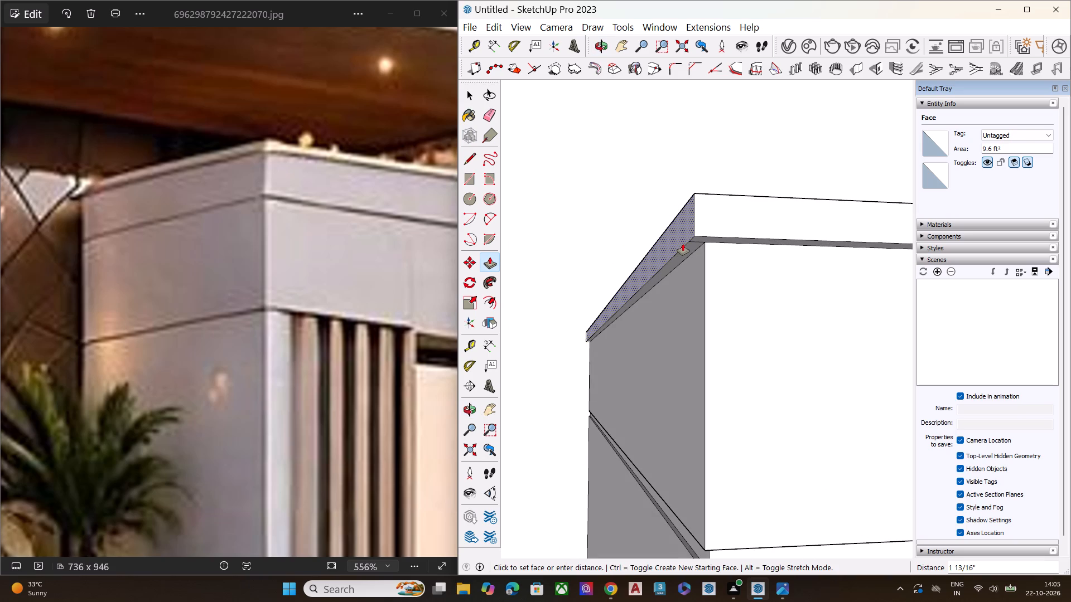
left_click(683, 242)
key("space")
Pull the cap band's balcony-side face slightly further outward with Push/Pull to deepen its overhang.
middle_click_drag(669, 253, 692, 163)
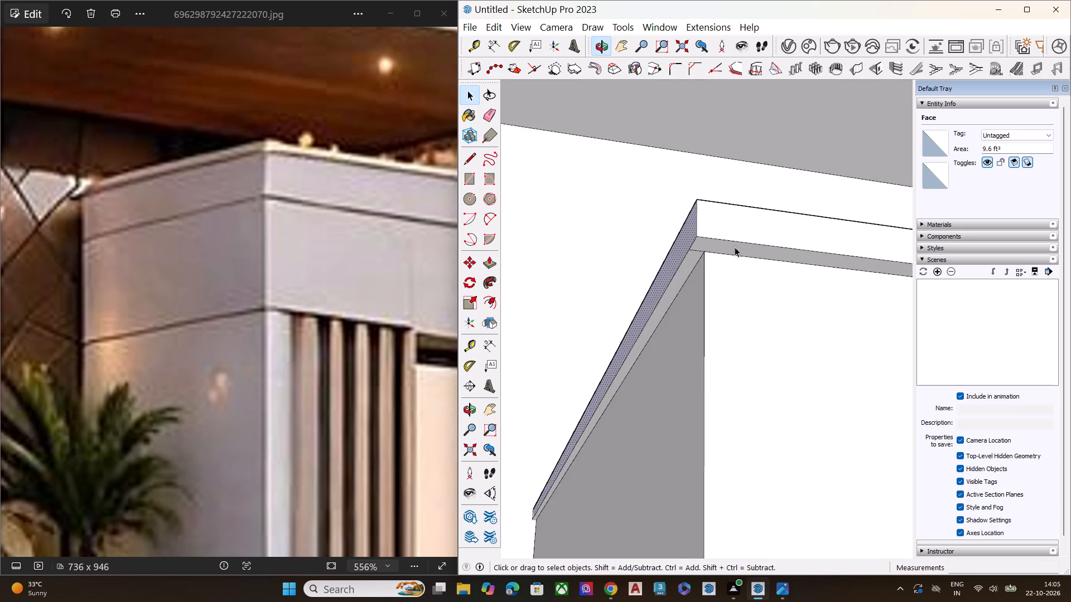
scroll(737, 255, "up", 5)
key("p")
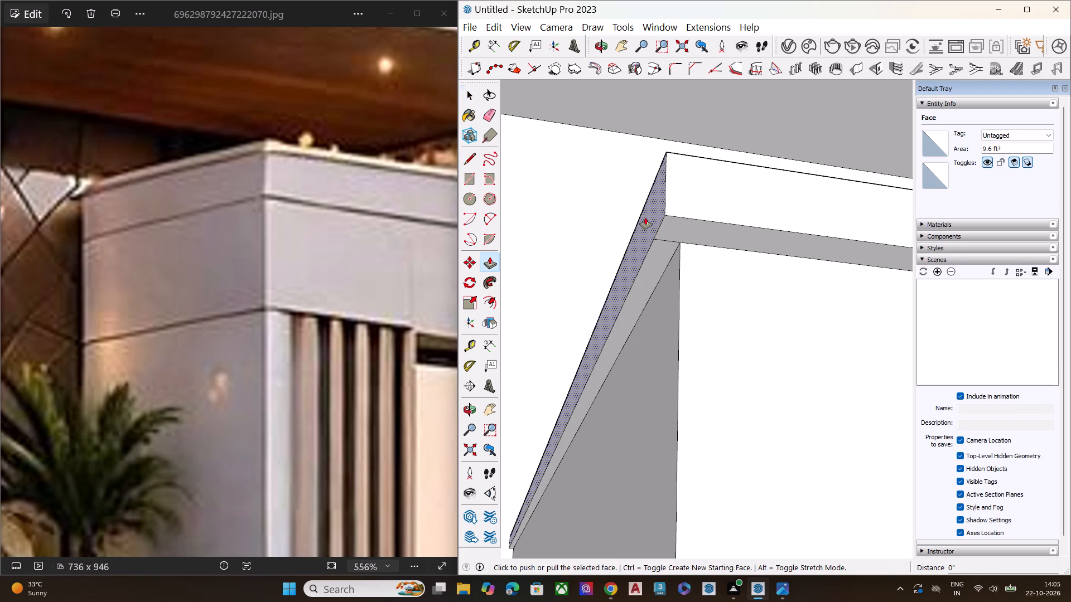
left_click(645, 217)
left_click(640, 220)
key("space")
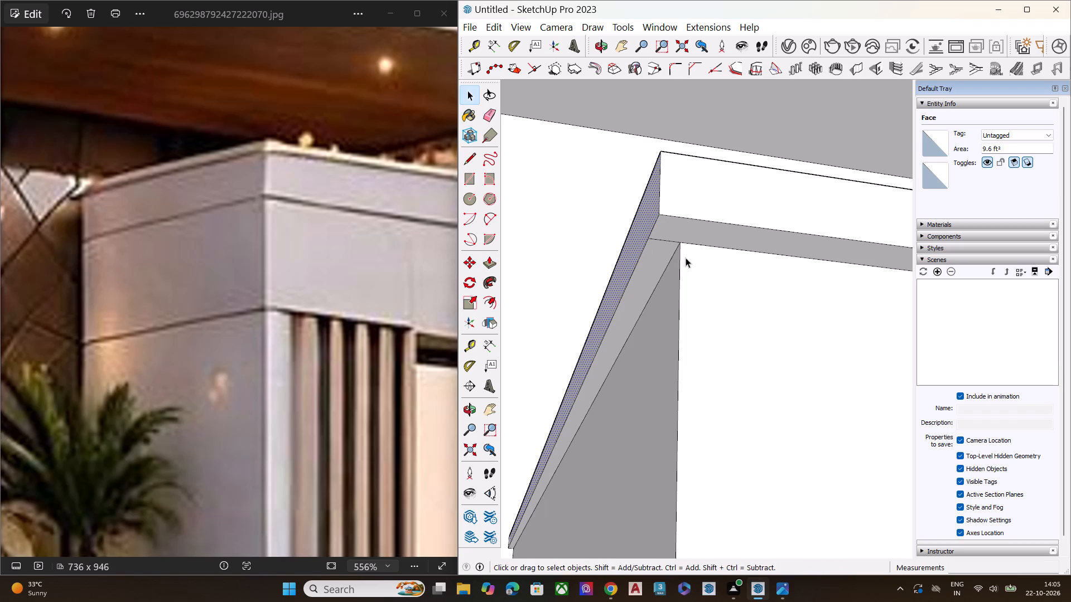
Erase the leftover edge on the underside of the cap band at its overhanging corner.
key("e")
left_click(669, 240)
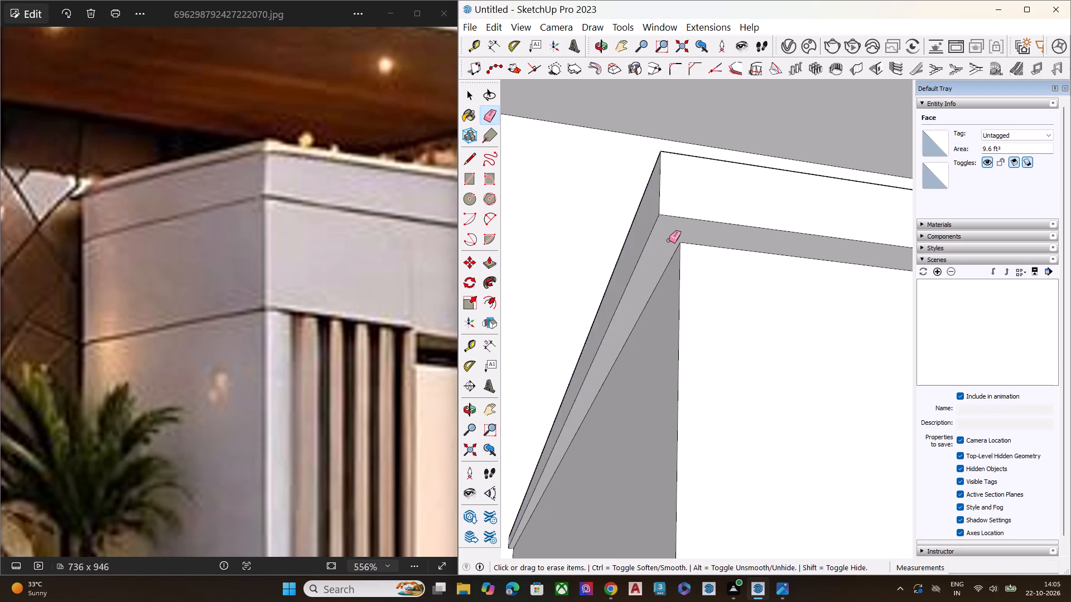
key("space")
Examine the lower block's cap overhang and the balcony opening against the reference photo.
scroll(595, 254, "down", 18)
left_click(855, 216)
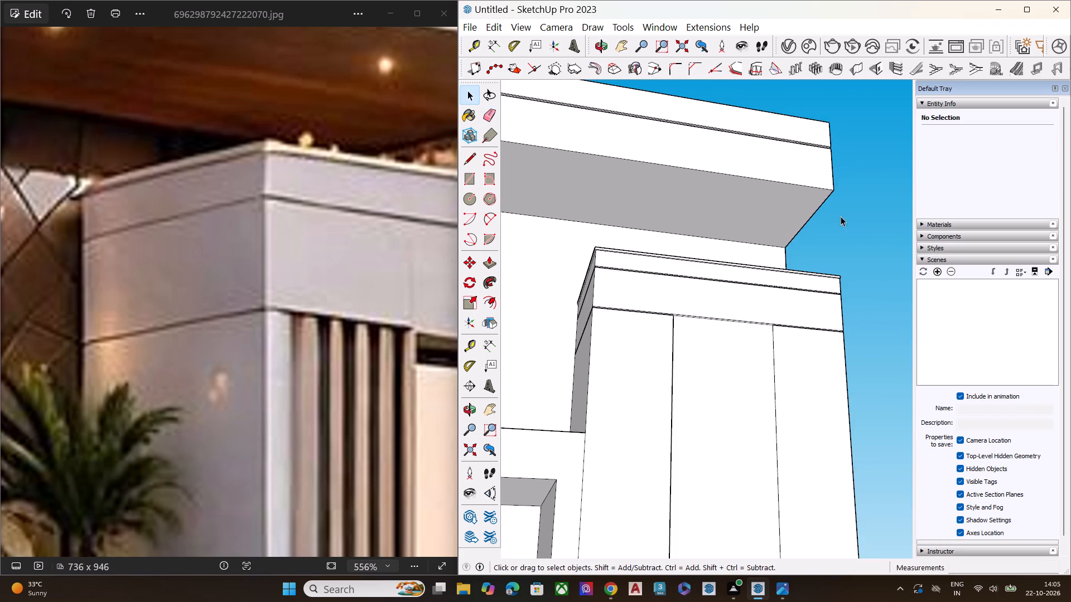
scroll(838, 195, "down", 8)
scroll(828, 220, "up", 1)
middle_click_drag(753, 244, 786, 392)
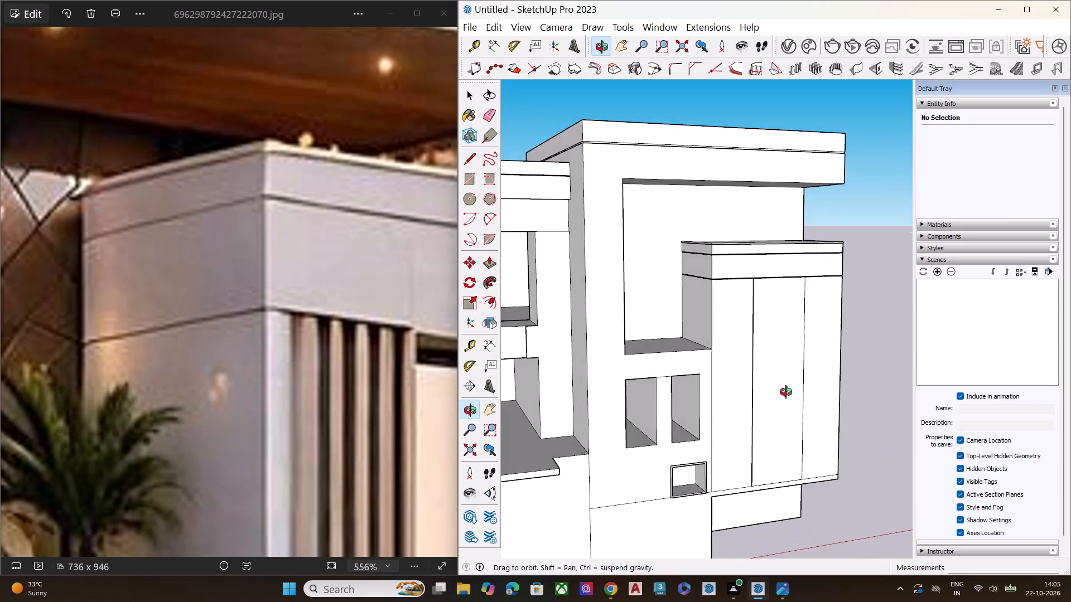
middle_click_drag(786, 392, 786, 392)
middle_click(786, 392)
scroll(769, 274, "up", 2)
scroll(770, 270, "down", 1)
scroll(770, 270, "up", 2)
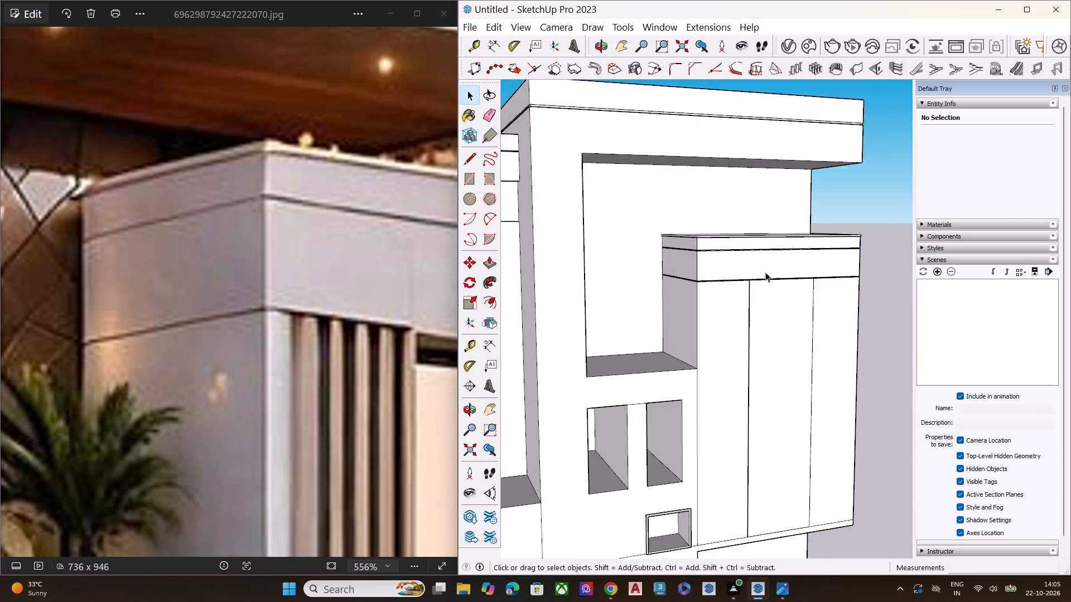
scroll(765, 272, "up", 6)
scroll(673, 304, "down", 7)
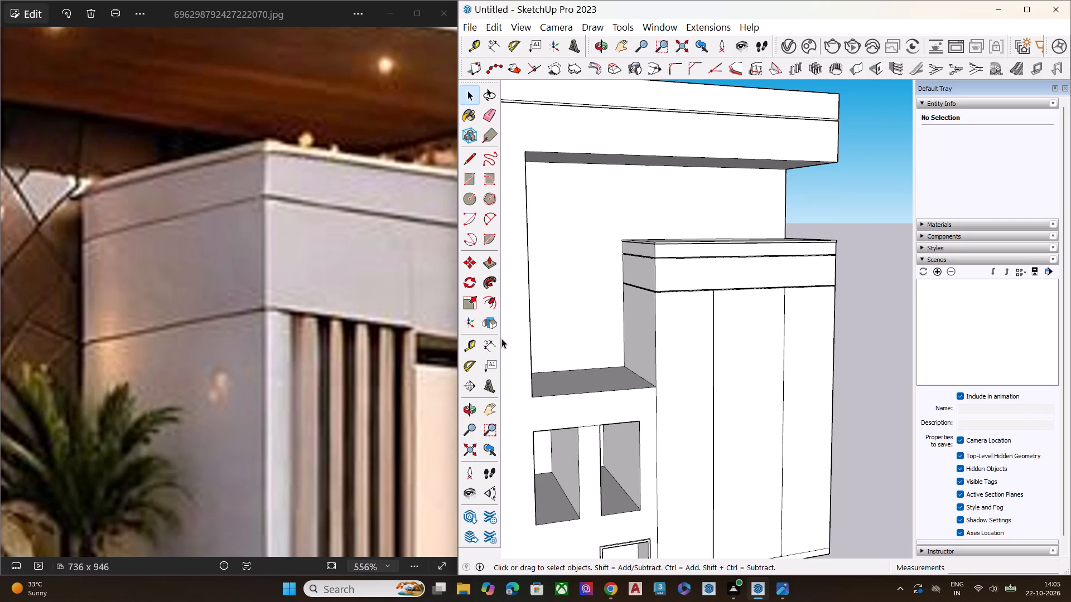
scroll(306, 287, "down", 9)
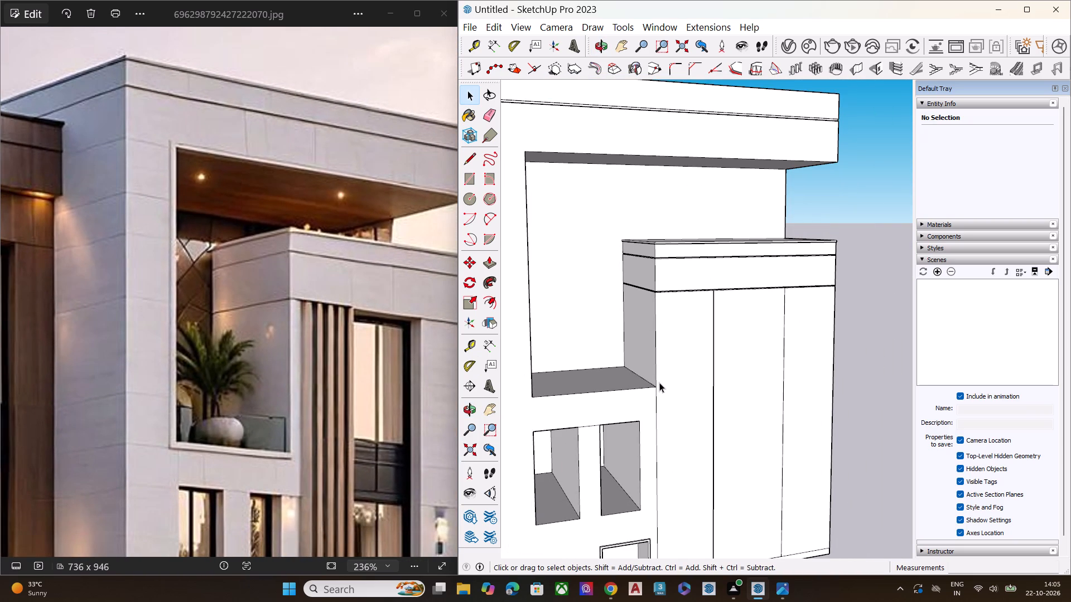
scroll(632, 397, "up", 1)
scroll(678, 380, "down", 4)
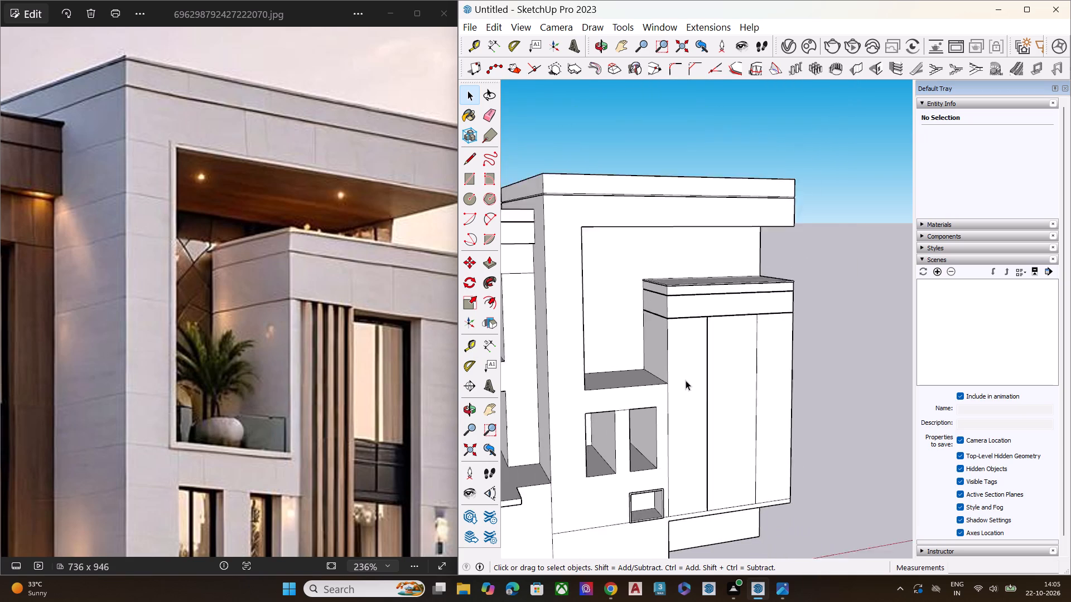
scroll(686, 380, "down", 2)
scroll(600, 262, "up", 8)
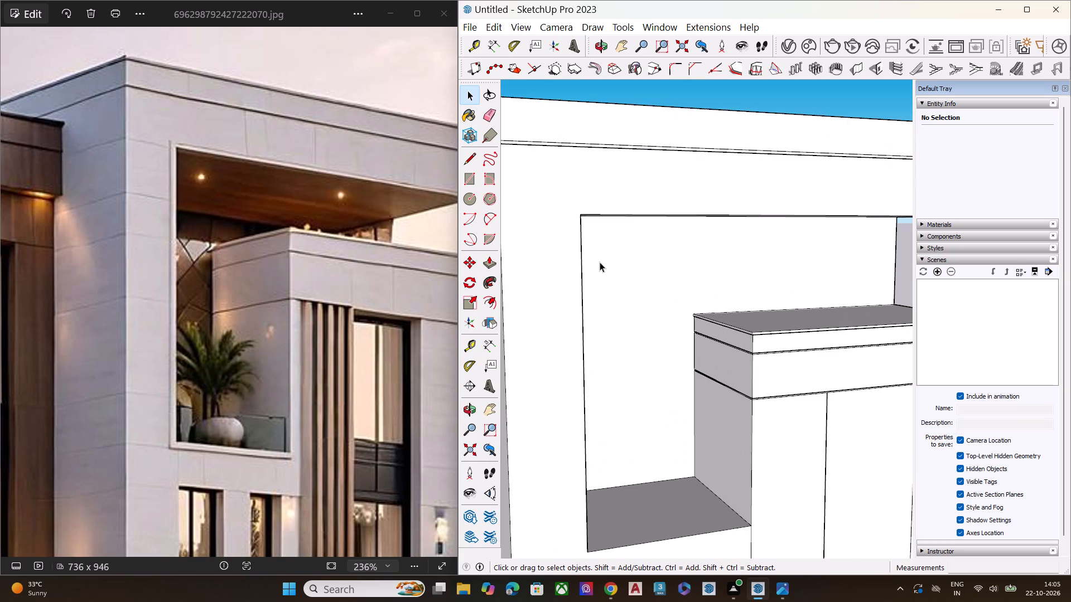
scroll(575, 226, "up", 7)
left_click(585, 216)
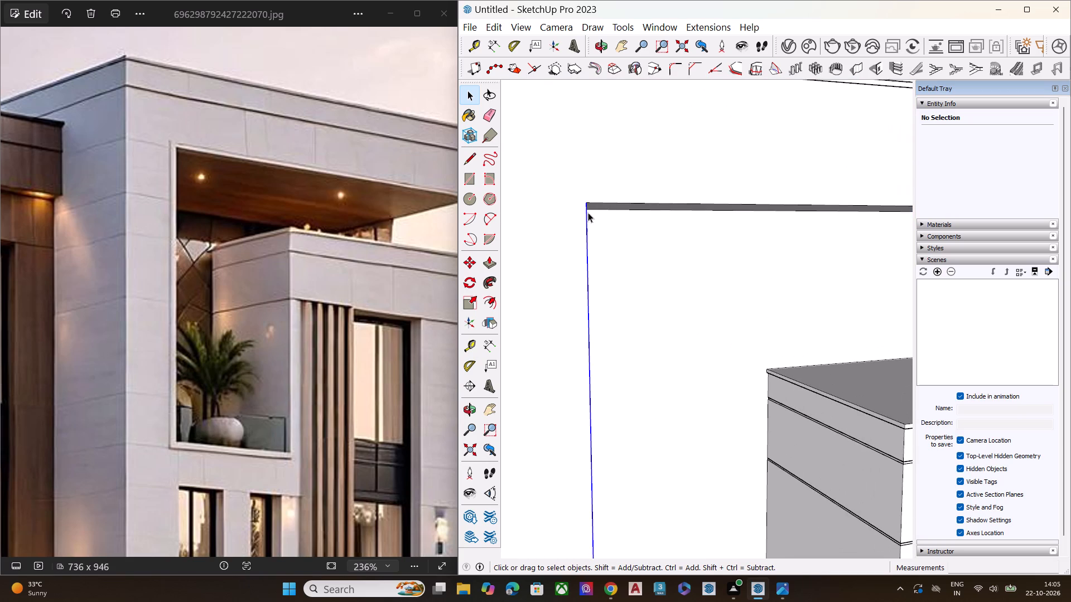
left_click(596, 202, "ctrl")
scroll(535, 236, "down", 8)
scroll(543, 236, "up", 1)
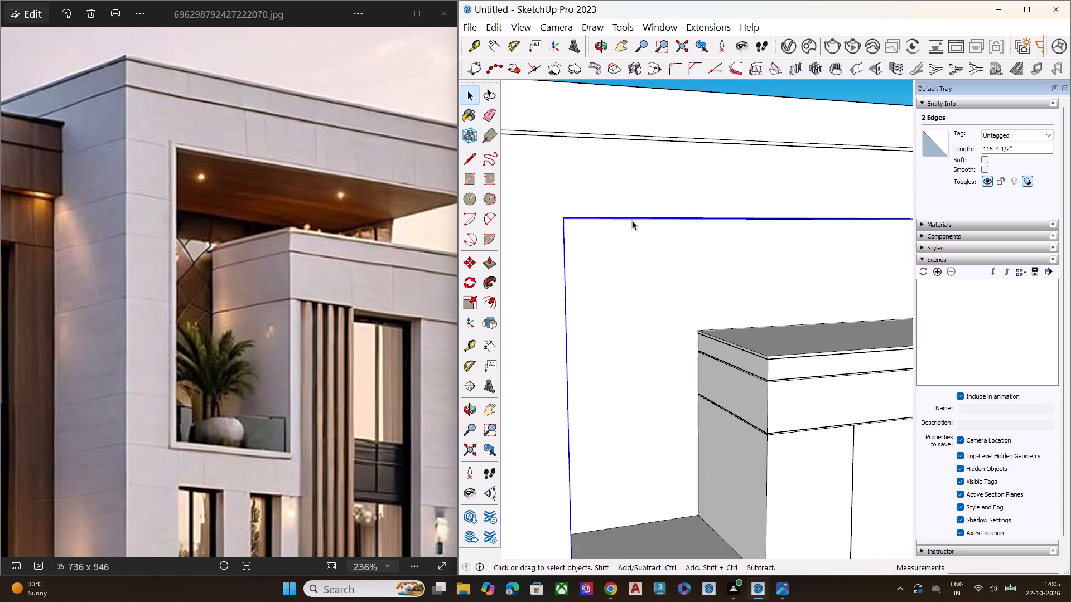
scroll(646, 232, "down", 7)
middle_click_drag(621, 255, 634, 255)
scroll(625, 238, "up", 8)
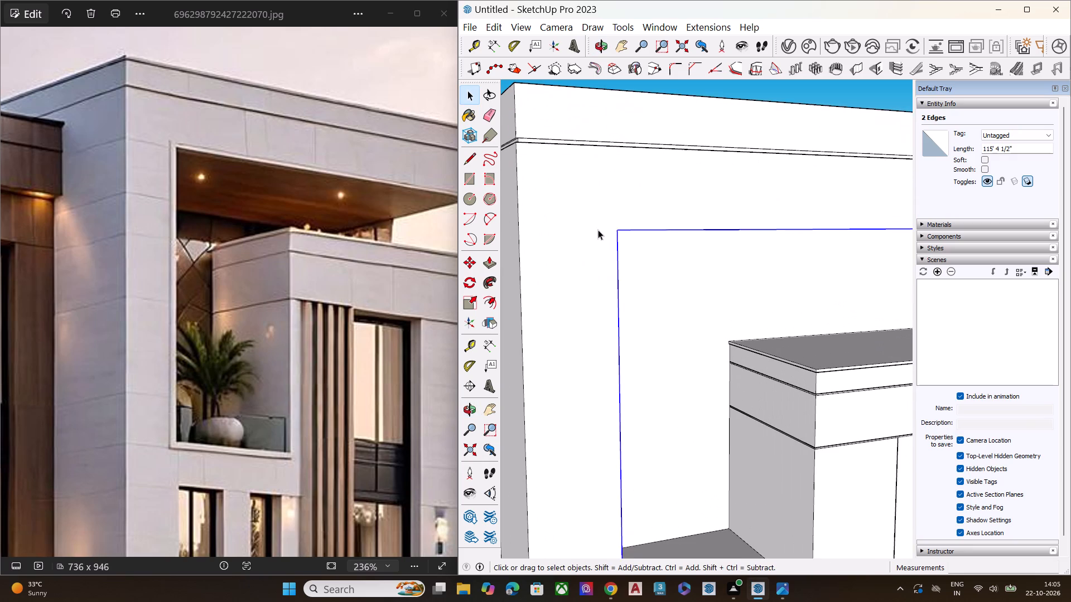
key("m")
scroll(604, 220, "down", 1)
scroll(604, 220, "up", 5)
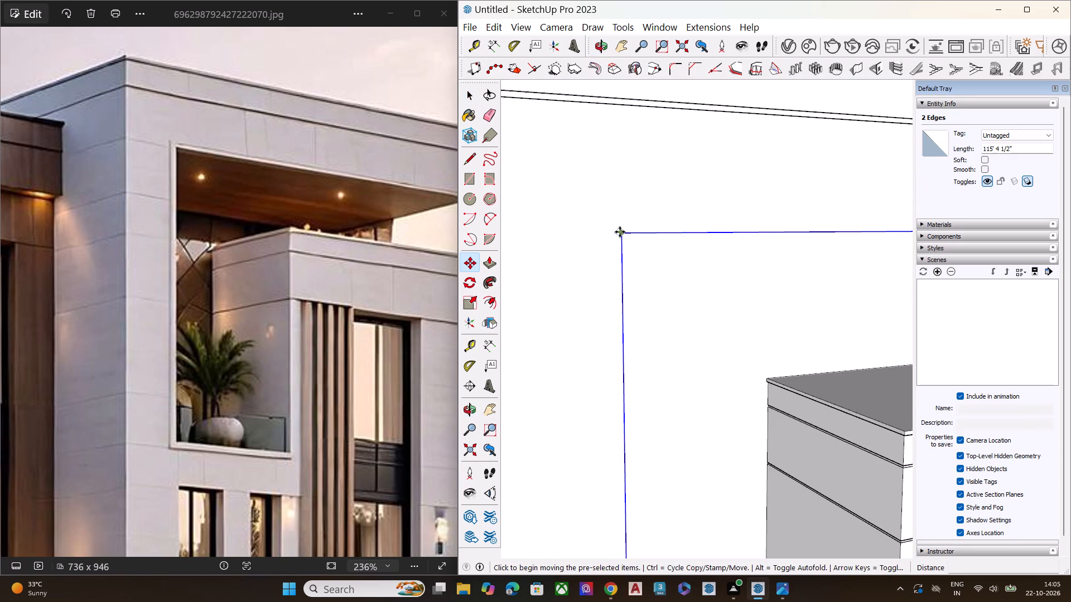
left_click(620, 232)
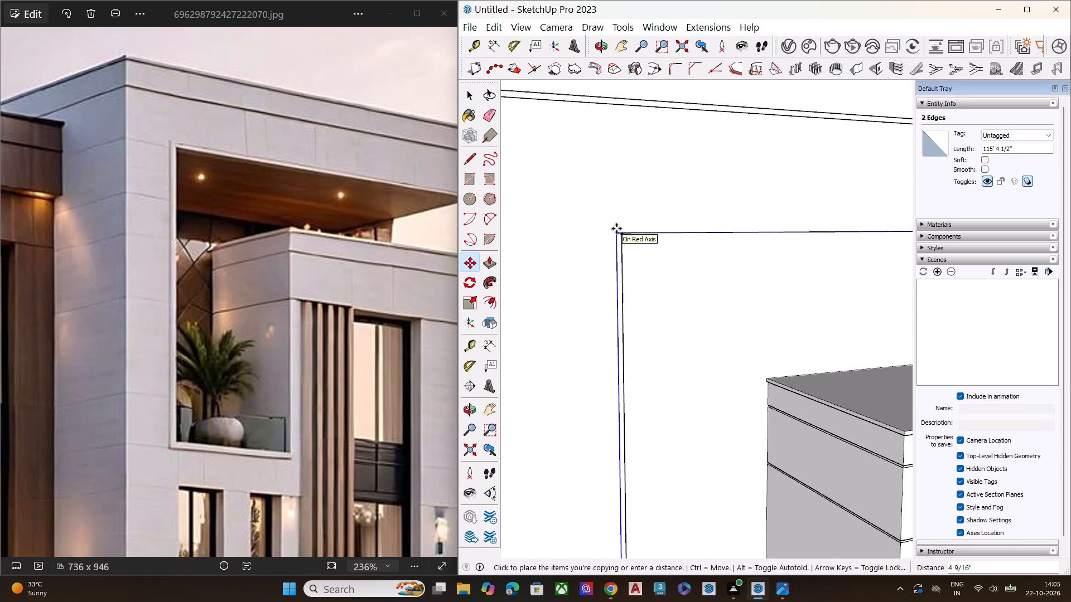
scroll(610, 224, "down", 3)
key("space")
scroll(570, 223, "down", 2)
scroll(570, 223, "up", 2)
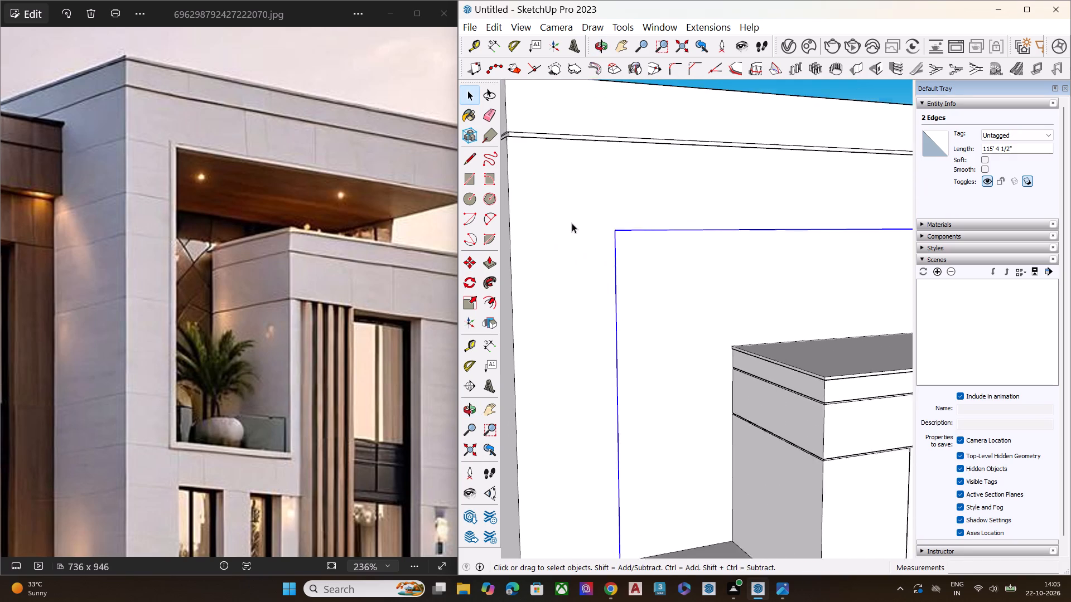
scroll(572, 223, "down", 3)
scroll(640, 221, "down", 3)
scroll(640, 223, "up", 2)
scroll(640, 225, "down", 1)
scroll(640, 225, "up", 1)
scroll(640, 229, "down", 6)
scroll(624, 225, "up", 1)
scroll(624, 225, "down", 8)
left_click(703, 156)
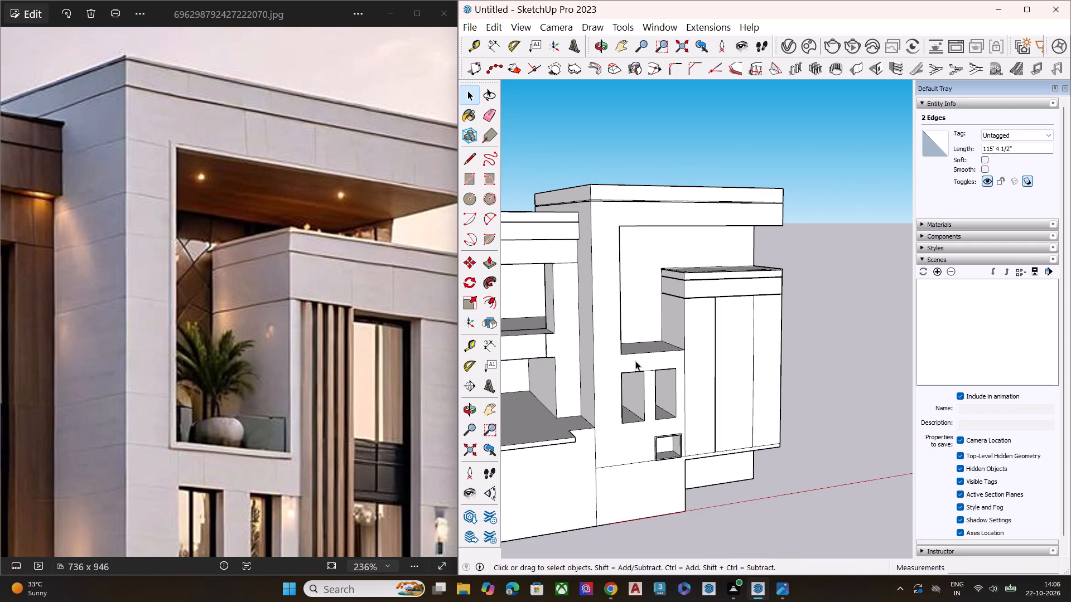
Draw a horizontal line about 26' long just below the balcony opening, from the lower block's edge to slightly past the opening's far side.
middle_click_drag(630, 361, 582, 356)
scroll(582, 351, "up", 11)
middle_click_drag(639, 378, 595, 378)
scroll(798, 397, "up", 5)
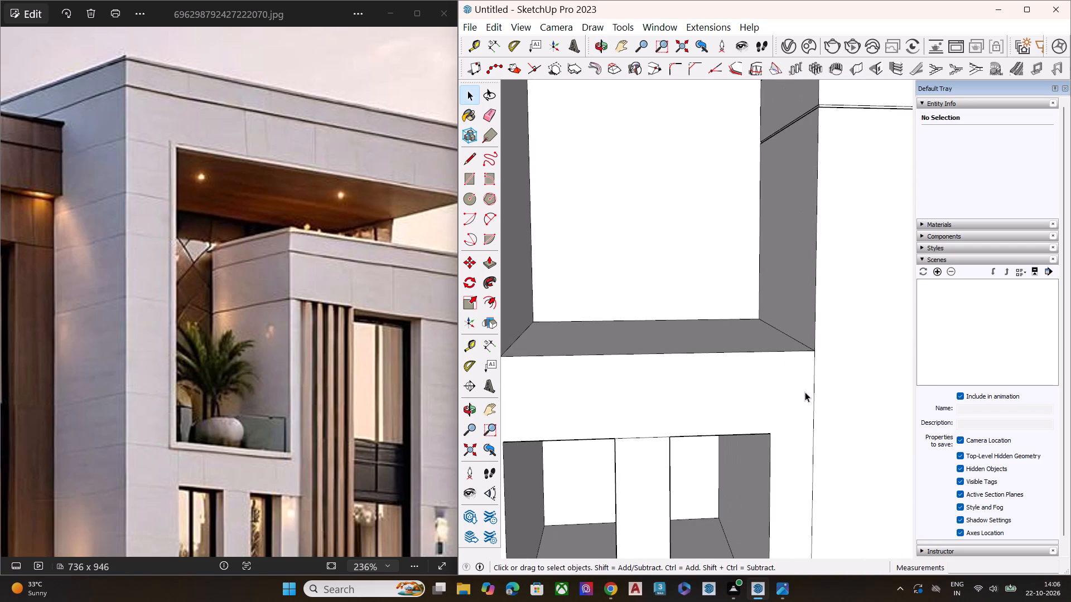
key("l")
scroll(816, 352, "up", 7)
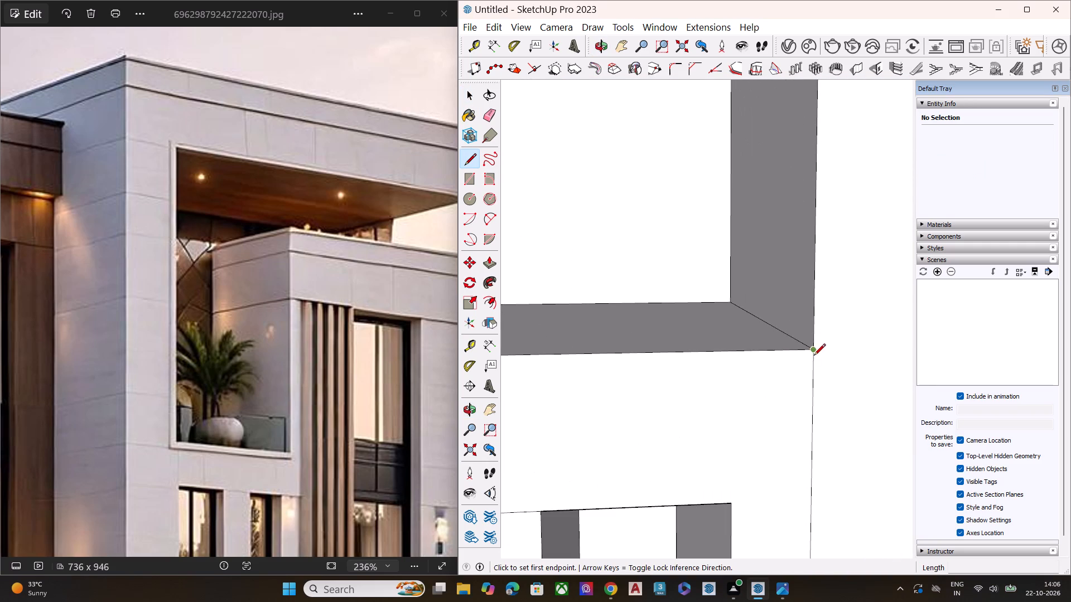
left_click(813, 366)
scroll(850, 371, "down", 7)
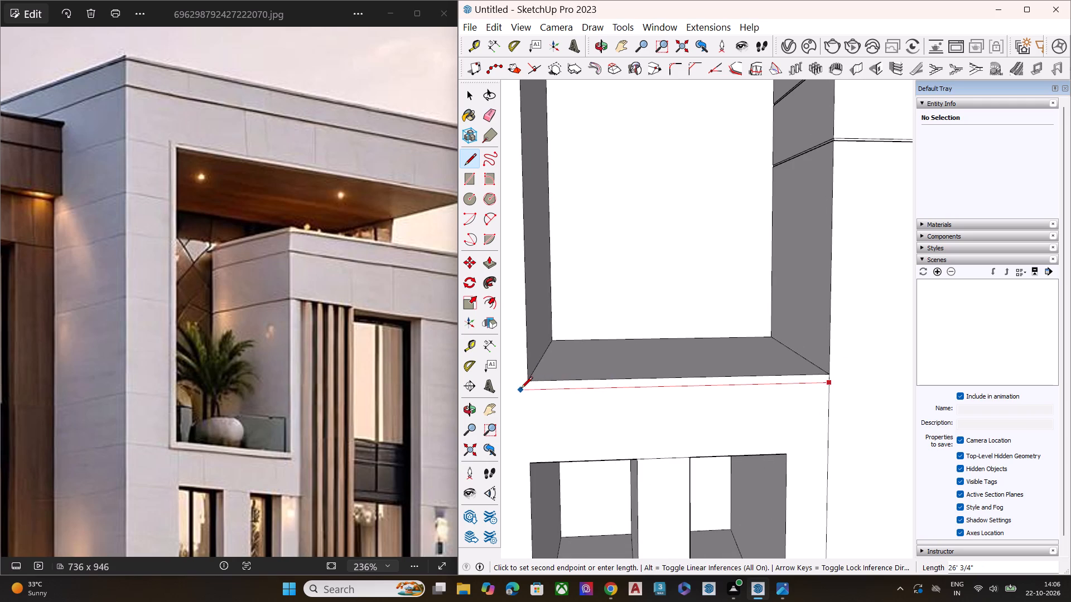
scroll(522, 389, "down", 12)
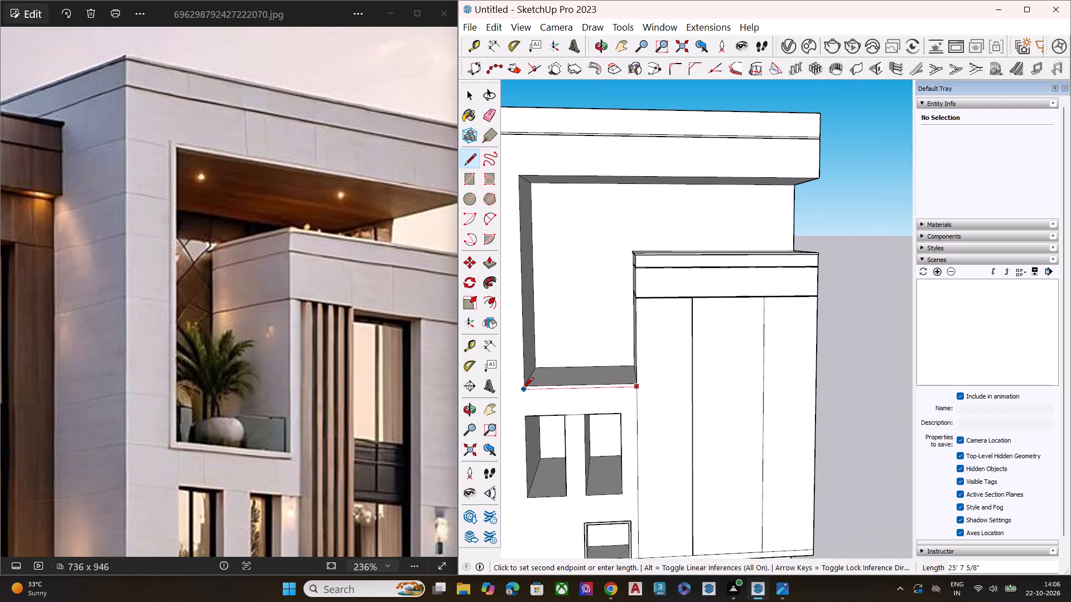
left_click(521, 390)
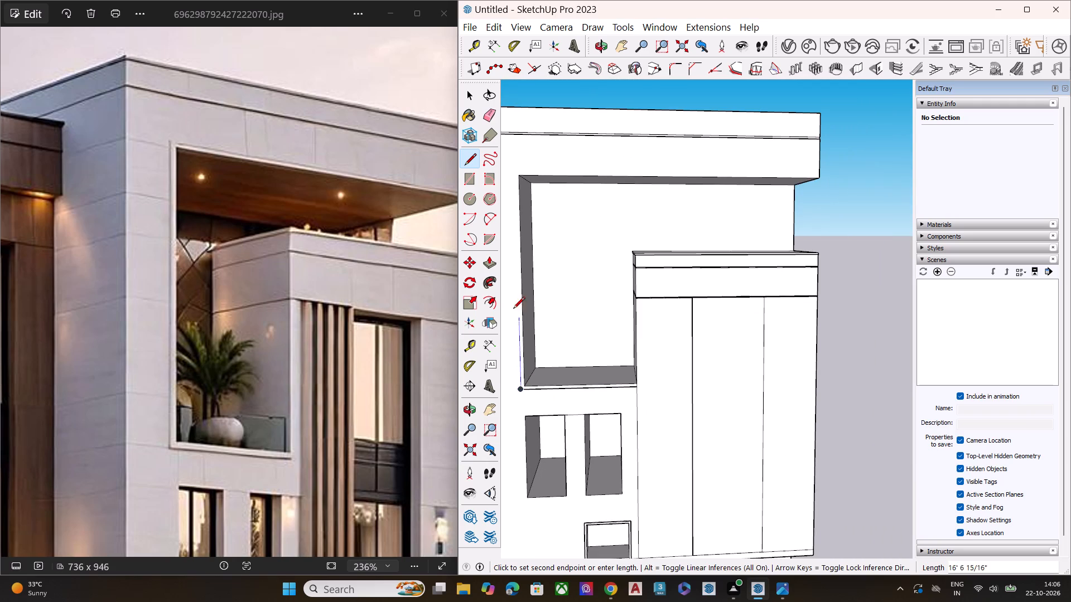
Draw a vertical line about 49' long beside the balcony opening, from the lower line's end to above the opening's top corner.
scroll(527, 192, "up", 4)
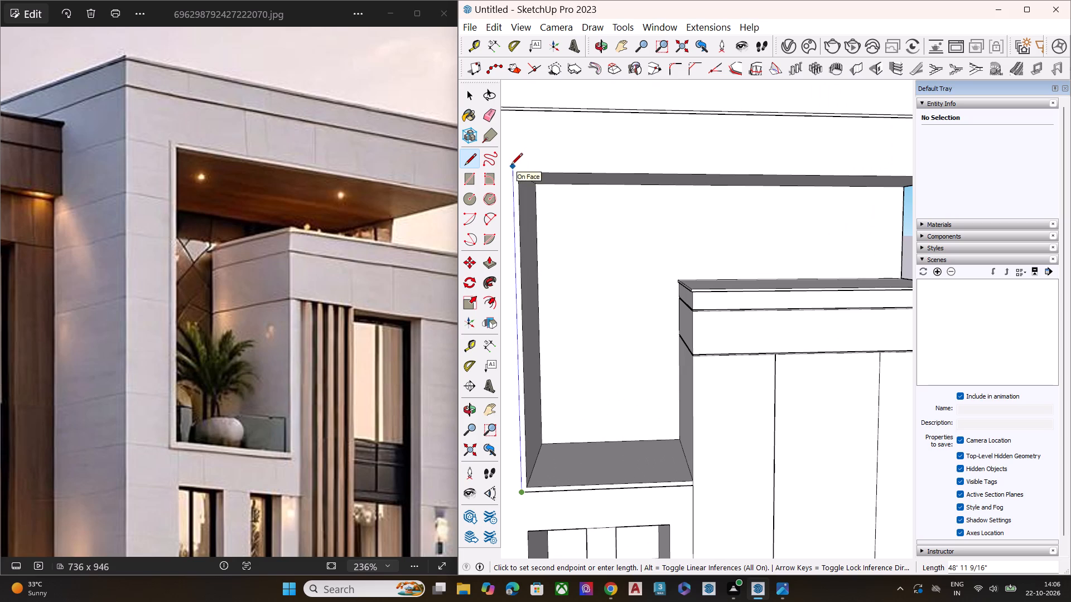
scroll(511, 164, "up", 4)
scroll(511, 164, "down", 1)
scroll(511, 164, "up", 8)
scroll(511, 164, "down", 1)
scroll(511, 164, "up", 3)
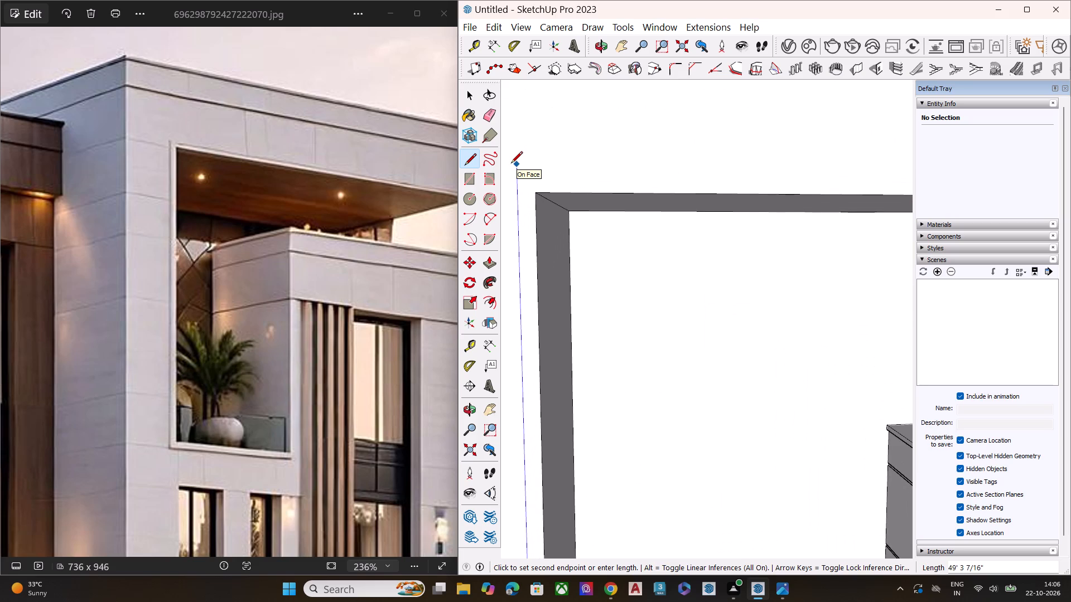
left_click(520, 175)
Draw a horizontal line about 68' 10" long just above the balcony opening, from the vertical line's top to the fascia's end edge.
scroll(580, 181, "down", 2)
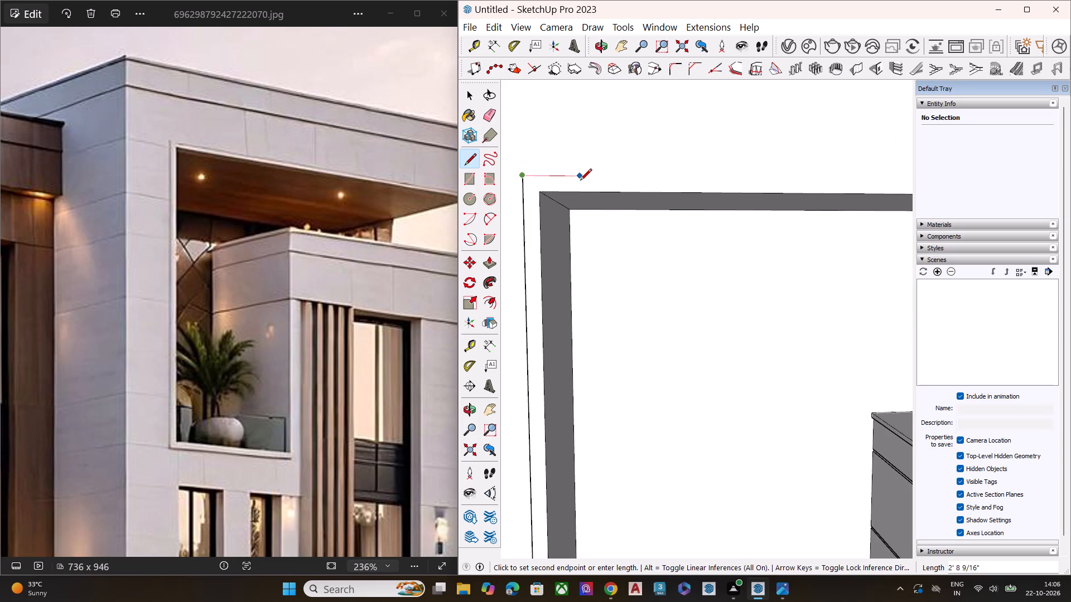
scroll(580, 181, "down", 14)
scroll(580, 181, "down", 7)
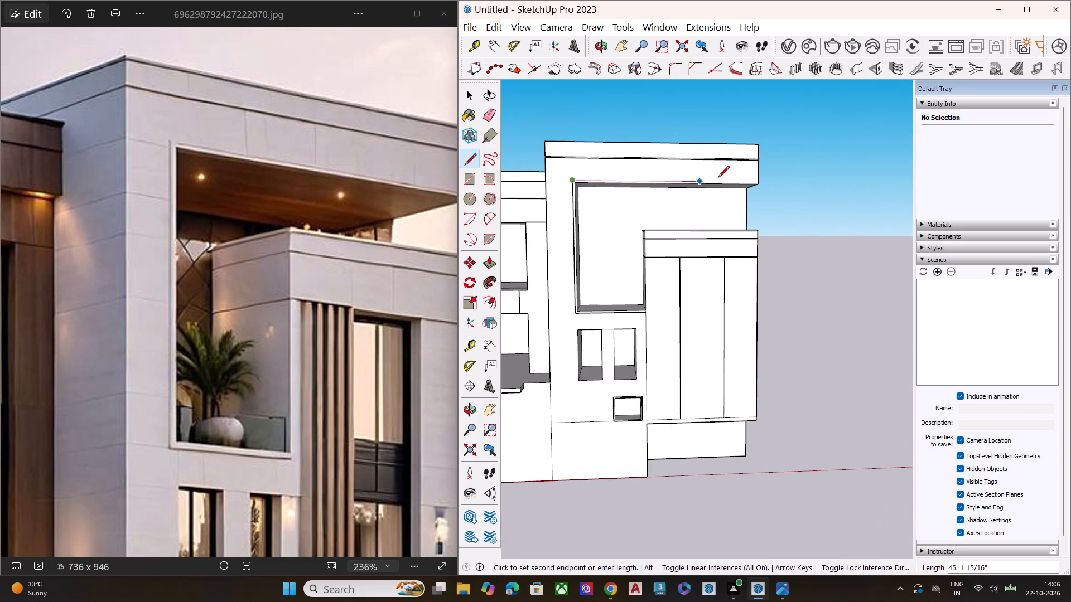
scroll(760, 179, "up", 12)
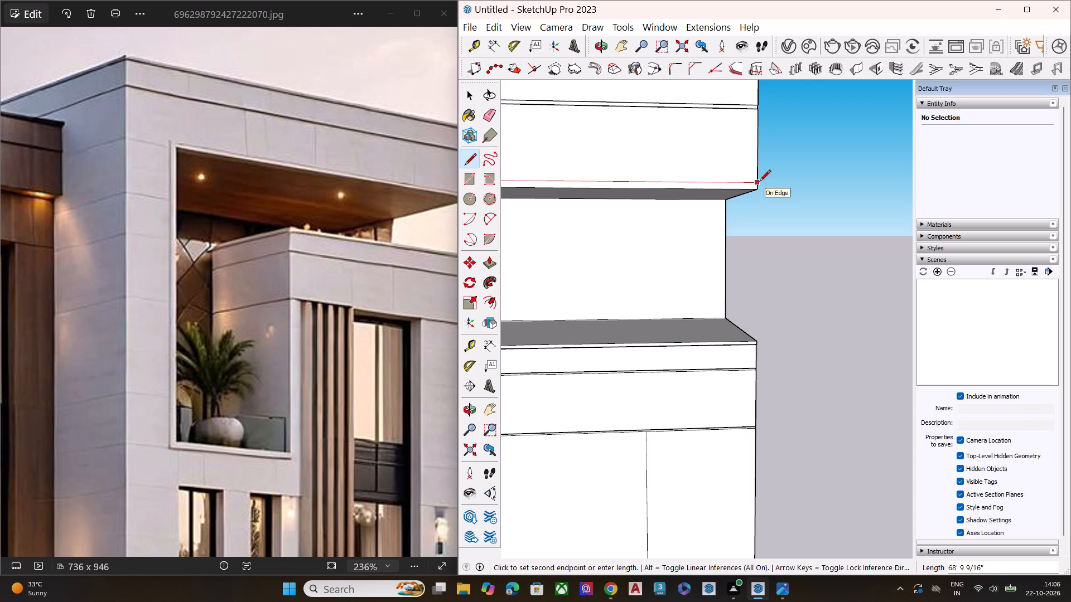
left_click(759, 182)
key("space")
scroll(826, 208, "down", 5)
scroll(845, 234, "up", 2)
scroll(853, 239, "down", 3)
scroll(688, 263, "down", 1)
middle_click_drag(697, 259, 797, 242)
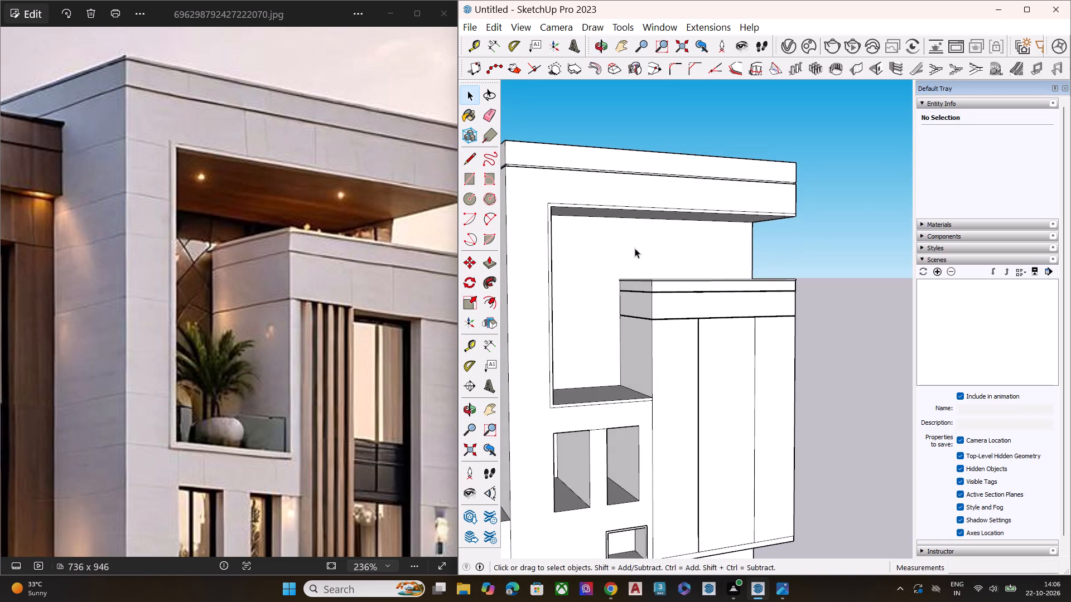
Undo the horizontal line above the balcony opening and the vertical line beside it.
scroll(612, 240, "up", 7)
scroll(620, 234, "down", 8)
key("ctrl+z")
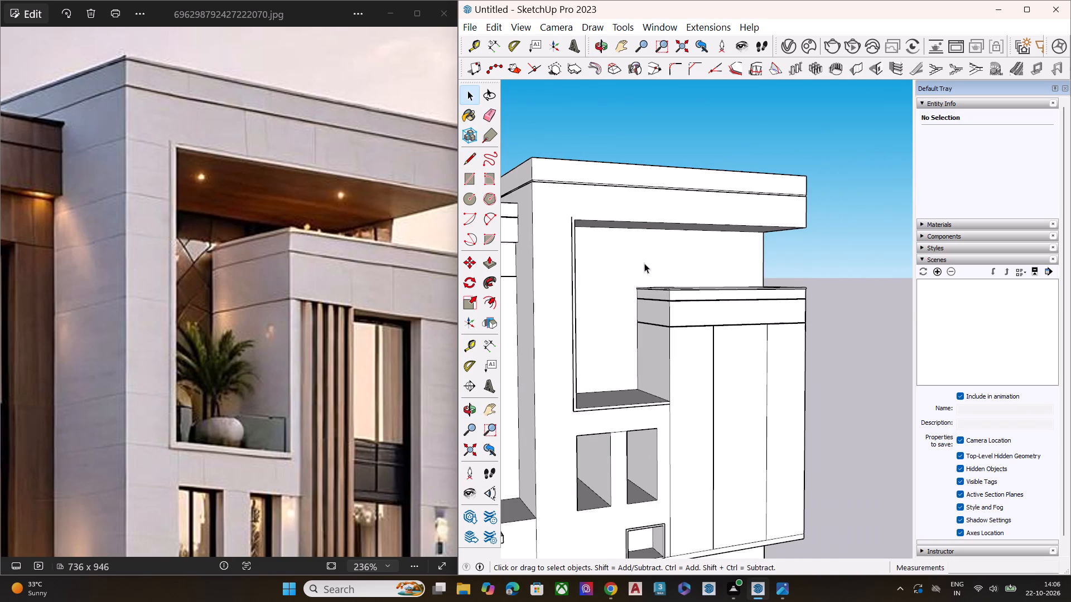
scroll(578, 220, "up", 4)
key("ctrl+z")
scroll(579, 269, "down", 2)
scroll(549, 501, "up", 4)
Draw a vertical line beside the balcony opening from the lower line's end to well above the opening's top corner.
middle_click_drag(546, 499, 520, 497)
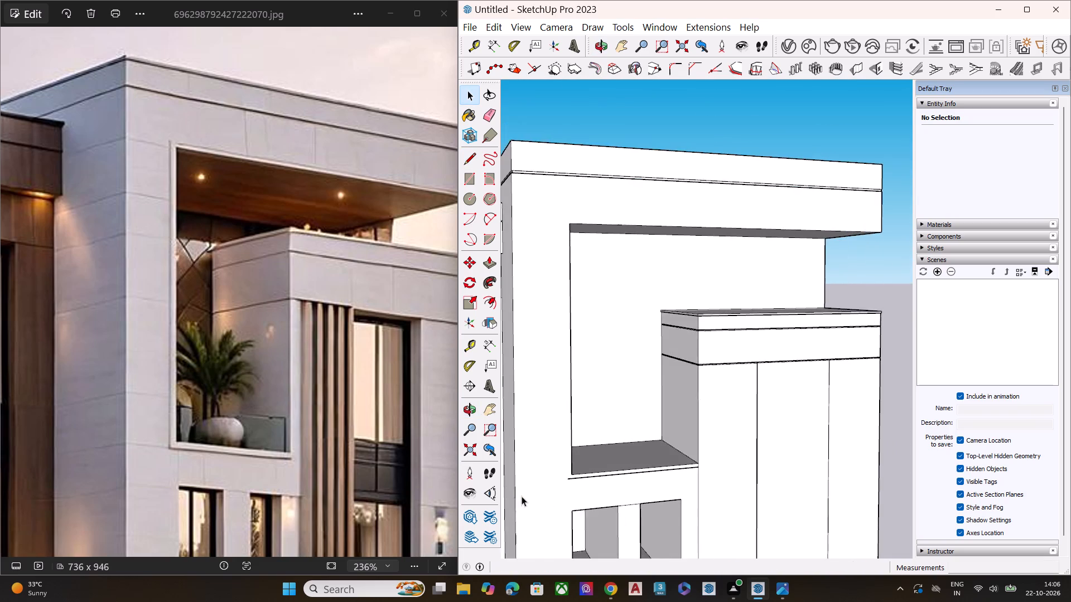
scroll(522, 496, "up", 4)
key("l")
scroll(541, 458, "up", 1)
scroll(542, 458, "down", 1)
scroll(542, 458, "up", 5)
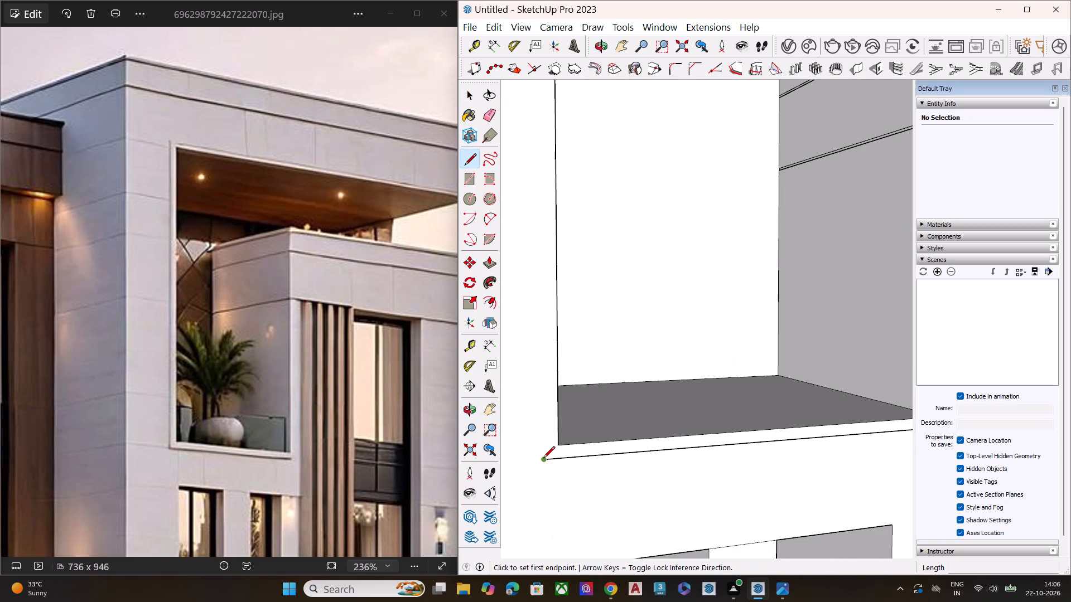
left_click(543, 459)
scroll(537, 368, "down", 4)
scroll(528, 376, "up", 1)
scroll(528, 377, "down", 8)
scroll(530, 265, "down", 1)
scroll(530, 287, "up", 1)
scroll(530, 302, "down", 5)
scroll(519, 162, "up", 3)
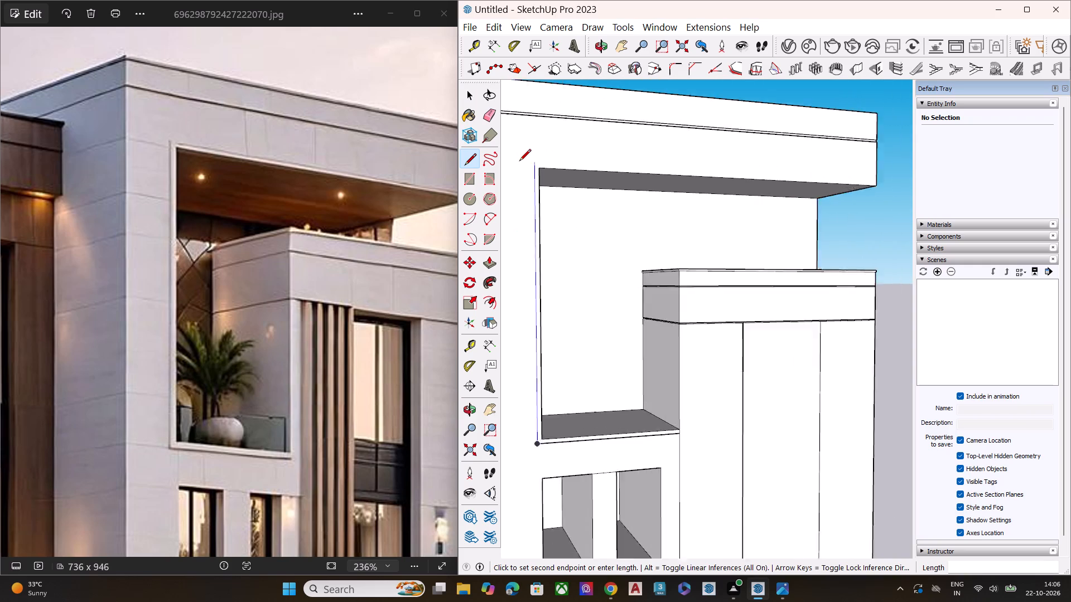
scroll(519, 162, "up", 9)
left_click(558, 121)
key("space")
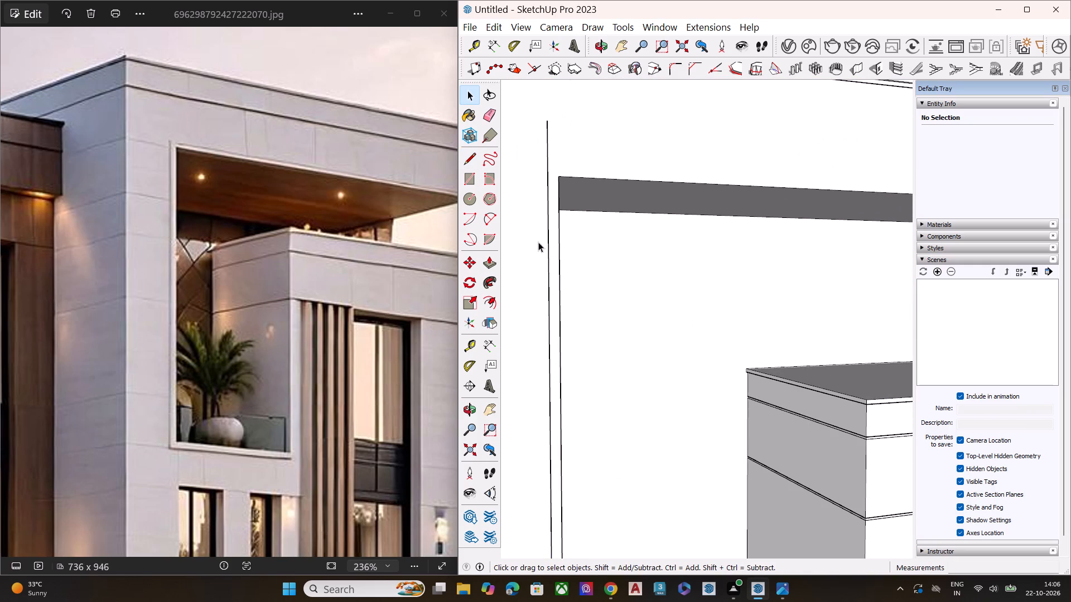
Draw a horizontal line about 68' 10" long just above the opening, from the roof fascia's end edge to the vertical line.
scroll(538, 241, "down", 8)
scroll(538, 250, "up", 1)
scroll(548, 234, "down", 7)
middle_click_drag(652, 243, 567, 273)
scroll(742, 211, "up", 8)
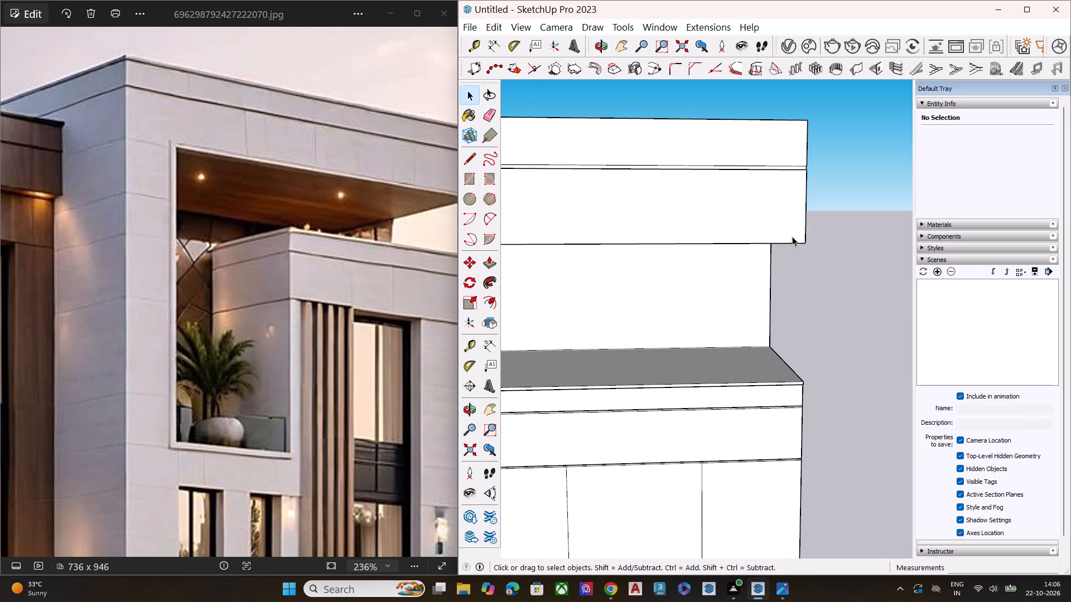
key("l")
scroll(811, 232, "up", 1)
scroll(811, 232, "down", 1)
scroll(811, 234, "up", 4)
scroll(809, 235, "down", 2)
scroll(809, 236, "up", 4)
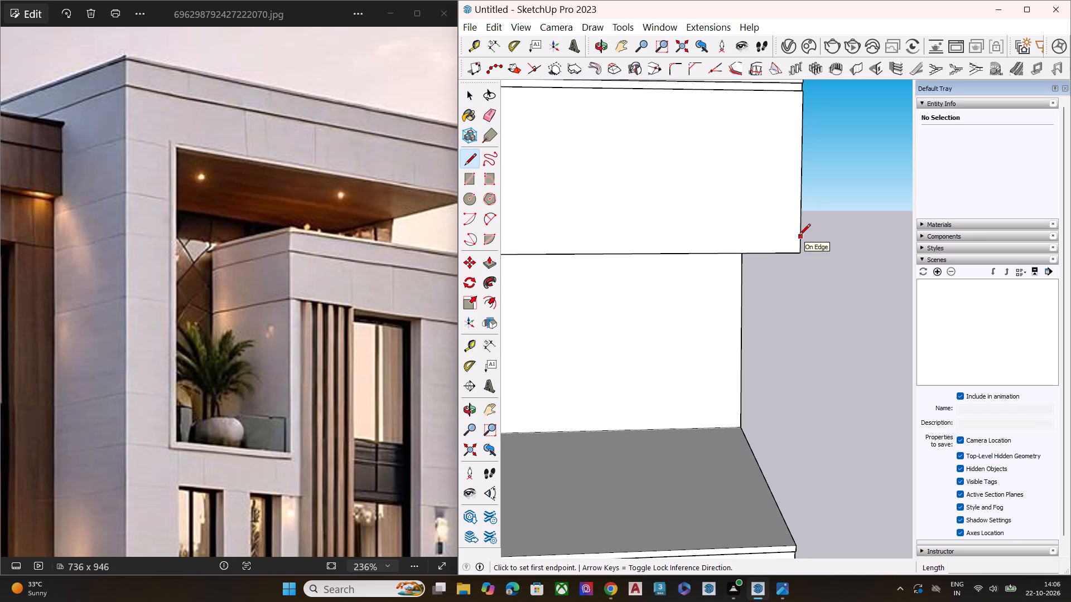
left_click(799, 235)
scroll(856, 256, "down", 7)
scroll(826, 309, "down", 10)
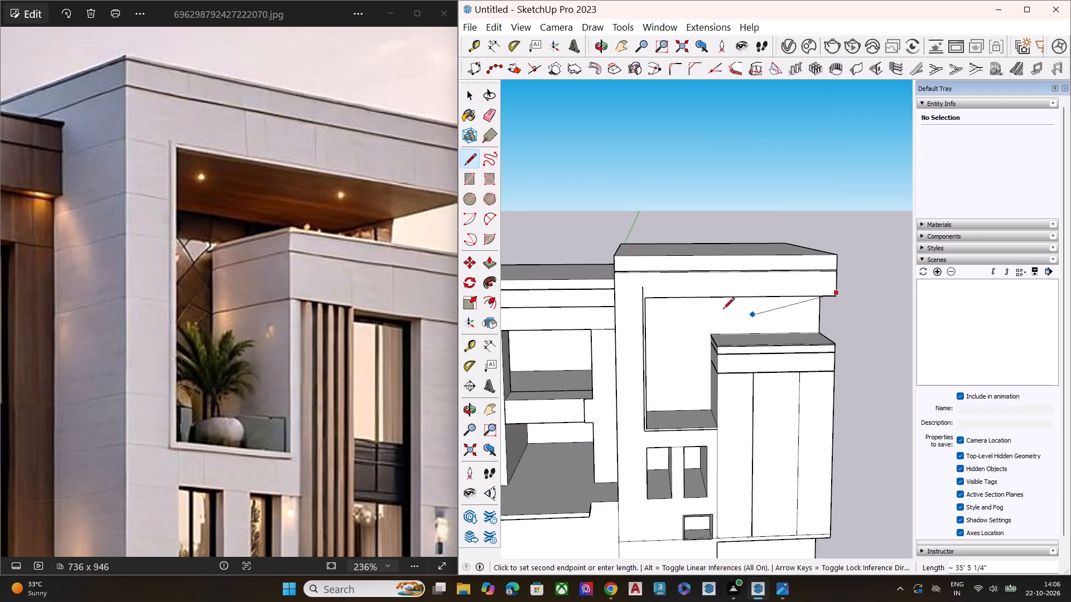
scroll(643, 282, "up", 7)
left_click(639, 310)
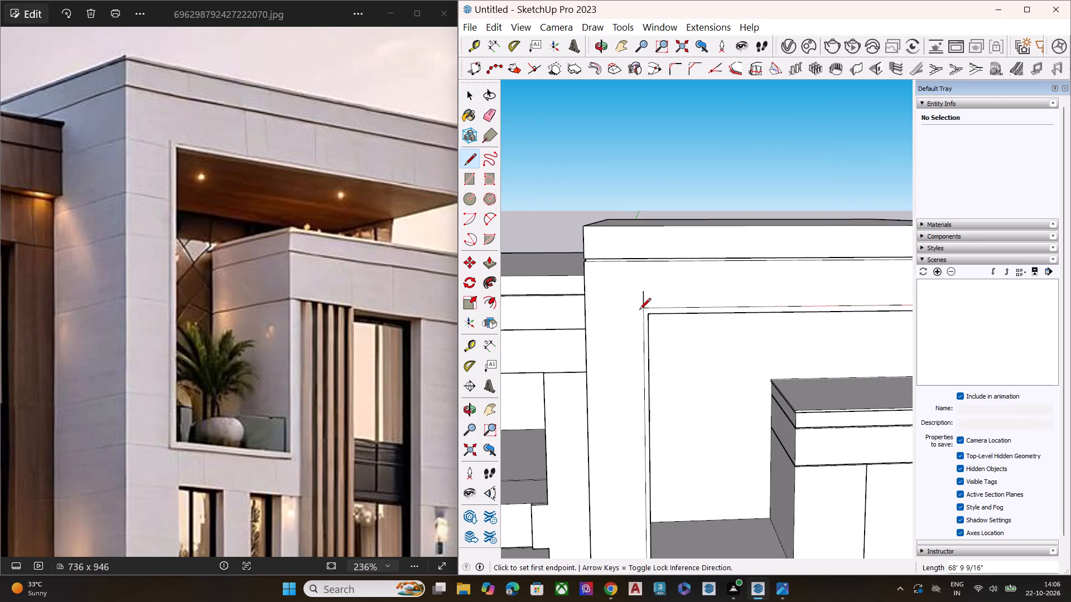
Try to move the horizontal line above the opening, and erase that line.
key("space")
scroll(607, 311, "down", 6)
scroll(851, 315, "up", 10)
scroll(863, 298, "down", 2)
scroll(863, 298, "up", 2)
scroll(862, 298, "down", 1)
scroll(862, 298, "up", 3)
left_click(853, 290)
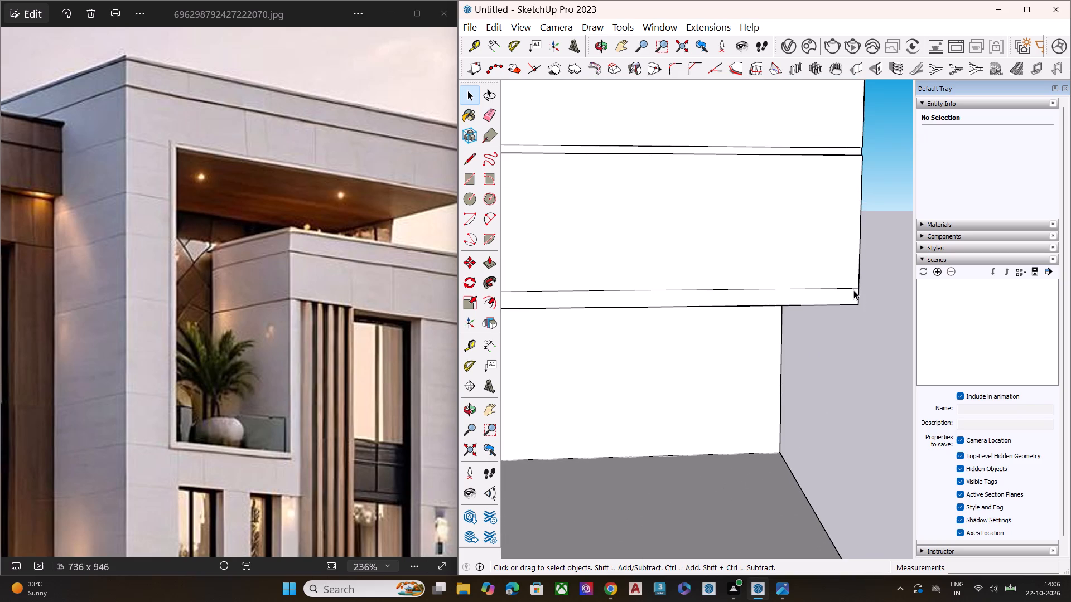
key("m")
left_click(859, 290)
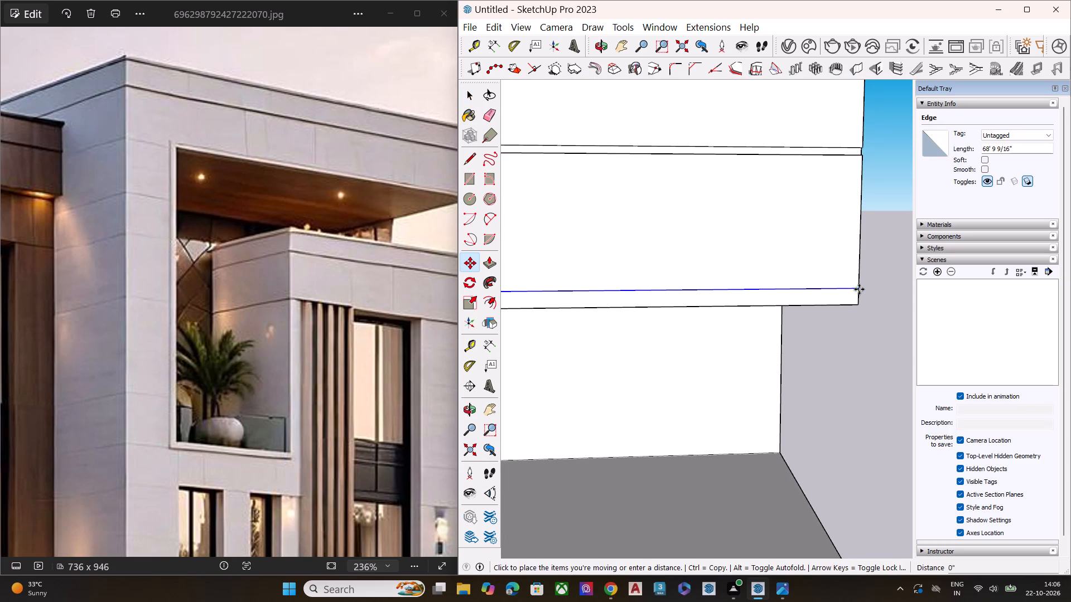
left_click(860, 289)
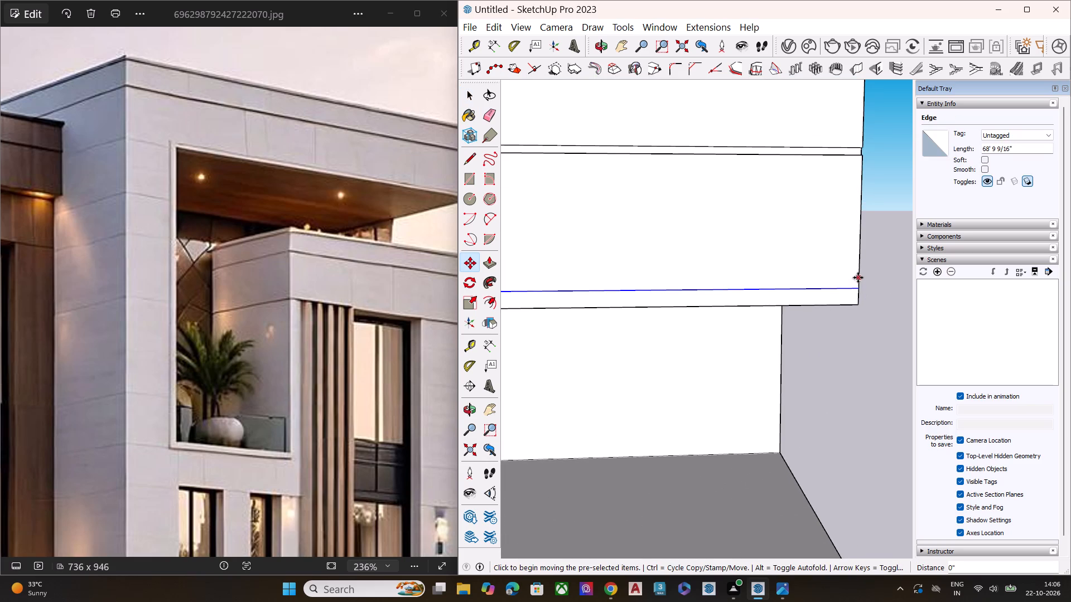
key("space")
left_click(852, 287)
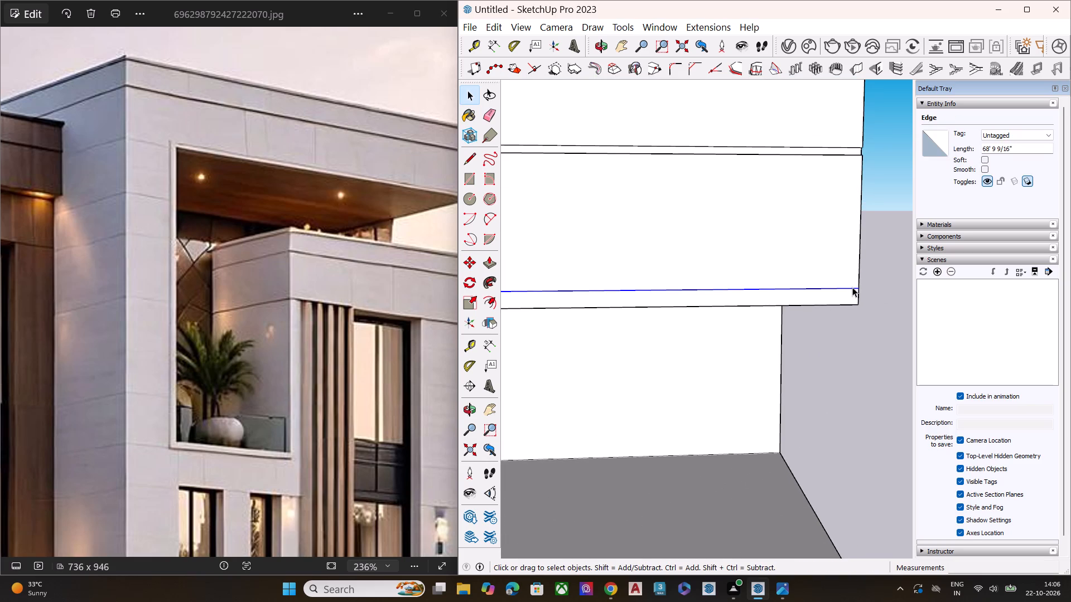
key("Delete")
Copy the balcony opening's top edge about 11 7/16" straight up along the fascia face.
scroll(861, 293, "down", 7)
scroll(881, 328, "up", 1)
scroll(882, 329, "down", 1)
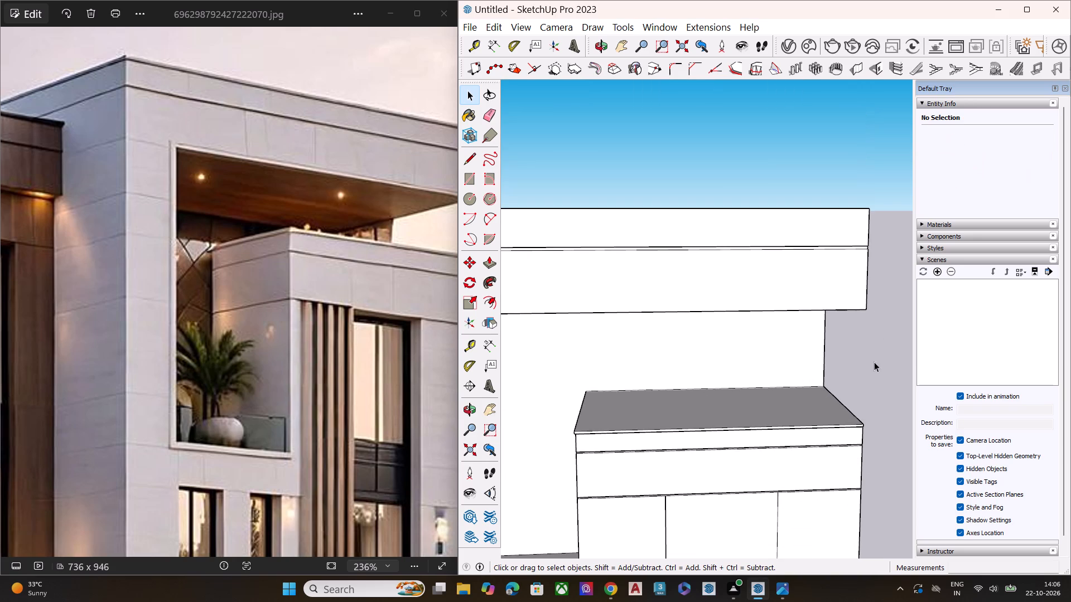
scroll(875, 324, "down", 8)
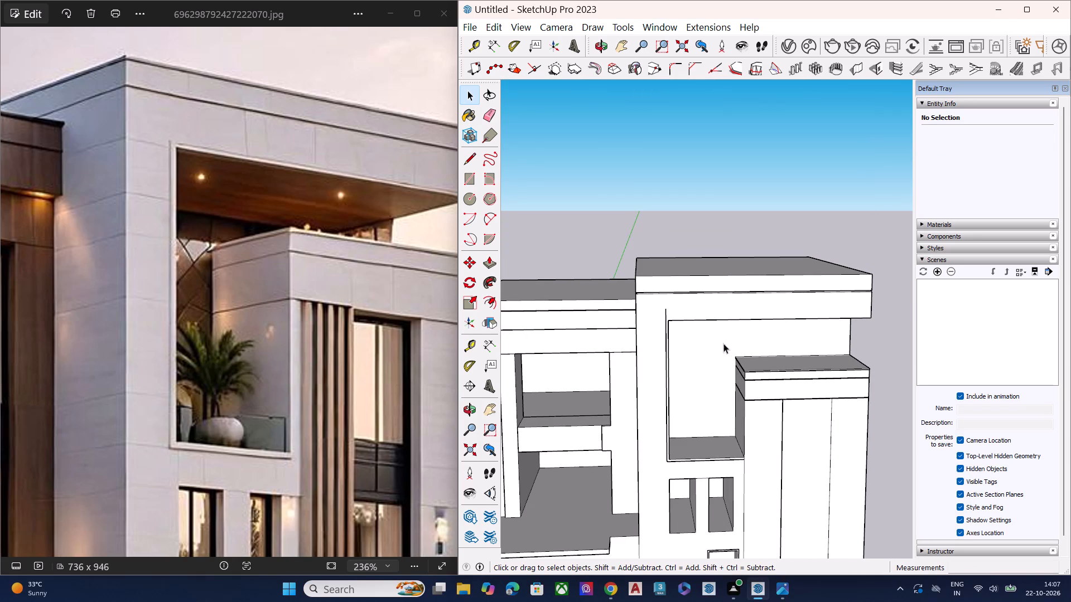
key("l")
scroll(679, 317, "down", 1)
scroll(674, 316, "up", 8)
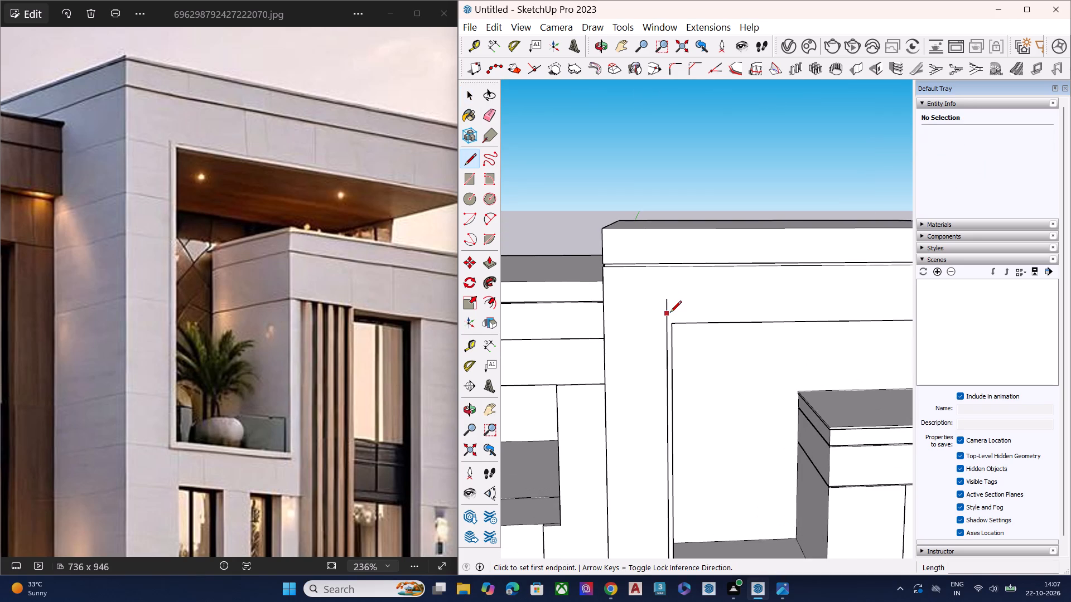
scroll(668, 316, "up", 8)
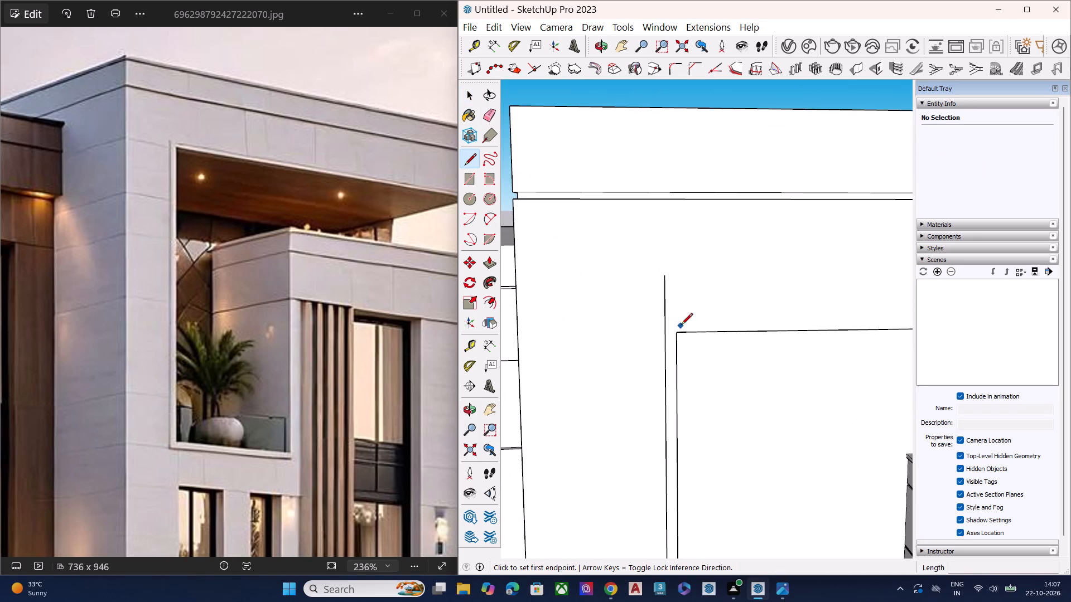
key("space")
left_click(685, 333)
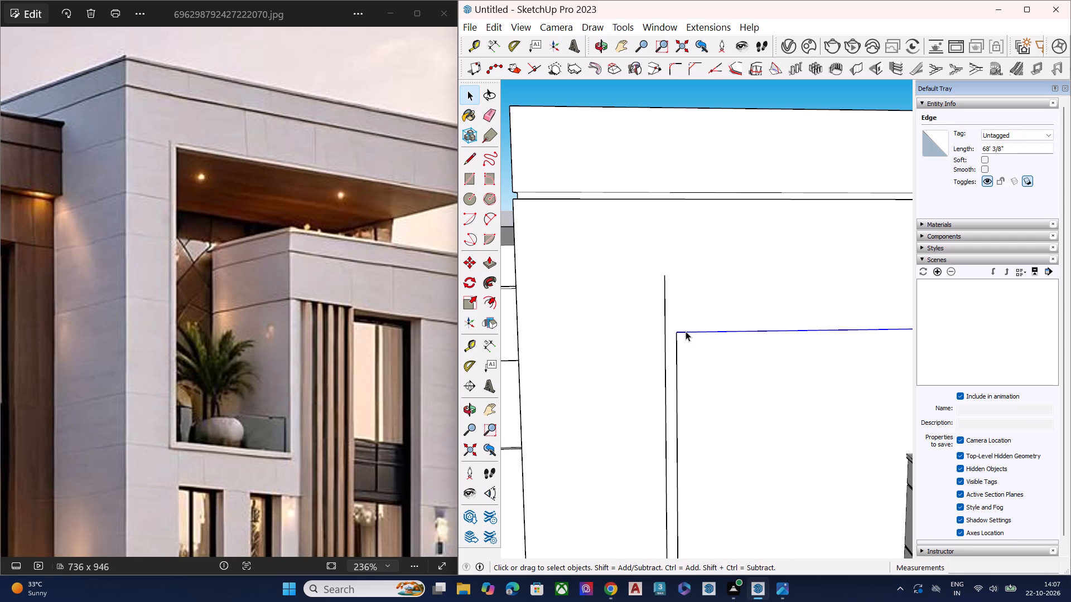
key("m")
left_click(678, 333)
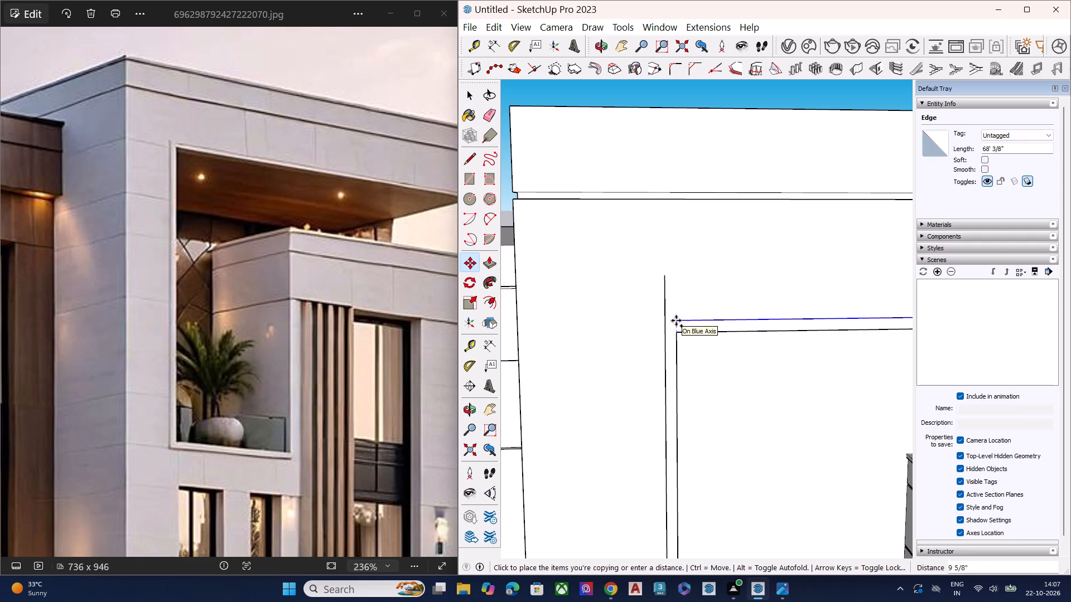
left_click(676, 318)
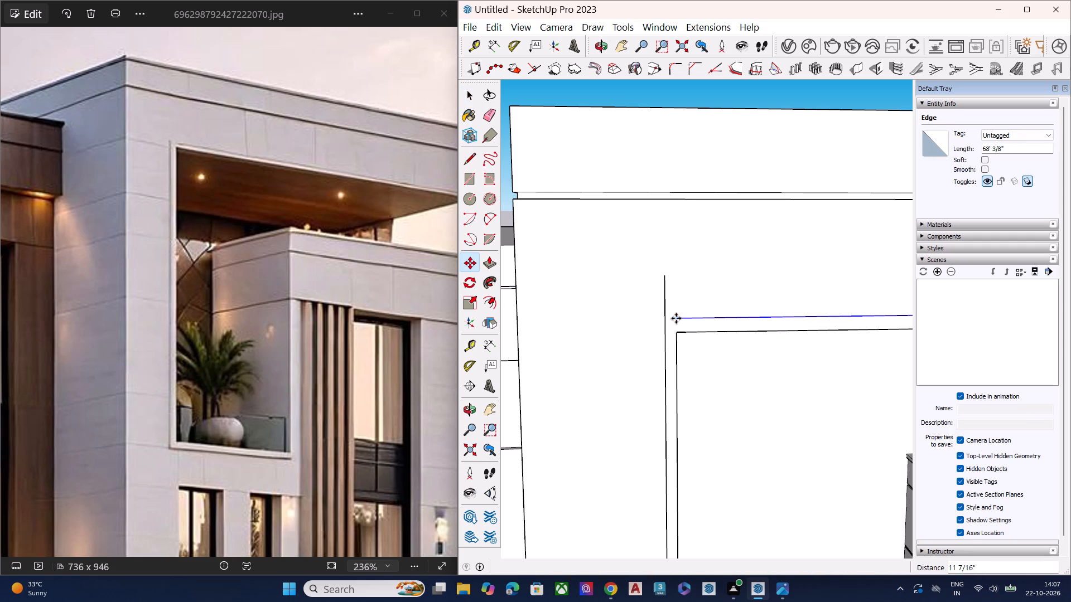
Extend the copied top edge with a line about 1' 8 3/4" long that crosses the vertical line beside the opening.
key("space")
scroll(632, 348, "down", 14)
scroll(657, 355, "up", 1)
scroll(657, 355, "down", 3)
middle_click_drag(684, 371, 805, 300)
middle_click_drag(717, 314, 726, 309)
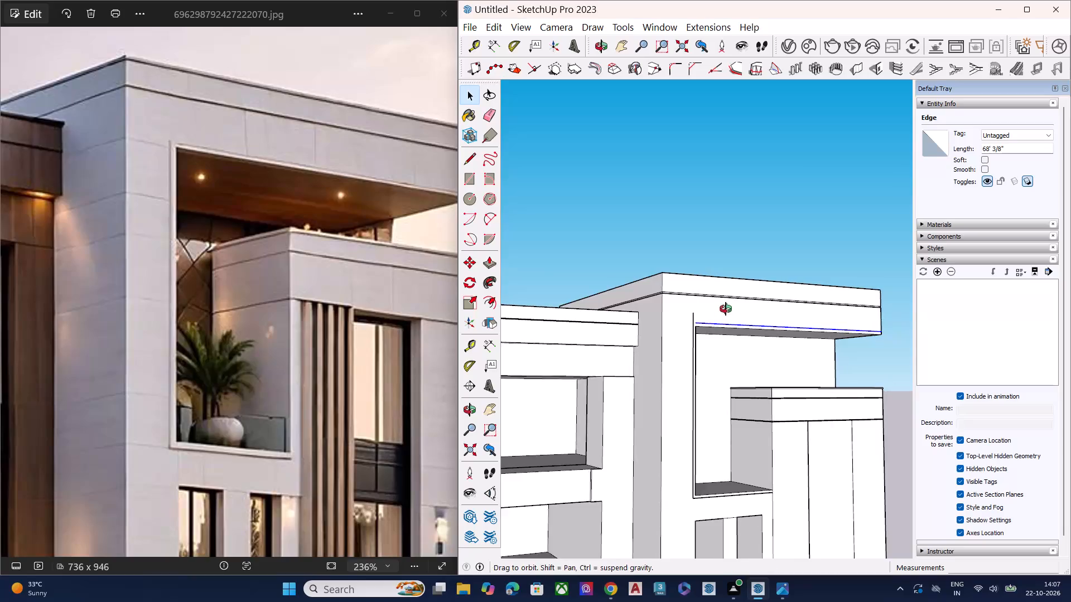
middle_click_drag(726, 309, 730, 307)
scroll(722, 322, "up", 8)
key("l")
scroll(676, 310, "up", 2)
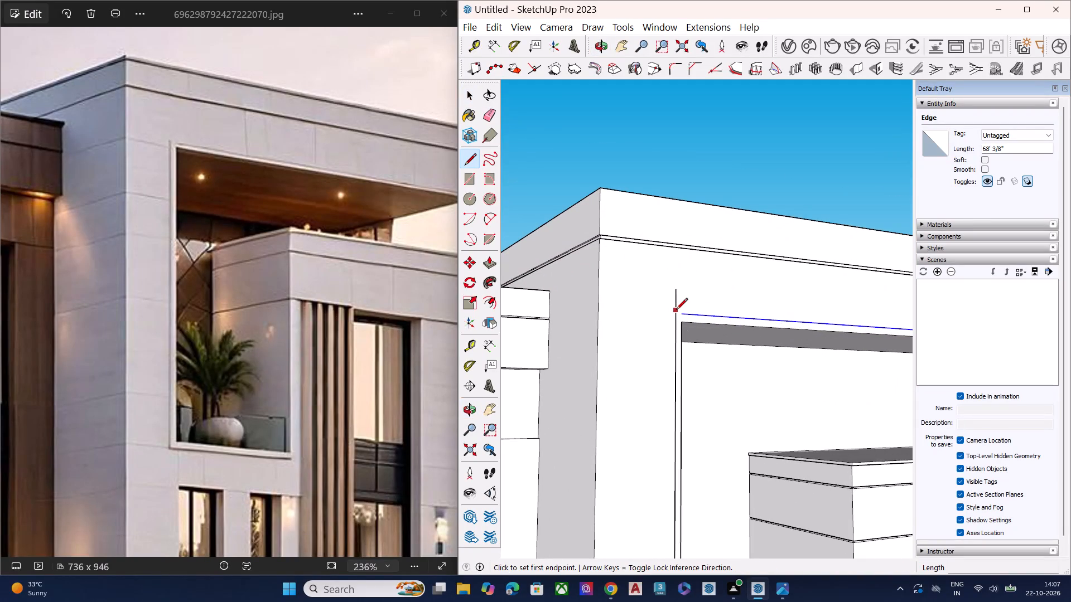
scroll(676, 310, "up", 6)
left_click(689, 322)
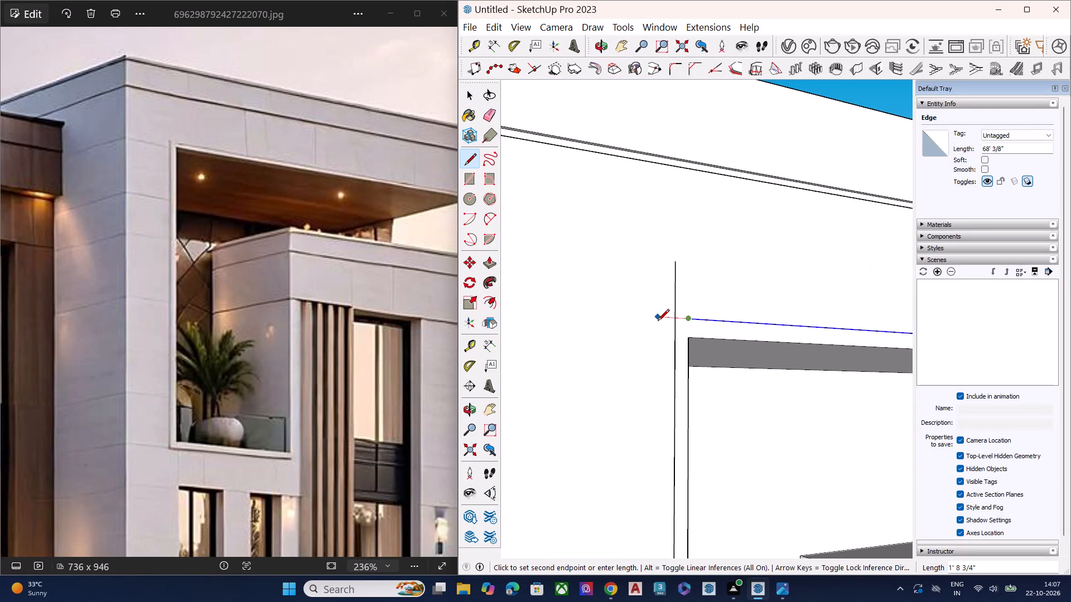
left_click(658, 322)
key("space")
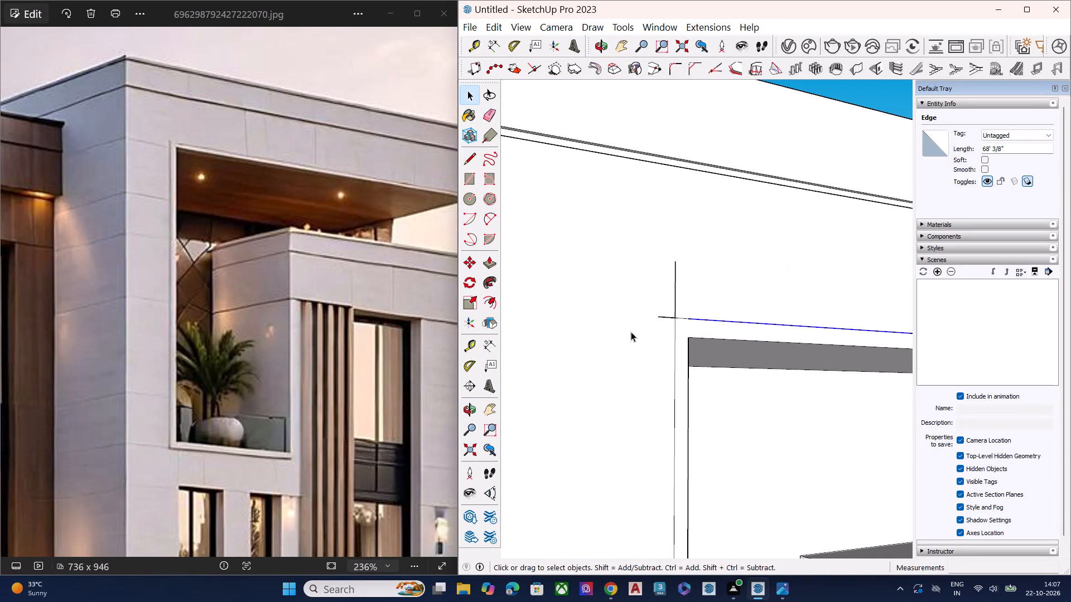
Erase the two overhanging line ends at the border's upper corner beside the balcony opening.
scroll(631, 332, "down", 7)
left_click(805, 146)
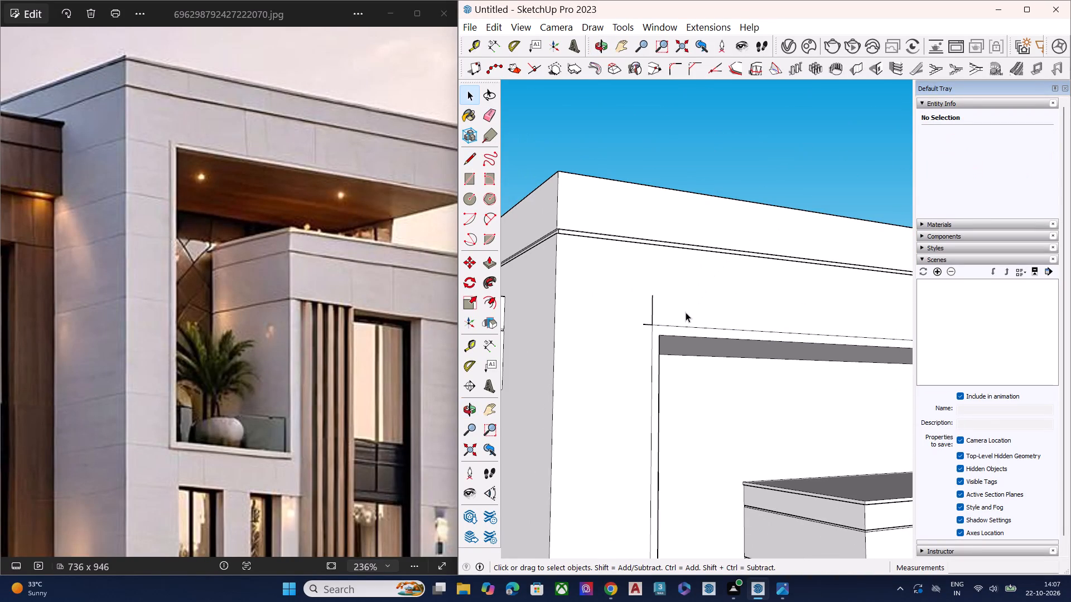
key("e")
scroll(659, 327, "up", 7)
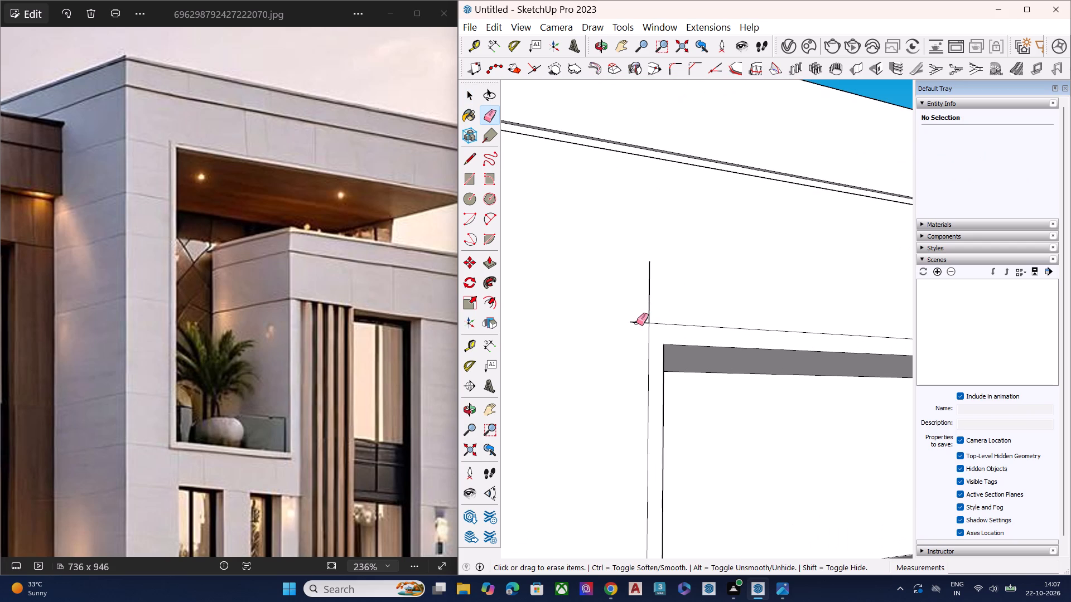
left_click(640, 322)
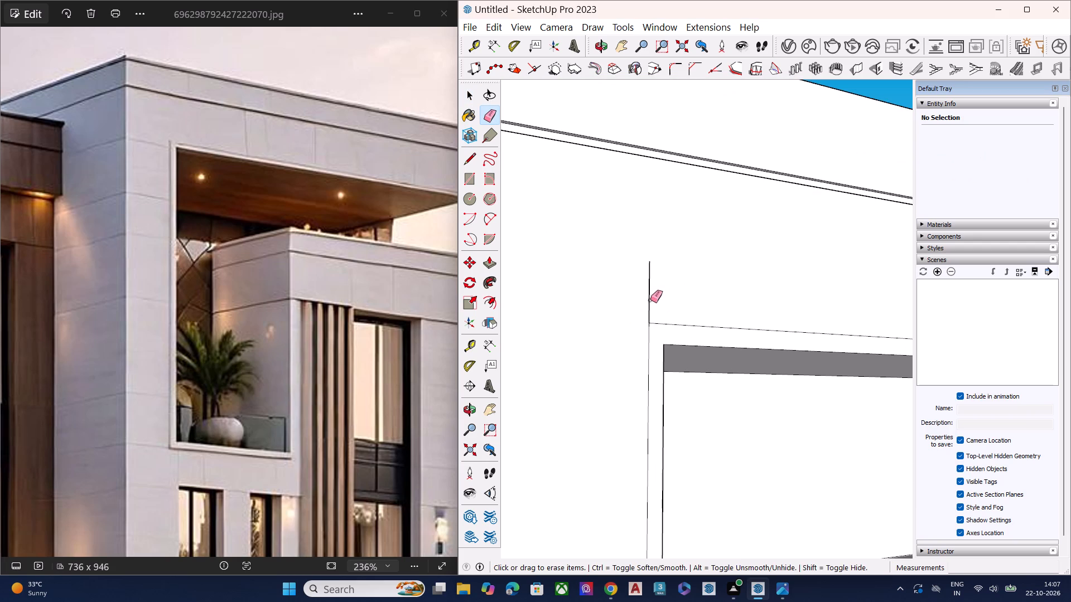
left_click(649, 300)
key("space")
Select the thin border face around the balcony opening and check its outline along the whole opening.
left_click(654, 336)
middle_click_drag(666, 332, 725, 332)
middle_click_drag(712, 341, 718, 338)
scroll(715, 338, "up", 4)
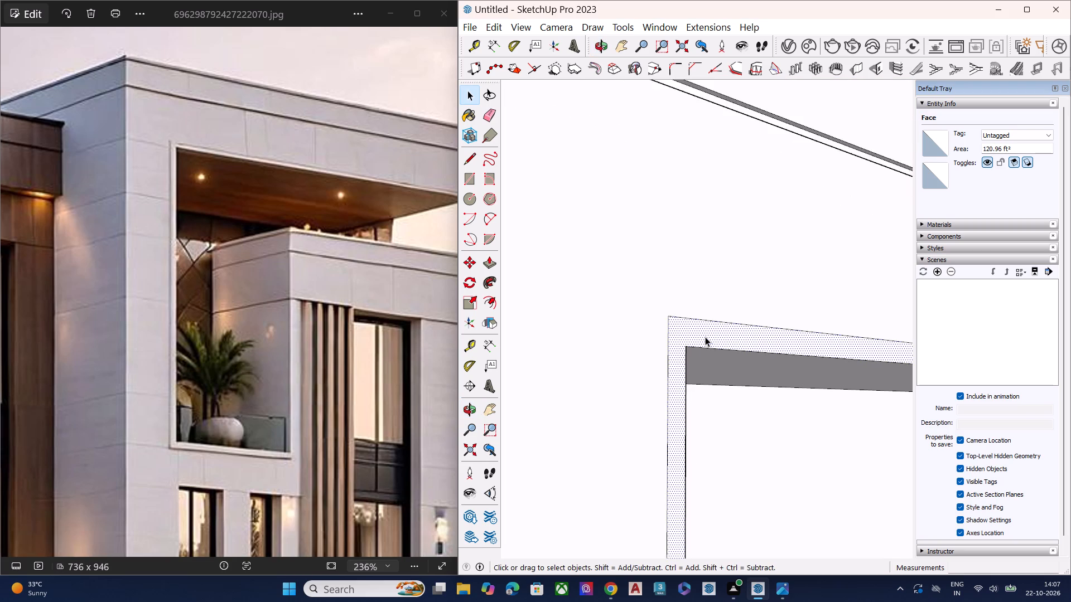
scroll(653, 304, "down", 17)
scroll(678, 283, "down", 8)
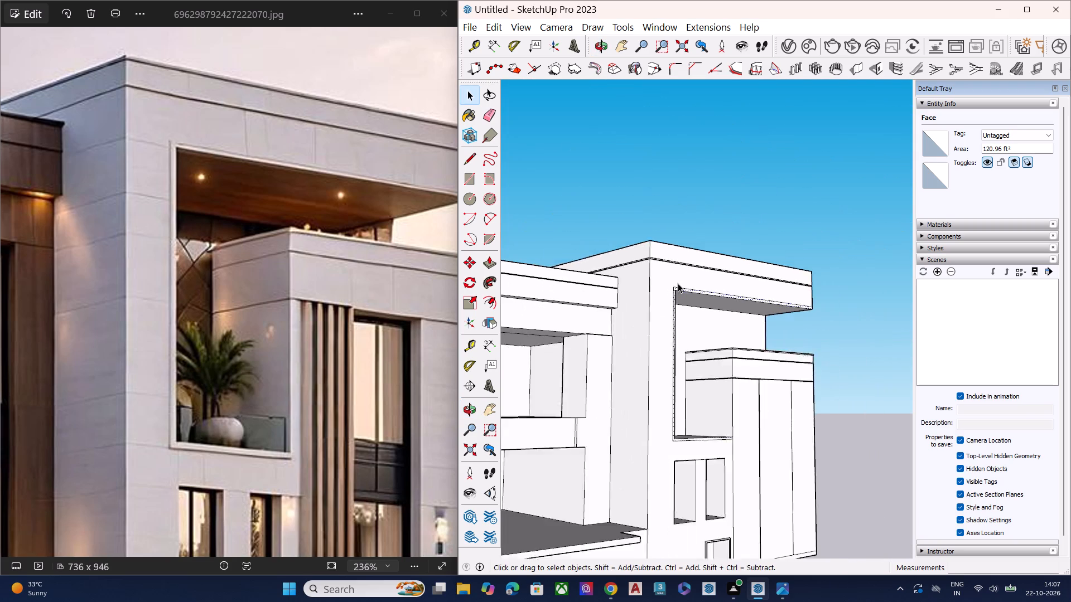
scroll(678, 283, "down", 7)
key("space")
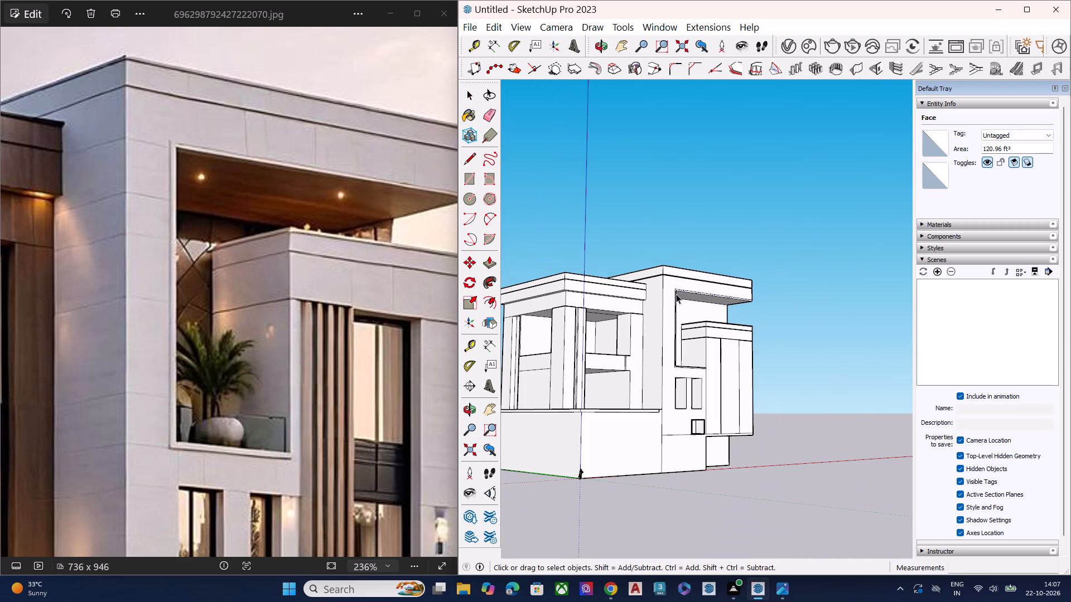
left_click(814, 240)
Push/Pull the thin border face around the balcony opening about 1 11/16" outward from the wall.
scroll(692, 360, "up", 11)
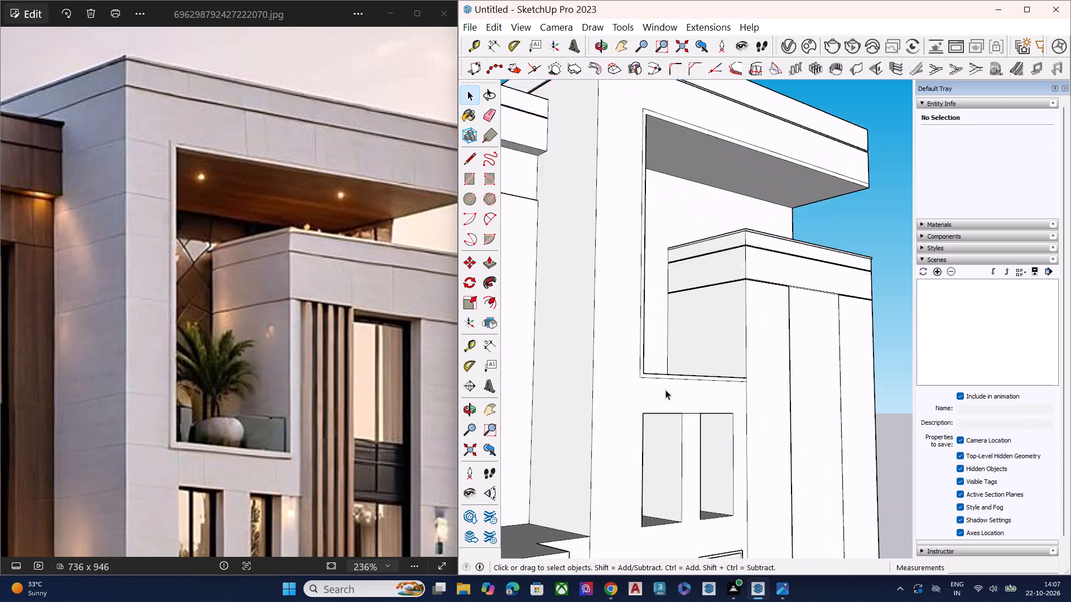
scroll(665, 390, "up", 1)
scroll(665, 390, "down", 1)
scroll(665, 390, "up", 1)
key("p")
scroll(648, 378, "up", 6)
scroll(646, 377, "down", 1)
scroll(646, 377, "up", 4)
double_click(655, 367)
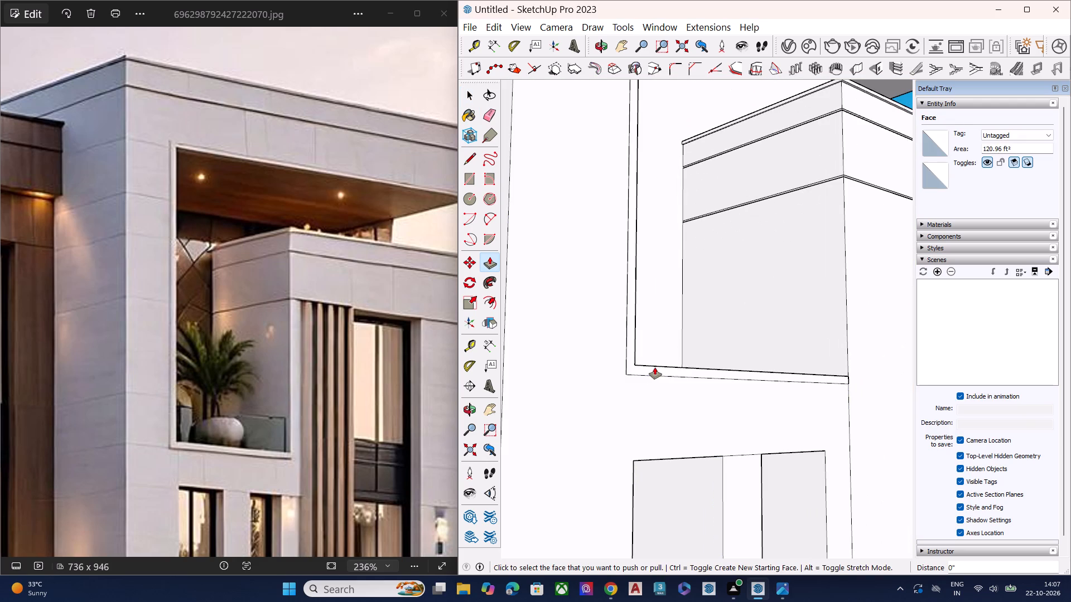
middle_click_drag(685, 349, 802, 308)
scroll(802, 315, "up", 4)
scroll(798, 322, "down", 1)
scroll(798, 323, "up", 6)
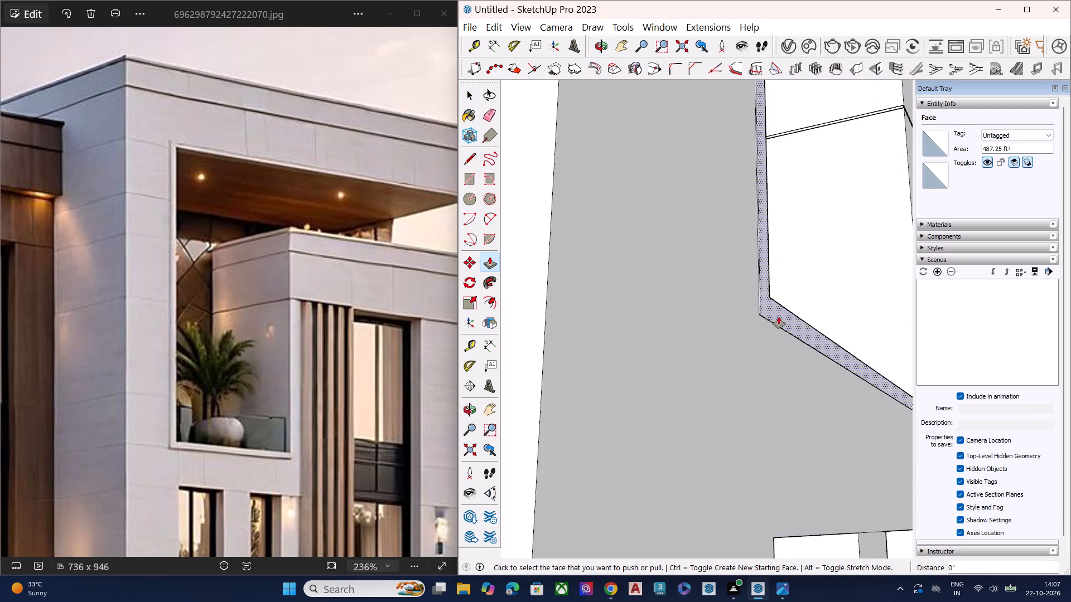
scroll(797, 300, "up", 11)
scroll(785, 319, "down", 4)
scroll(789, 322, "up", 1)
scroll(790, 323, "down", 6)
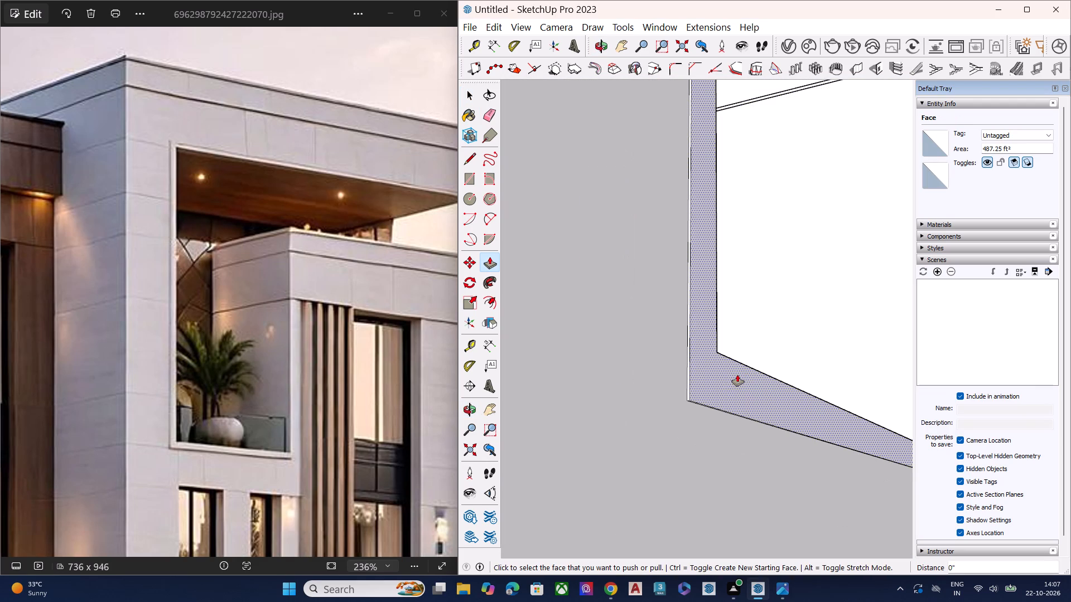
left_click(731, 377)
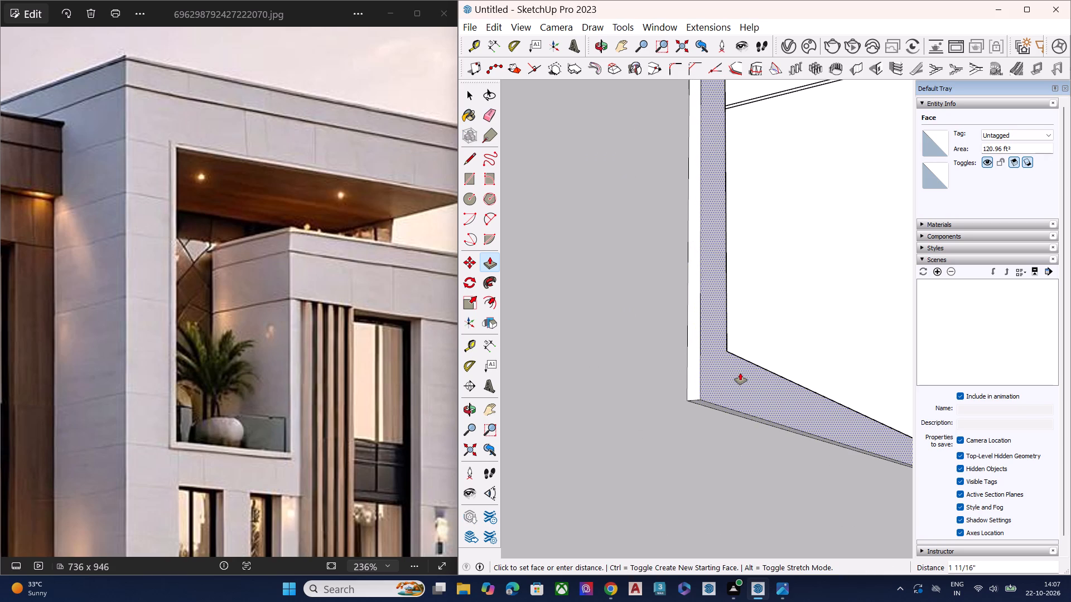
left_click(740, 373)
key("space")
Push/Pull the front face of the balcony opening's frame about another 5/8" outward.
scroll(673, 324, "down", 3)
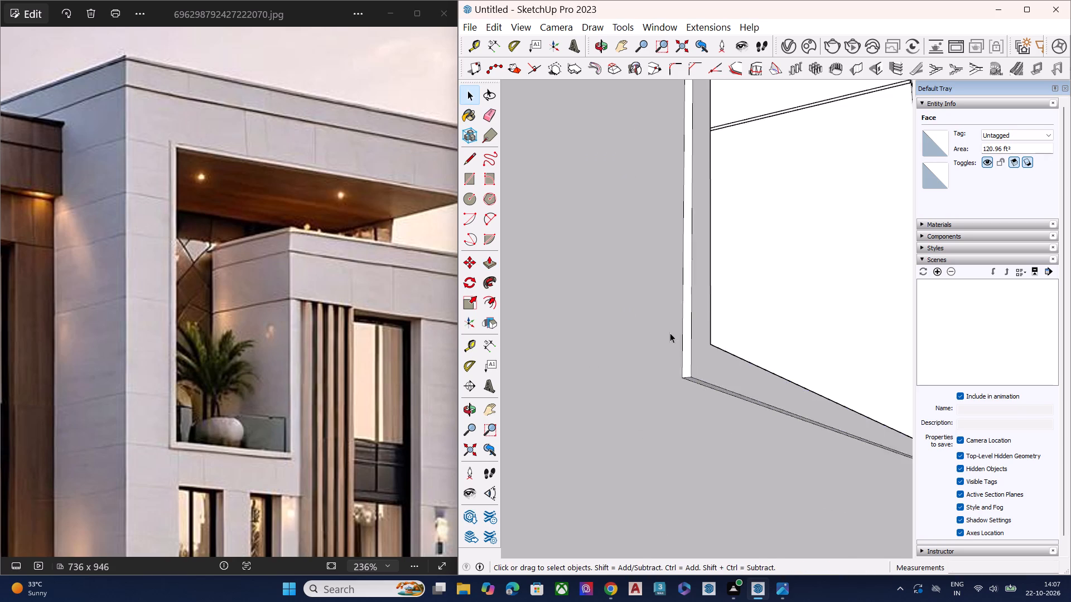
scroll(670, 333, "down", 9)
scroll(757, 338, "up", 1)
scroll(756, 339, "down", 9)
middle_click_drag(828, 336, 783, 574)
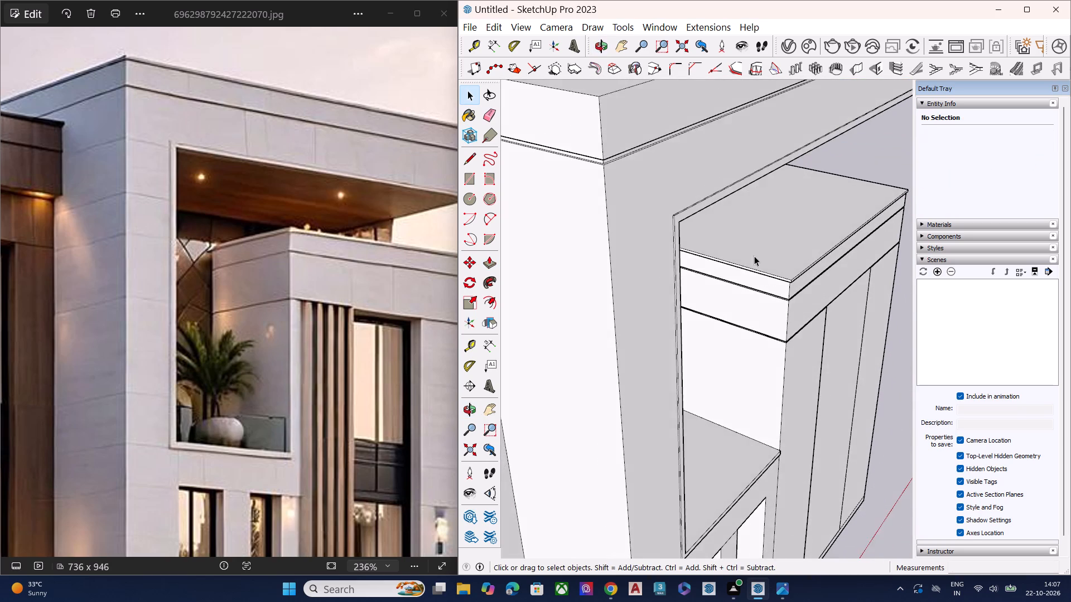
scroll(744, 239, "up", 6)
scroll(684, 229, "down", 3)
middle_click_drag(693, 242, 717, 284)
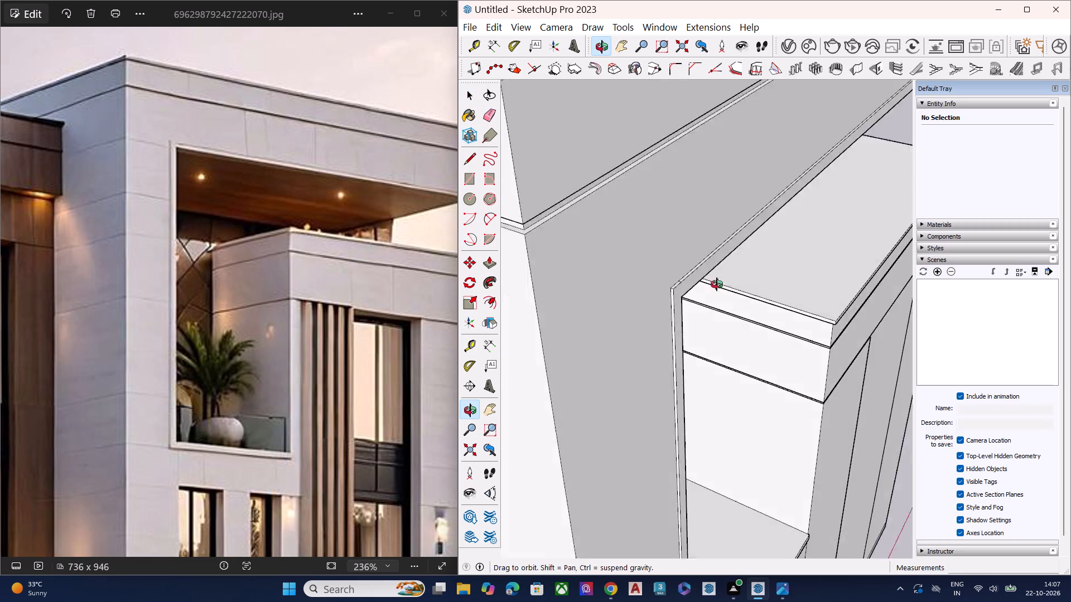
middle_click_drag(717, 284, 724, 308)
scroll(704, 289, "up", 6)
scroll(740, 383, "up", 10)
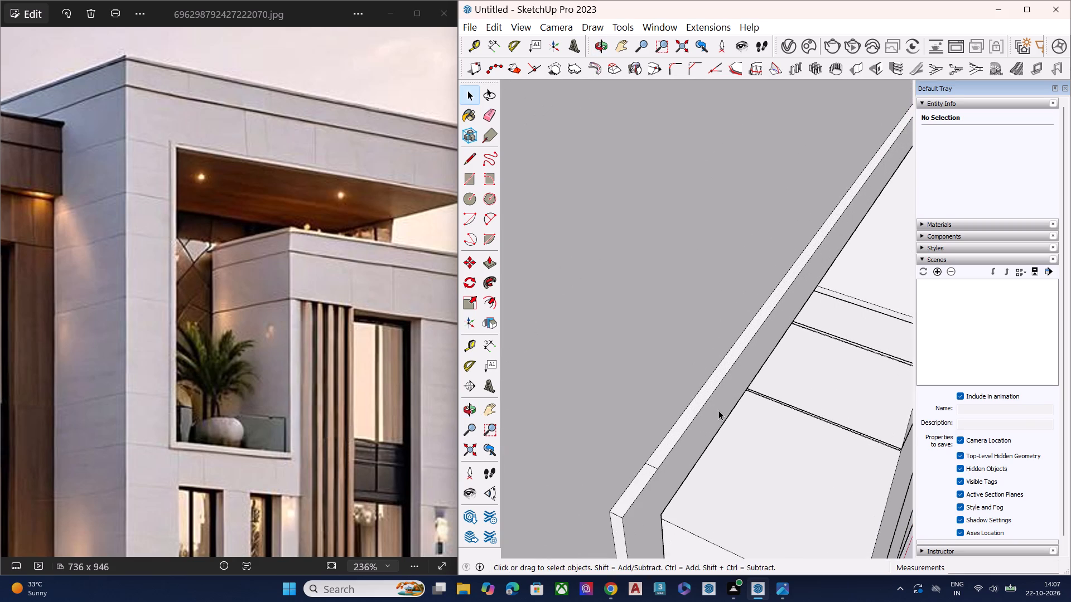
key("p")
left_click(718, 410)
key("space")
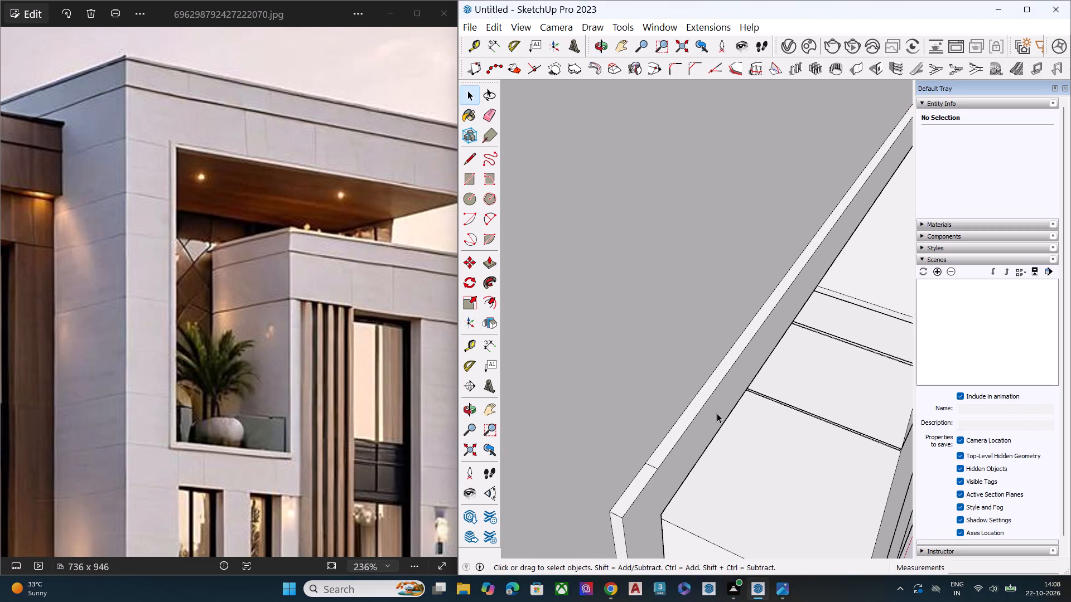
key("p")
left_click(717, 413)
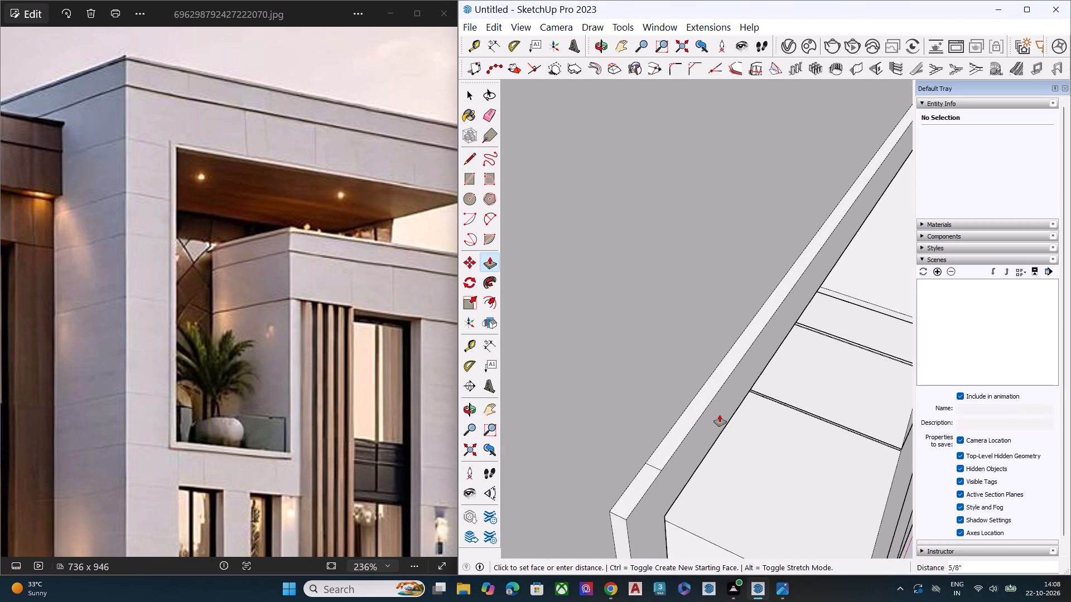
left_click(720, 415)
key("space")
Erase the short seam line crossing the top side of the raised frame near its corner.
key("e")
scroll(631, 484, "up", 4)
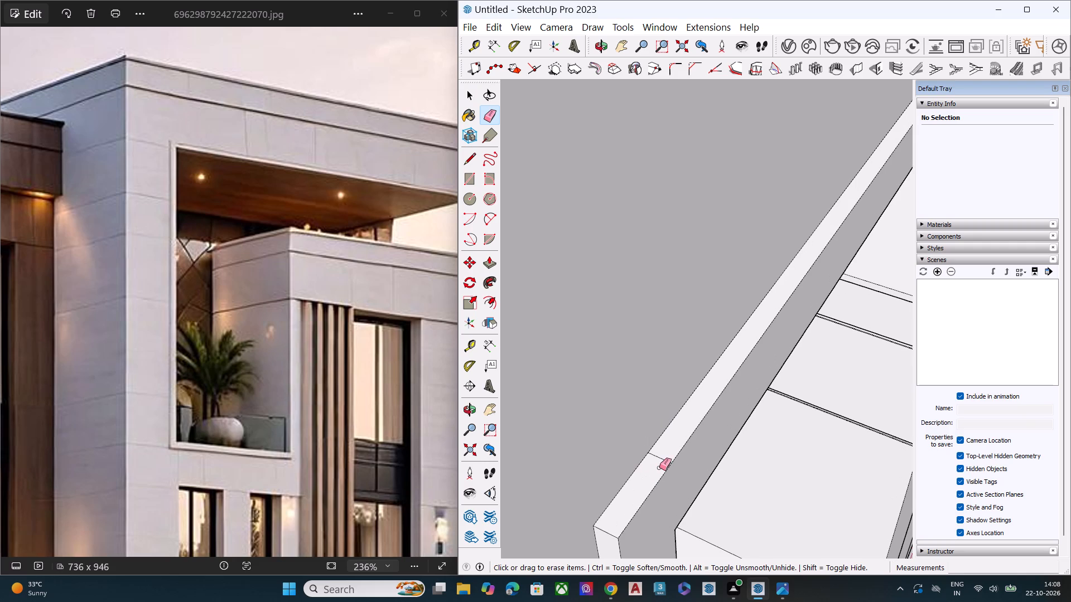
left_click(664, 460)
scroll(623, 399, "down", 5)
scroll(597, 405, "up", 3)
scroll(594, 406, "down", 4)
key("space")
Examine the raised frame around the balcony opening and the adjoining projecting volume from below and above.
scroll(601, 380, "up", 1)
scroll(601, 380, "down", 6)
scroll(618, 370, "up", 1)
scroll(650, 341, "down", 1)
scroll(650, 341, "up", 1)
scroll(648, 344, "down", 5)
scroll(647, 348, "up", 1)
scroll(645, 349, "down", 1)
scroll(645, 349, "up", 1)
scroll(645, 349, "down", 1)
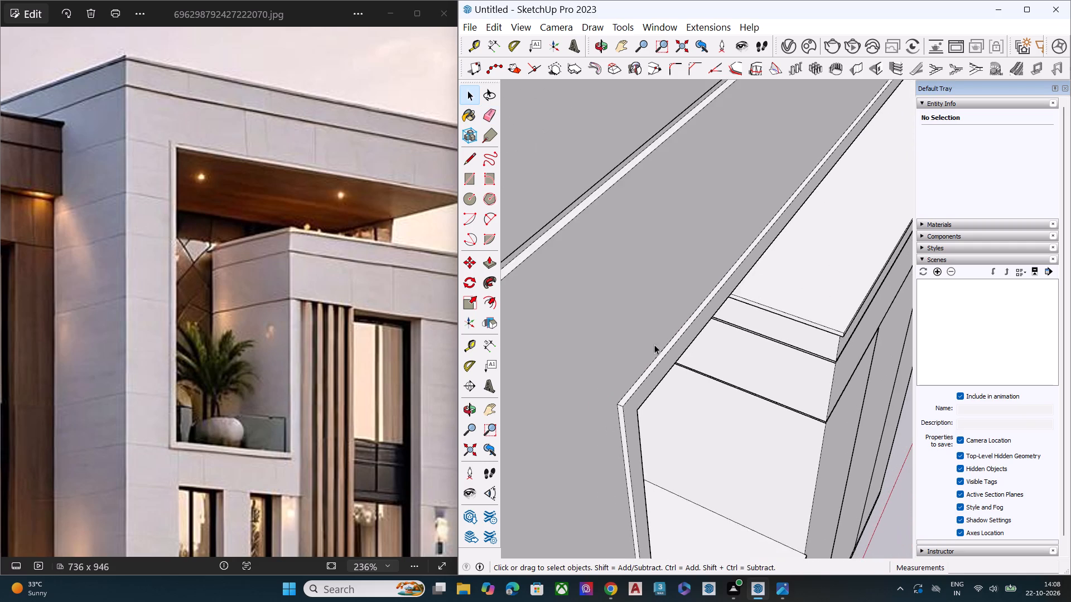
scroll(654, 344, "down", 1)
scroll(669, 344, "up", 1)
scroll(661, 350, "down", 11)
scroll(633, 333, "up", 1)
scroll(633, 333, "down", 5)
scroll(631, 334, "up", 1)
scroll(631, 334, "down", 5)
middle_click_drag(662, 513, 745, 109)
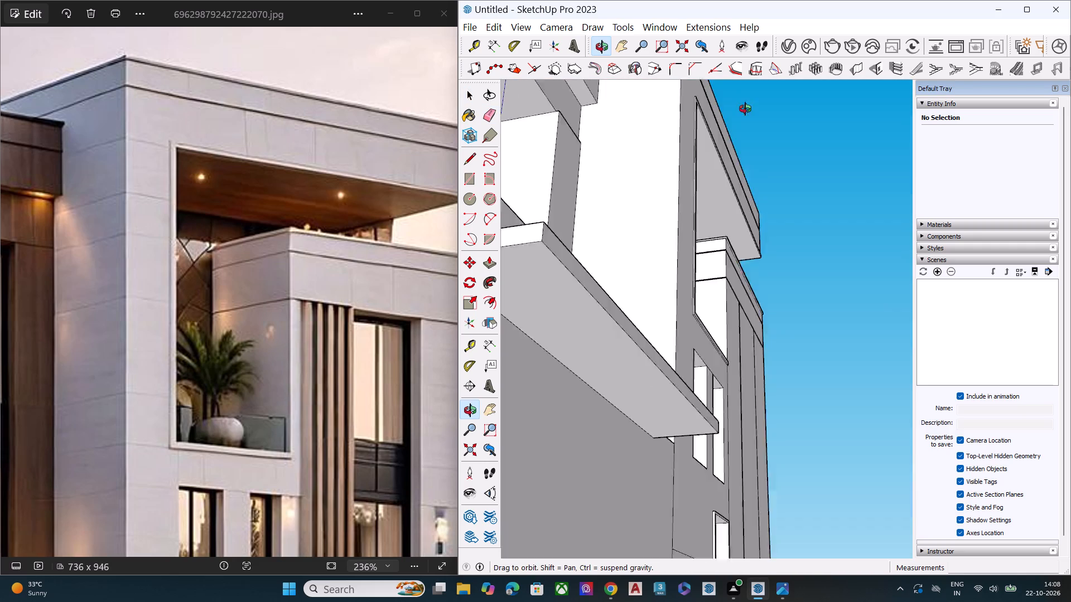
middle_click_drag(745, 109, 751, 97)
middle_click_drag(778, 273, 728, 306)
scroll(728, 306, "up", 6)
scroll(728, 306, "down", 2)
scroll(728, 306, "up", 6)
middle_click_drag(707, 312, 710, 306)
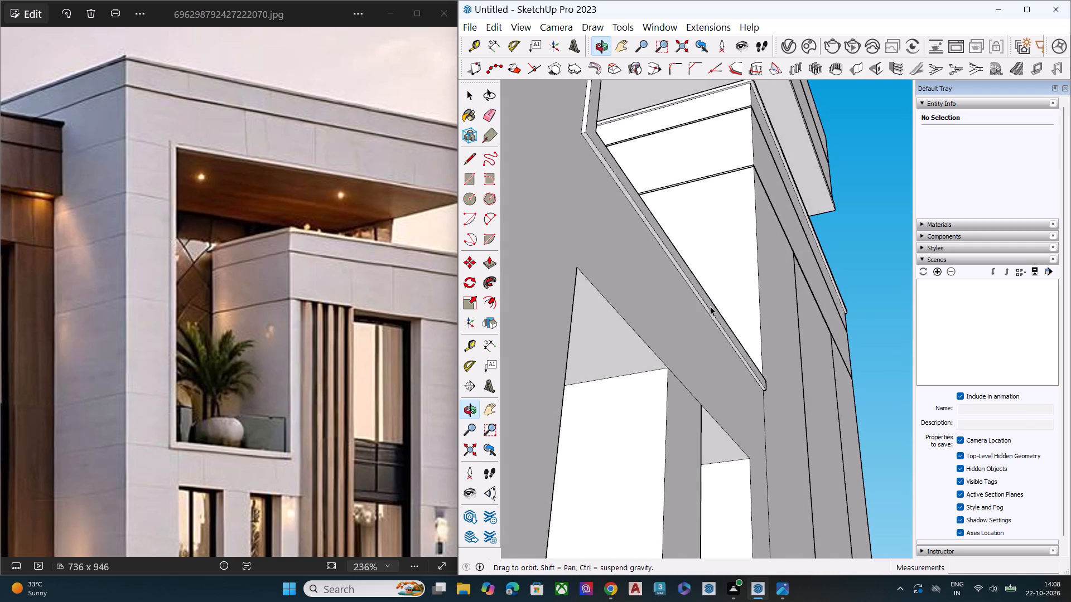
scroll(596, 326, "down", 7)
key("space")
middle_click_drag(893, 229, 586, 448)
middle_click_drag(827, 210, 653, 444)
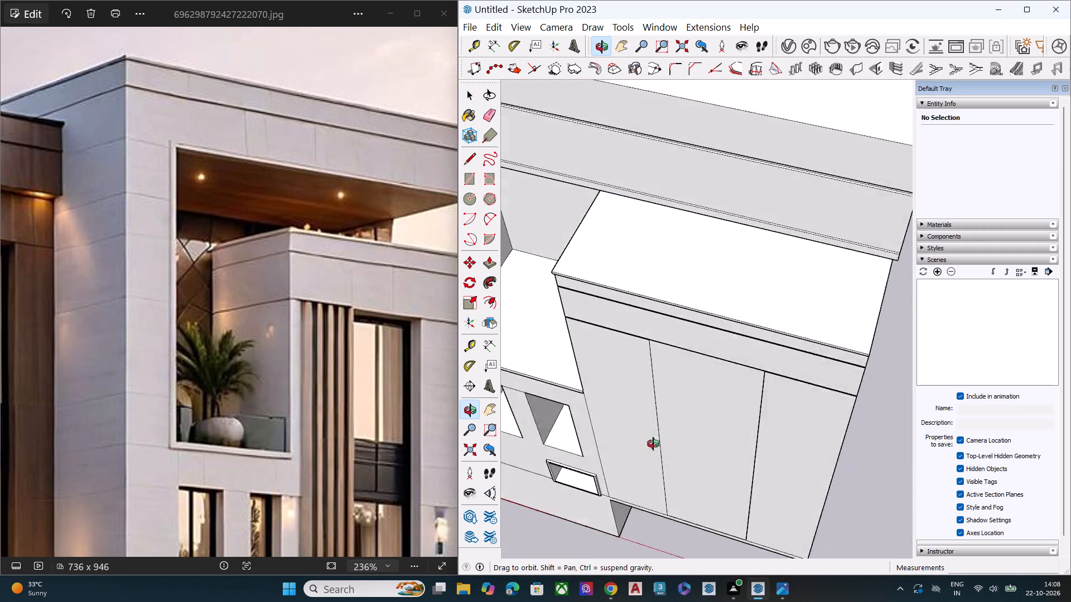
middle_click_drag(653, 444, 604, 458)
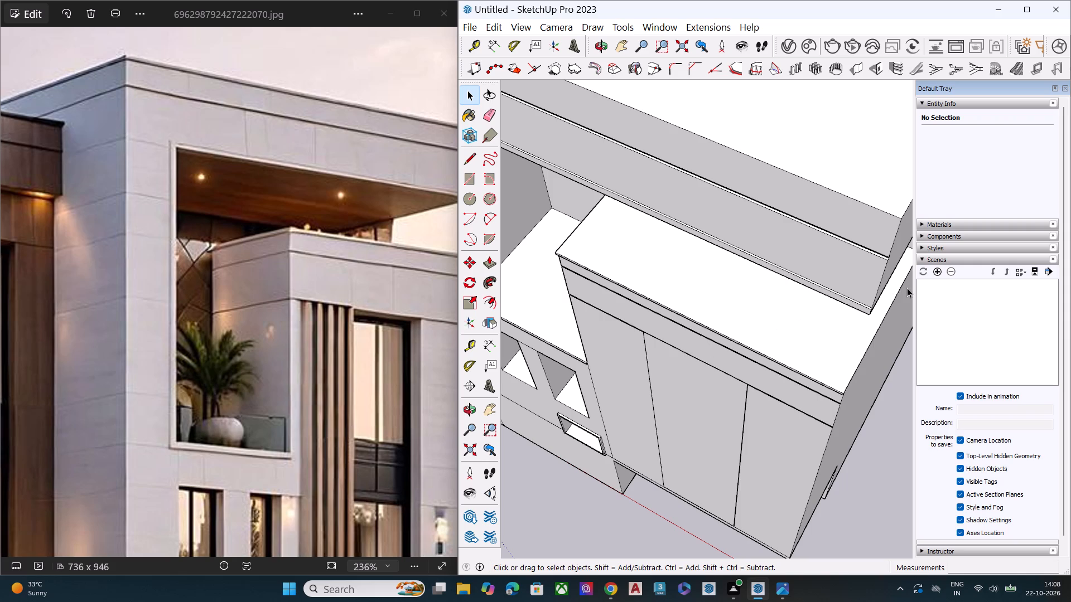
scroll(829, 302, "down", 8)
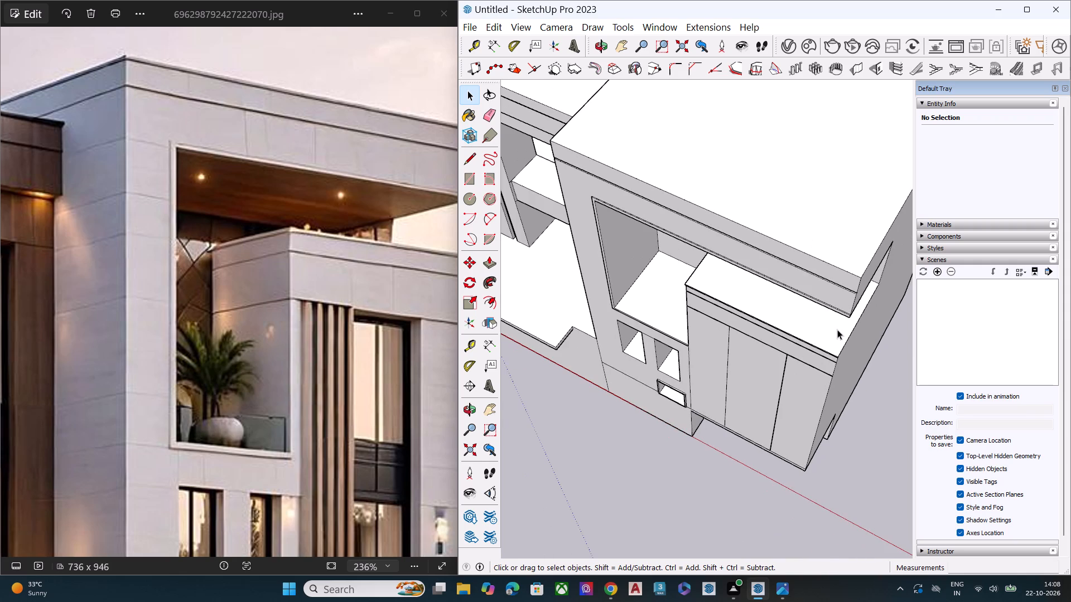
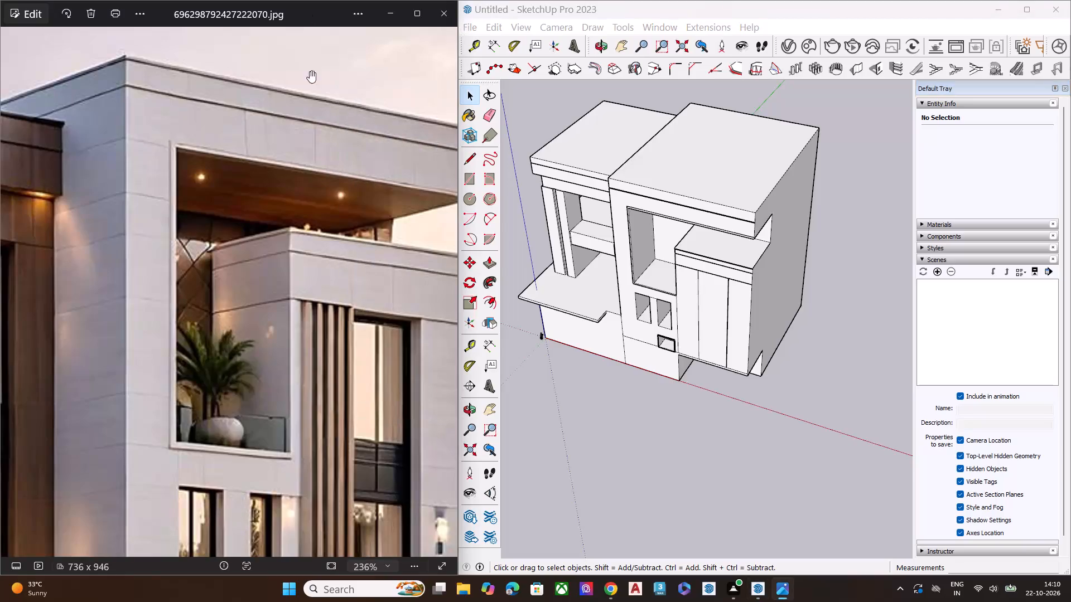
Compare the corner columns and the tall window opening beside them with the whole reference photo.
scroll(302, 281, "down", 13)
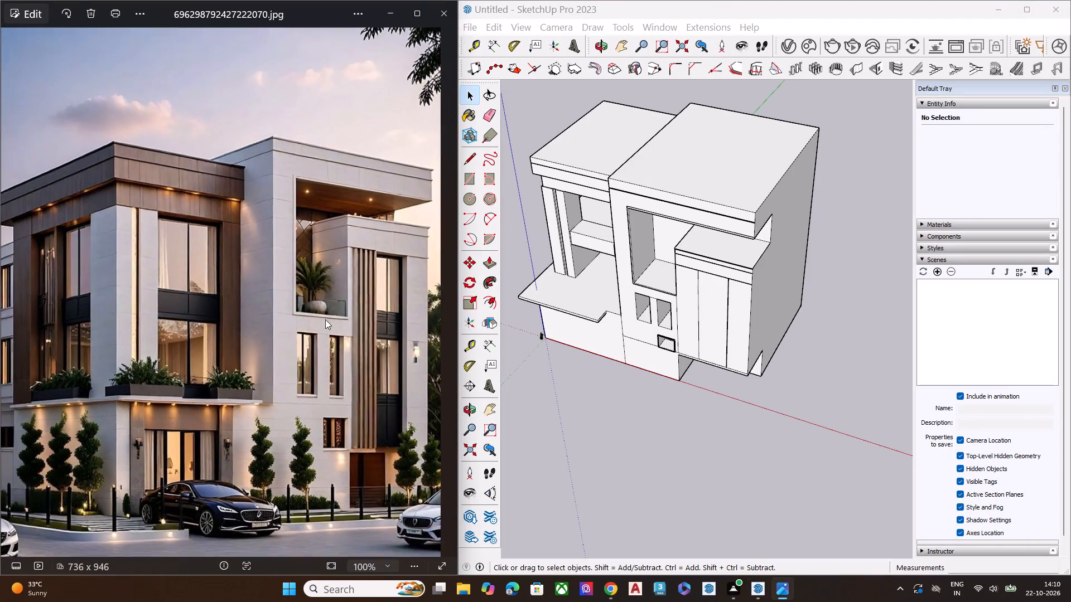
middle_click_drag(607, 234, 705, 182)
middle_click_drag(570, 265, 752, 157)
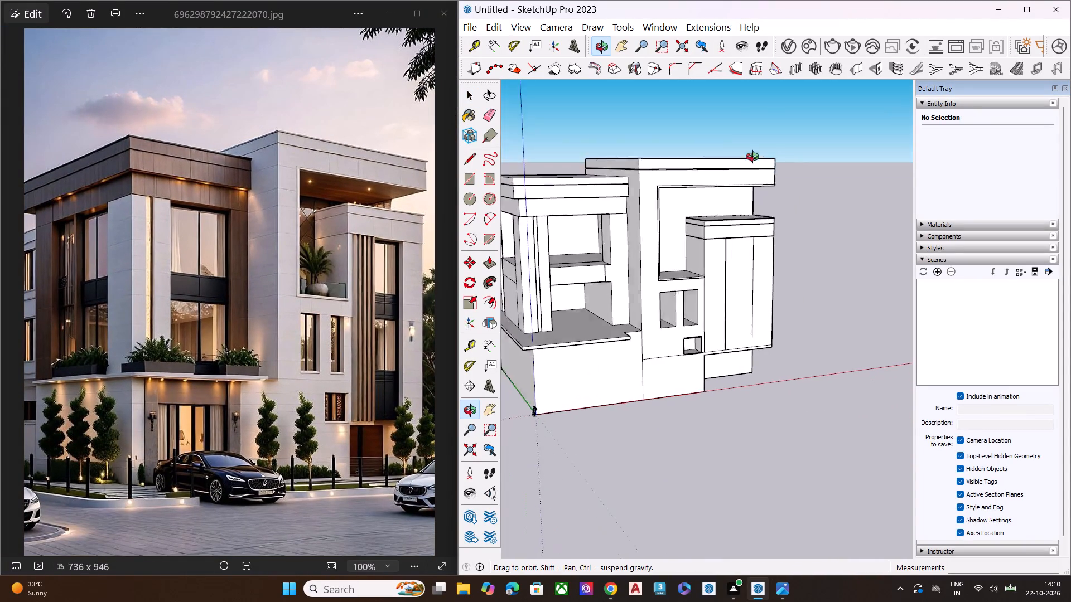
middle_click_drag(752, 157, 824, 148)
scroll(520, 243, "up", 9)
middle_click_drag(575, 206, 587, 392)
scroll(563, 336, "up", 4)
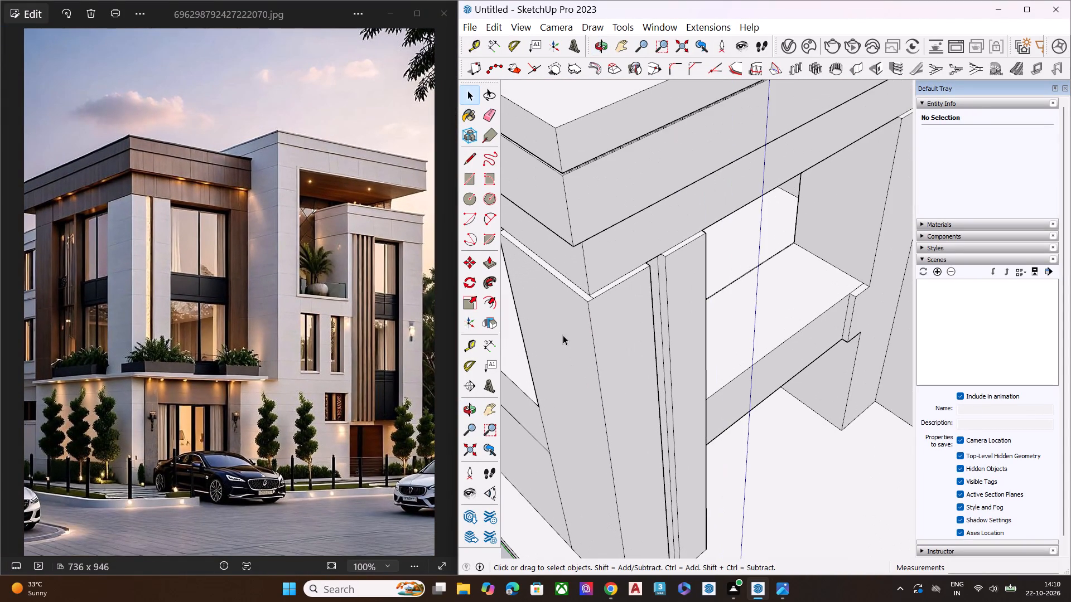
scroll(631, 276, "up", 6)
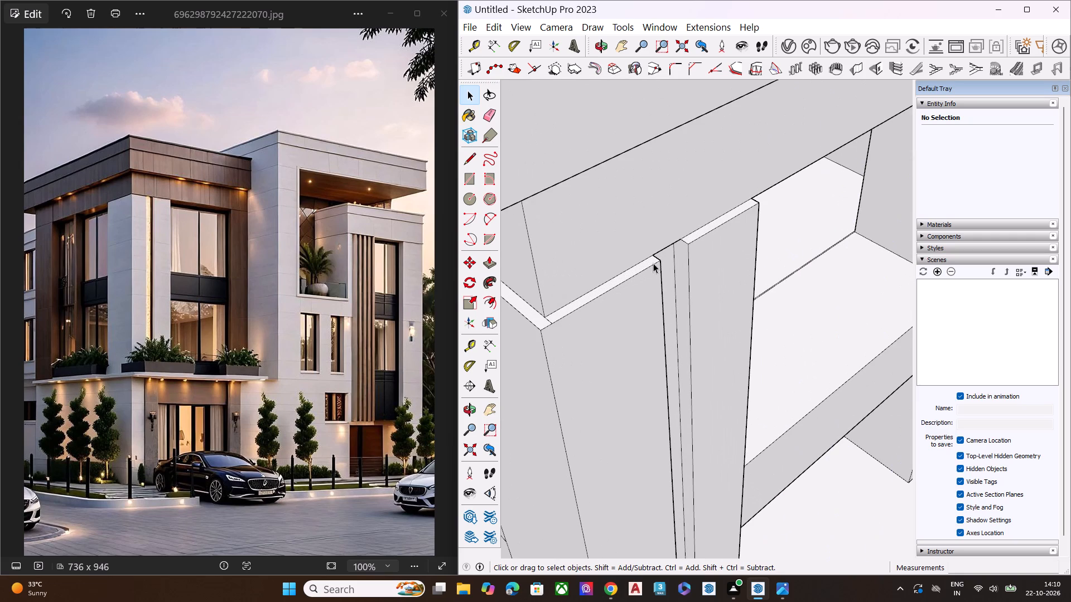
scroll(602, 261, "down", 7)
middle_click_drag(675, 309, 659, 223)
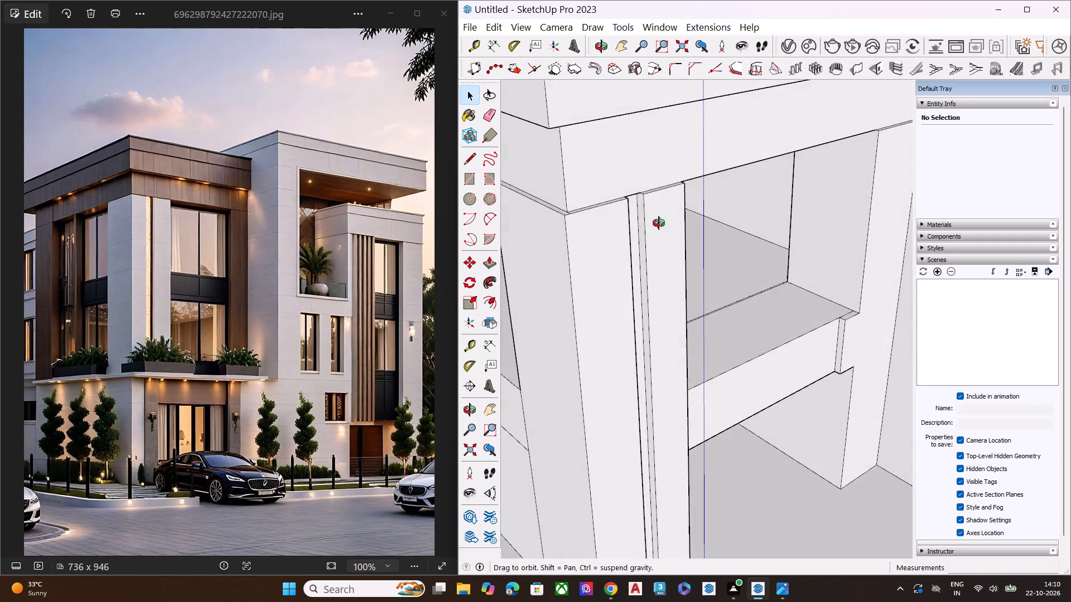
middle_click_drag(659, 223, 659, 222)
Push/Pull the narrow side face beside the spandrel beam about 1' 11 1/2" toward the column's inner side.
scroll(752, 259, "down", 7)
middle_click_drag(817, 299, 863, 260)
scroll(839, 292, "up", 2)
scroll(827, 300, "down", 3)
scroll(827, 300, "up", 5)
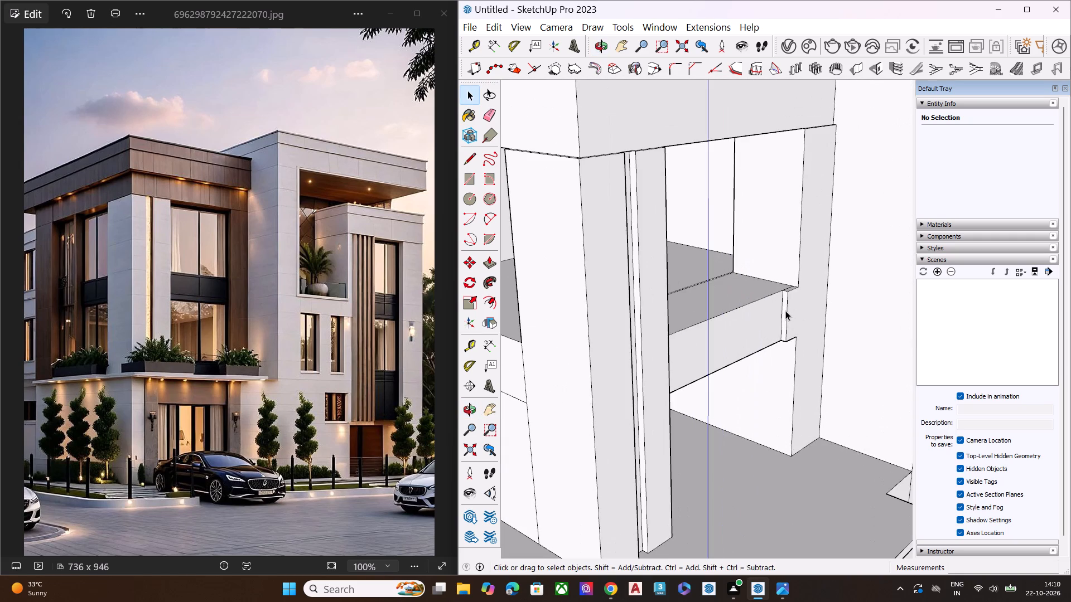
scroll(784, 310, "up", 5)
scroll(784, 310, "down", 1)
scroll(784, 310, "up", 6)
left_click(785, 292)
key("p")
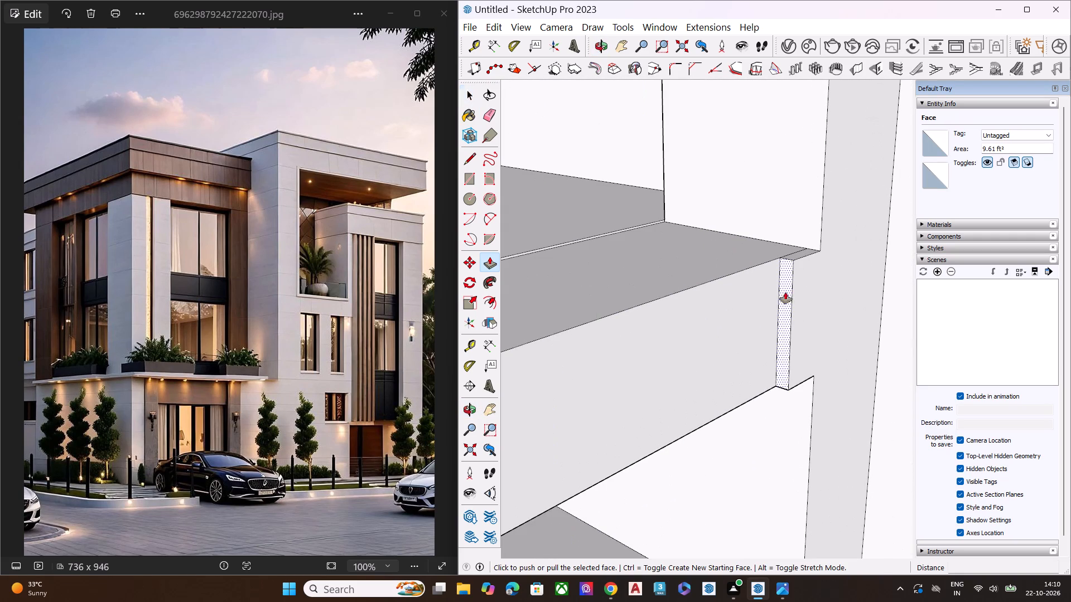
left_click(780, 252)
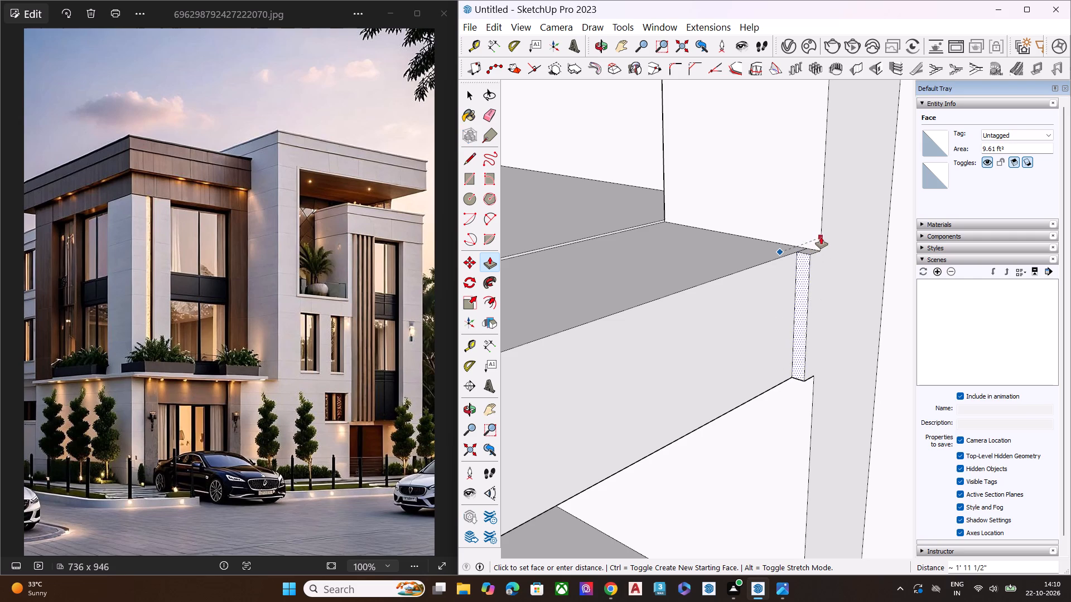
left_click(821, 237)
scroll(800, 259, "up", 2)
scroll(801, 255, "down", 1)
scroll(803, 251, "up", 7)
left_click(806, 268)
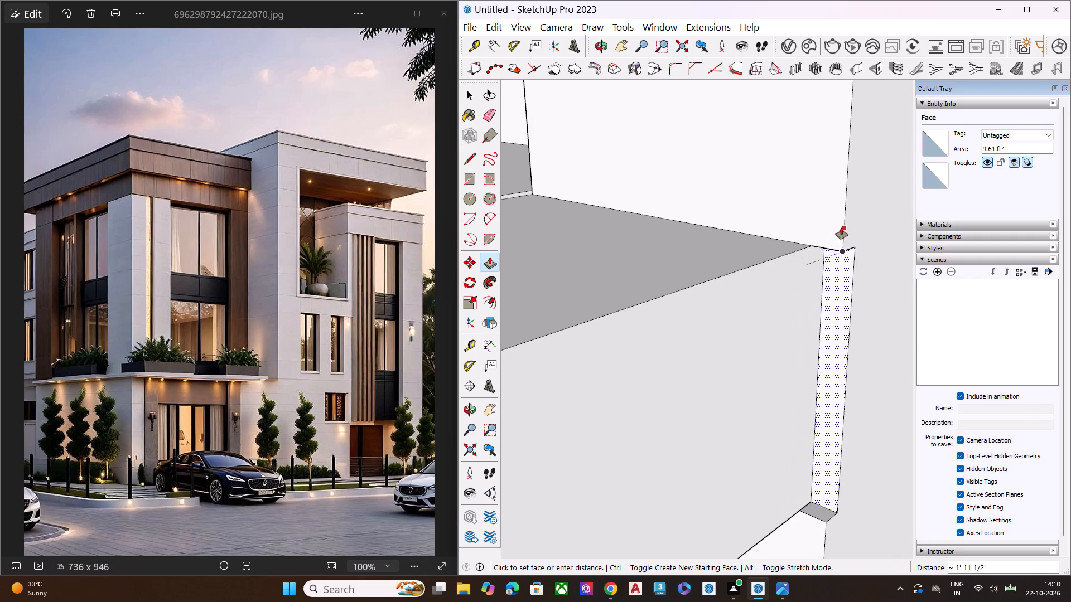
left_click(841, 227)
key("space")
Push/Pull the same narrow face back about 4 9/16" toward the column's inner edge.
middle_click_drag(820, 261, 715, 191)
scroll(807, 233, "up", 4)
left_click(830, 236)
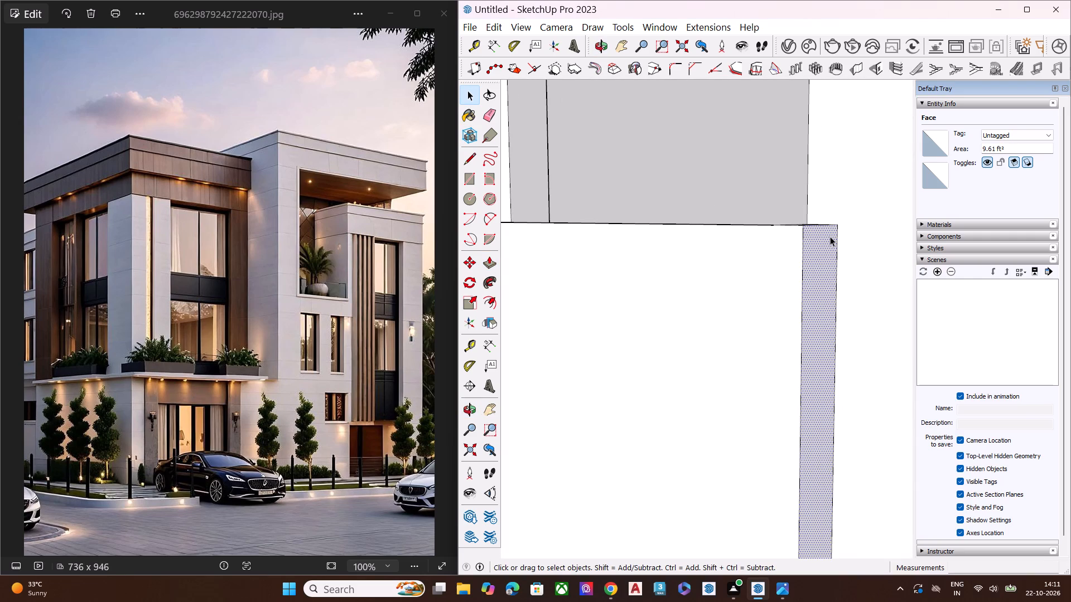
key("p")
left_click(839, 221)
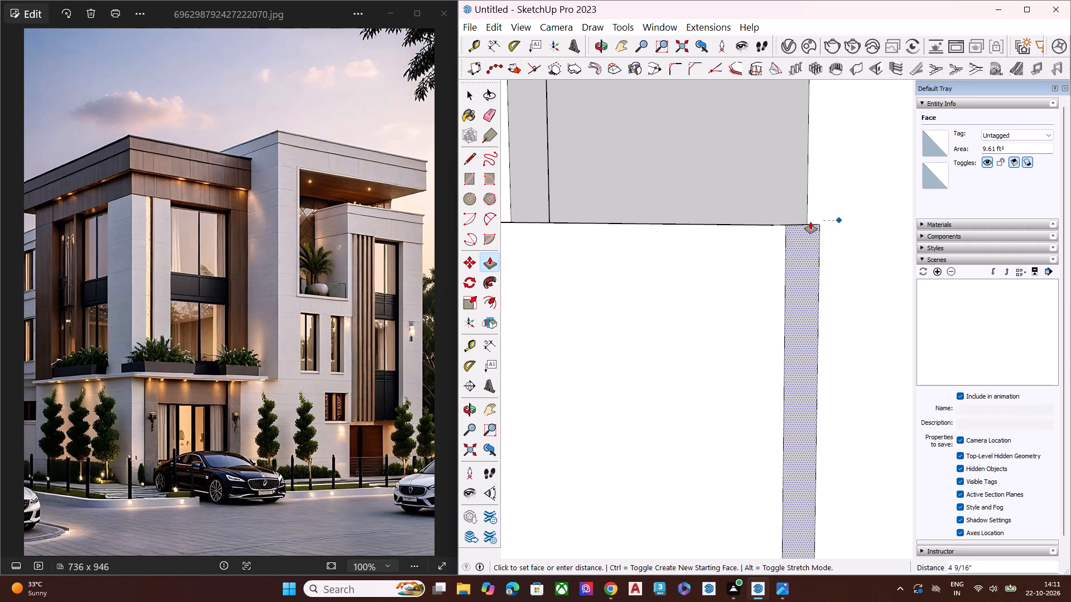
left_click(810, 226)
key("space")
Push/Pull the narrow face the last fraction until it is flush with the column's inner side above it.
middle_click_drag(774, 259, 815, 382)
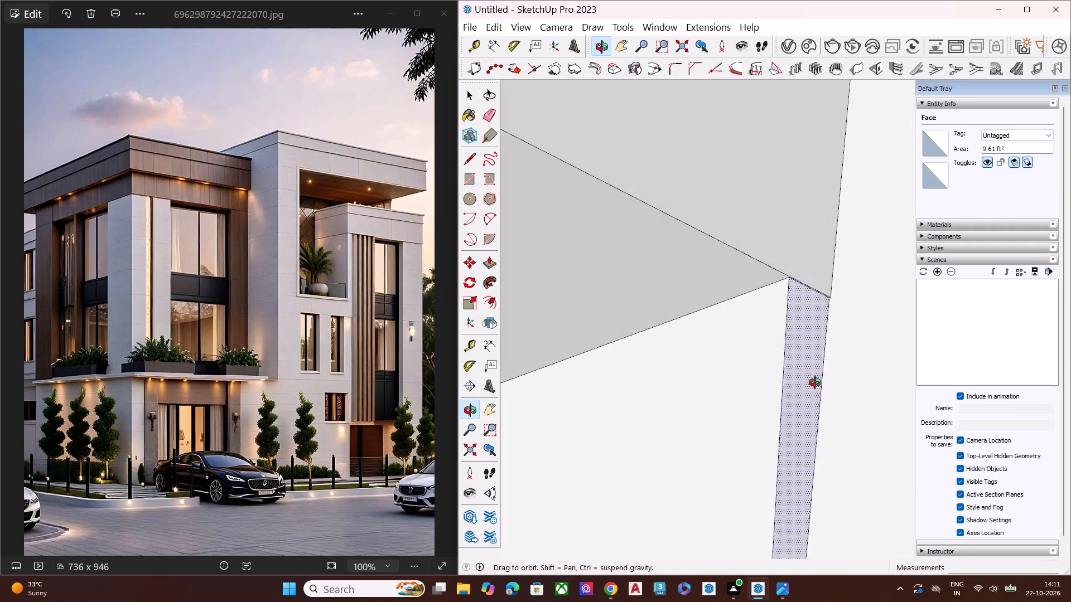
middle_click_drag(815, 382, 816, 383)
scroll(813, 363, "up", 3)
middle_click_drag(823, 278, 810, 416)
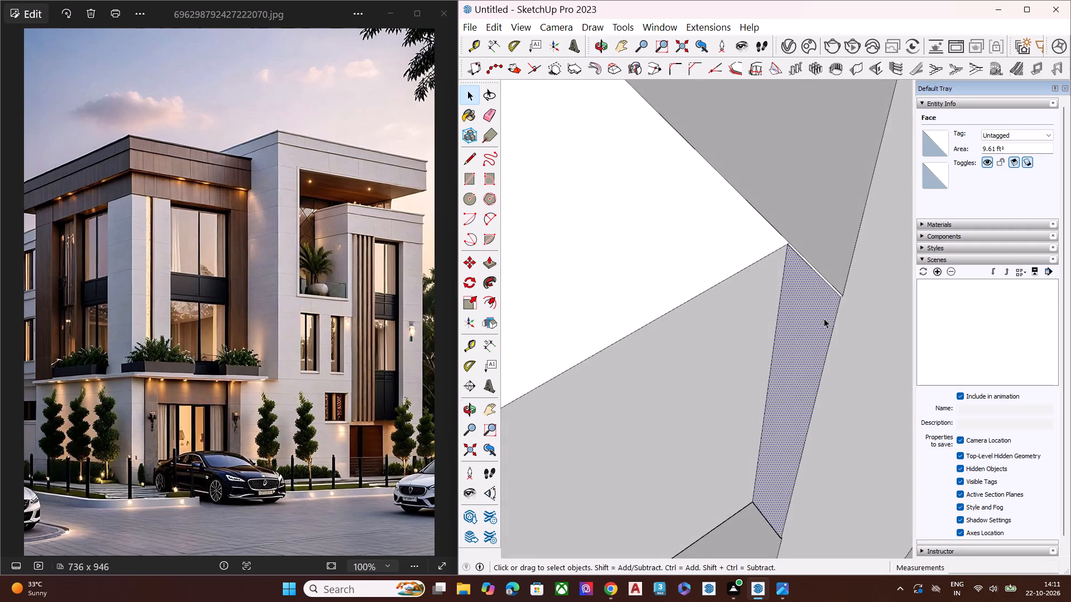
scroll(838, 276, "up", 8)
left_click(833, 339)
key("p")
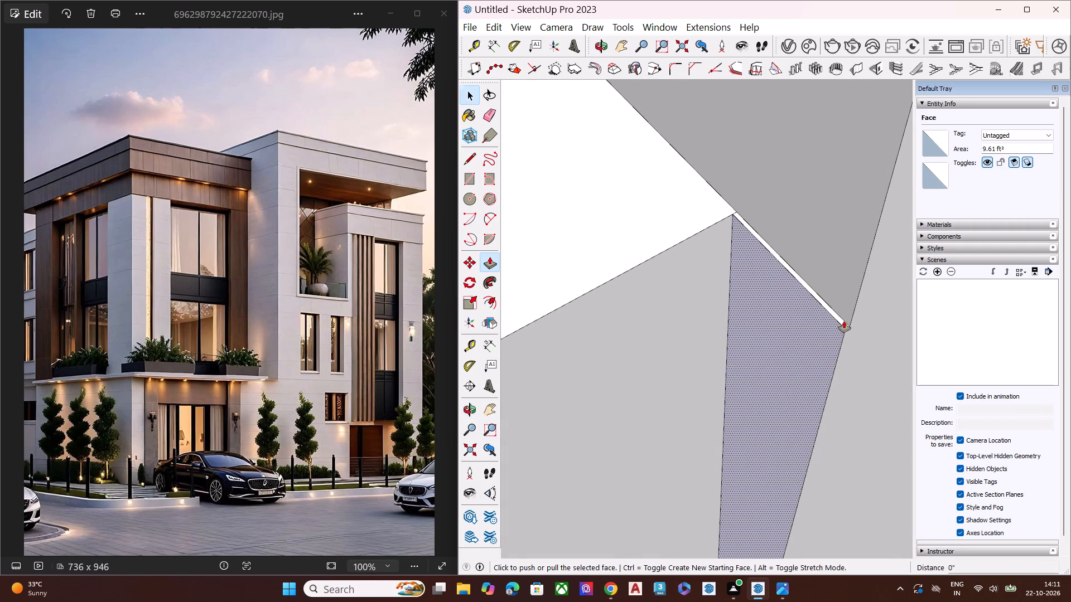
left_click(848, 322)
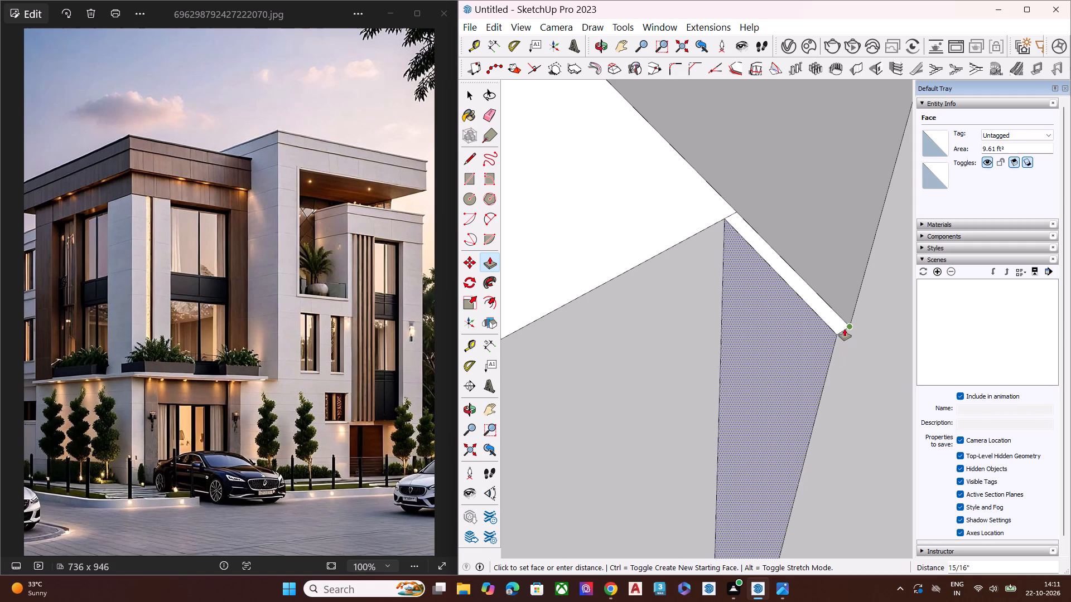
left_click(856, 299)
key("space")
left_click(833, 340)
key("p")
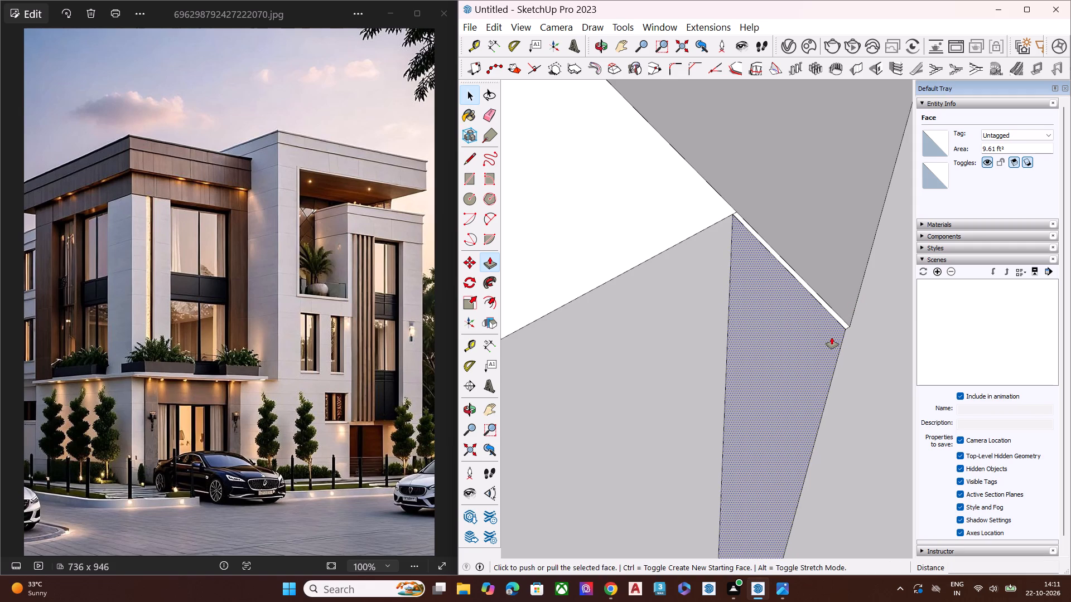
left_click(832, 337)
left_click(847, 318)
key("space")
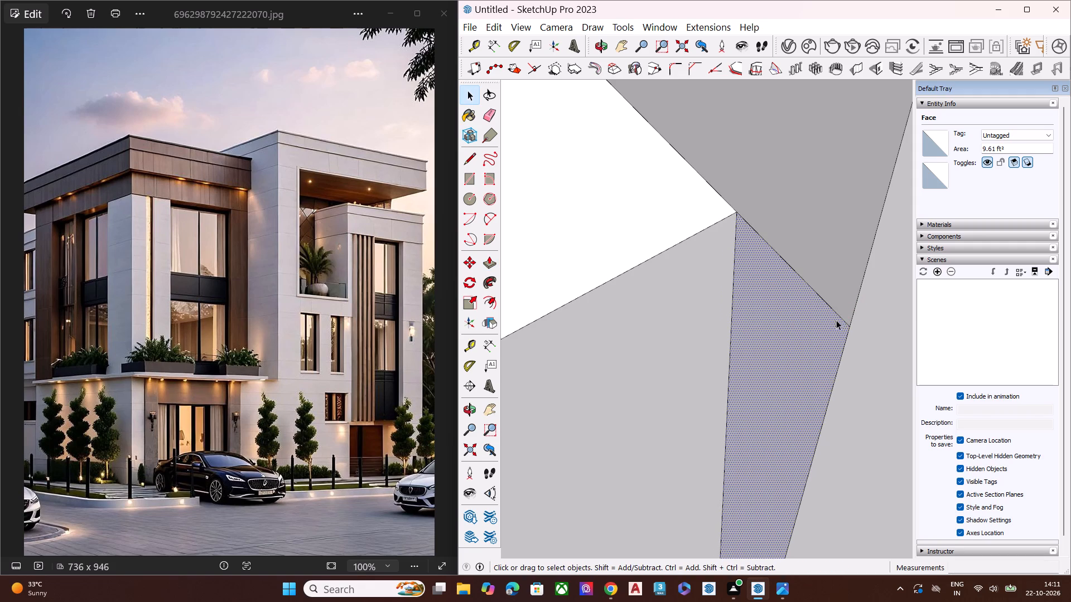
Erase the leftover seam edges above and below the narrow face on the column's inner side.
left_click(838, 315)
key("Delete")
scroll(676, 300, "down", 4)
scroll(655, 299, "up", 1)
scroll(655, 299, "down", 5)
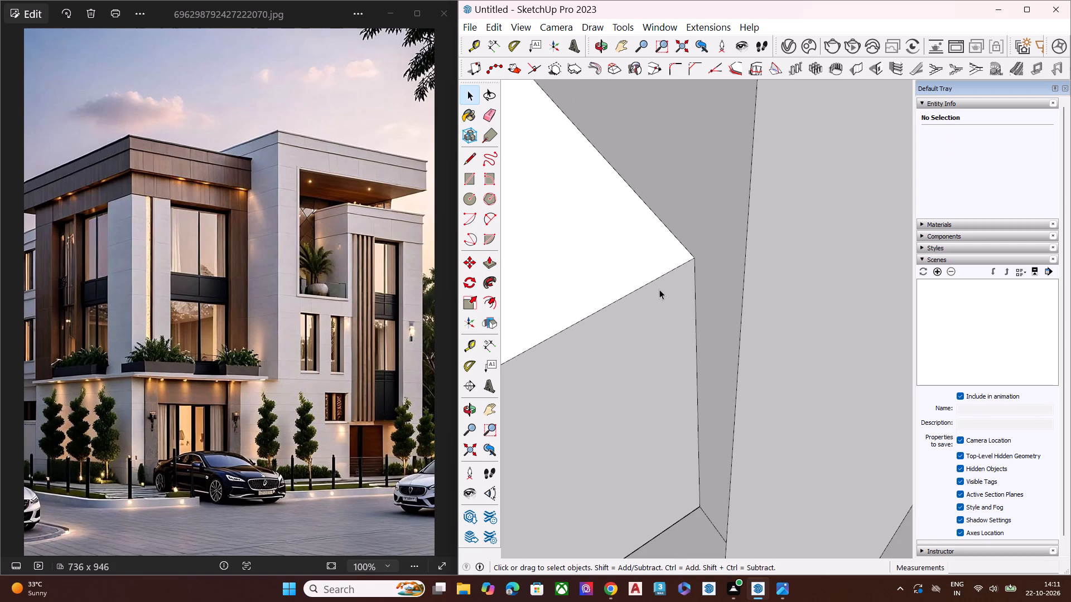
scroll(717, 274, "down", 3)
scroll(721, 271, "up", 1)
scroll(721, 271, "down", 4)
middle_click_drag(727, 370, 762, 160)
scroll(740, 305, "up", 4)
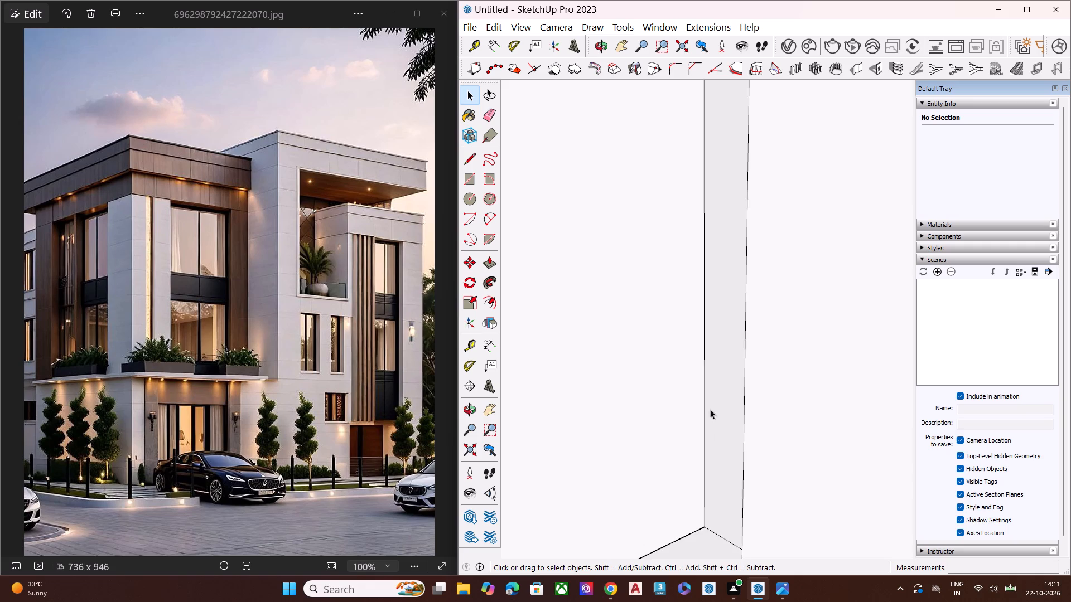
scroll(709, 399, "down", 6)
key("e")
scroll(695, 483, "up", 3)
left_click(726, 487)
key("space")
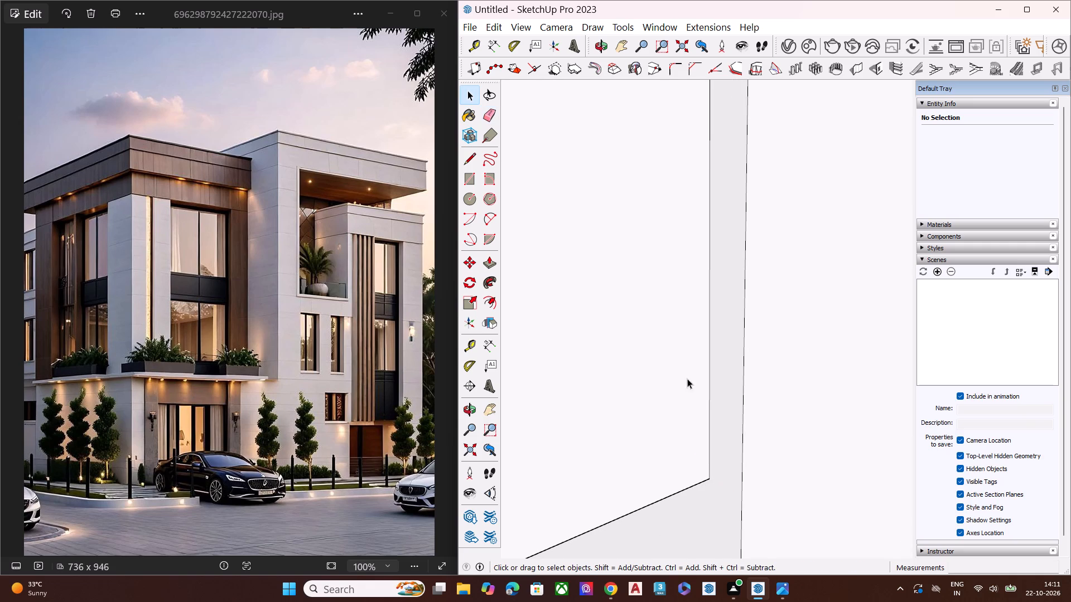
Push/Pull the large floor face behind the spandrel beam about 1 7/8" down, flush with the beam's top.
scroll(687, 378, "down", 4)
scroll(687, 378, "up", 1)
scroll(687, 378, "down", 9)
scroll(665, 343, "up", 2)
scroll(665, 346, "down", 6)
scroll(809, 367, "up", 4)
middle_click_drag(802, 365, 668, 349)
scroll(720, 328, "down", 12)
scroll(818, 387, "up", 1)
scroll(829, 403, "down", 5)
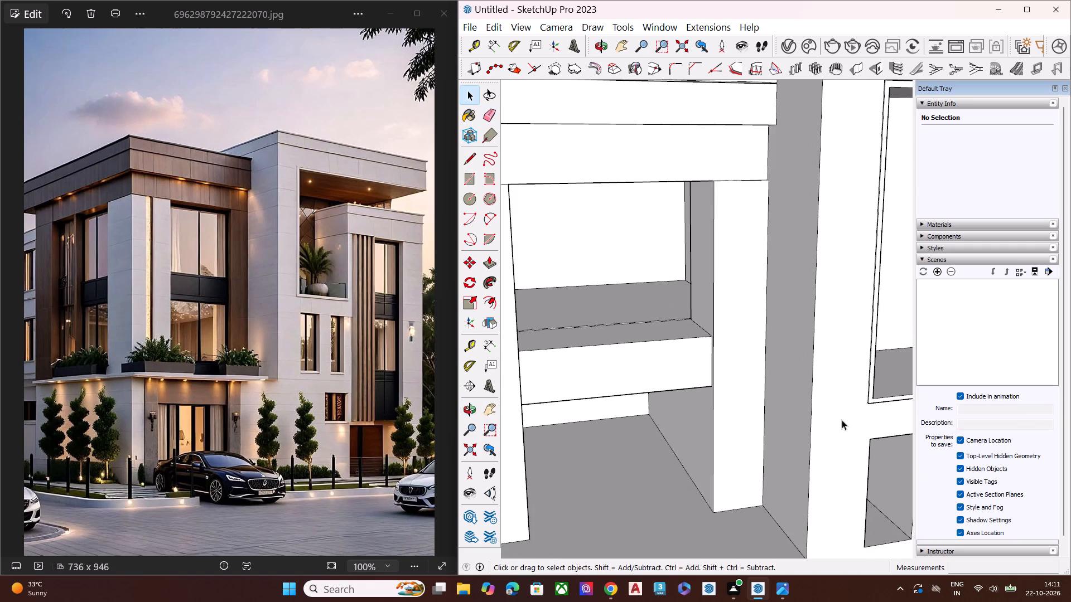
middle_click_drag(509, 339, 594, 338)
scroll(617, 335, "up", 8)
scroll(680, 308, "up", 3)
scroll(690, 300, "down", 2)
scroll(691, 300, "up", 8)
left_click(716, 303)
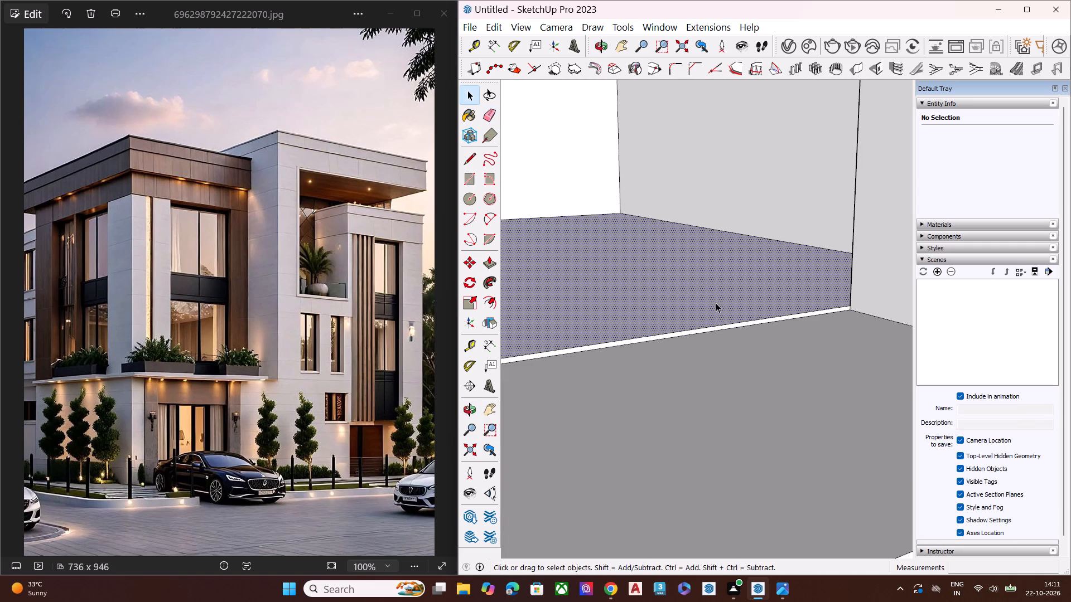
key("p")
left_click(716, 303)
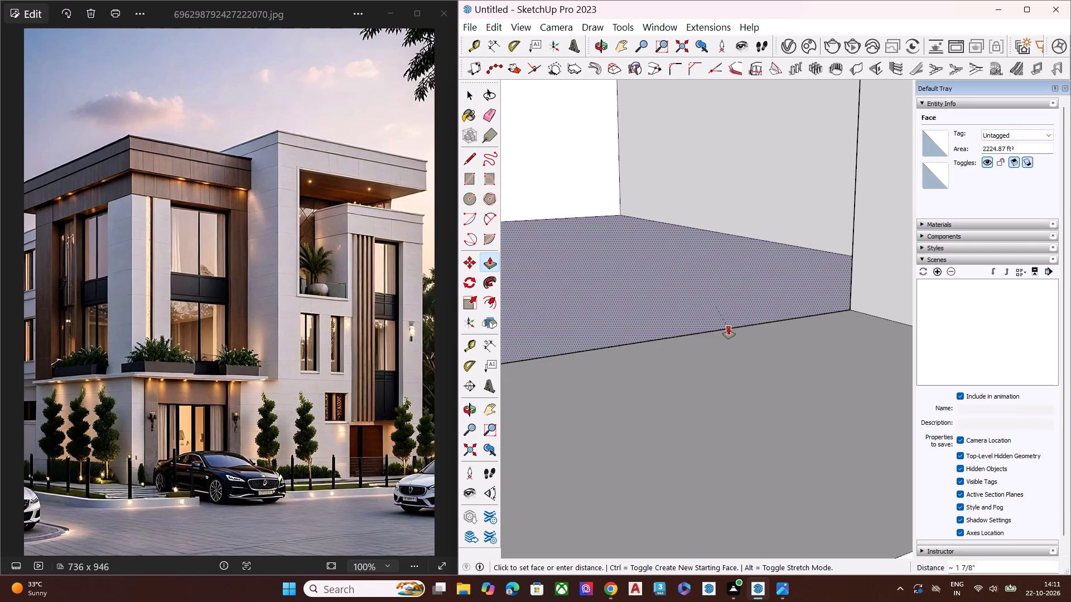
left_click(729, 328)
key("space")
Compare the overall facade massing and proportions with the reference photo.
scroll(634, 298, "down", 1)
scroll(631, 299, "up", 1)
scroll(630, 300, "down", 20)
scroll(630, 300, "down", 7)
scroll(727, 351, "up", 1)
middle_click_drag(724, 346, 734, 292)
key("space")
left_click(534, 355)
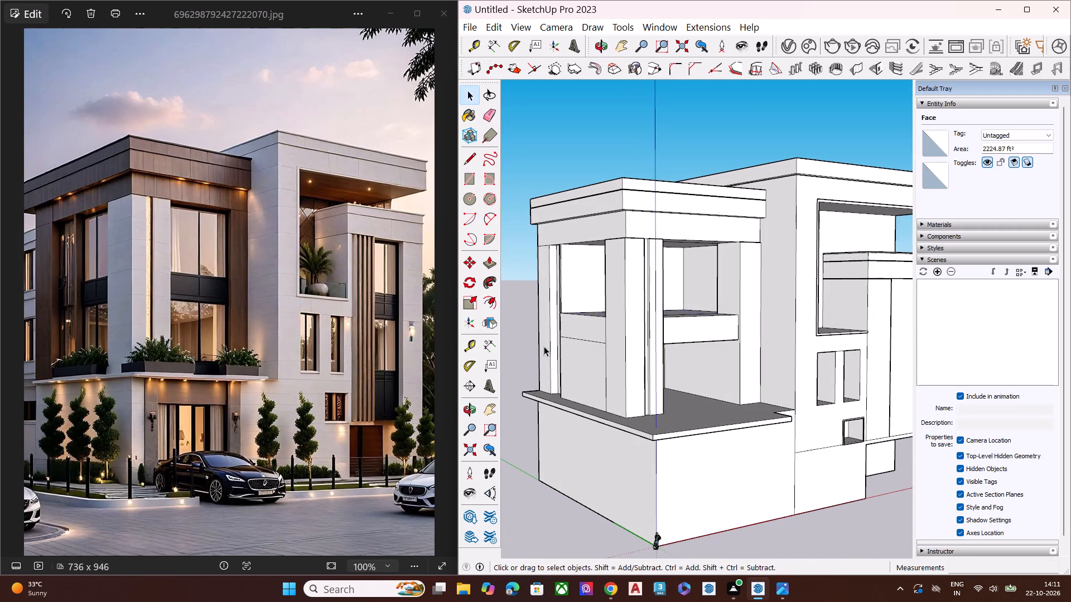
scroll(556, 367, "down", 8)
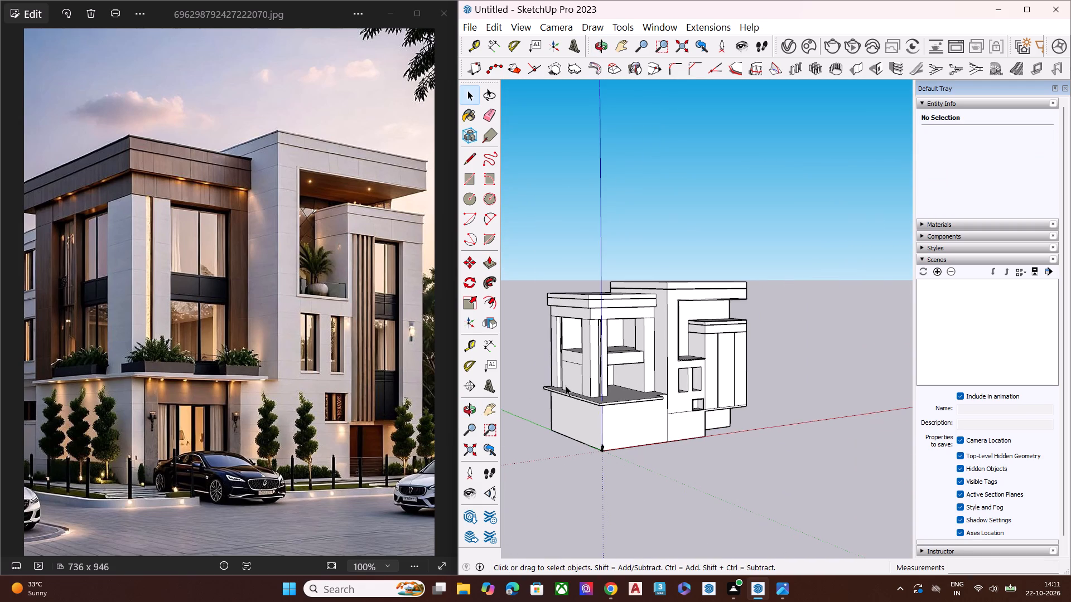
middle_click_drag(599, 374, 623, 339)
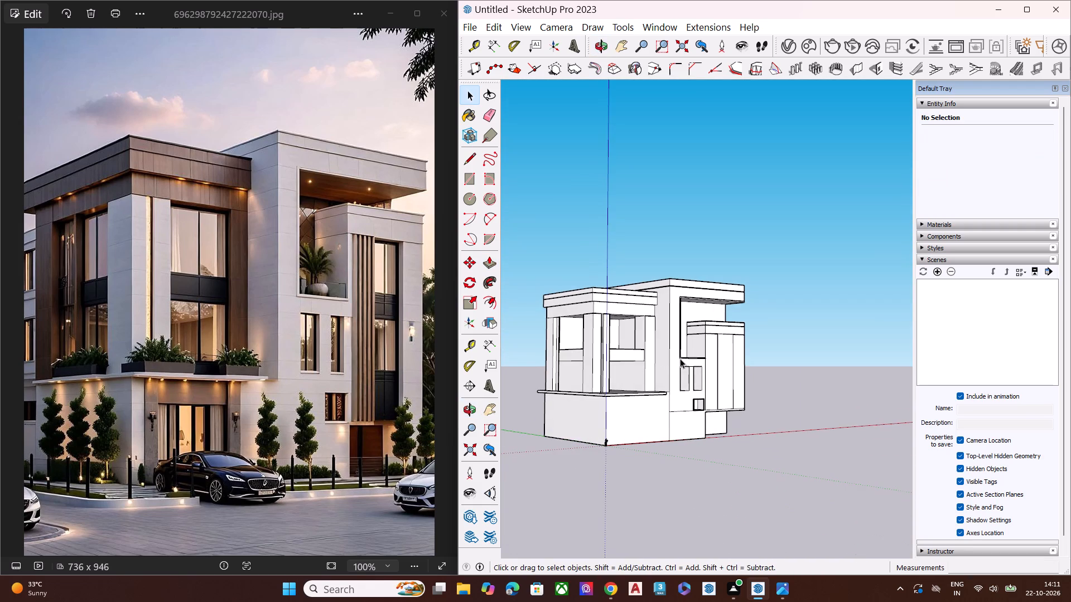
scroll(680, 358, "up", 1)
scroll(322, 338, "down", 4)
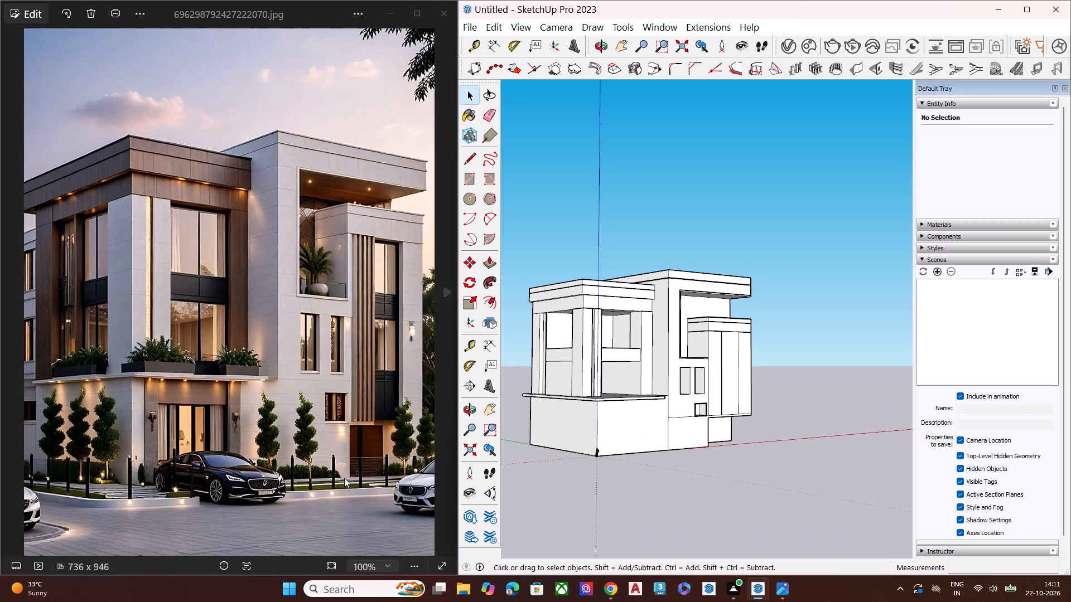
scroll(667, 396, "down", 1)
scroll(658, 396, "up", 5)
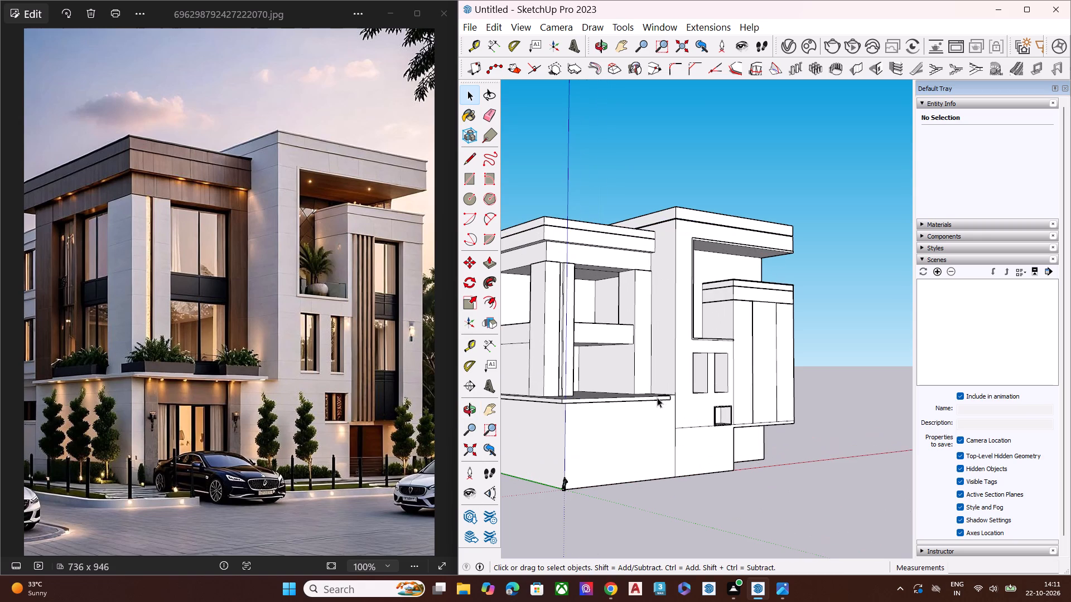
Erase the horizontal edge crossing the lower wall just below the small square window.
middle_click_drag(722, 457, 724, 422)
scroll(722, 425, "up", 4)
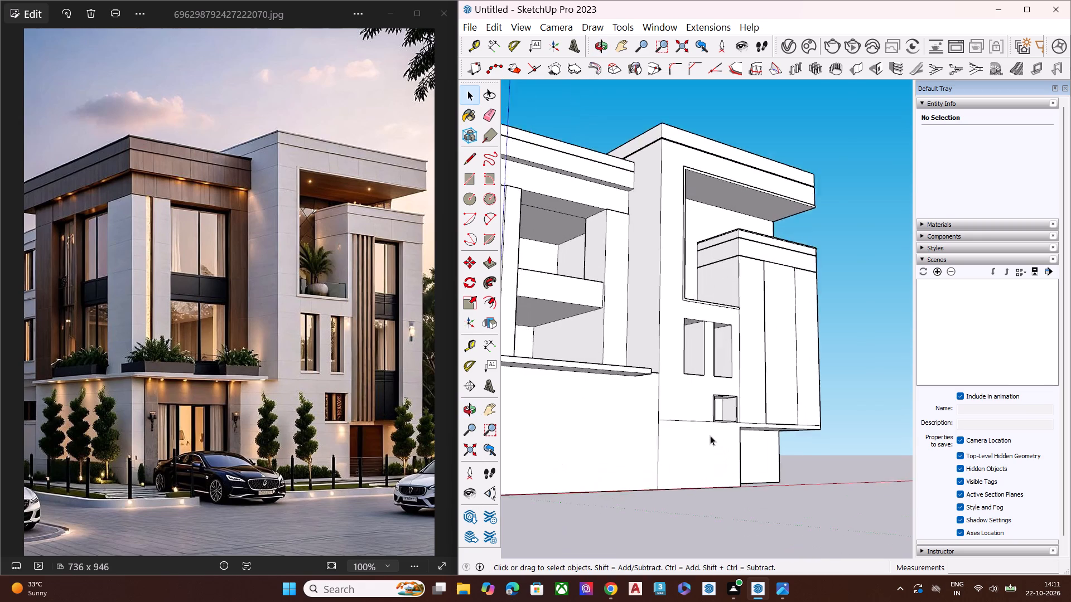
scroll(710, 435, "up", 3)
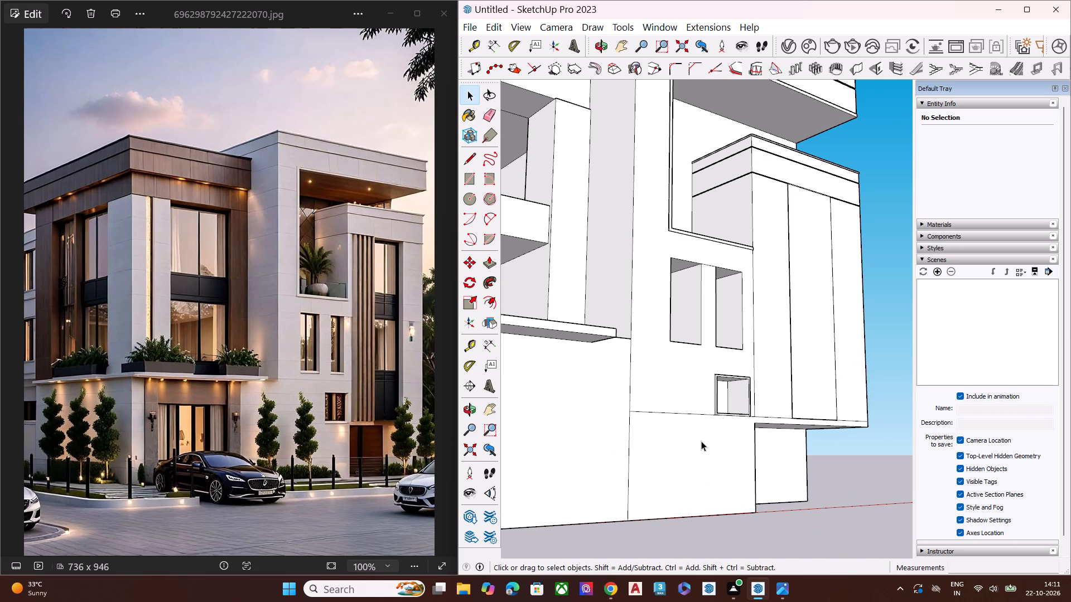
left_click(671, 412)
key("Delete")
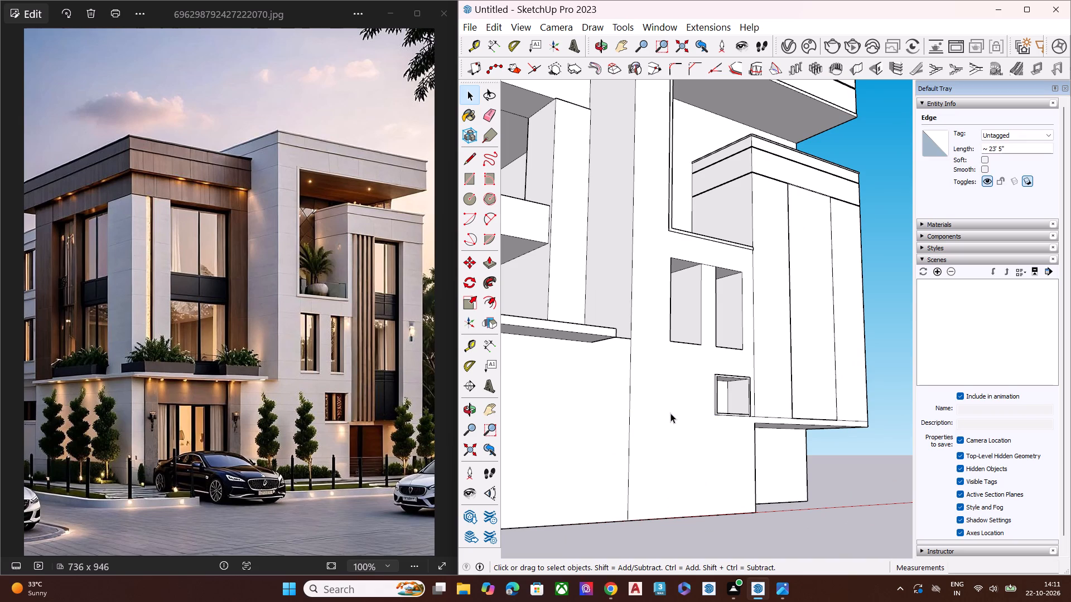
Push/Pull the end face of the projecting ledge inward to shorten the ledge slightly beside the taller wall.
scroll(670, 413, "down", 8)
middle_click_drag(720, 424, 505, 589)
scroll(509, 459, "up", 8)
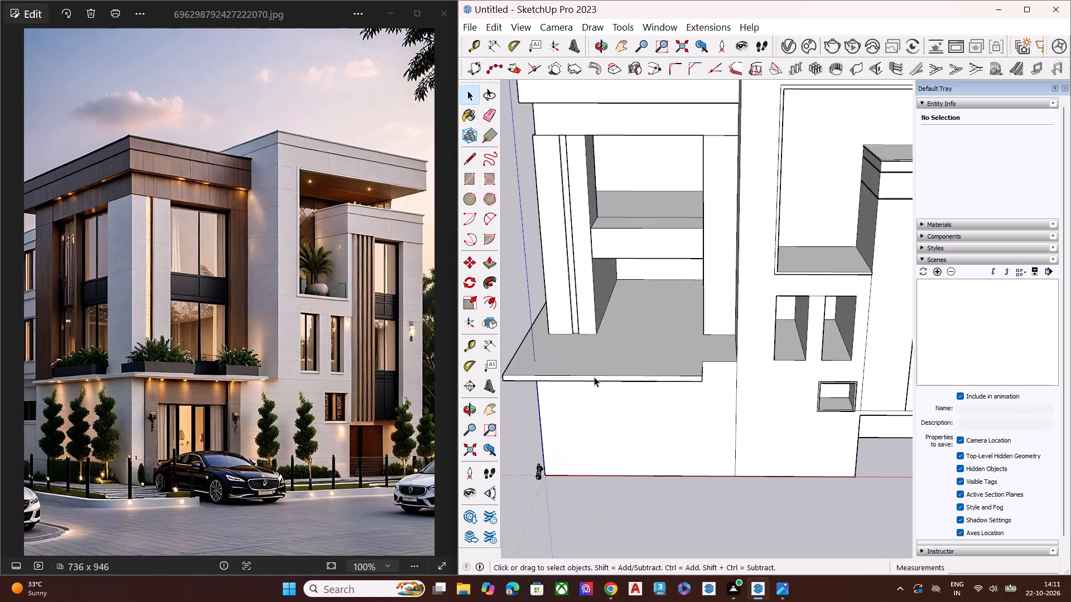
middle_click_drag(723, 372, 647, 403)
scroll(647, 403, "up", 11)
left_click(747, 346)
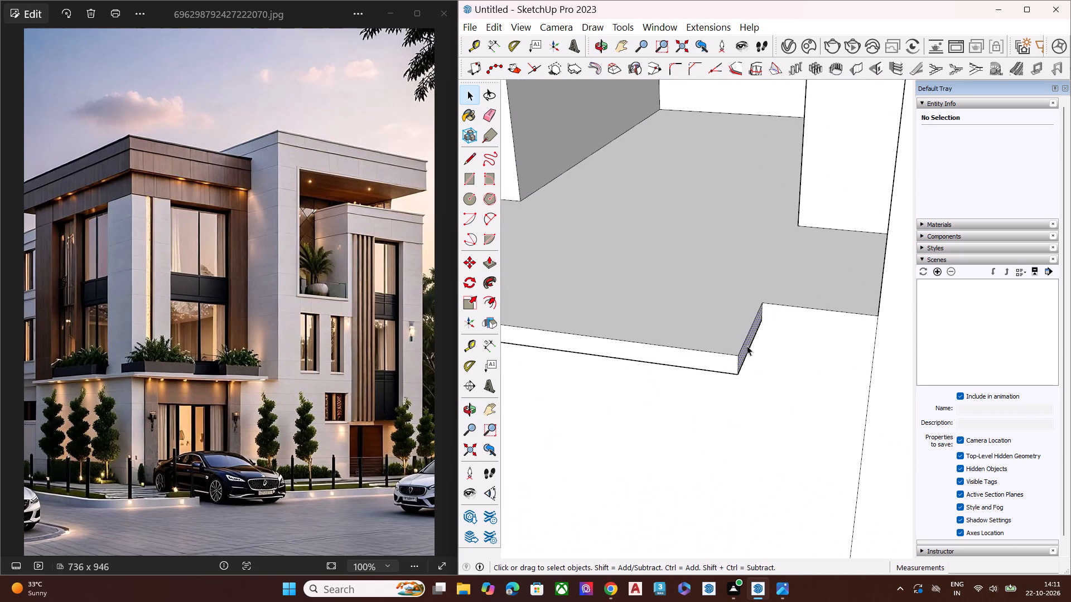
key("p")
left_click(747, 346)
left_click(716, 355)
key("space")
Examine the ledge's end and the whole facade from ground level against the reference photo.
scroll(717, 355, "down", 3)
scroll(717, 358, "up", 4)
scroll(717, 359, "down", 1)
scroll(717, 360, "up", 1)
scroll(717, 360, "down", 6)
middle_click_drag(742, 376, 797, 347)
scroll(718, 317, "down", 2)
scroll(712, 324, "up", 1)
scroll(708, 330, "down", 5)
middle_click_drag(711, 365, 967, 321)
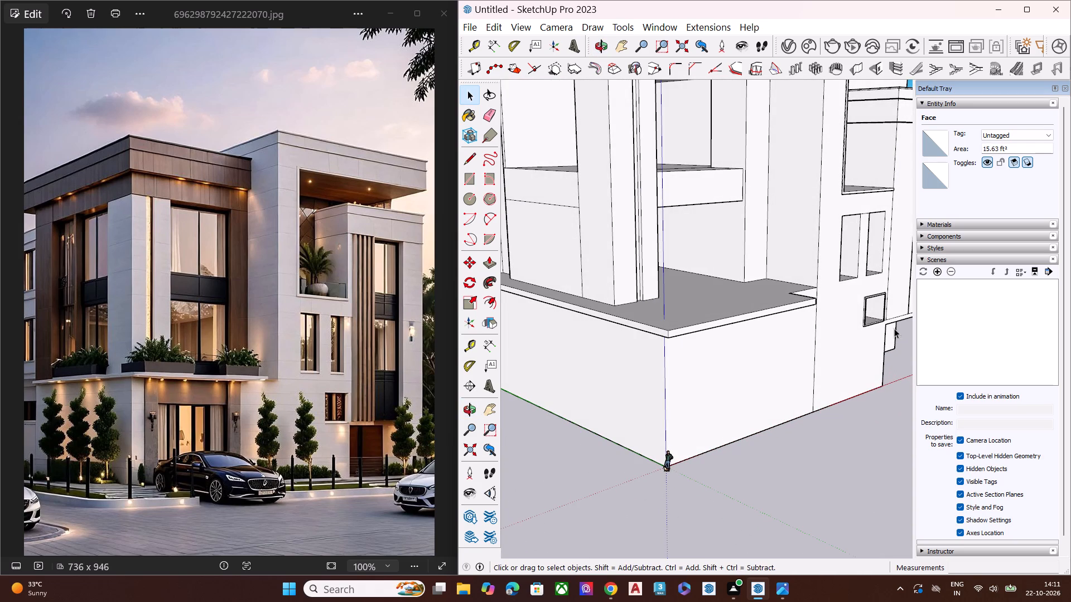
scroll(879, 327, "down", 2)
scroll(870, 334, "up", 1)
scroll(870, 336, "down", 6)
middle_click_drag(850, 333, 853, 225)
scroll(660, 290, "down", 4)
scroll(653, 299, "up", 1)
scroll(653, 300, "down", 3)
scroll(804, 275, "up", 7)
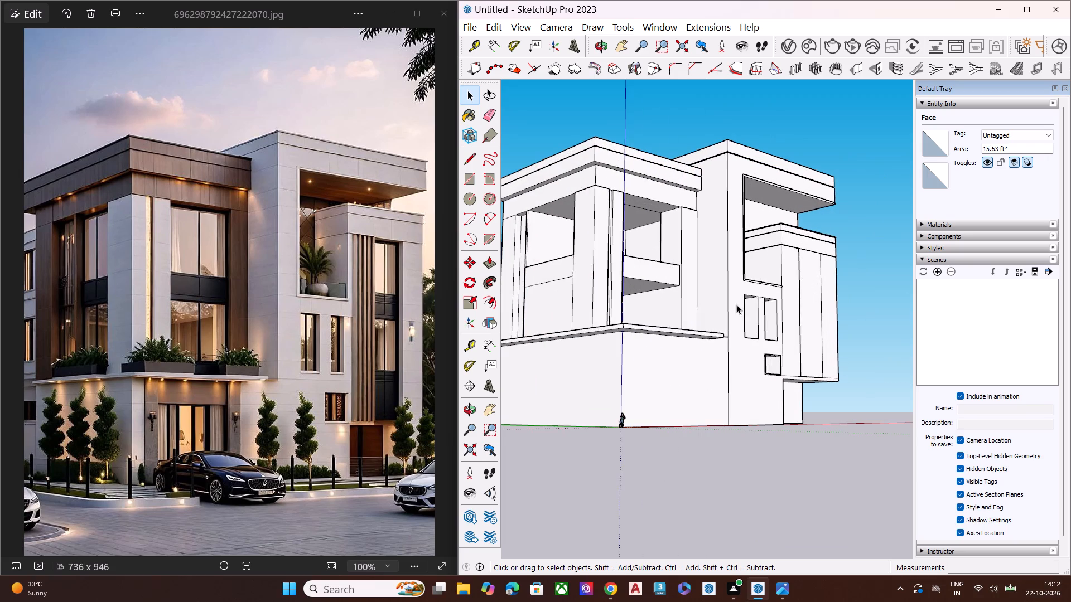
Compare the ground-floor entrance wall and overall massing with the enlarged reference photo.
scroll(768, 334, "down", 1)
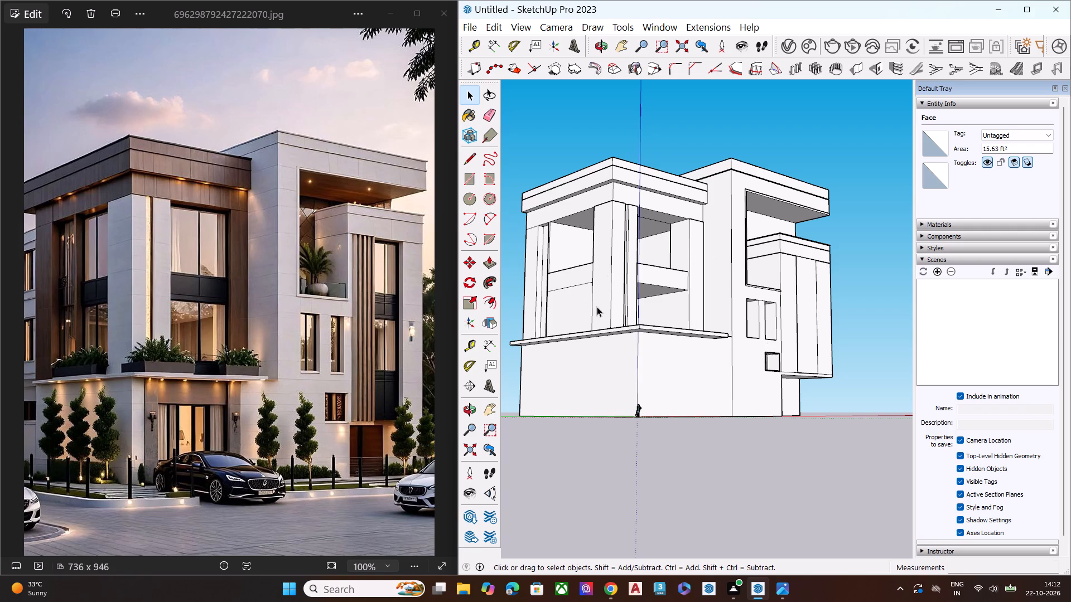
scroll(614, 348, "down", 3)
middle_click_drag(678, 370, 578, 453)
scroll(344, 441, "up", 5)
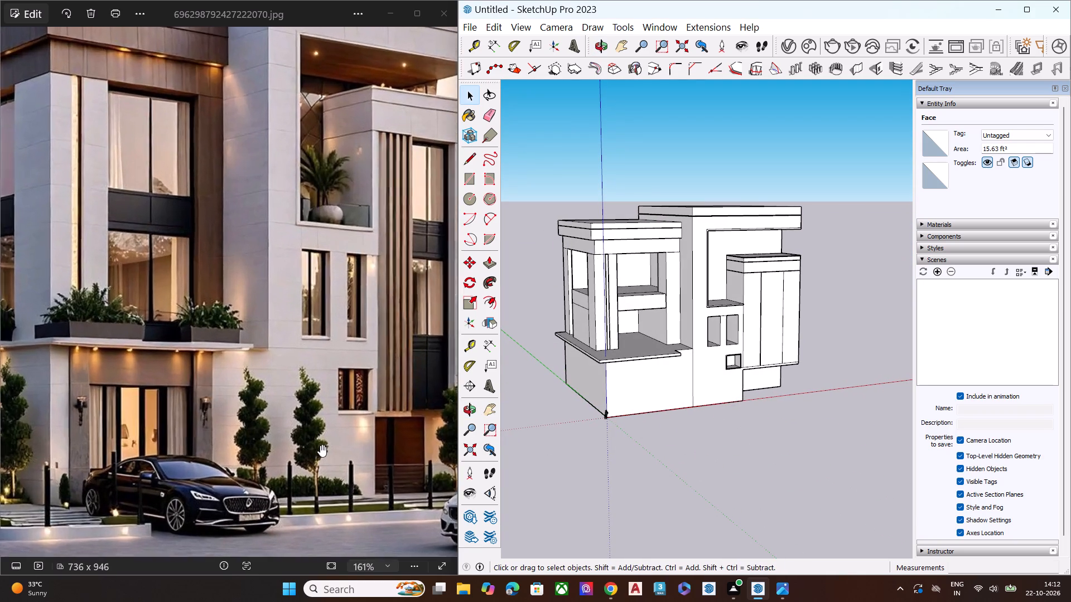
scroll(320, 445, "up", 1)
scroll(320, 445, "down", 4)
middle_click_drag(759, 424, 790, 301)
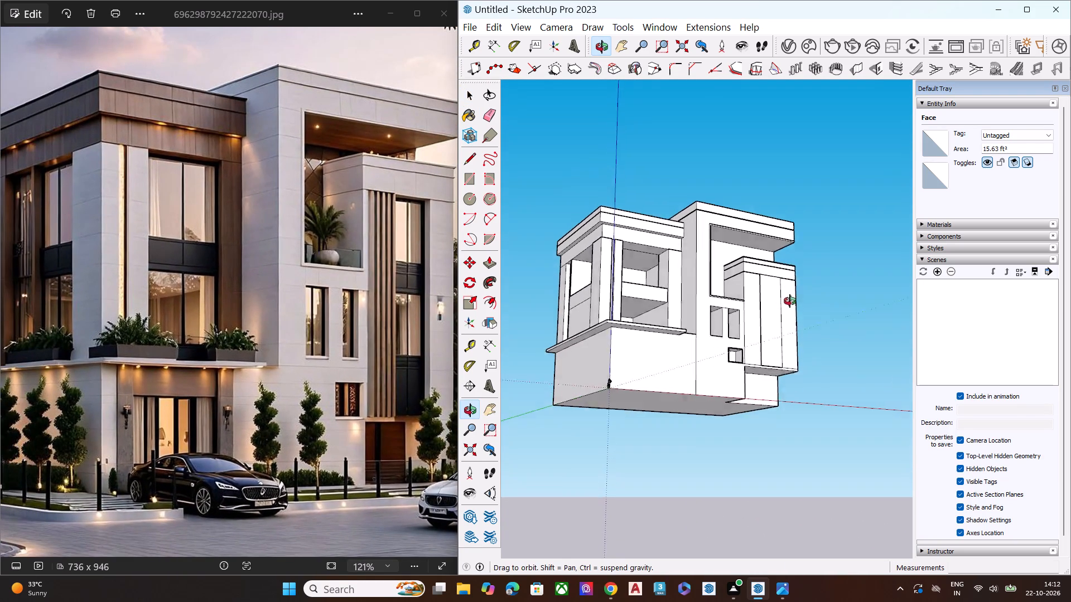
middle_click_drag(790, 301, 790, 299)
Draw a vertical line about 36' 3" long from the ledge's inner end down to the base of the lower wall.
scroll(733, 357, "up", 7)
scroll(646, 367, "up", 1)
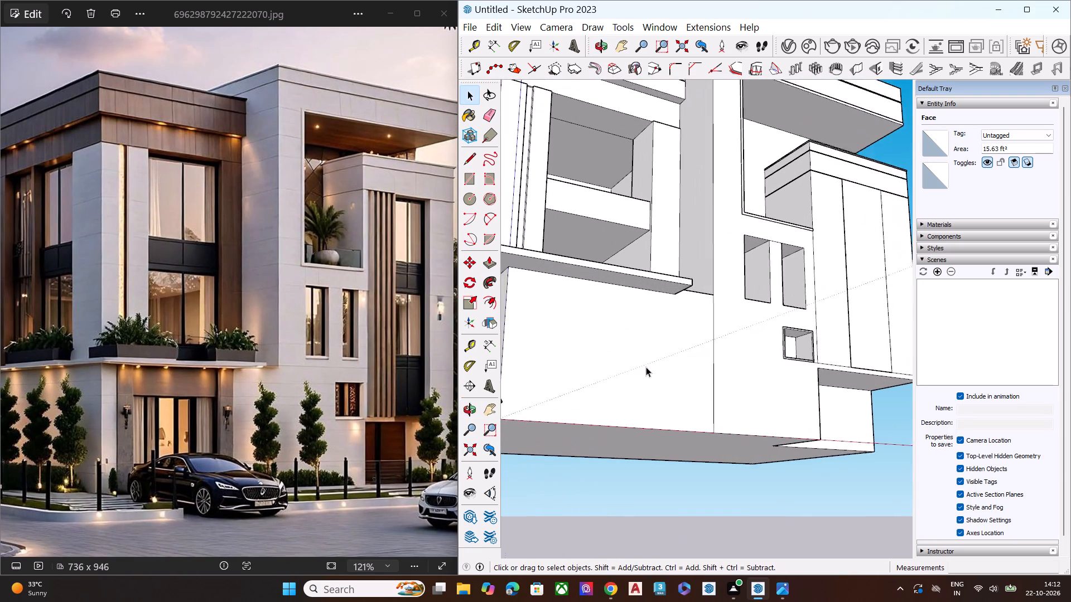
scroll(646, 367, "up", 3)
key("l")
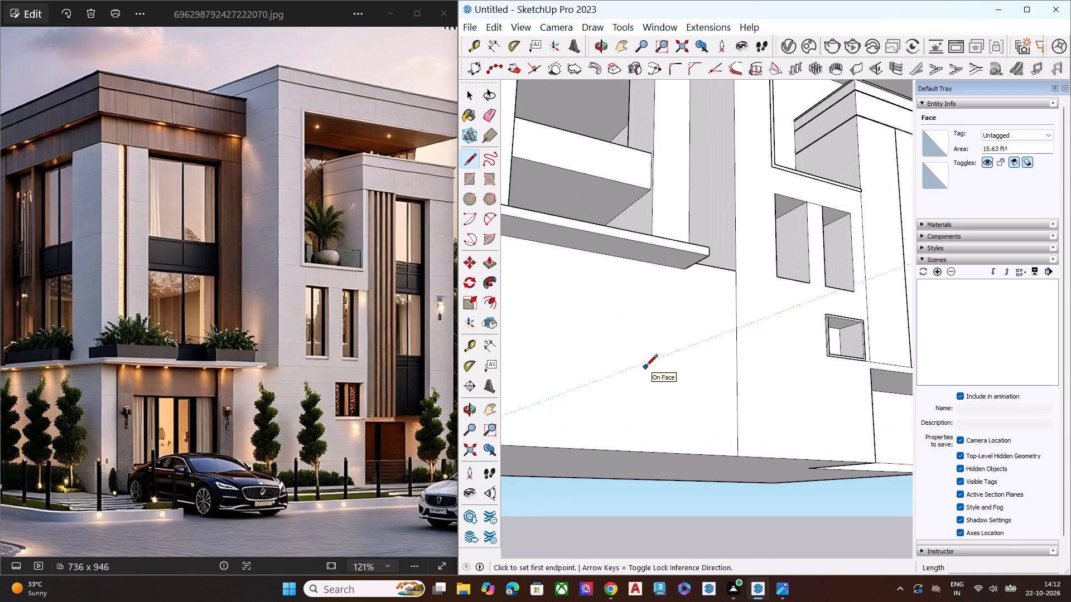
left_click(686, 268)
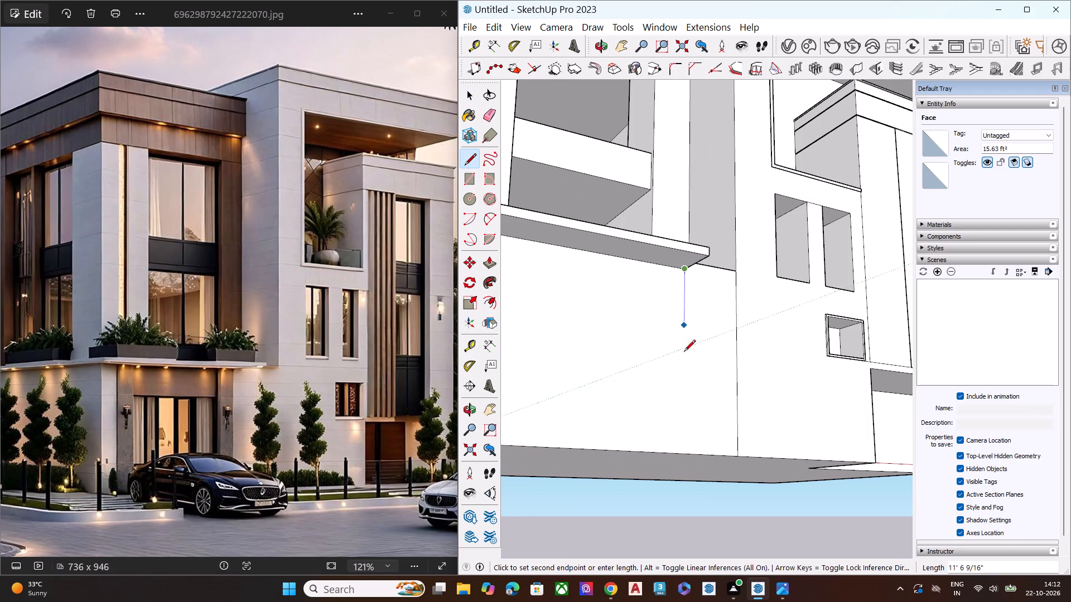
scroll(679, 453, "up", 2)
scroll(679, 453, "down", 1)
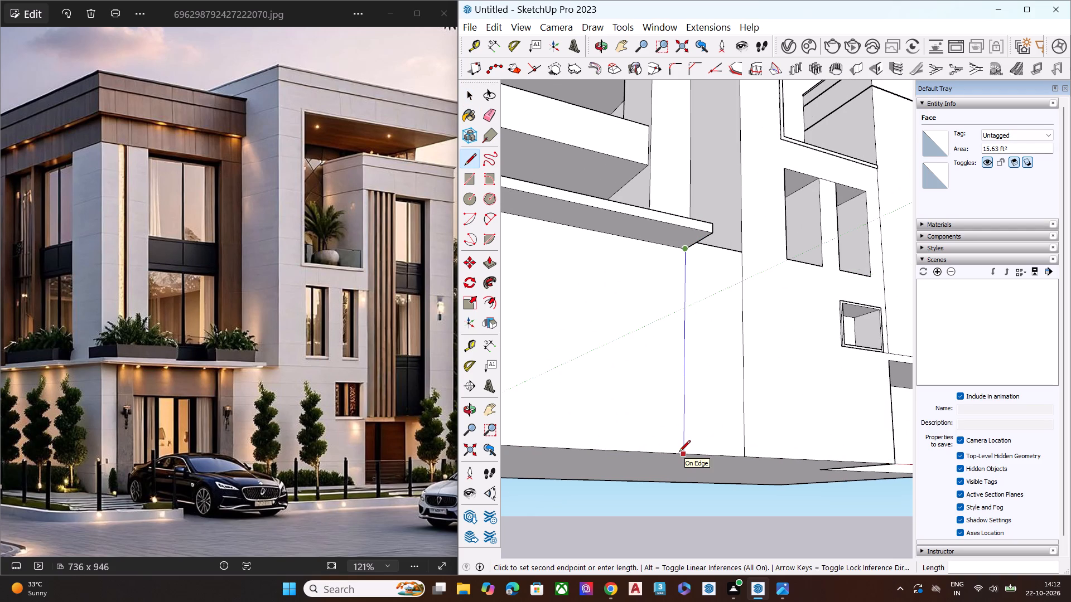
left_click(686, 456)
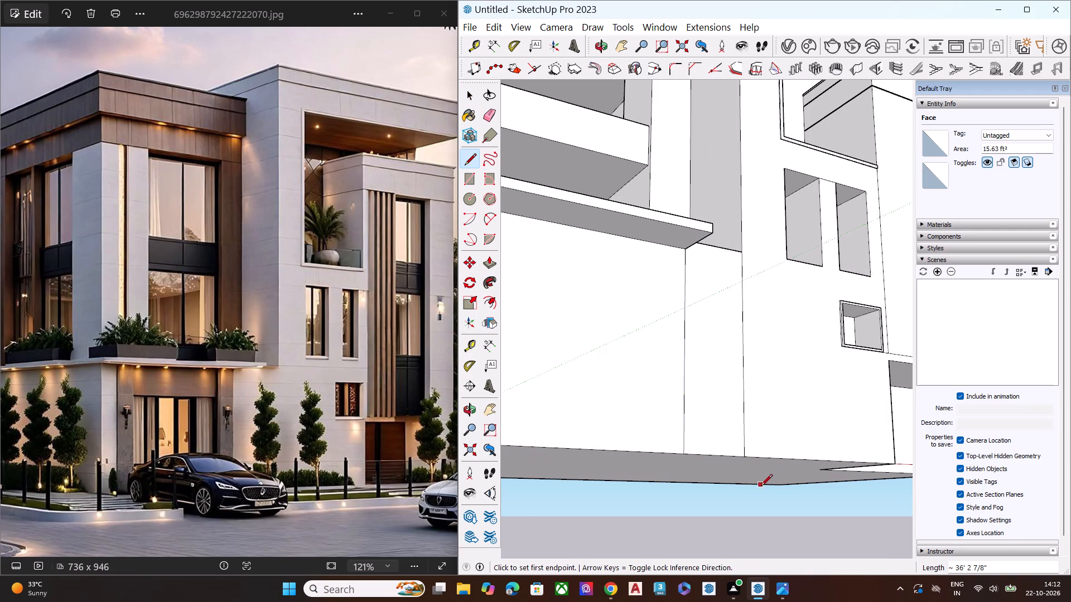
Erase the old vertical edge on the lower wall between the new line and the small square window.
scroll(761, 487, "down", 4)
middle_click_drag(781, 473, 774, 589)
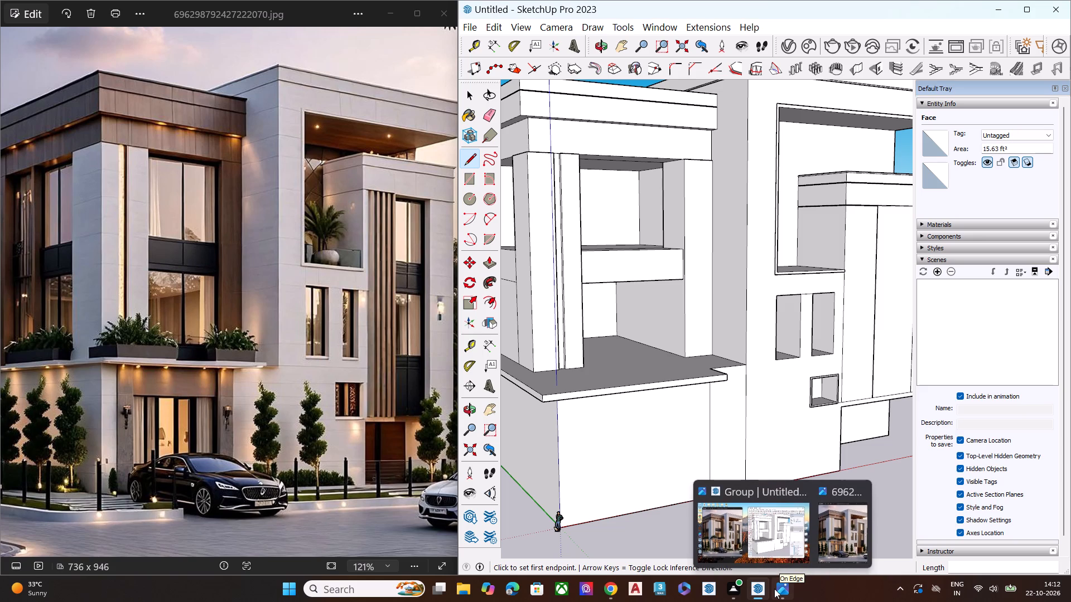
key("e")
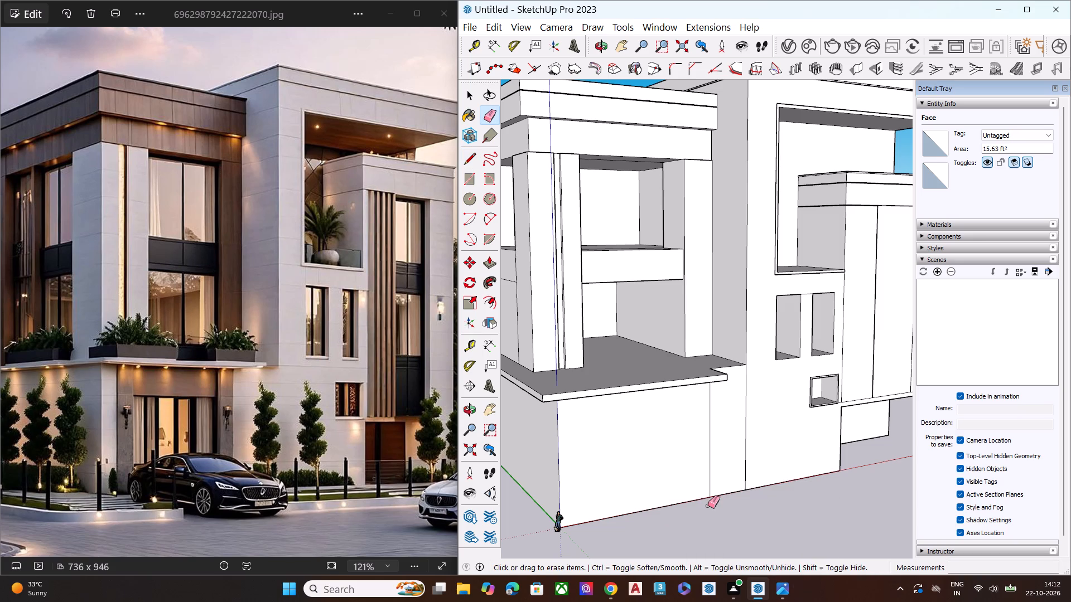
left_click(747, 446)
Draw a vertical line from the ledge's underside to the wall base, close to the building's front corner.
scroll(751, 521, "down", 5)
middle_click_drag(699, 518, 694, 446)
scroll(694, 446, "up", 5)
key("space")
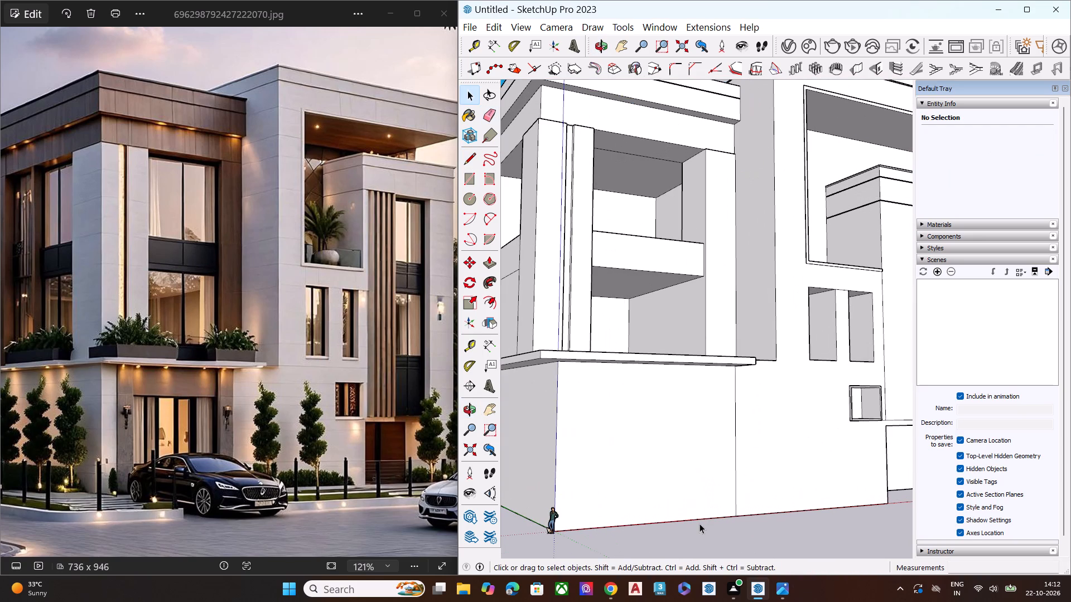
scroll(707, 463, "down", 2)
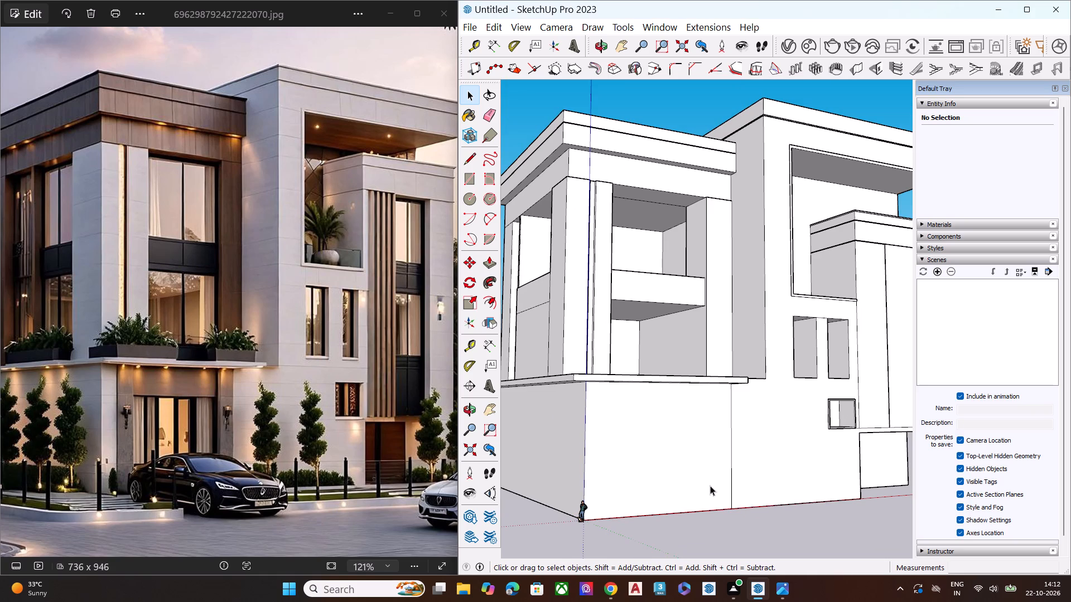
middle_click_drag(673, 493, 638, 506)
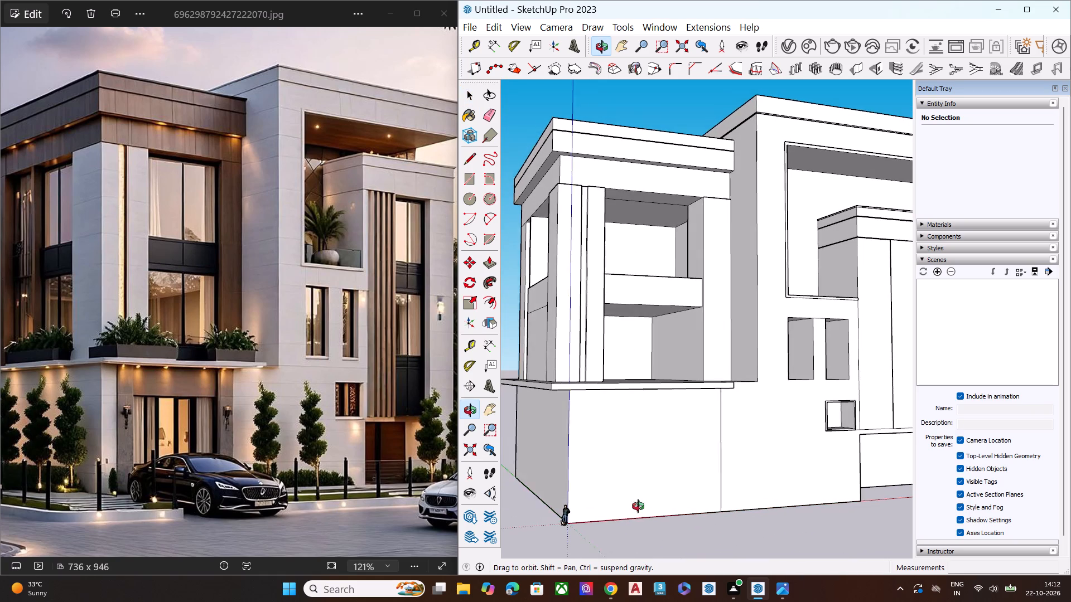
middle_click_drag(638, 506, 627, 509)
key("l")
middle_click_drag(614, 496, 606, 484)
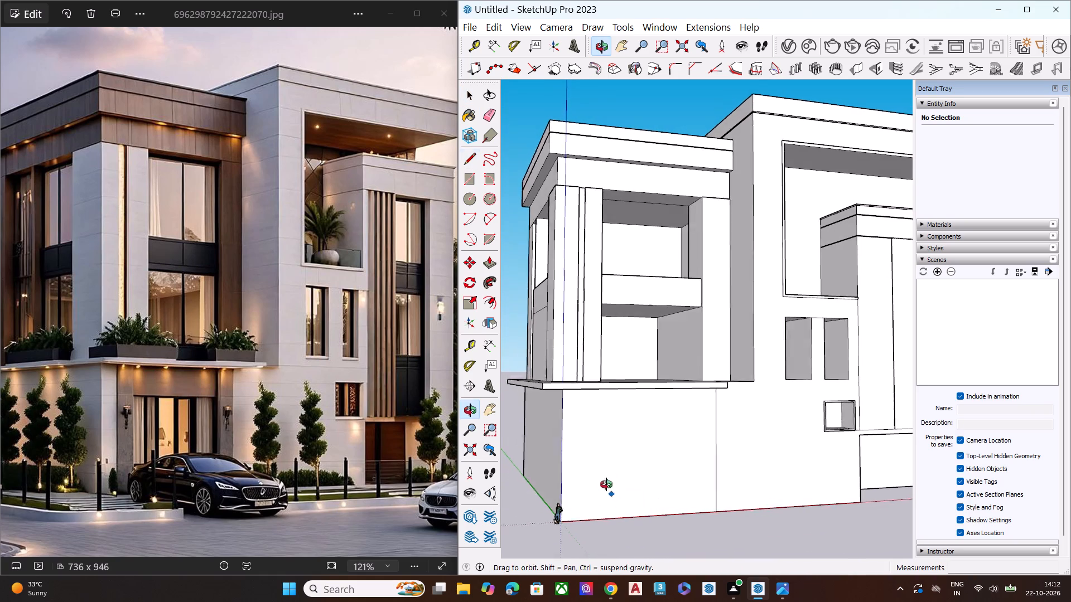
middle_click_drag(606, 484, 603, 377)
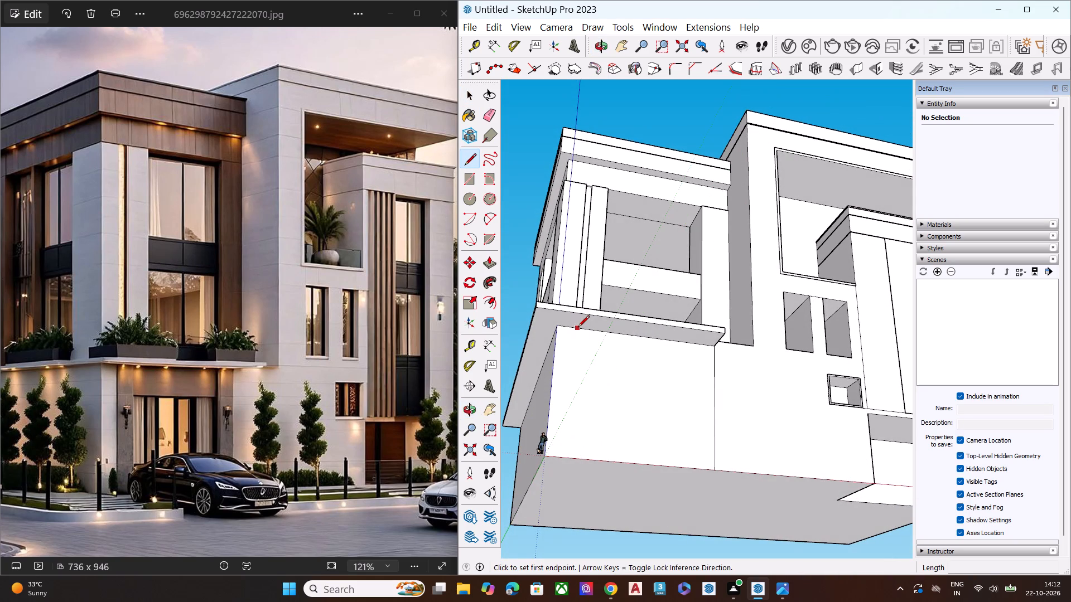
left_click(577, 328)
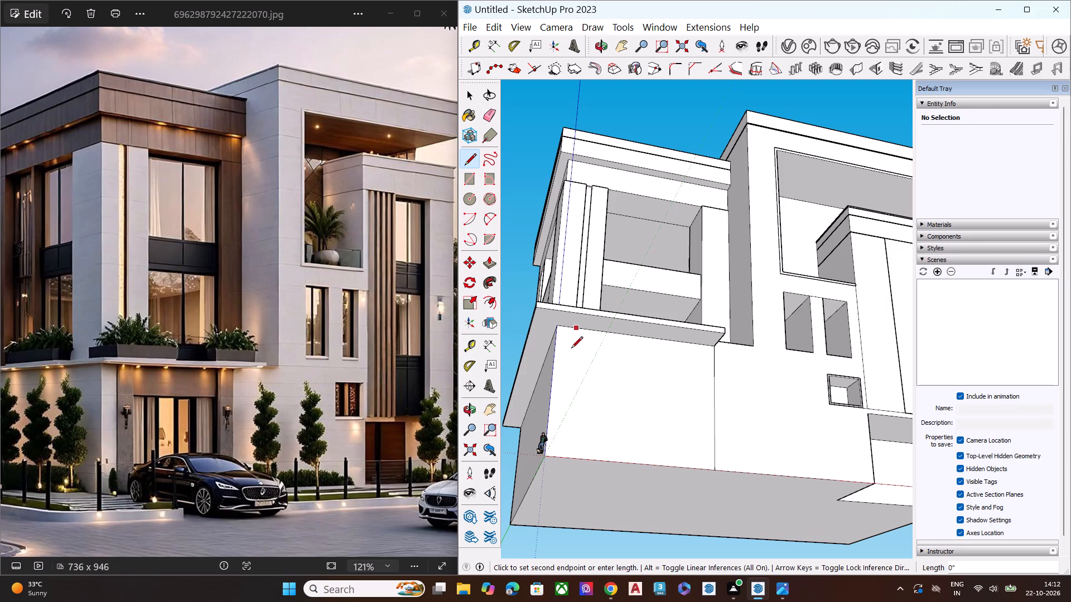
left_click(565, 455)
key("space")
Draw a second vertical line about 36' 3" long from ledge to base, slightly further inward from the front-corner line.
middle_click_drag(605, 454, 612, 504)
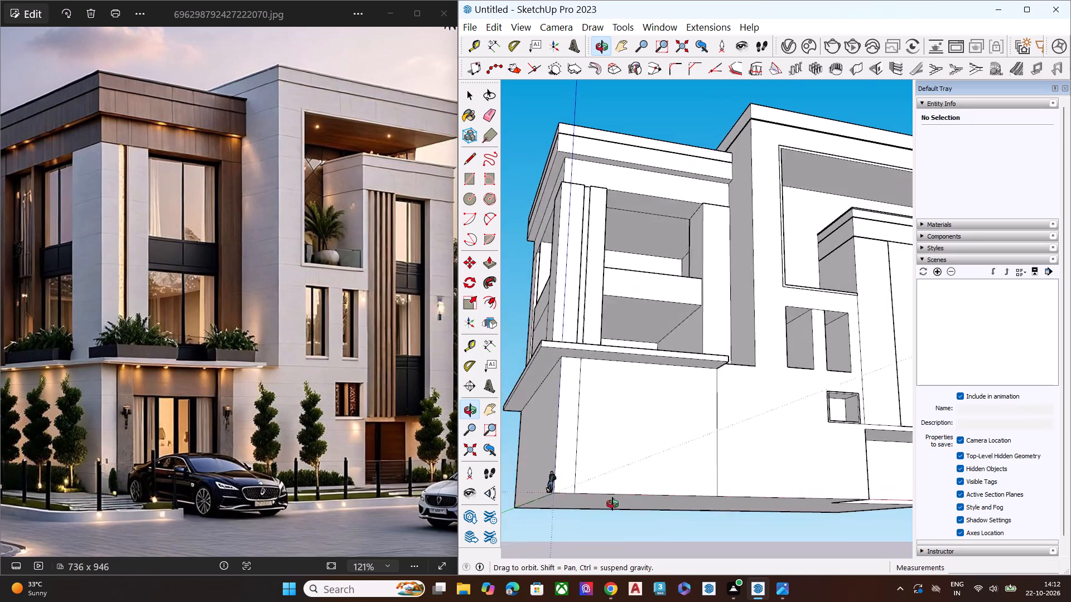
middle_click_drag(612, 504, 638, 593)
scroll(613, 464, "up", 4)
middle_click_drag(613, 464, 586, 378)
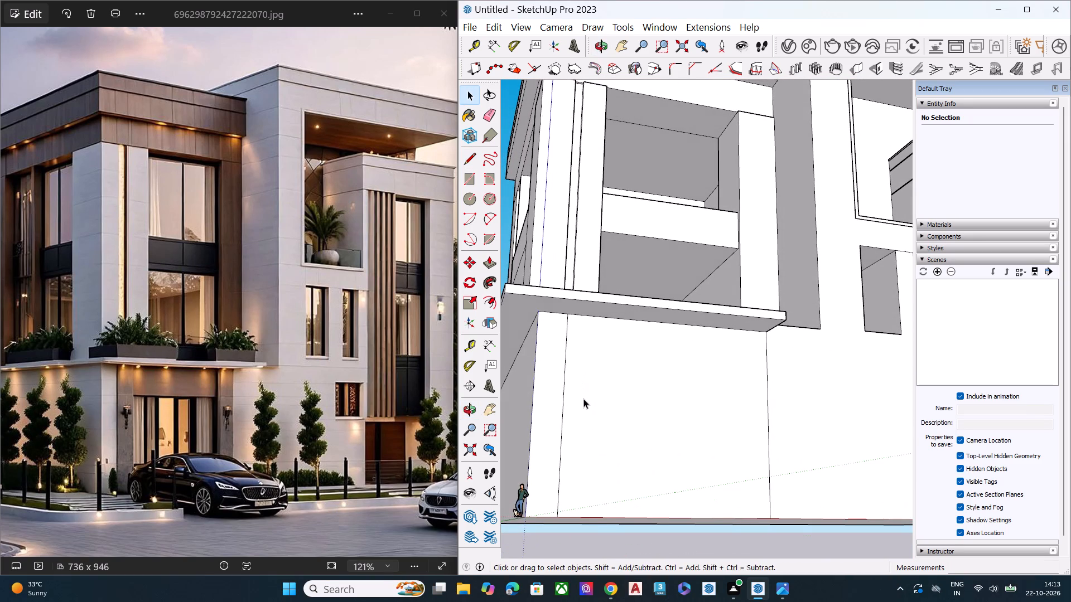
key("l")
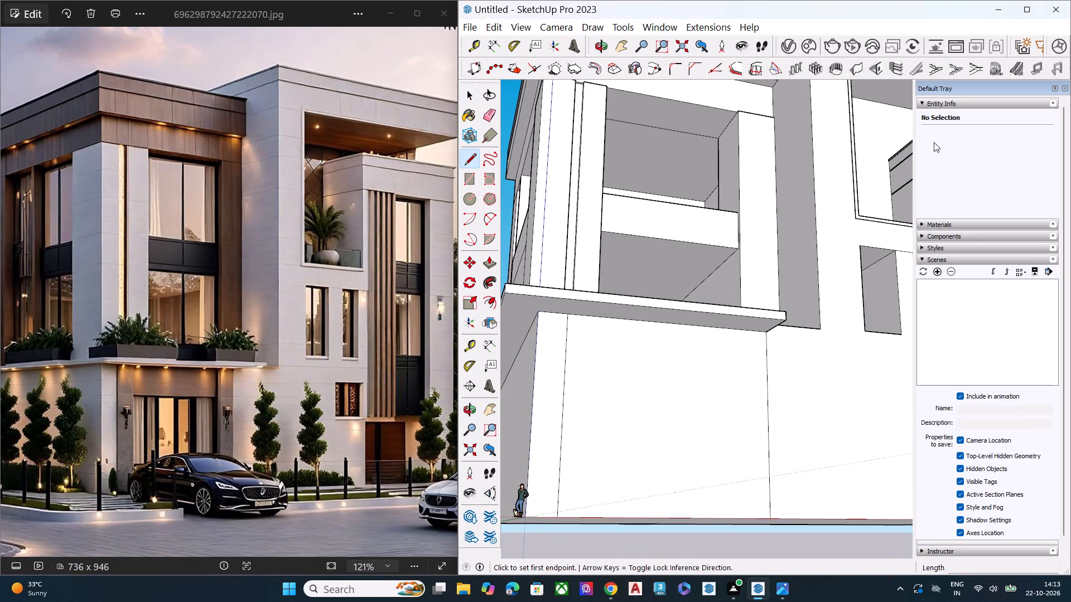
middle_click_drag(947, 141, 991, 86)
scroll(747, 253, "down", 4)
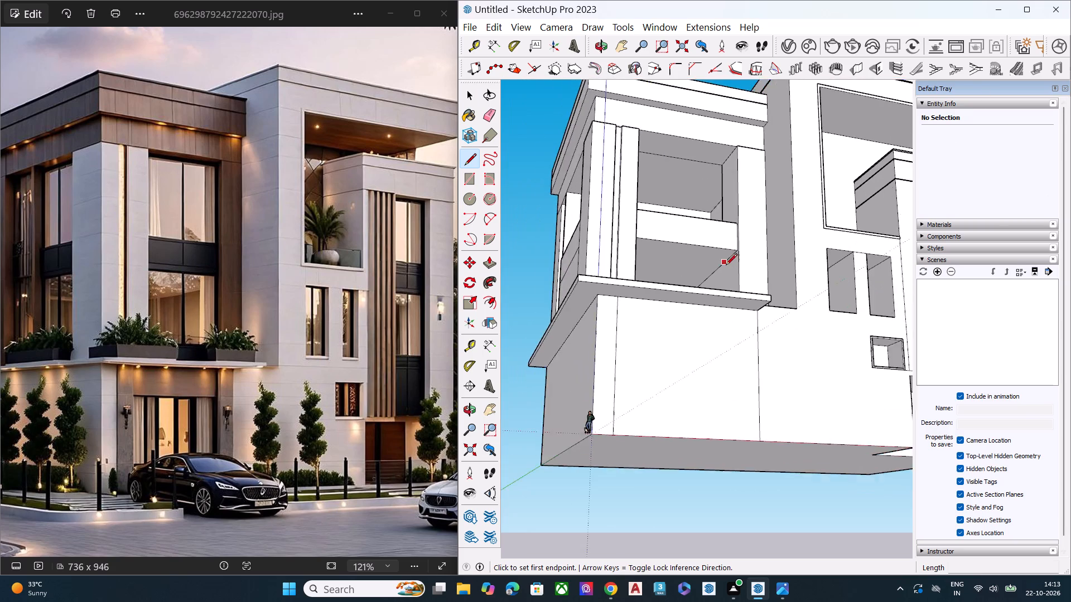
scroll(726, 266, "down", 2)
middle_click_drag(641, 317, 678, 294)
scroll(678, 299, "up", 4)
scroll(681, 299, "down", 1)
scroll(681, 299, "up", 7)
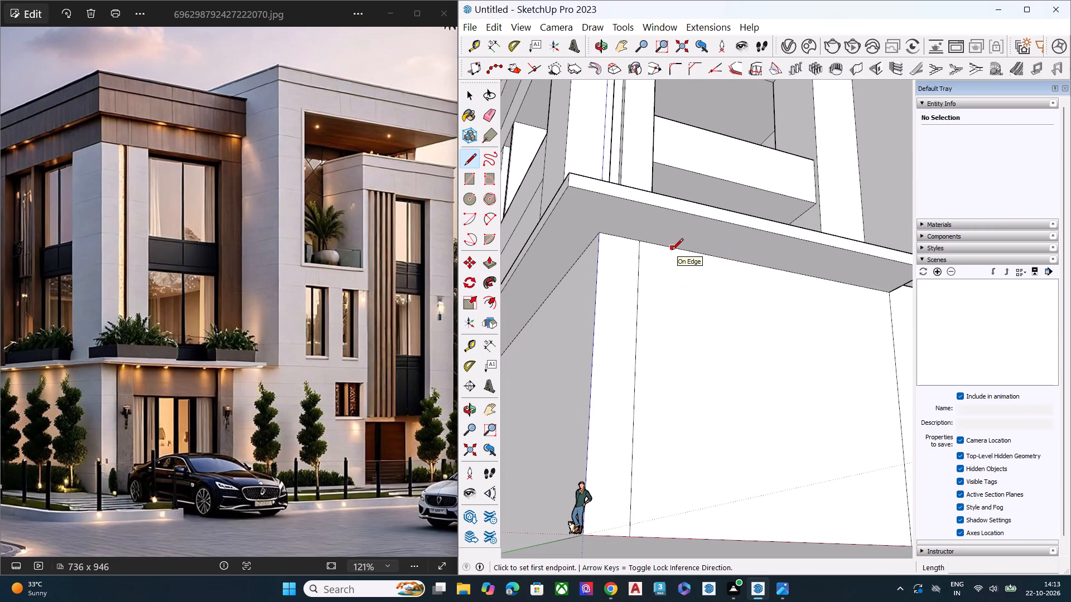
left_click(671, 251)
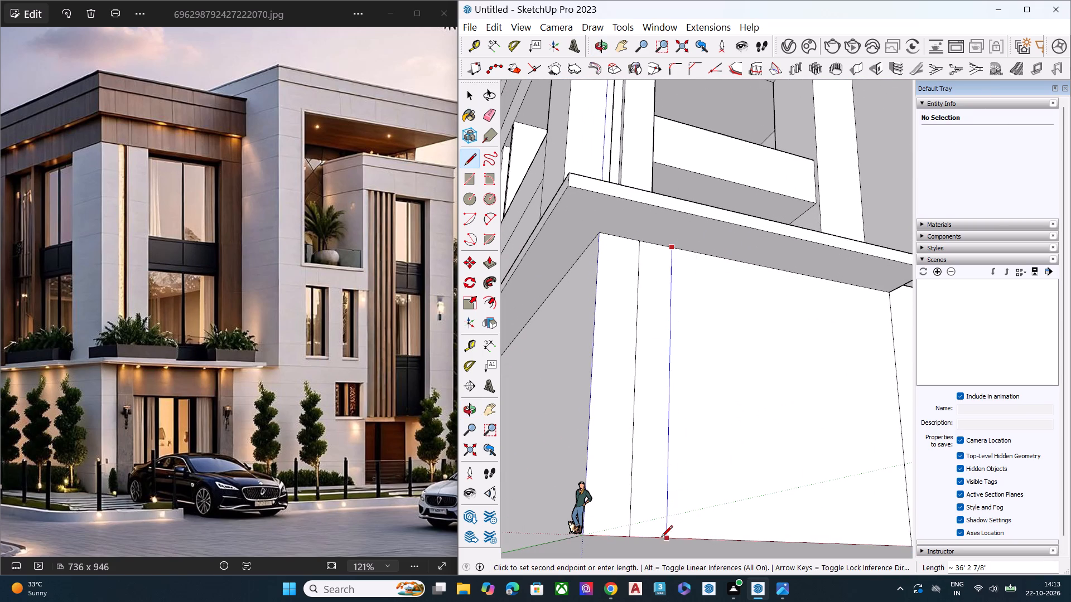
left_click(666, 537)
Draw a vertical line from the ledge's underside to the wall base, just inside the line at the ledge's inner end.
scroll(641, 279, "down", 7)
middle_click_drag(763, 273, 752, 330)
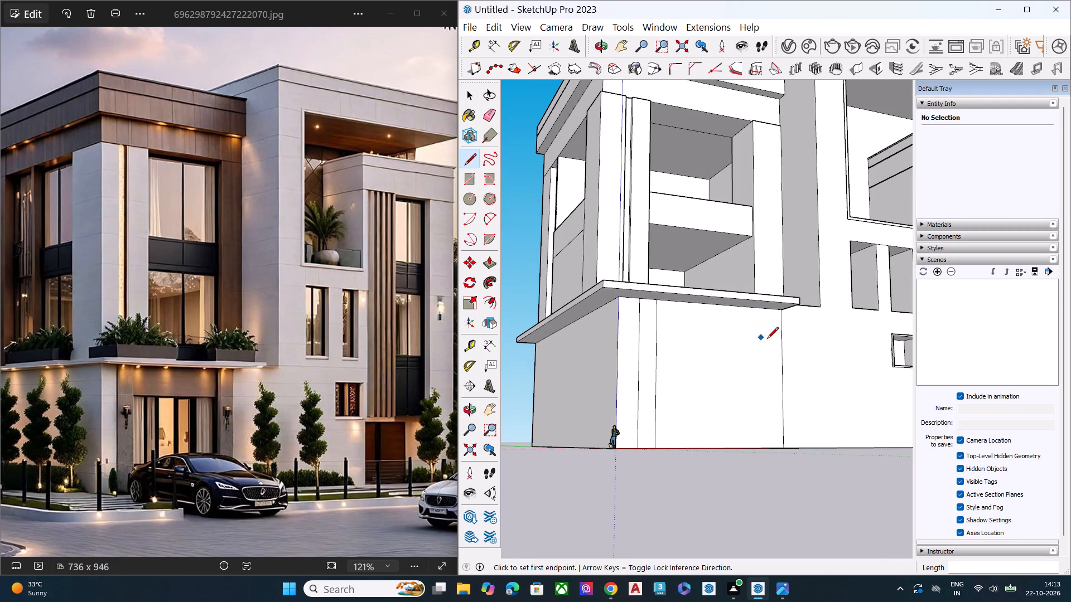
middle_click_drag(775, 331, 755, 265)
scroll(761, 316, "up", 1)
scroll(755, 265, "up", 5)
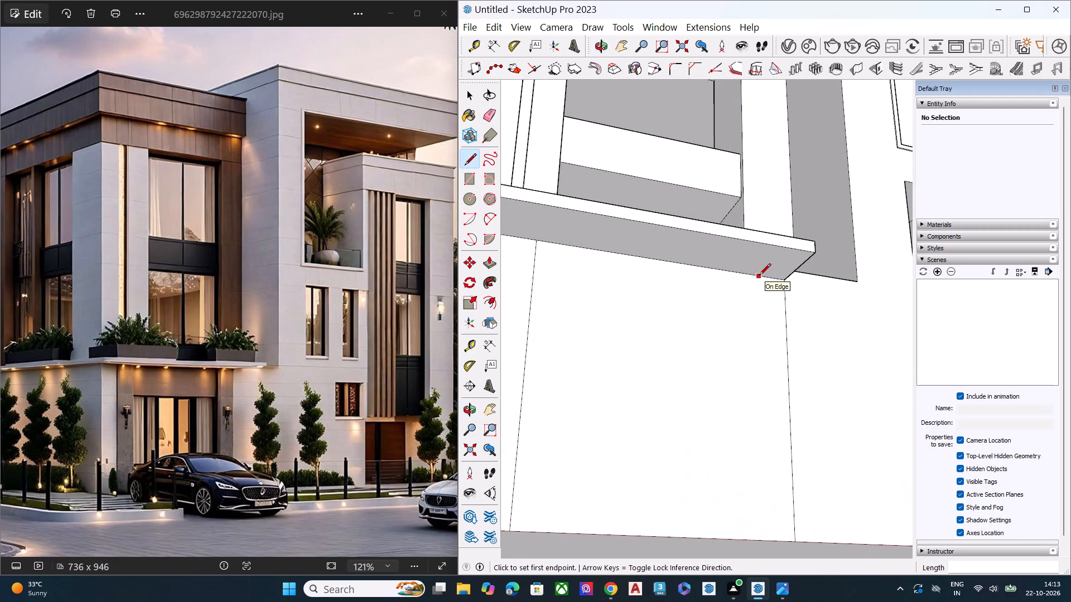
left_click(758, 276)
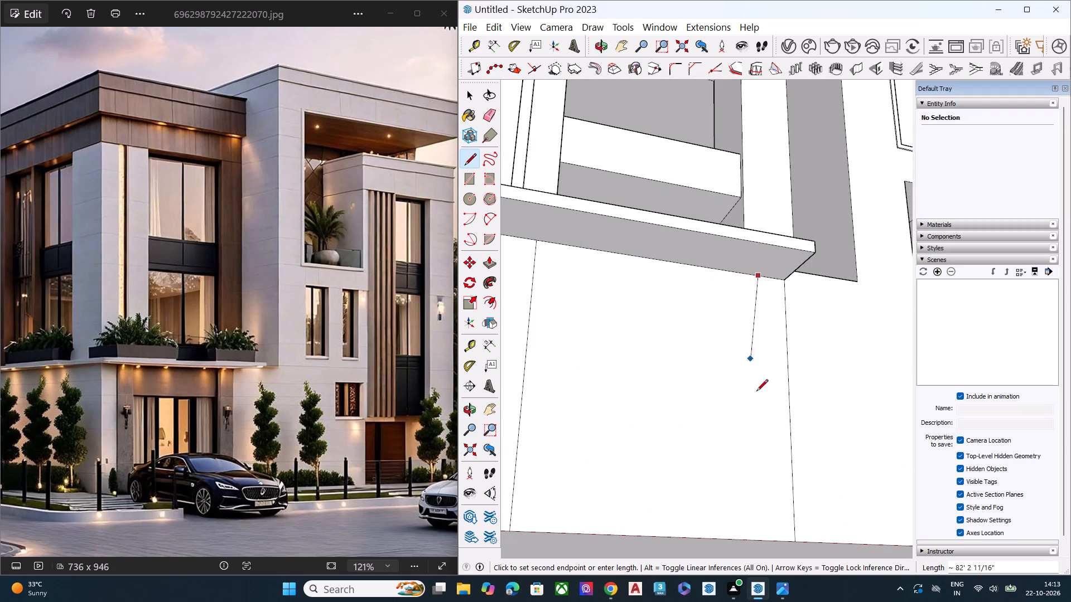
left_click(766, 537)
key("space")
Draw a horizontal line between the two inner vertical lines, below the ledge, to mark the top of the entrance opening.
scroll(781, 186, "down", 5)
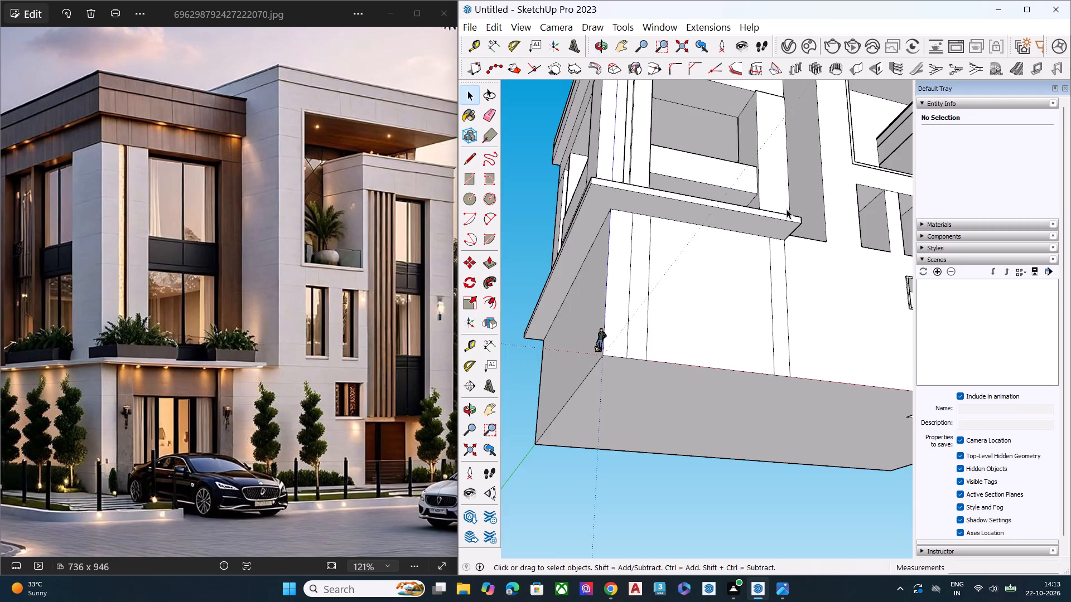
middle_click_drag(774, 226, 818, 326)
scroll(696, 326, "up", 4)
key("l")
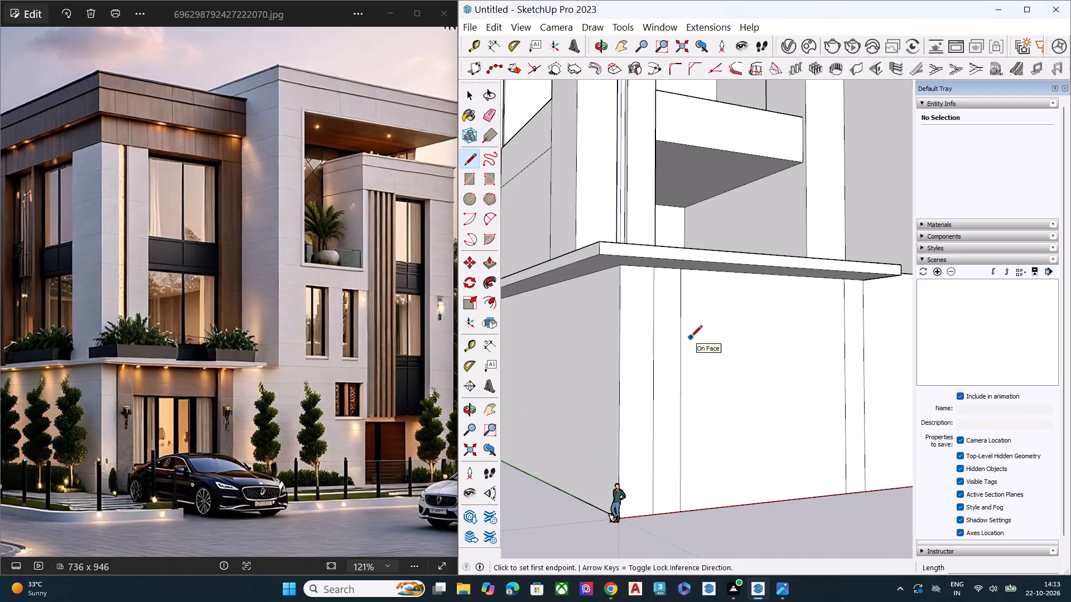
middle_click_drag(682, 328, 647, 304)
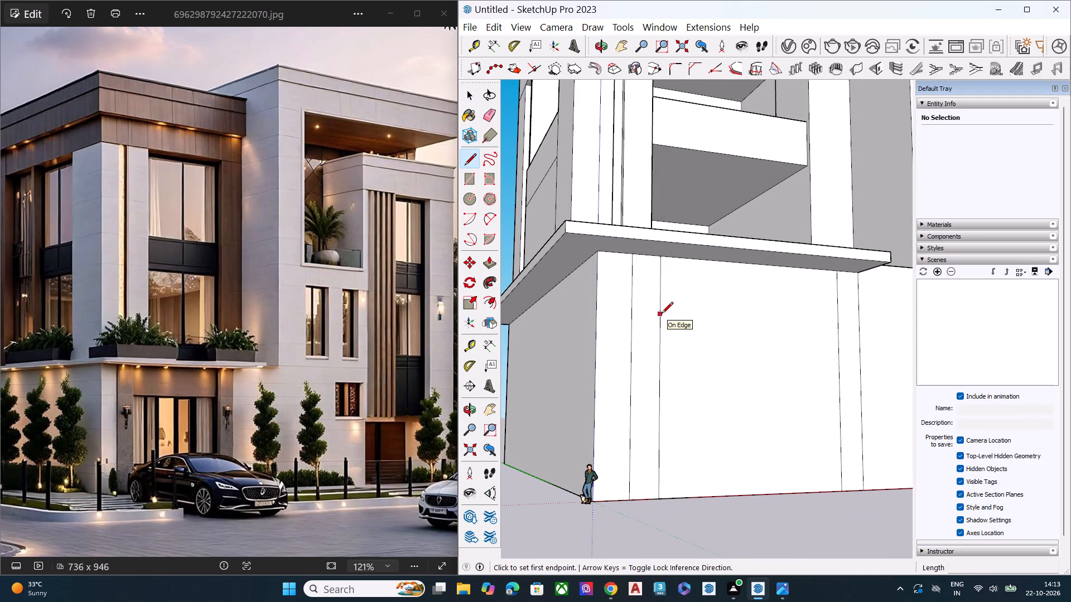
left_click(662, 314)
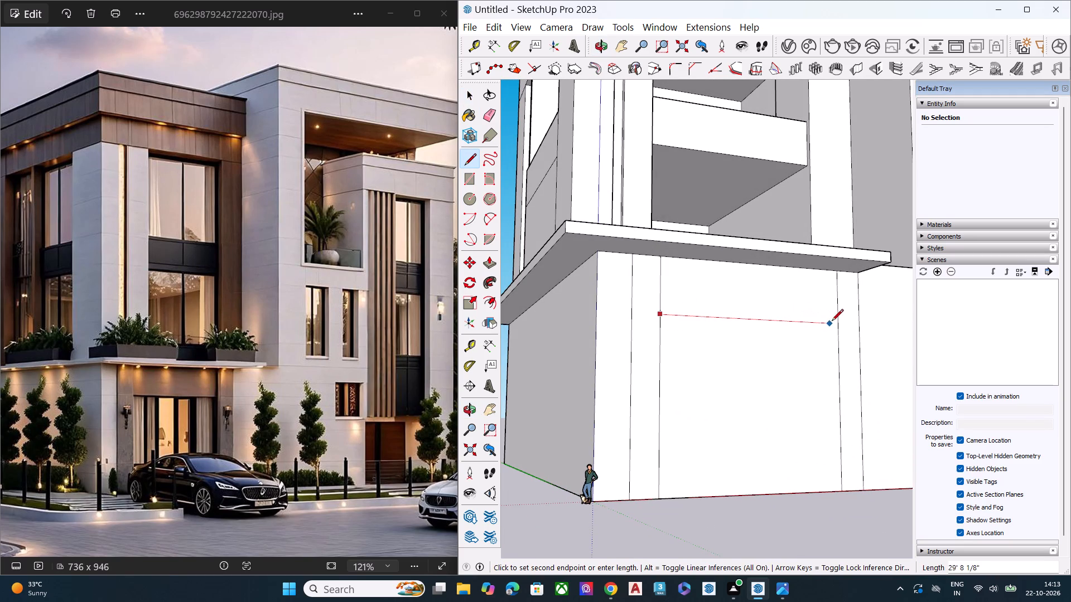
left_click(837, 324)
key("space")
Push/Pull the panel between the ledge and the horizontal entrance line inward about 1' 2".
scroll(706, 306, "down", 2)
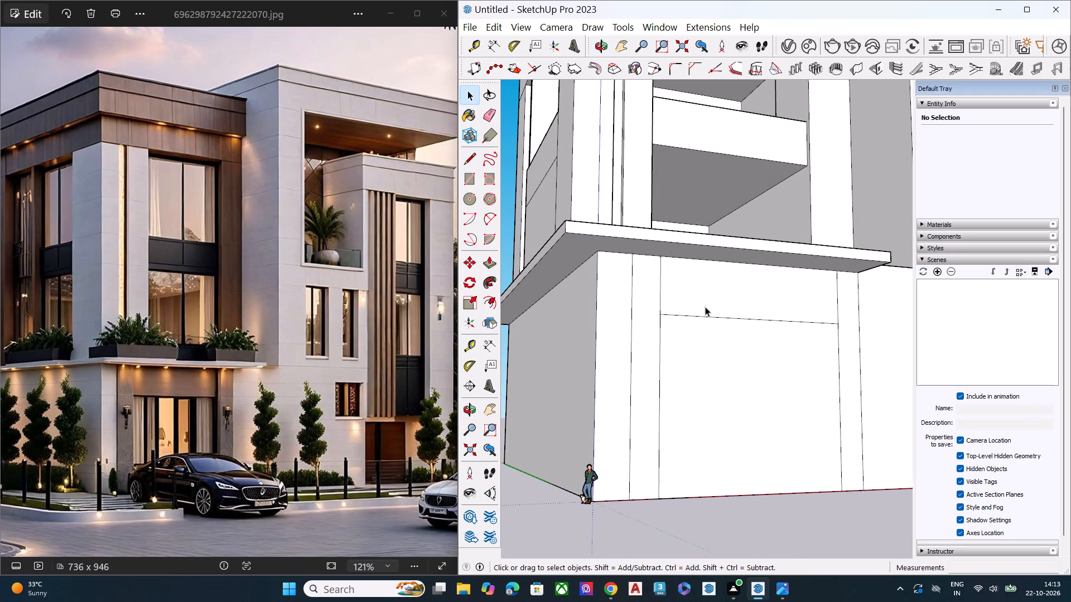
scroll(705, 307, "down", 4)
middle_click_drag(703, 307, 826, 325)
scroll(829, 328, "up", 7)
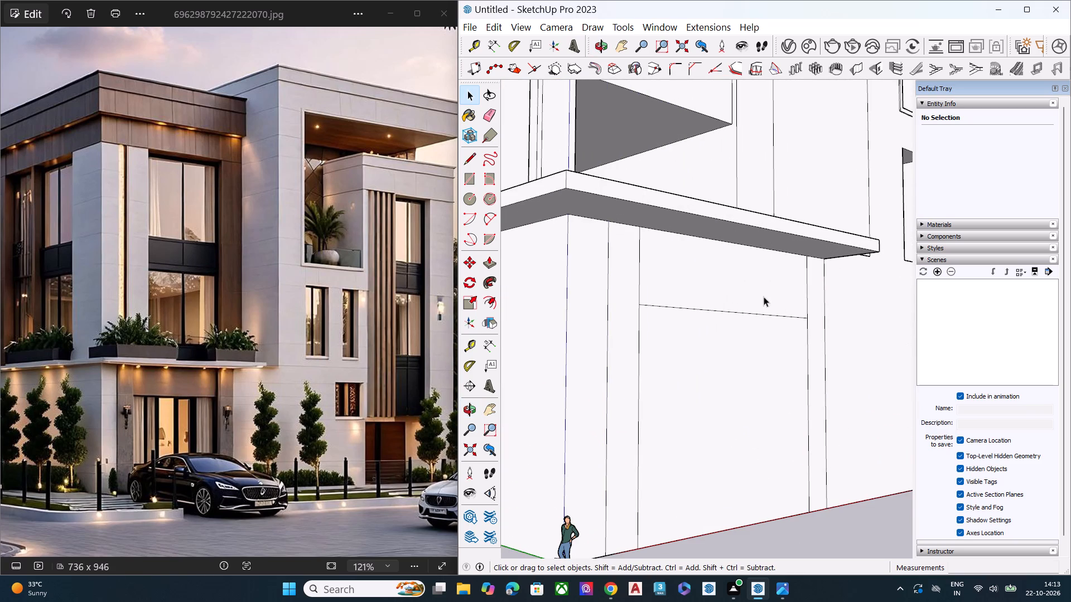
scroll(755, 292, "up", 2)
middle_click_drag(758, 292, 781, 295)
double_click(794, 298)
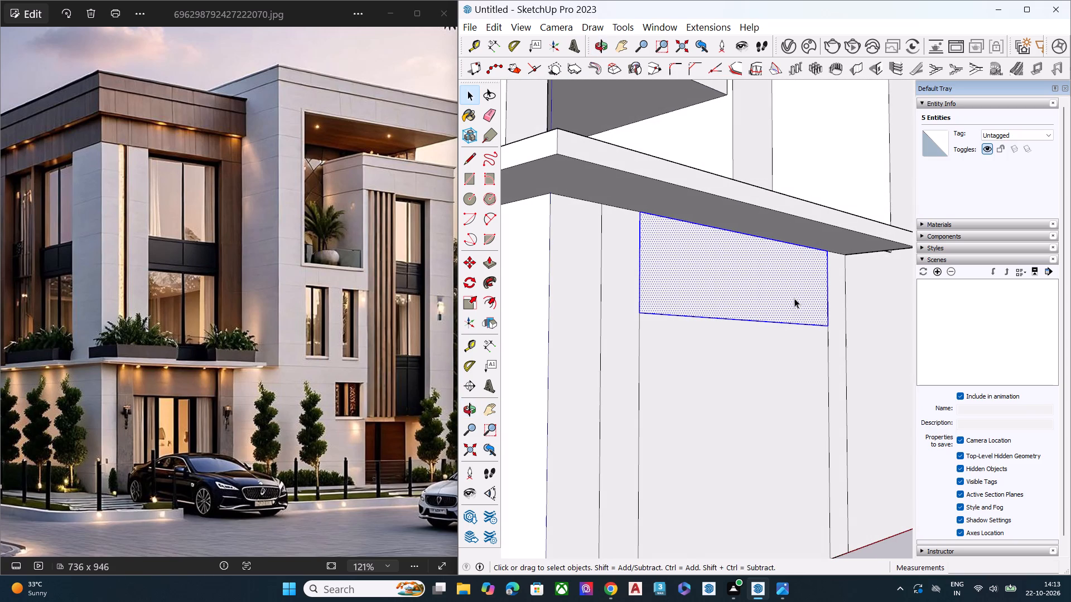
key("p")
left_click(799, 297)
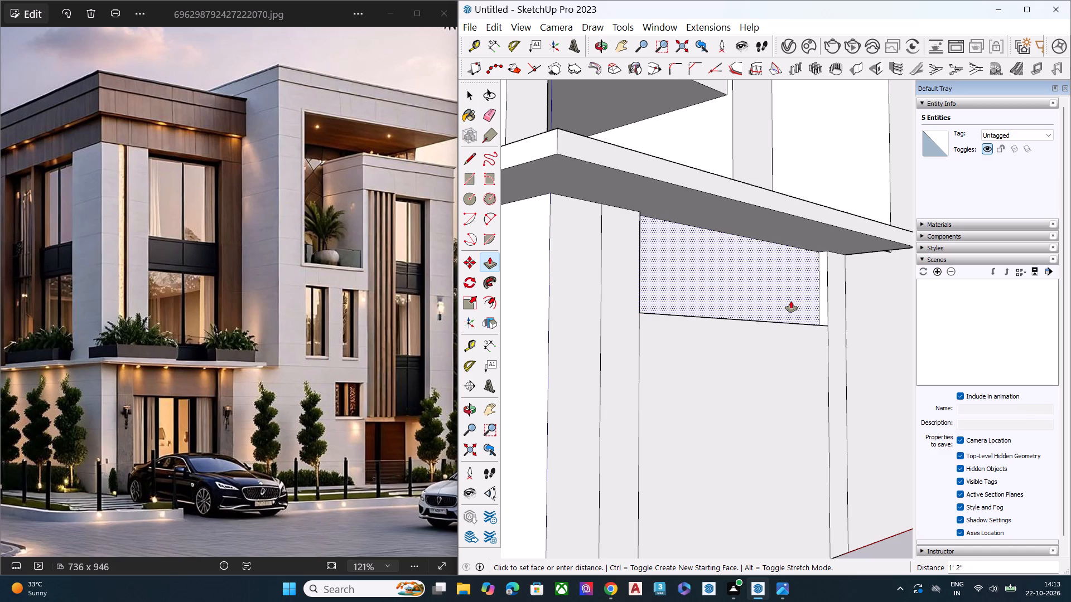
left_click(792, 300)
key("space")
Push/Pull the entrance panel below the horizontal line about 90' inward to form a deep ground-floor recess.
scroll(796, 314, "down", 1)
left_click(791, 375)
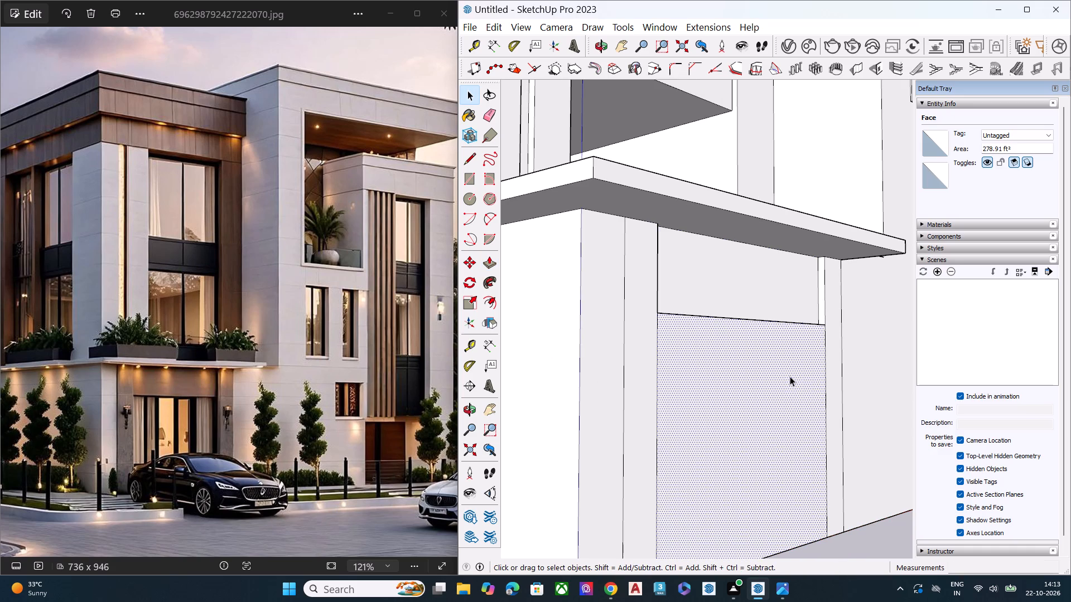
key("p")
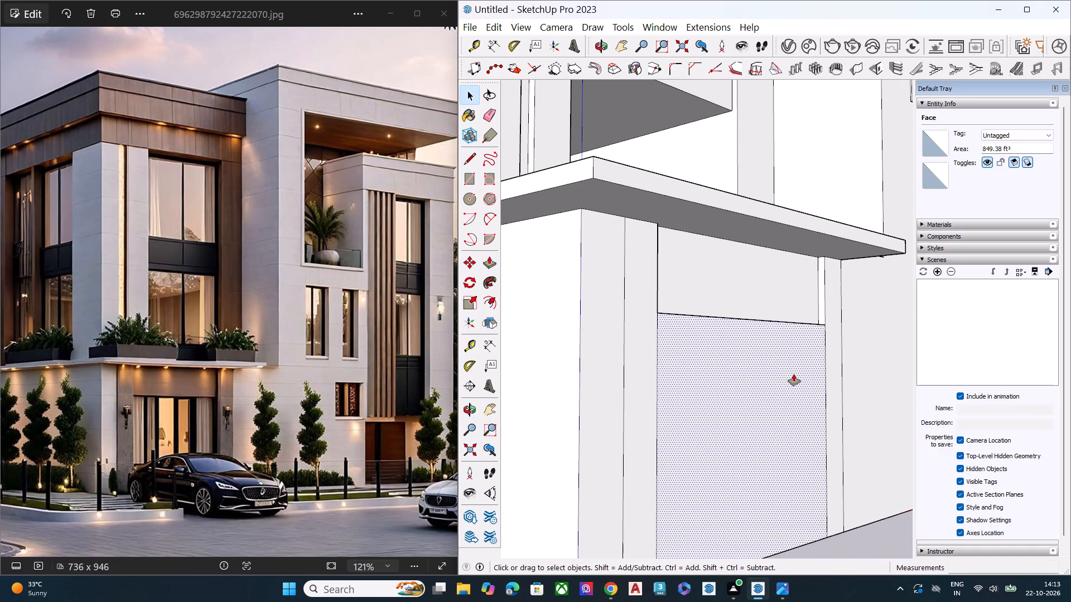
left_click(794, 374)
left_click(741, 375)
left_click(810, 365)
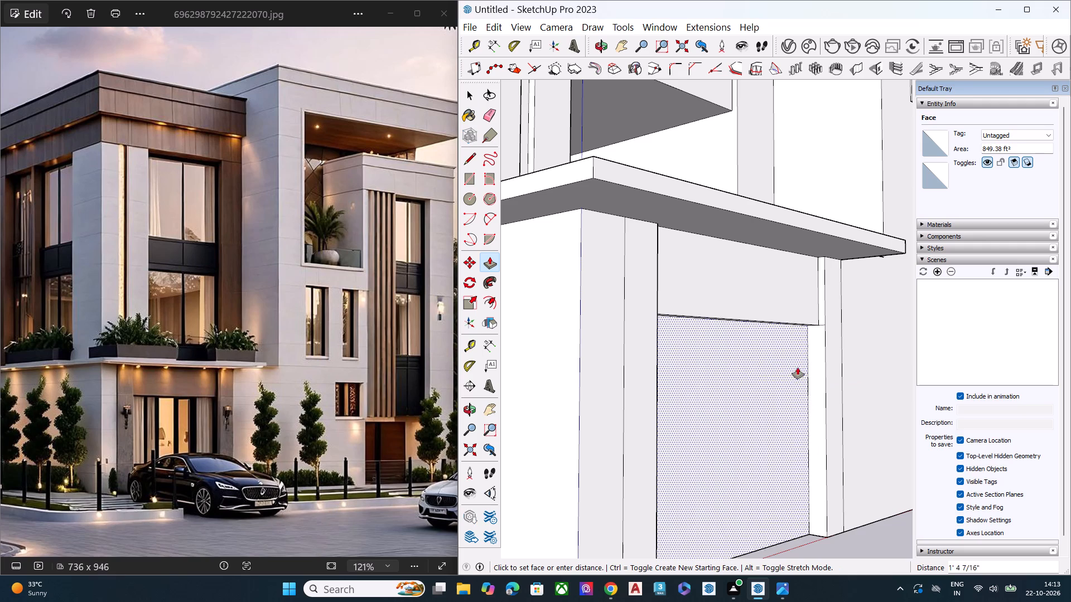
middle_click_drag(694, 355, 681, 265)
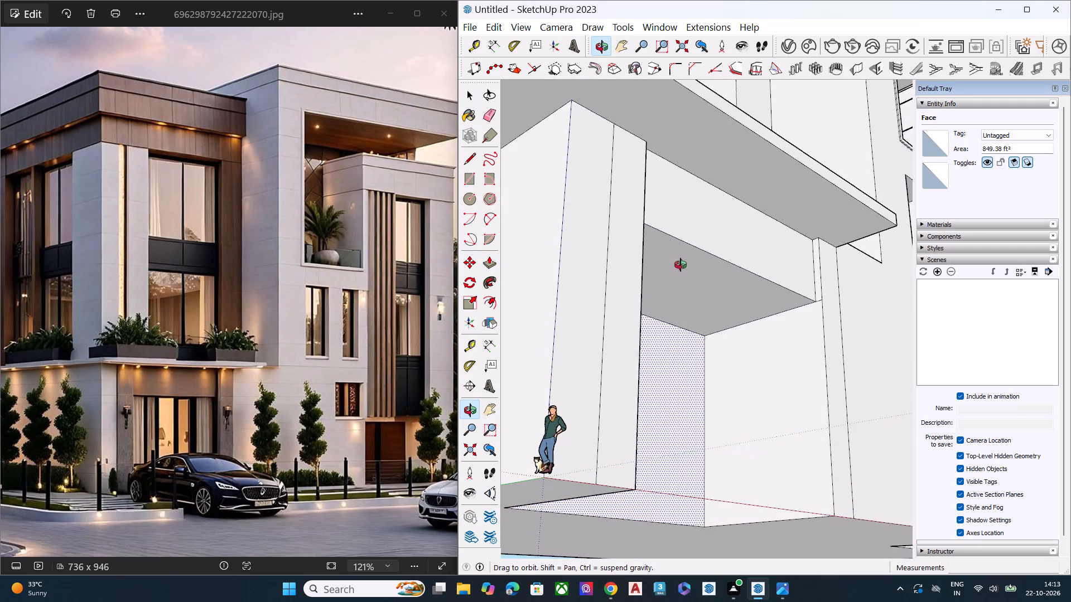
middle_click_drag(681, 265, 797, 152)
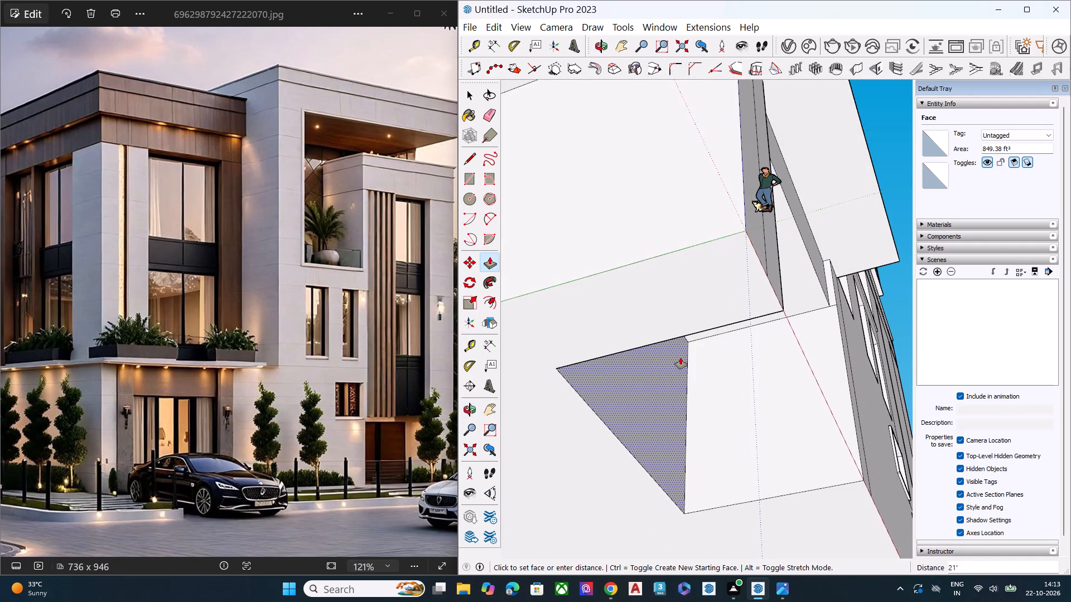
scroll(697, 350, "down", 7)
scroll(753, 327, "down", 4)
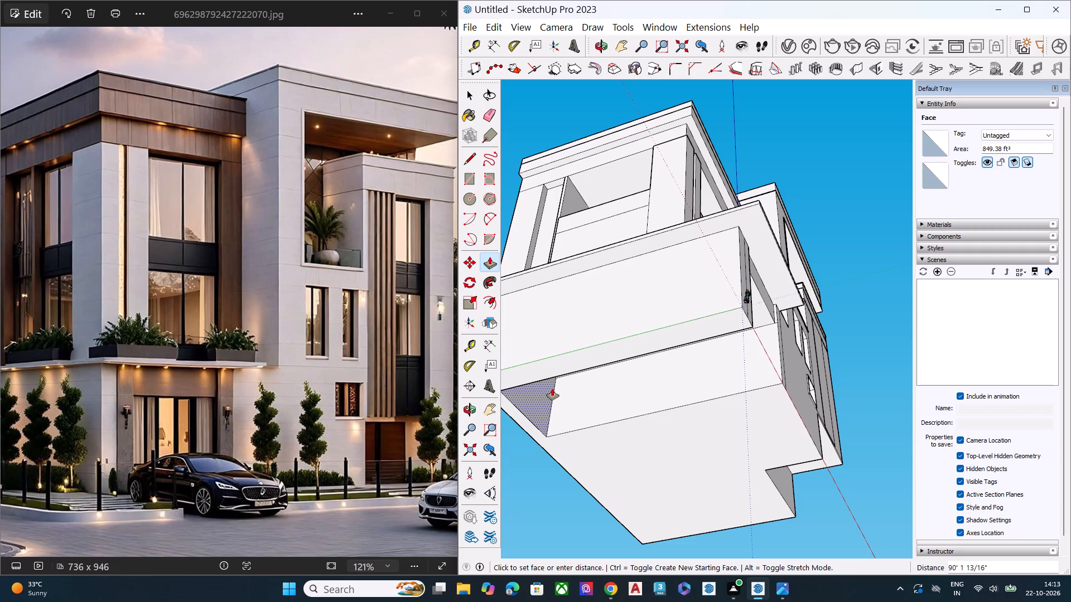
left_click(554, 388)
key("space")
scroll(609, 330, "down", 6)
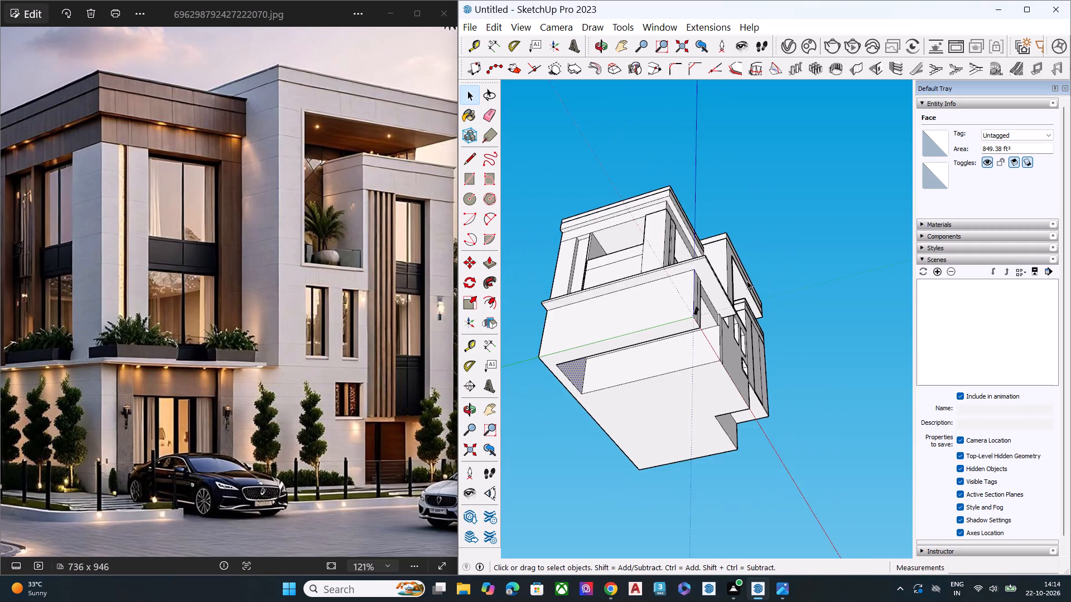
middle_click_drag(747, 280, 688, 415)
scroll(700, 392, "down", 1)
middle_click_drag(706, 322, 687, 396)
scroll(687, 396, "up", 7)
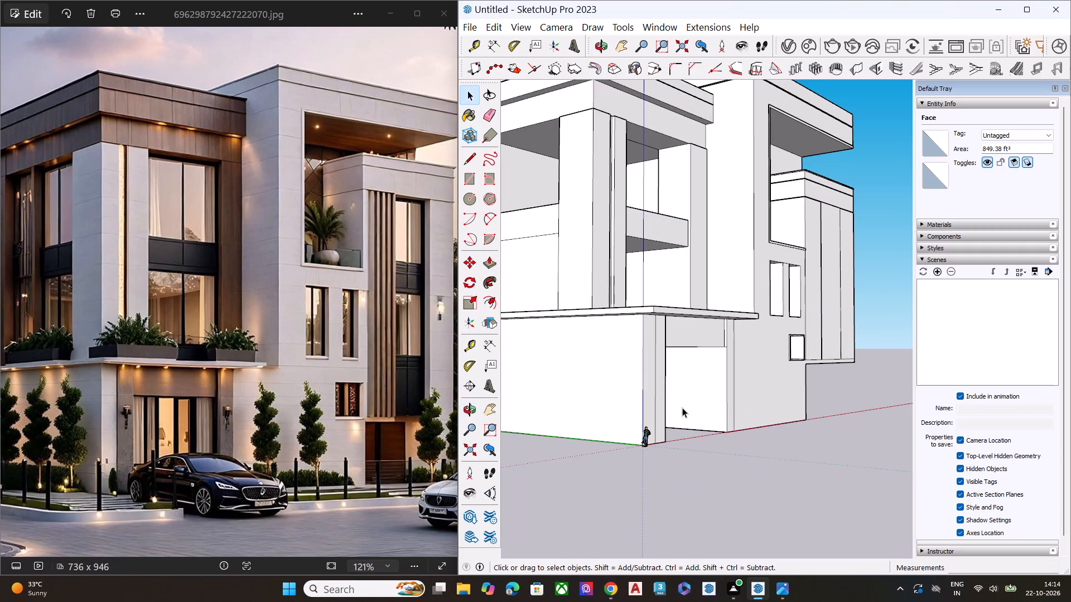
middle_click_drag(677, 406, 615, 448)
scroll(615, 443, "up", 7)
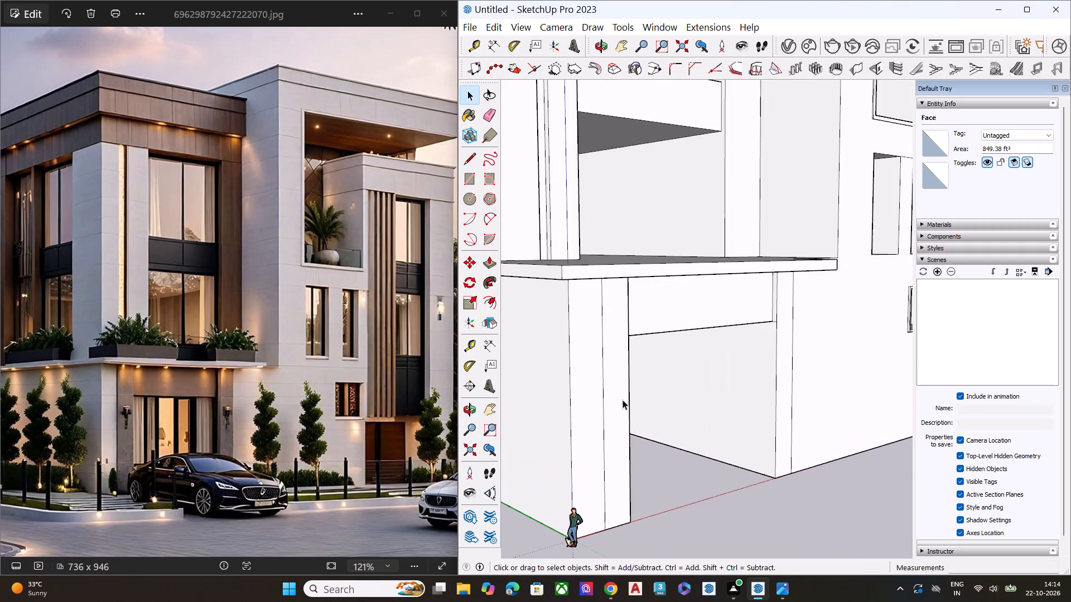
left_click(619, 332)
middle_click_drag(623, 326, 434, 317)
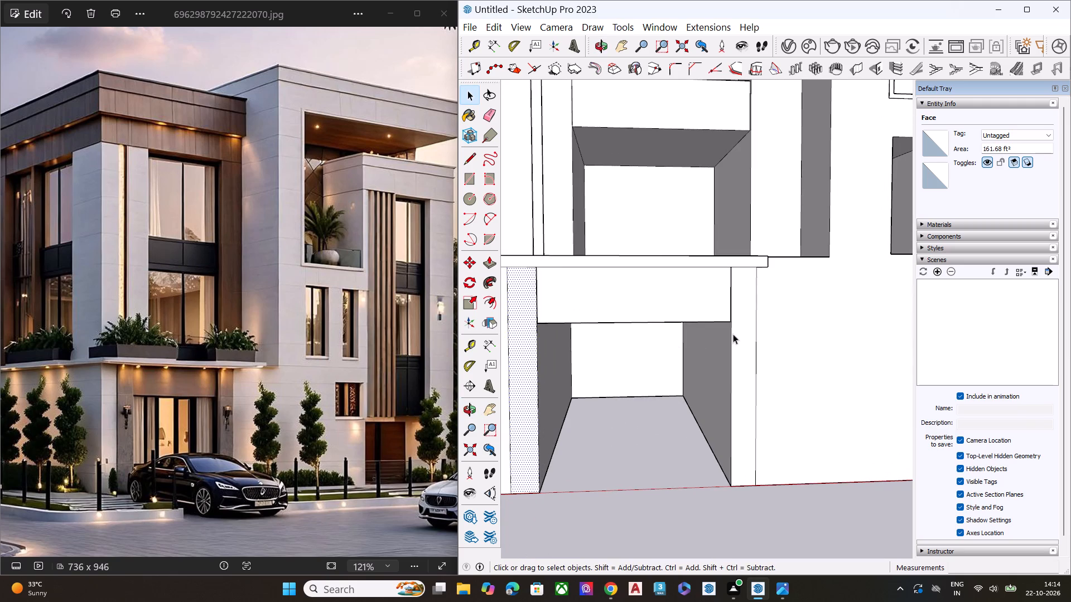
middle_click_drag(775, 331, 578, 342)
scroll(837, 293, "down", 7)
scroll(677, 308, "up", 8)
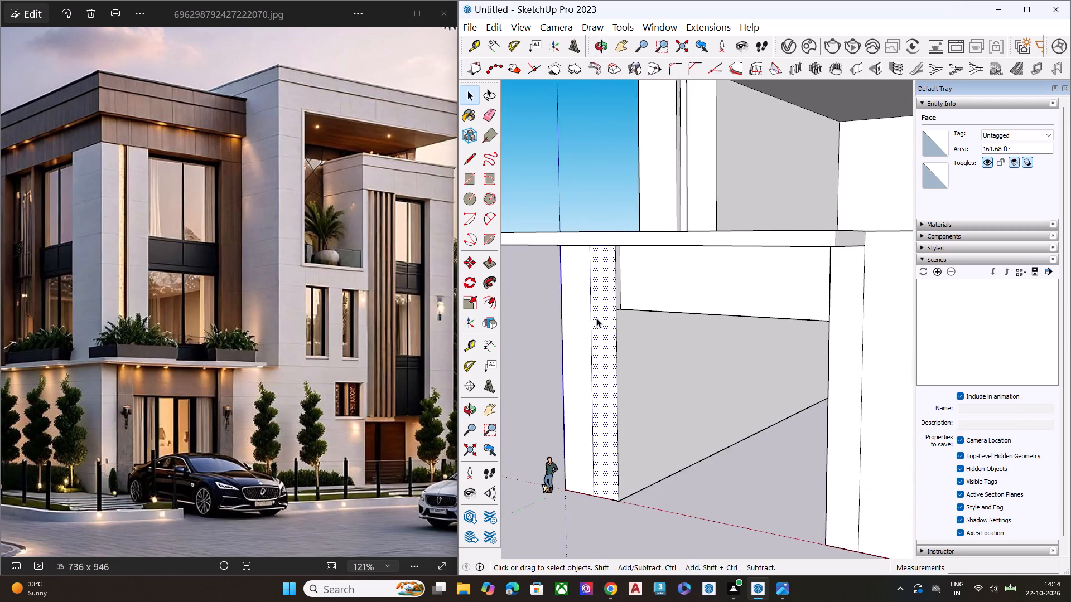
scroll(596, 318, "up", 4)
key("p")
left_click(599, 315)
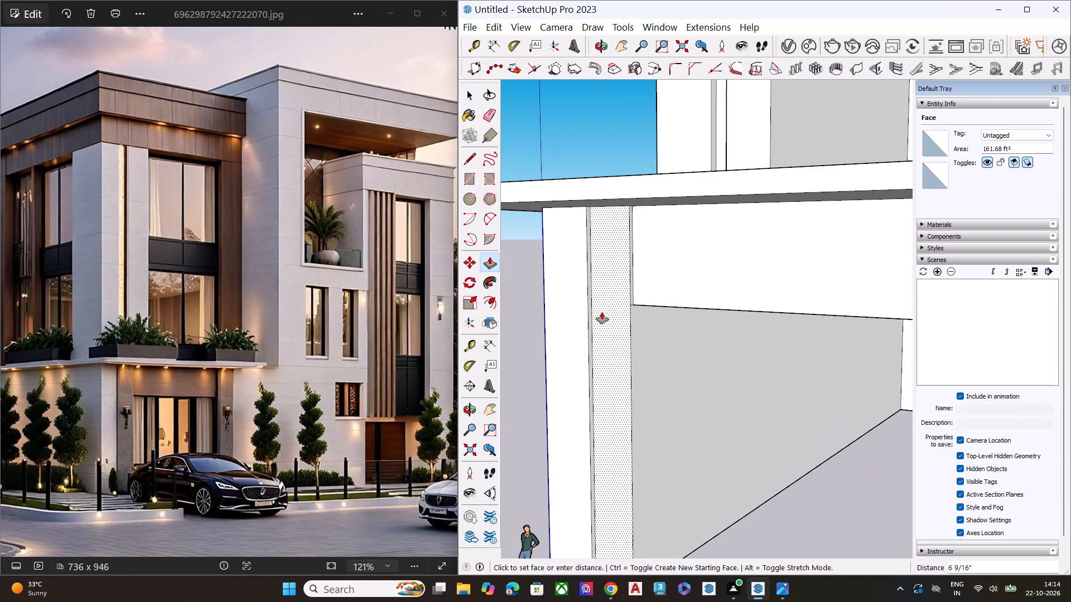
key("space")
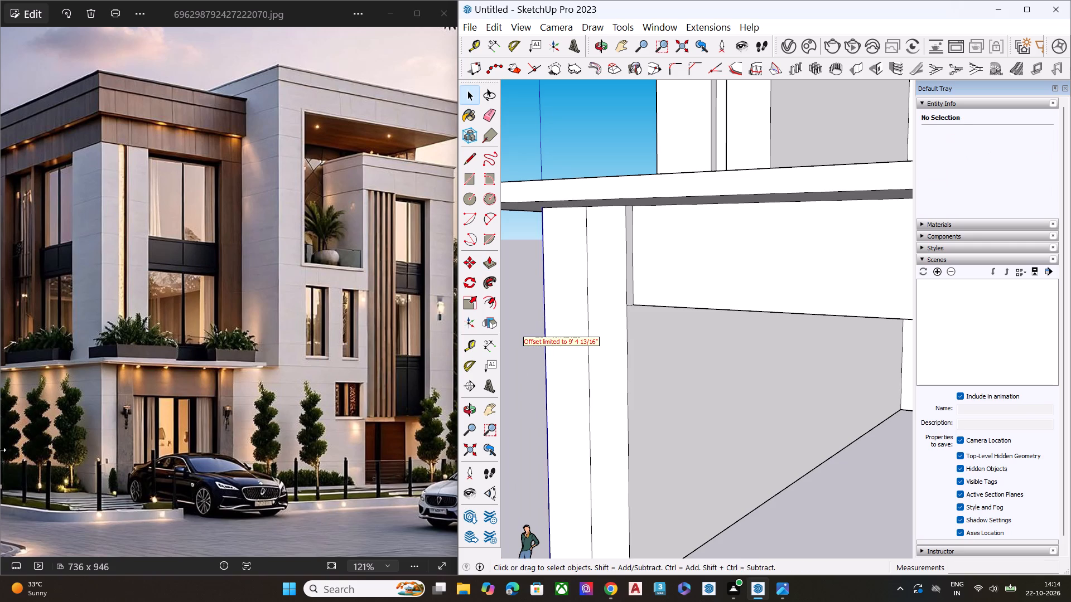
Examine the entrance's side strips and wall beneath the ledge in the reference photo.
scroll(0, 450, "up", 7)
scroll(108, 376, "up", 11)
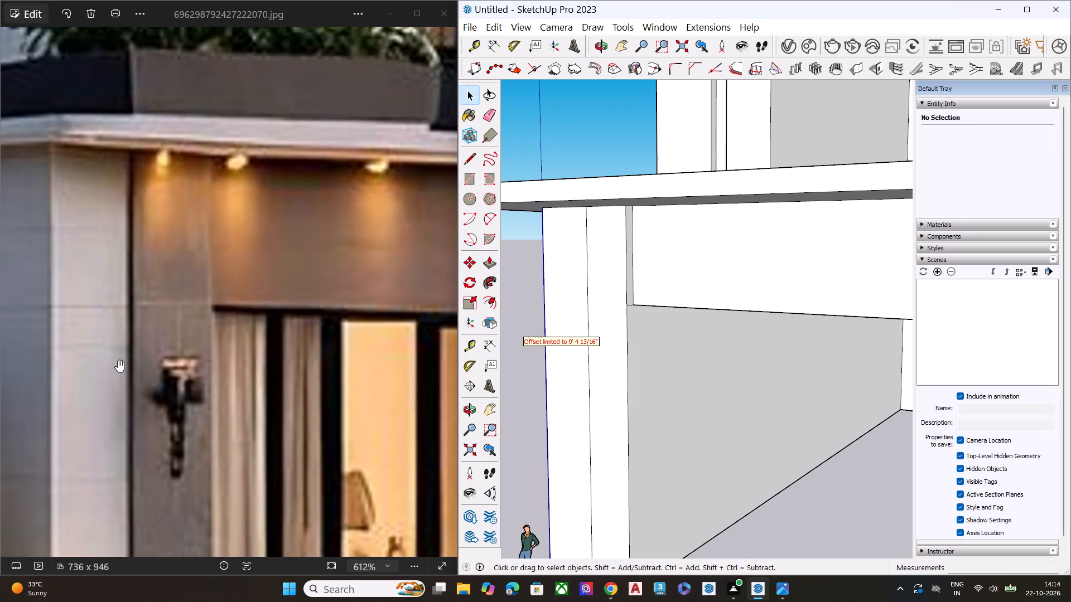
scroll(167, 333, "down", 20)
scroll(183, 353, "up", 1)
scroll(183, 353, "down", 1)
key("space")
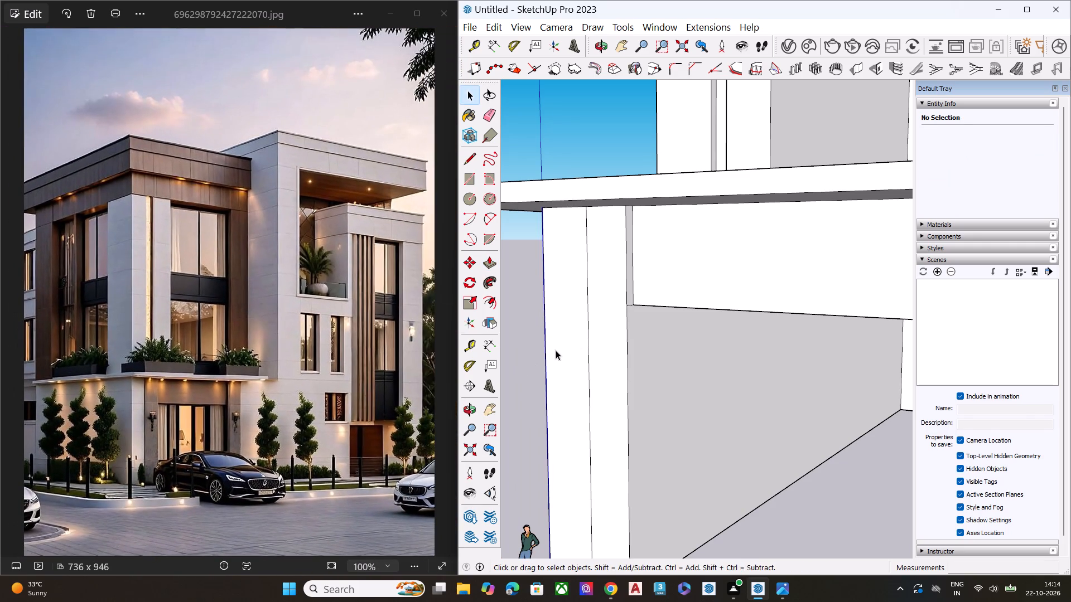
Scale the narrow vertical strip between the front corner and the entrance opening slightly wider toward the corner.
middle_click_drag(562, 349, 761, 368)
scroll(630, 346, "down", 5)
middle_click_drag(743, 376, 846, 376)
scroll(847, 365, "up", 3)
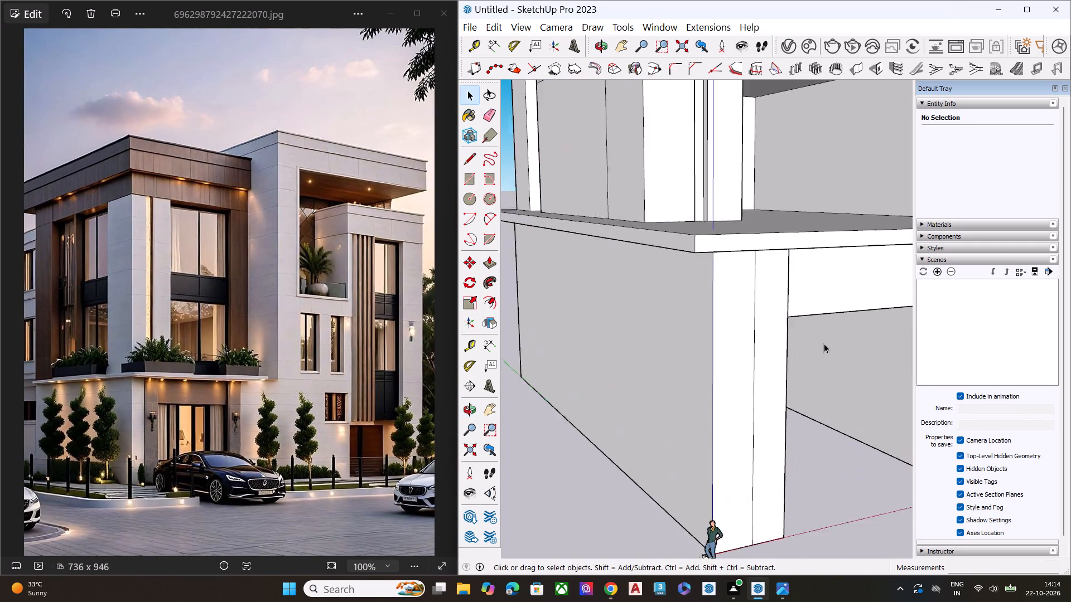
scroll(824, 343, "up", 3)
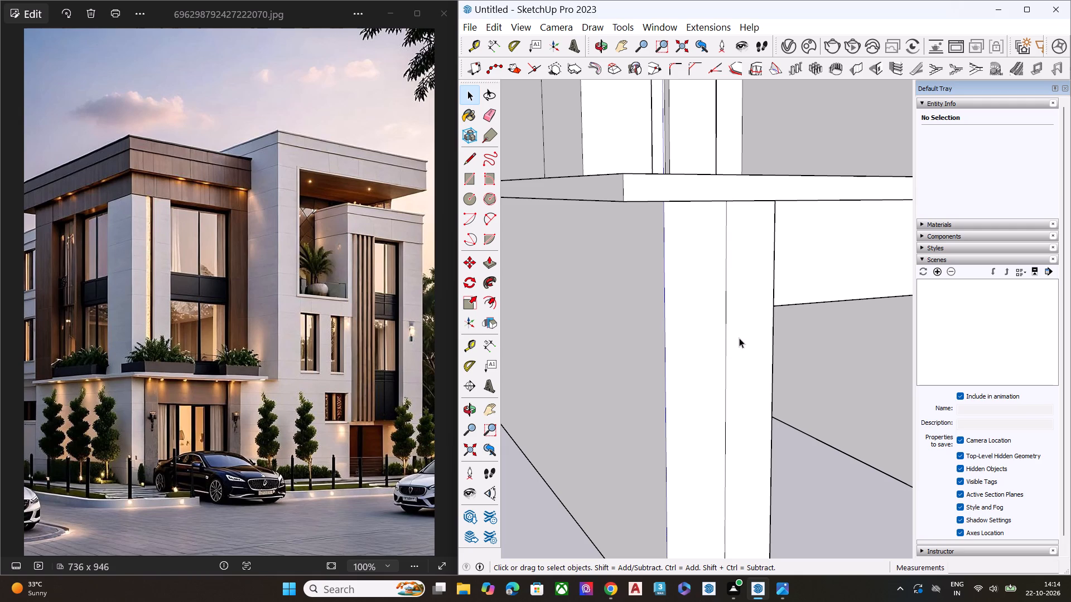
double_click(739, 338)
key("s")
left_click_drag(727, 424, 726, 424)
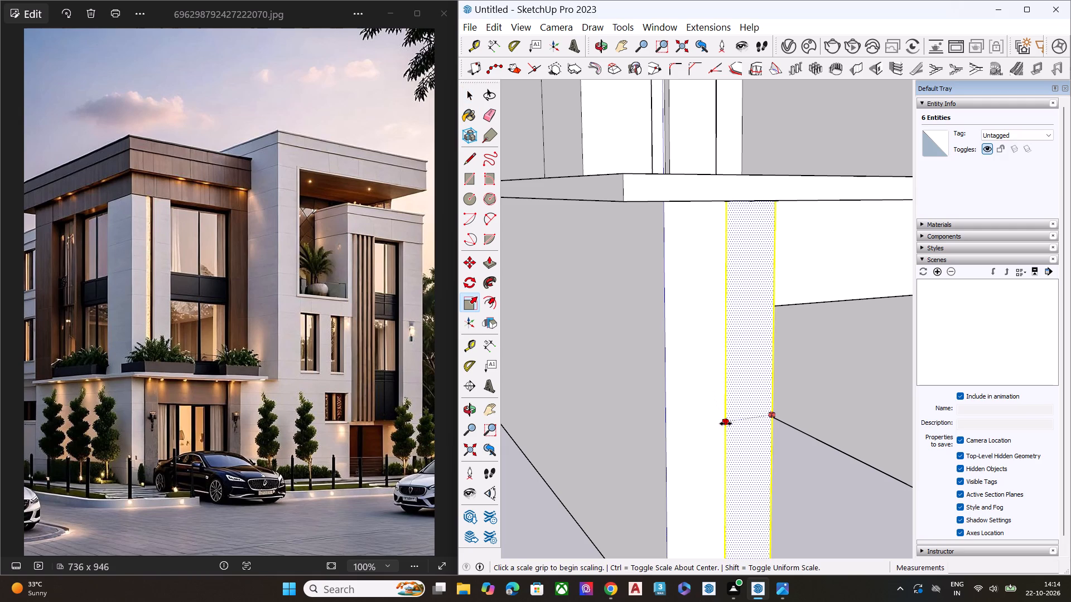
left_click_drag(726, 424, 722, 424)
key("space")
scroll(708, 370, "down", 7)
left_click(754, 542)
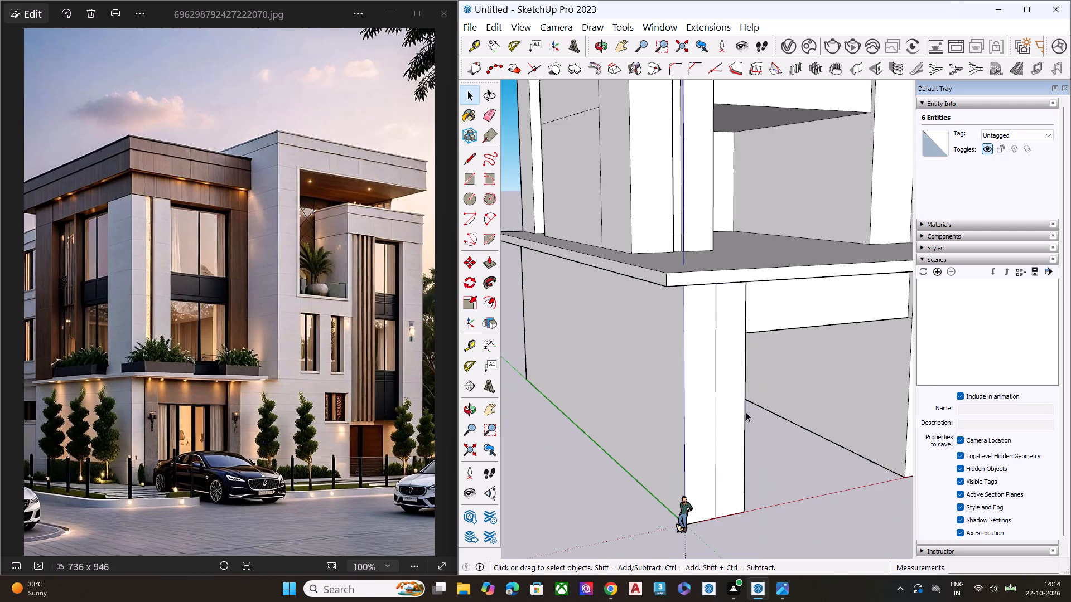
Push/Pull the widened strip beside the front corner outward about 8 7/16" to form a projecting pilaster.
middle_click_drag(745, 405, 784, 362)
scroll(742, 313, "up", 1)
left_click(760, 293)
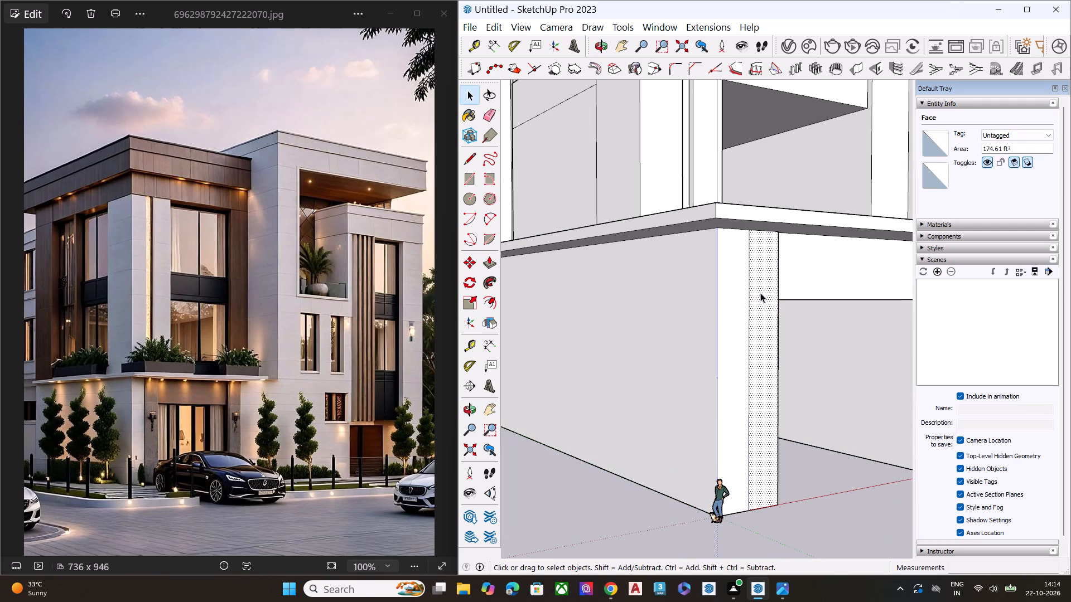
key("p")
left_click(760, 293)
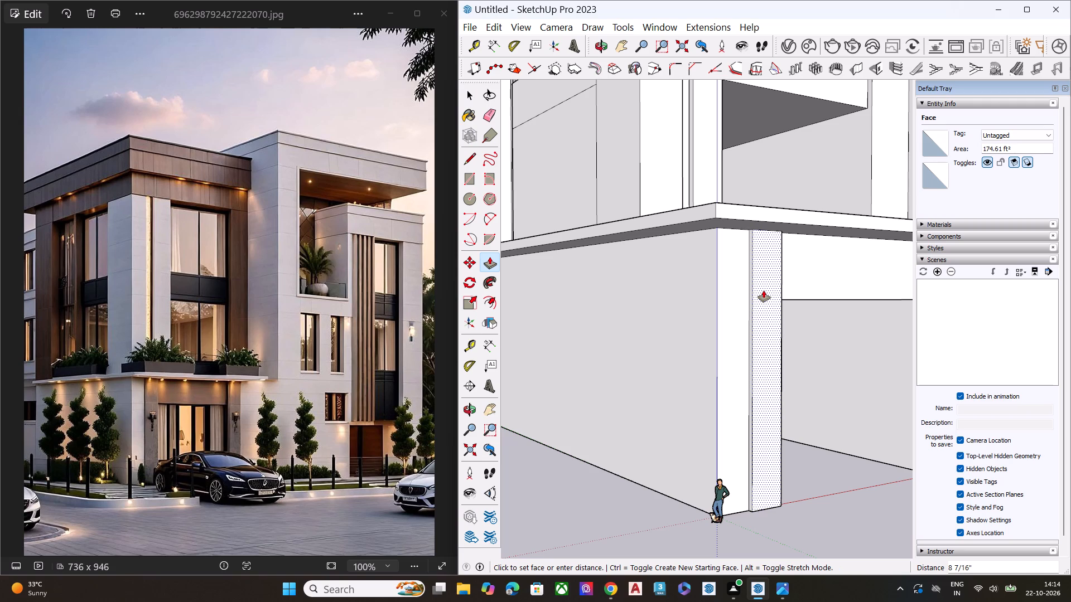
left_click(764, 290)
key("space")
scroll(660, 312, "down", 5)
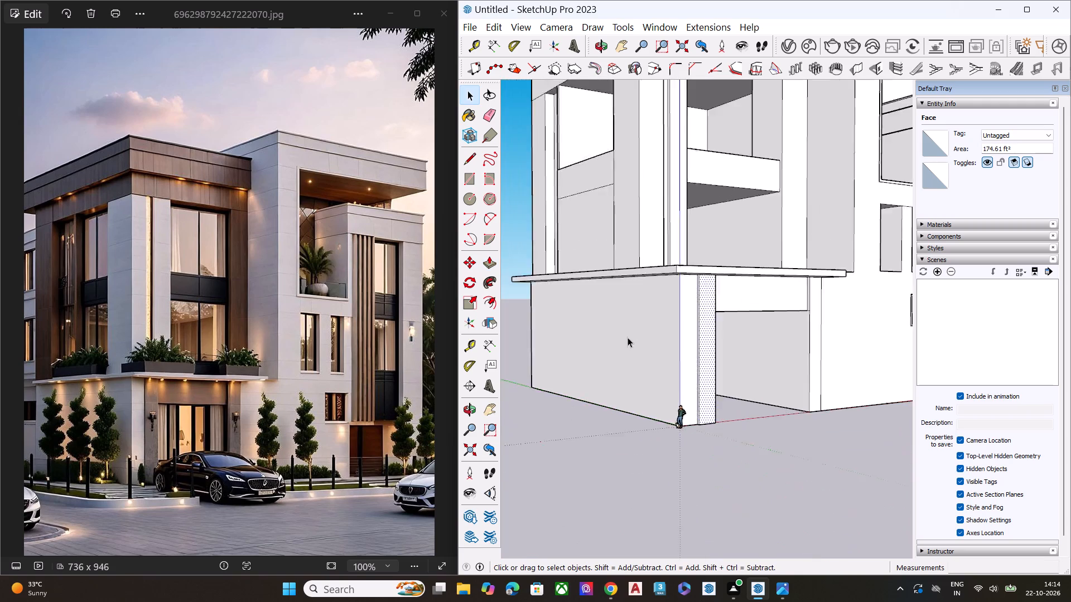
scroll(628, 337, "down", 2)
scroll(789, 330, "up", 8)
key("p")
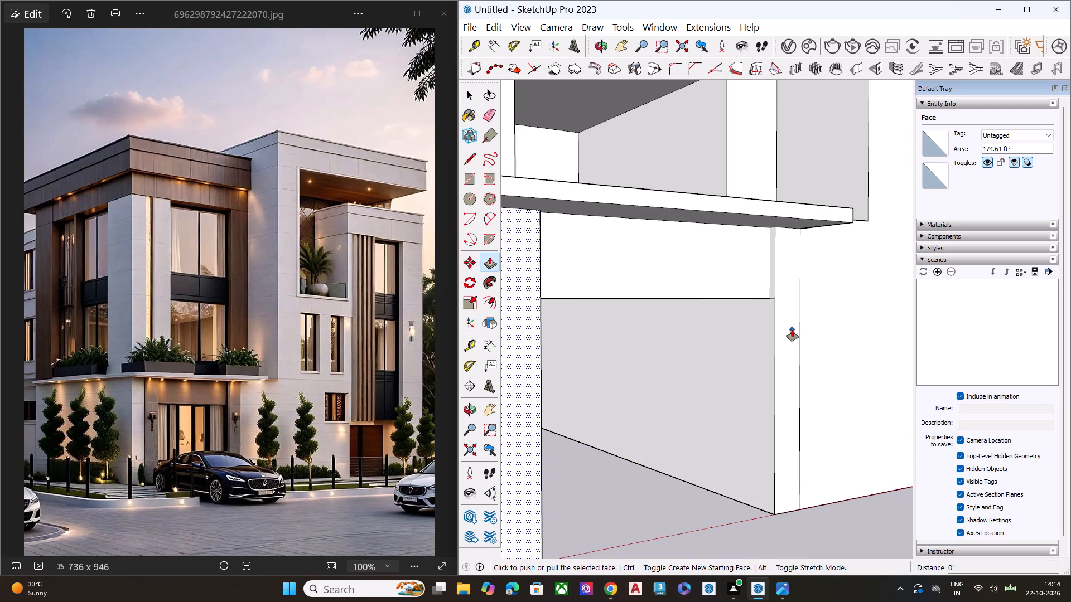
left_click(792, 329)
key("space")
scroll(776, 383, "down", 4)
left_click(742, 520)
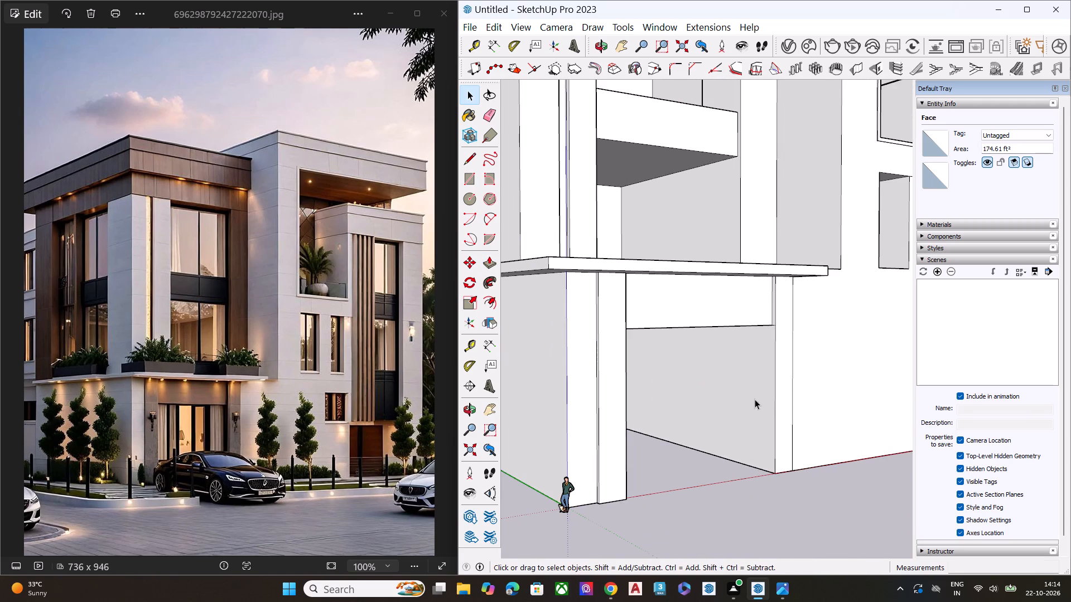
Push/Pull the narrow strip on the entrance's far side outward, flush with the face of the corner-side pilaster.
scroll(758, 381, "up", 2)
key("p")
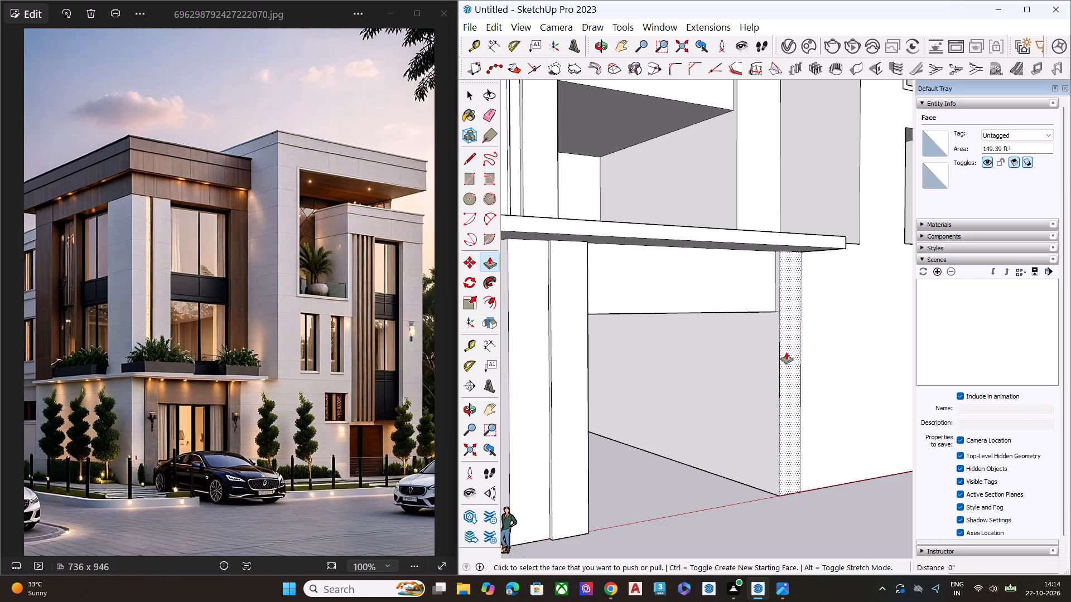
double_click(787, 352)
middle_click_drag(785, 359, 804, 429)
scroll(805, 329, "up", 2)
scroll(803, 322, "down", 4)
scroll(802, 322, "up", 4)
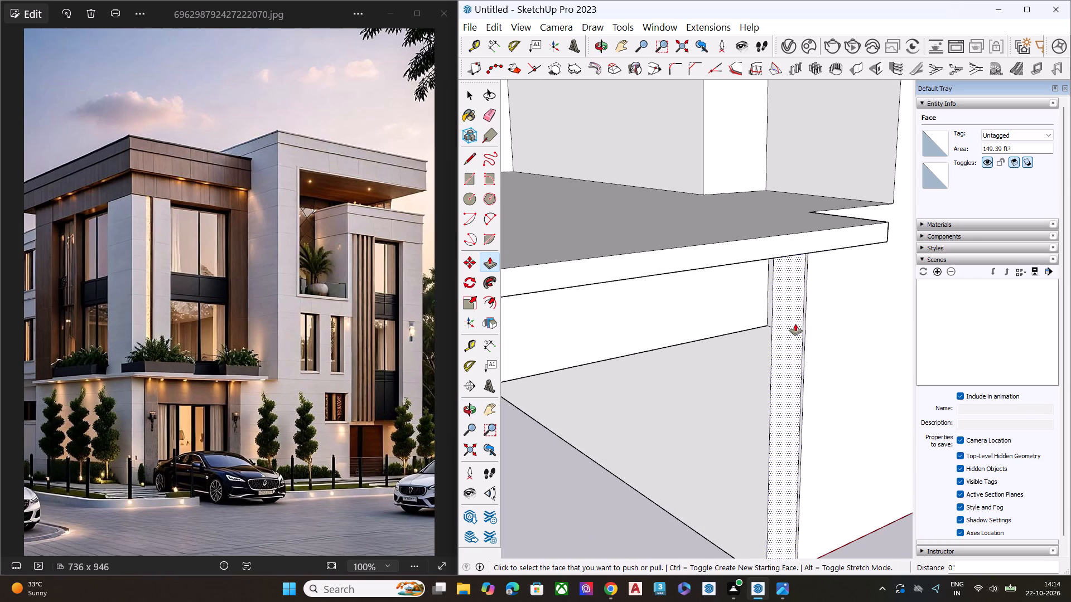
left_click(795, 324)
scroll(795, 375, "down", 6)
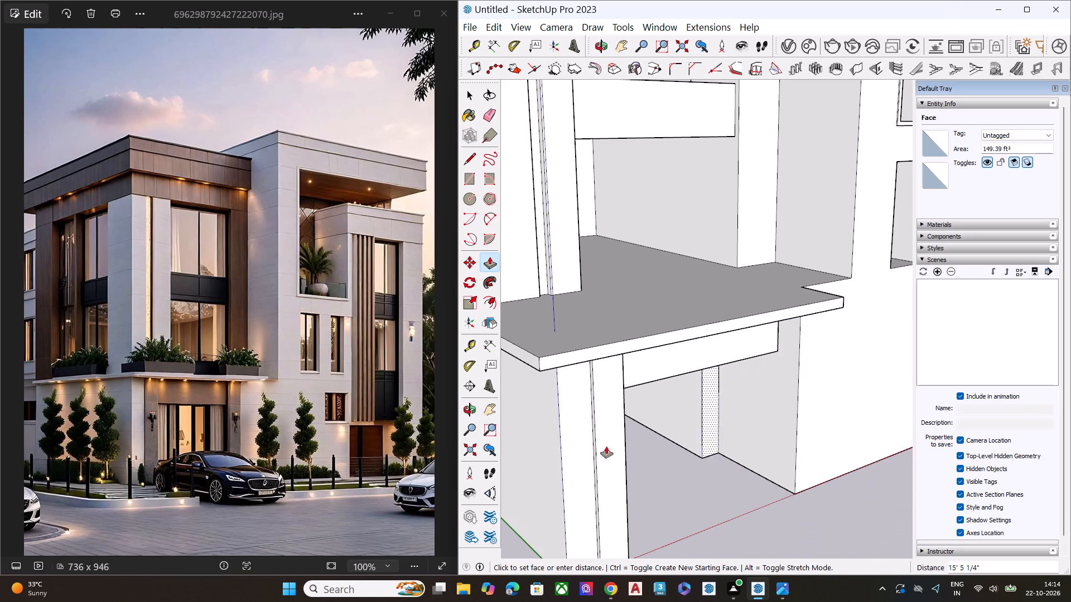
left_click(596, 447)
key("space")
left_click(803, 506)
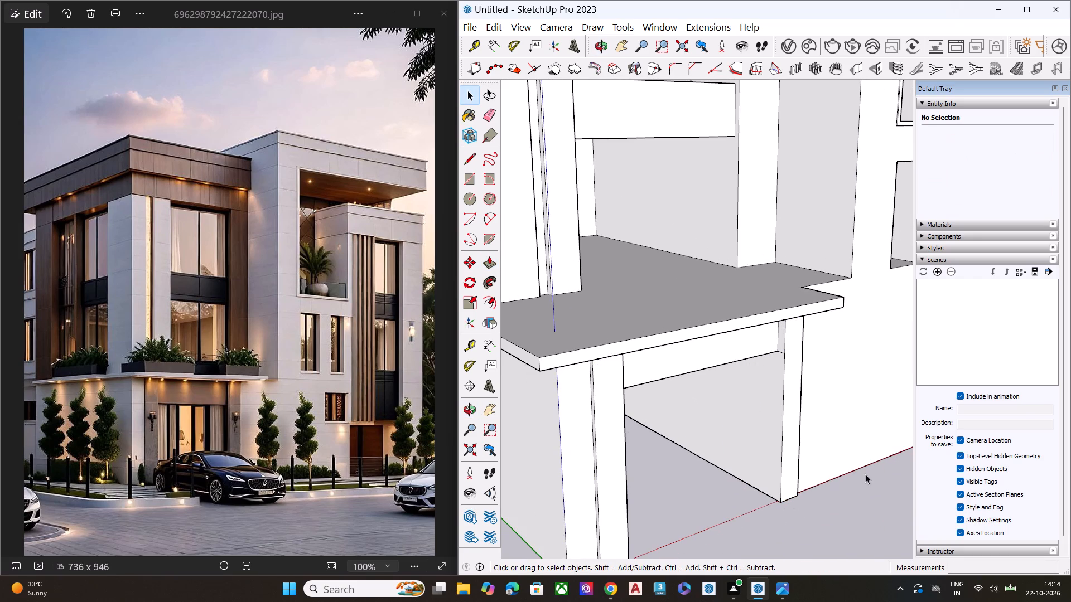
Push/Pull the underside of the projecting ledge slightly upward to make the ledge thinner.
middle_click_drag(865, 474, 846, 328)
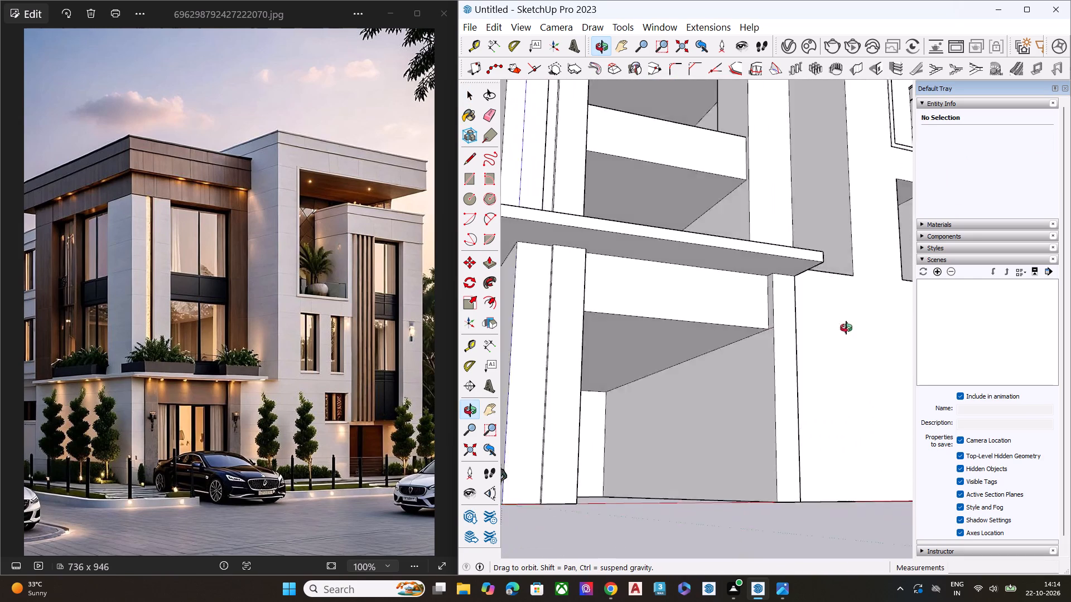
middle_click_drag(846, 328, 932, 327)
middle_click_drag(813, 334, 832, 383)
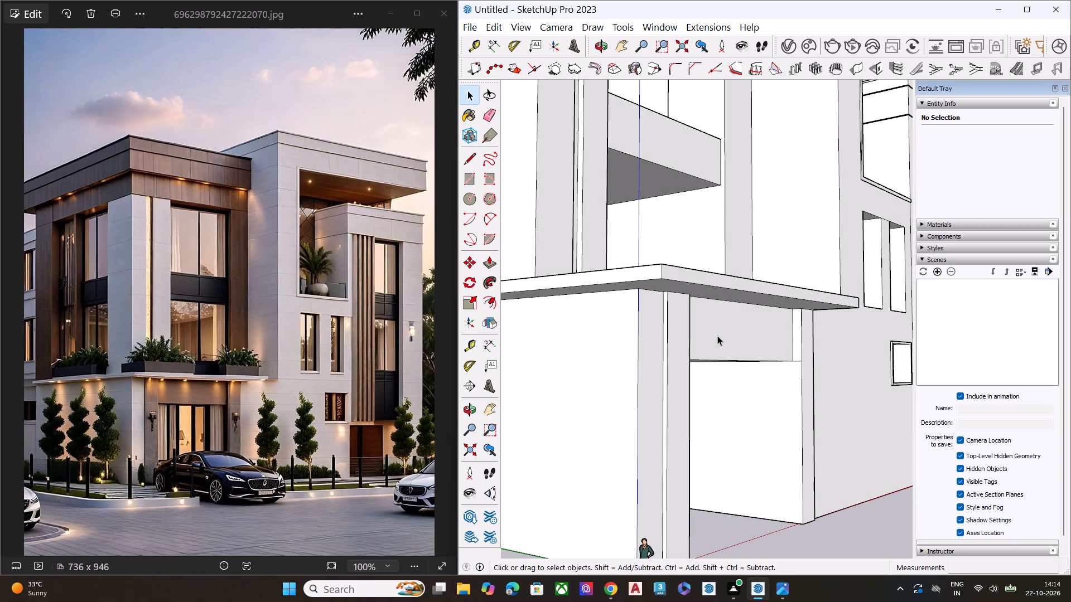
middle_click_drag(715, 321, 735, 256)
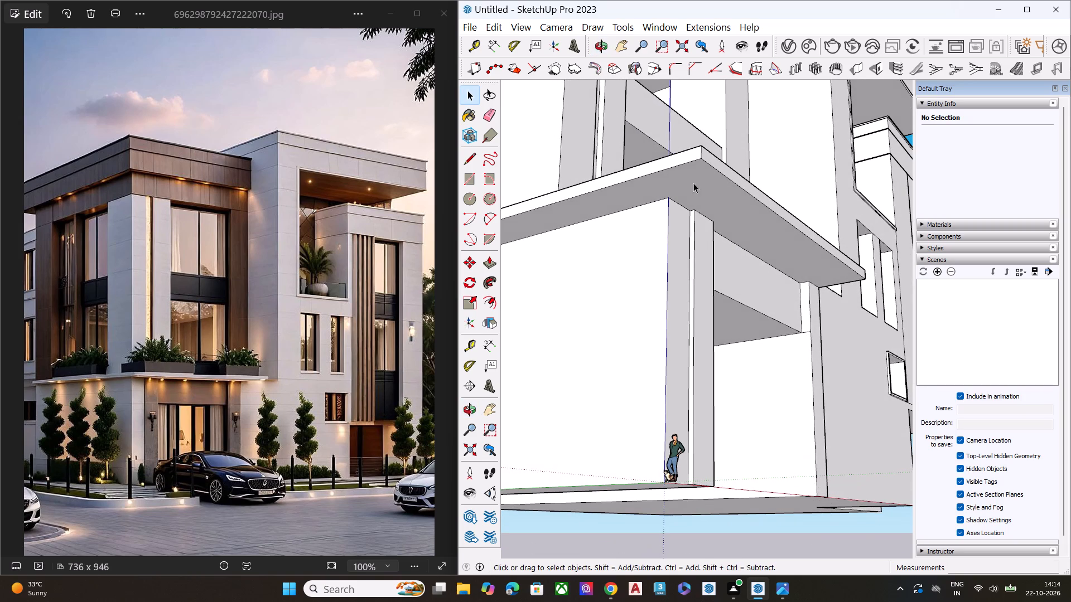
scroll(692, 177, "up", 1)
scroll(692, 177, "down", 2)
scroll(692, 177, "up", 1)
left_click(692, 177)
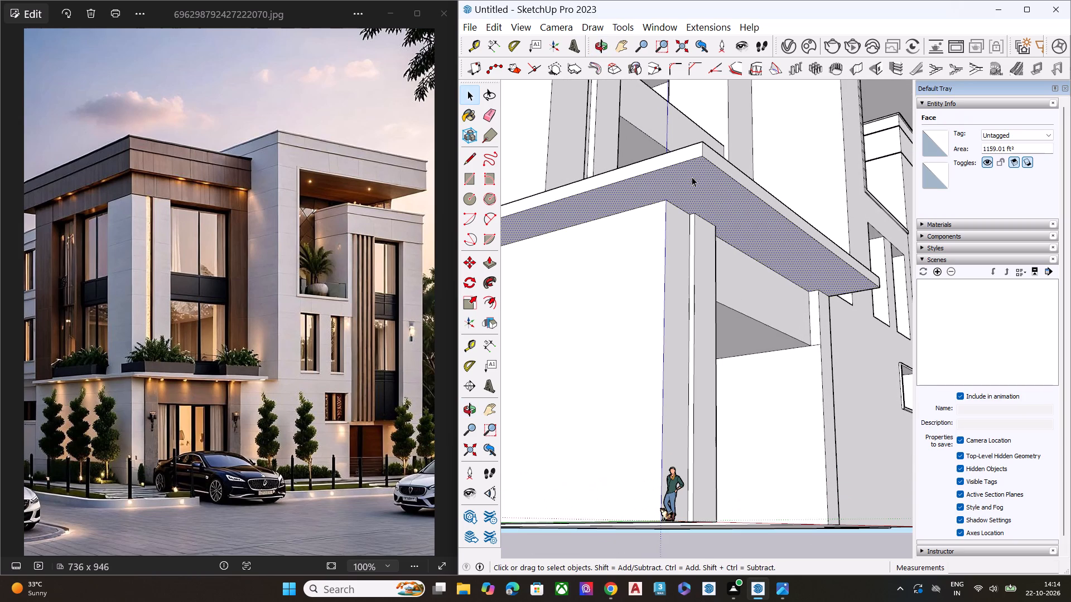
key("p")
left_click(692, 177)
left_click(696, 172)
key("space")
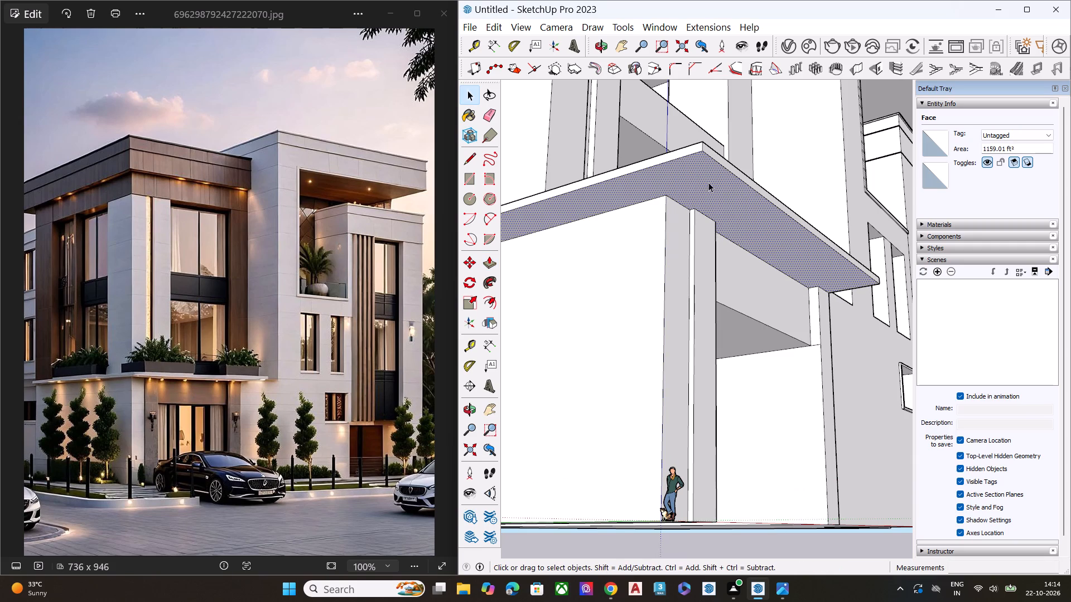
Examine the ledge, the entrance and the overall building massing from above.
scroll(759, 177, "down", 3)
scroll(773, 195, "up", 1)
scroll(776, 196, "down", 3)
scroll(793, 207, "up", 1)
scroll(793, 207, "down", 1)
middle_click_drag(812, 210, 822, 380)
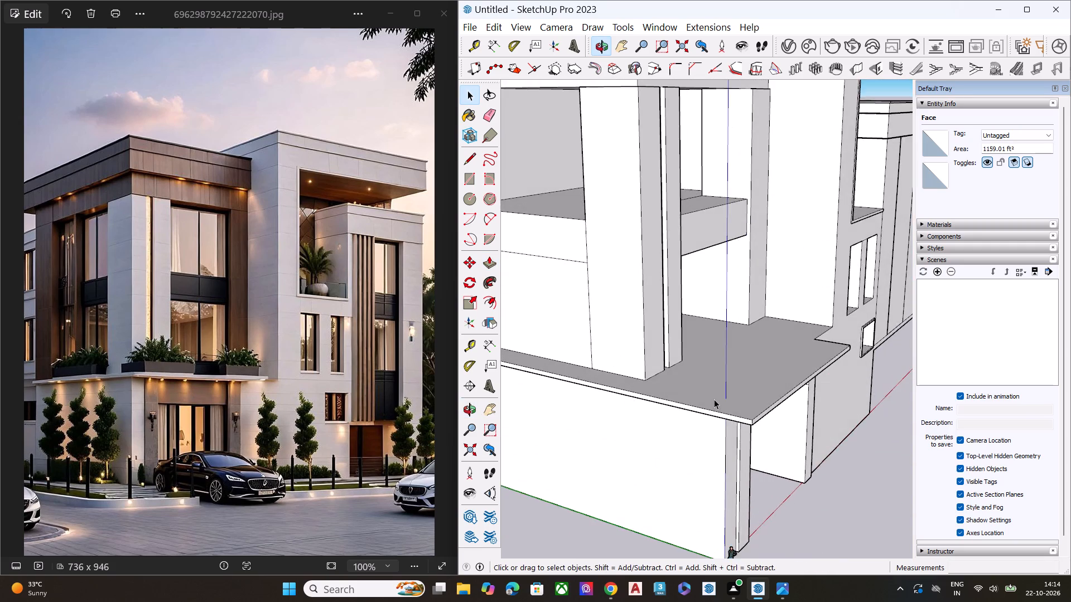
scroll(630, 398, "up", 4)
scroll(633, 392, "down", 5)
scroll(724, 313, "down", 5)
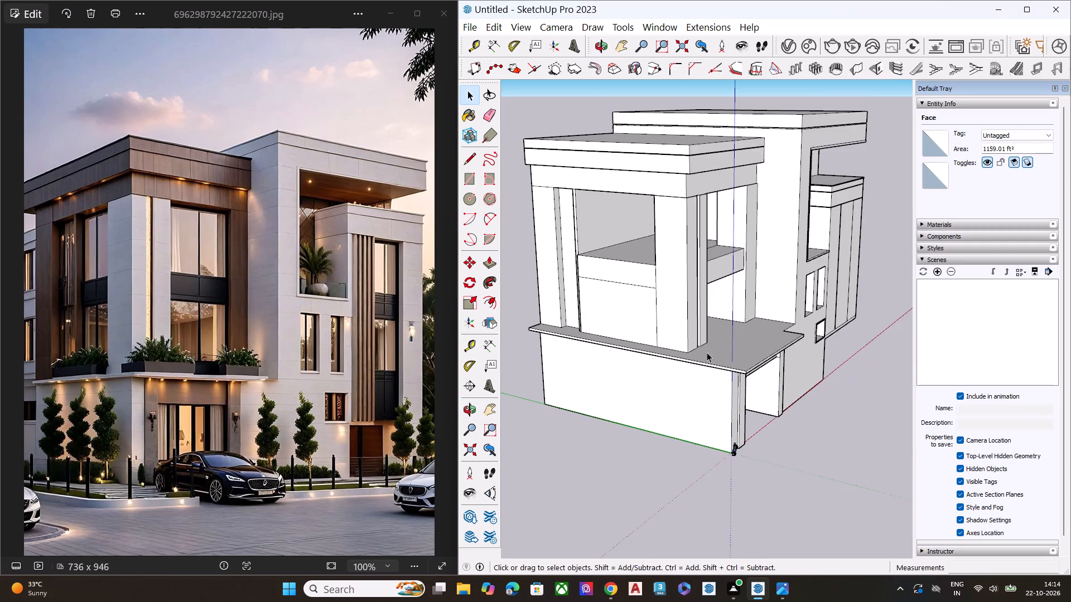
Push/Pull the ledge's long edge face, on the side with the blank ground-floor wall, slightly outward to deepen the overhang.
scroll(660, 354, "down", 1)
scroll(659, 353, "up", 8)
left_click(663, 357)
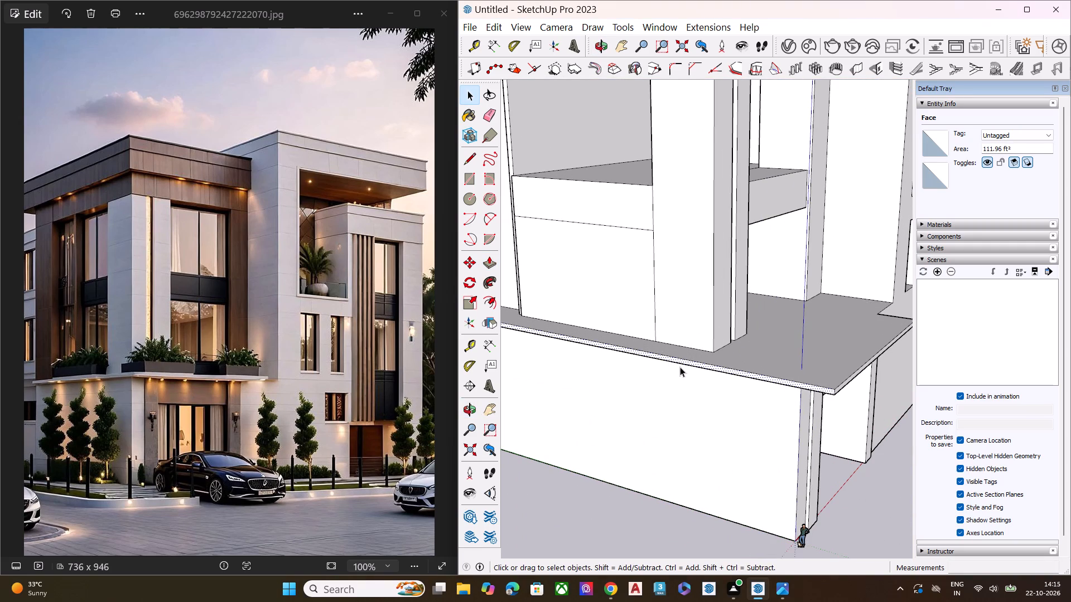
key("p")
scroll(814, 386, "up", 3)
scroll(815, 385, "down", 2)
scroll(816, 385, "up", 2)
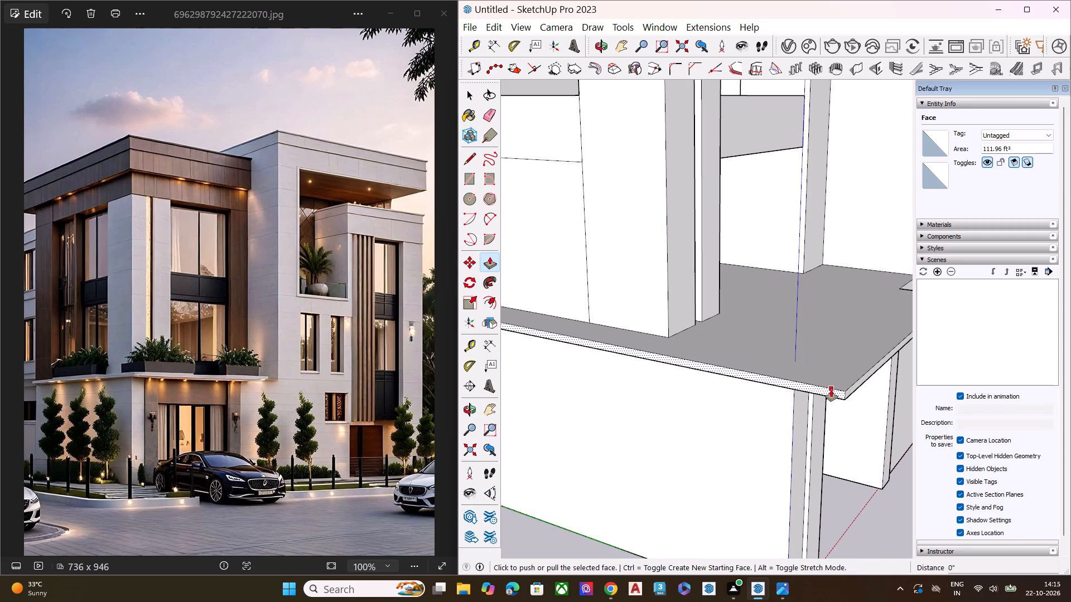
left_click(831, 390)
left_click(822, 398)
key("space")
Examine the ledge, the recessed entrance and the tall block with the projecting bay from several low and frontal viewpoints.
scroll(740, 267, "down", 1)
scroll(740, 267, "up", 1)
scroll(740, 267, "down", 4)
scroll(742, 292, "up", 2)
scroll(743, 297, "down", 2)
middle_click_drag(751, 318, 771, 224)
key("space")
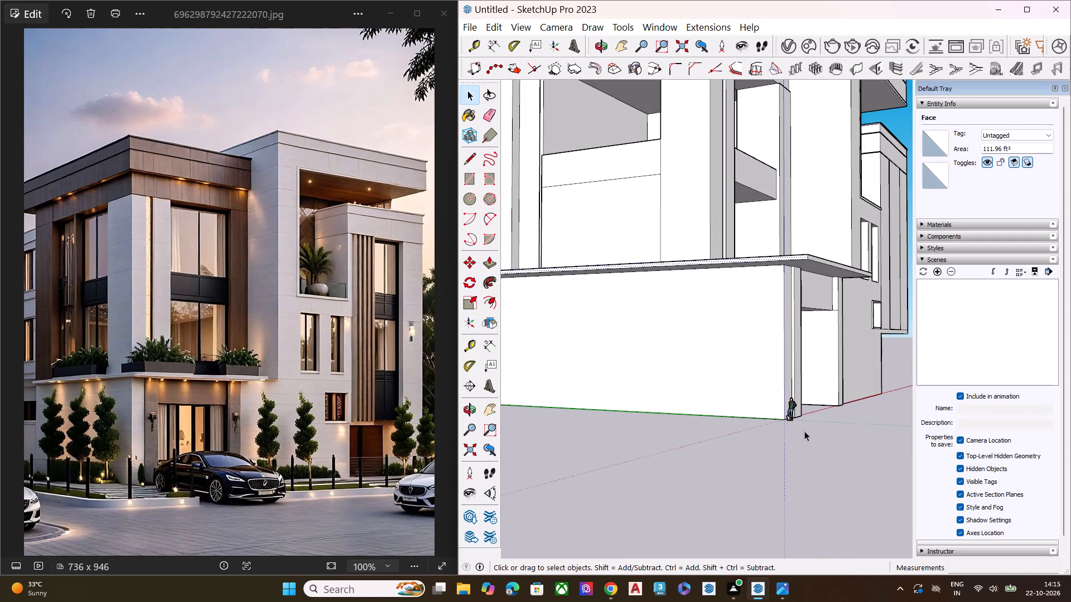
left_click(785, 453)
middle_click_drag(797, 383, 683, 401)
scroll(726, 417, "up", 2)
scroll(607, 370, "down", 3)
scroll(604, 371, "up", 3)
scroll(604, 371, "down", 4)
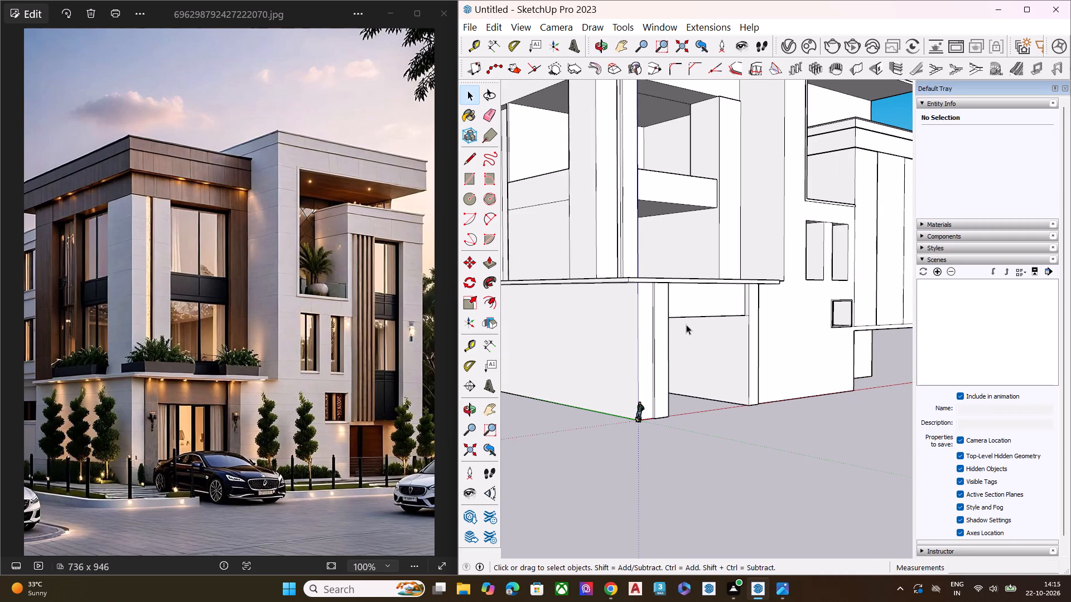
scroll(716, 319, "down", 7)
middle_click_drag(752, 346, 698, 295)
scroll(704, 284, "up", 3)
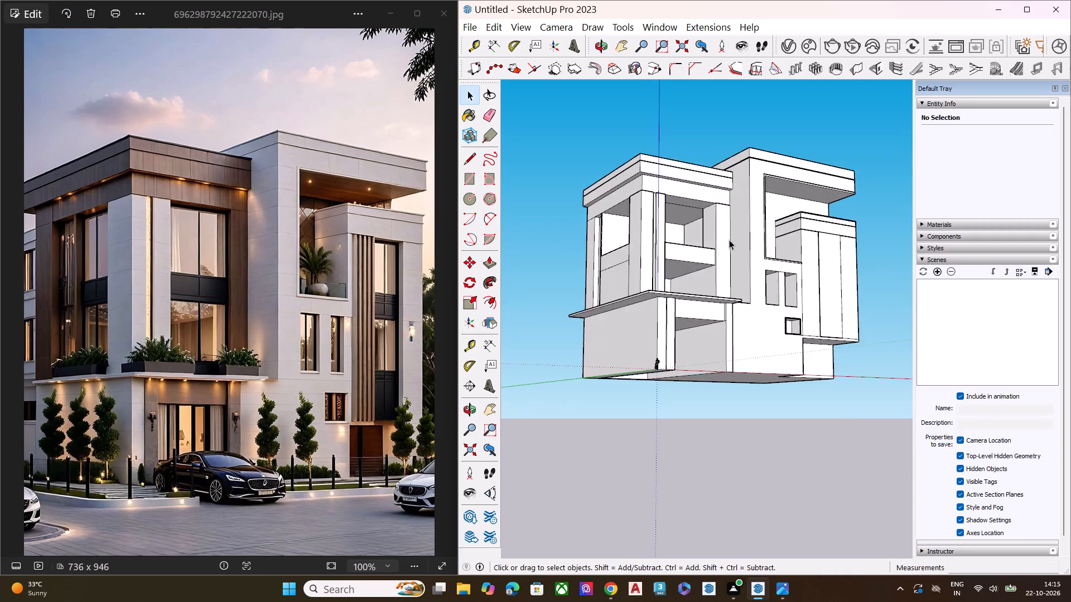
scroll(729, 240, "up", 5)
scroll(730, 240, "down", 8)
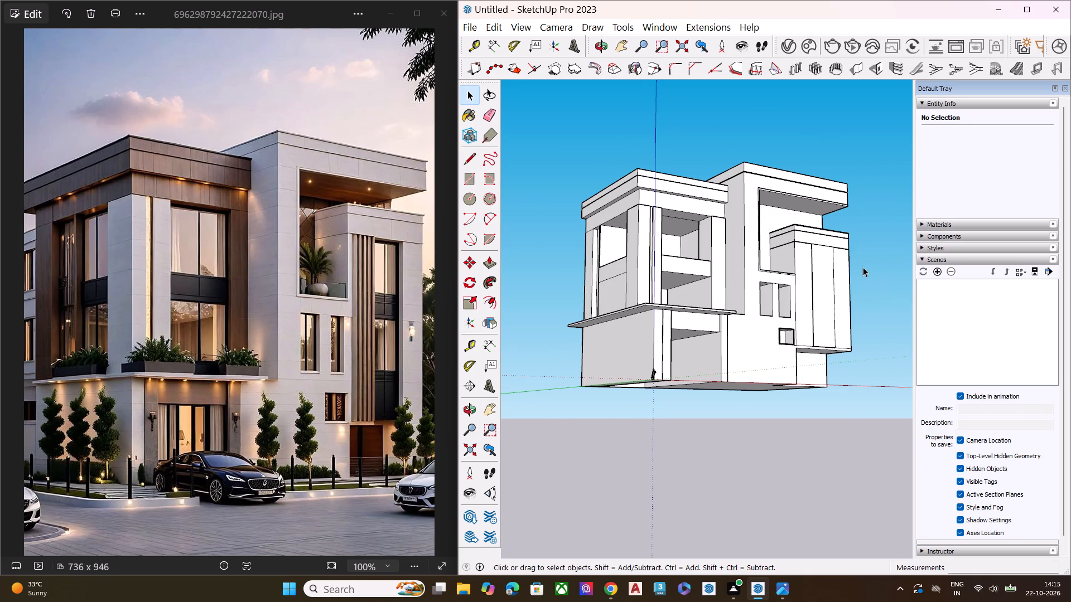
scroll(862, 266, "up", 8)
scroll(798, 271, "down", 4)
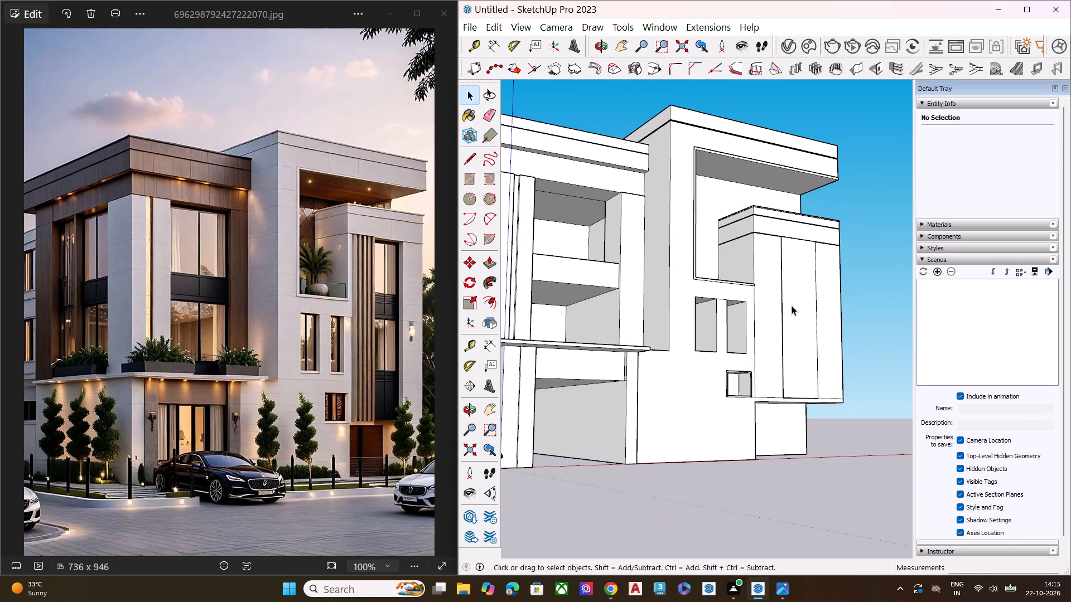
middle_click_drag(799, 410, 595, 508)
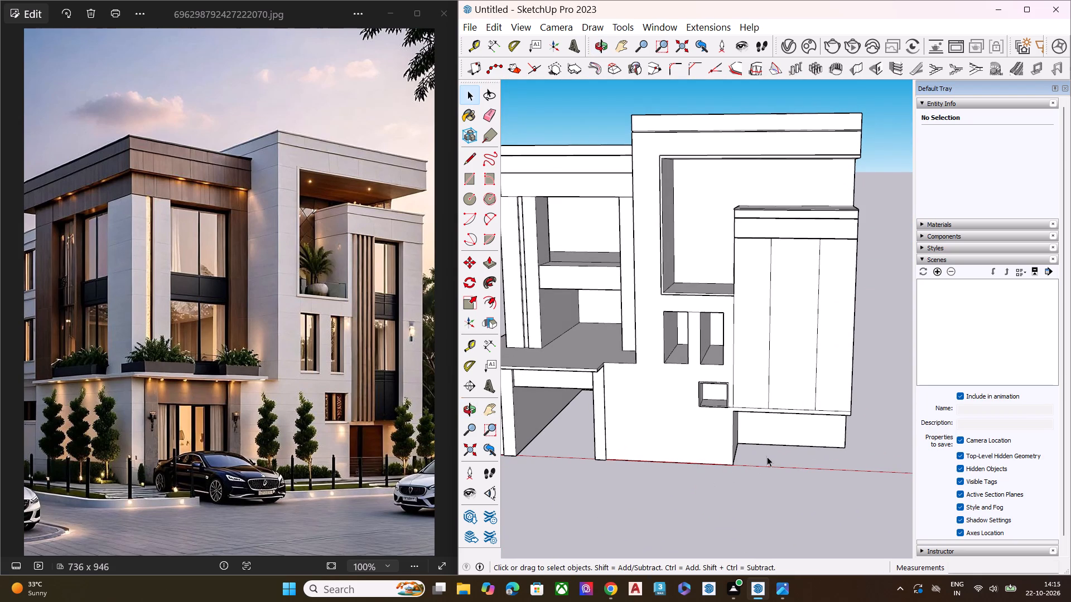
Examine the small window, vertical slats and wooden ground-floor door in the reference photo and compare them with the model's bay side.
scroll(428, 465, "up", 8)
scroll(383, 443, "up", 3)
scroll(388, 441, "down", 1)
scroll(394, 437, "up", 12)
scroll(375, 409, "down", 2)
scroll(374, 407, "up", 6)
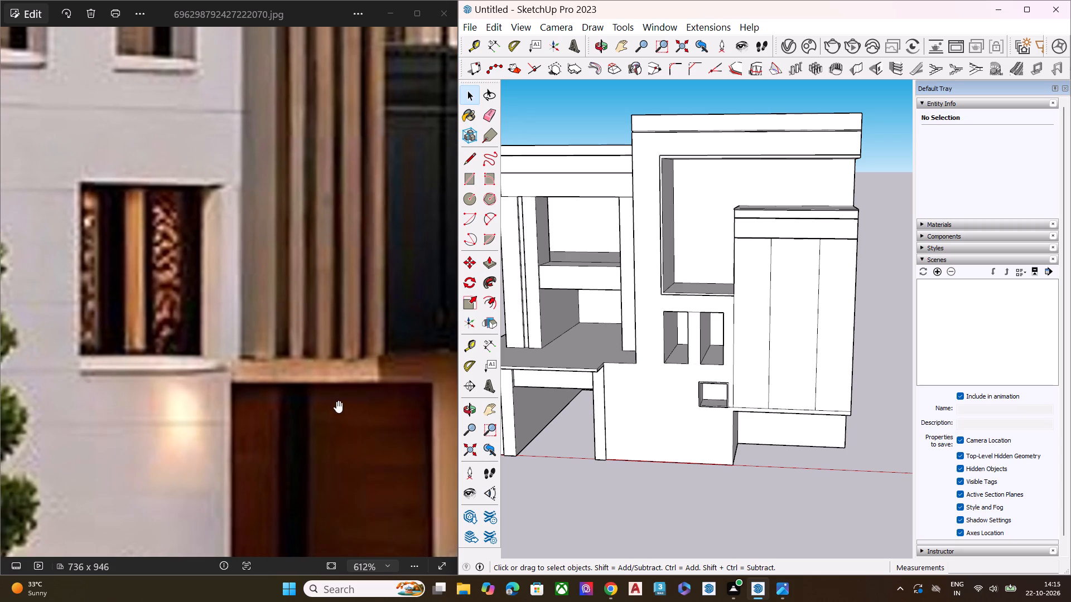
scroll(221, 344, "down", 9)
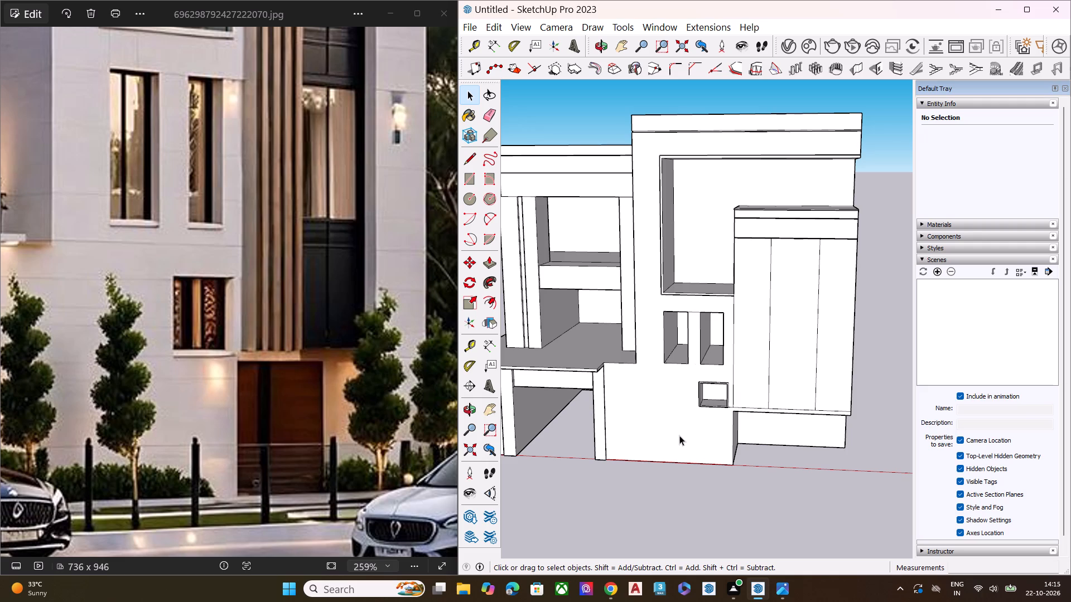
scroll(655, 401, "down", 8)
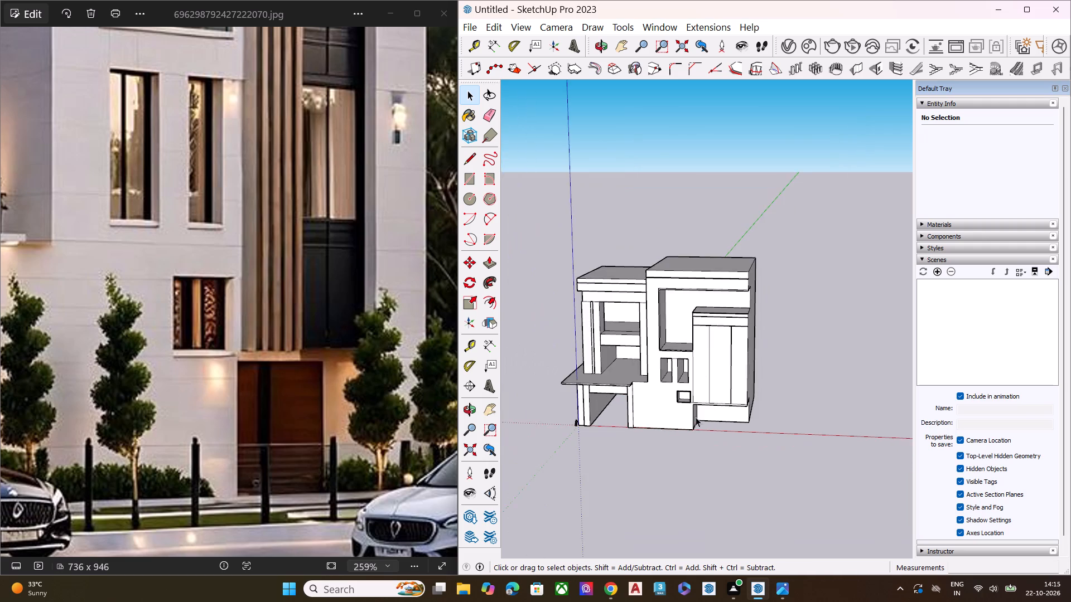
middle_click_drag(693, 416, 673, 360)
key("space")
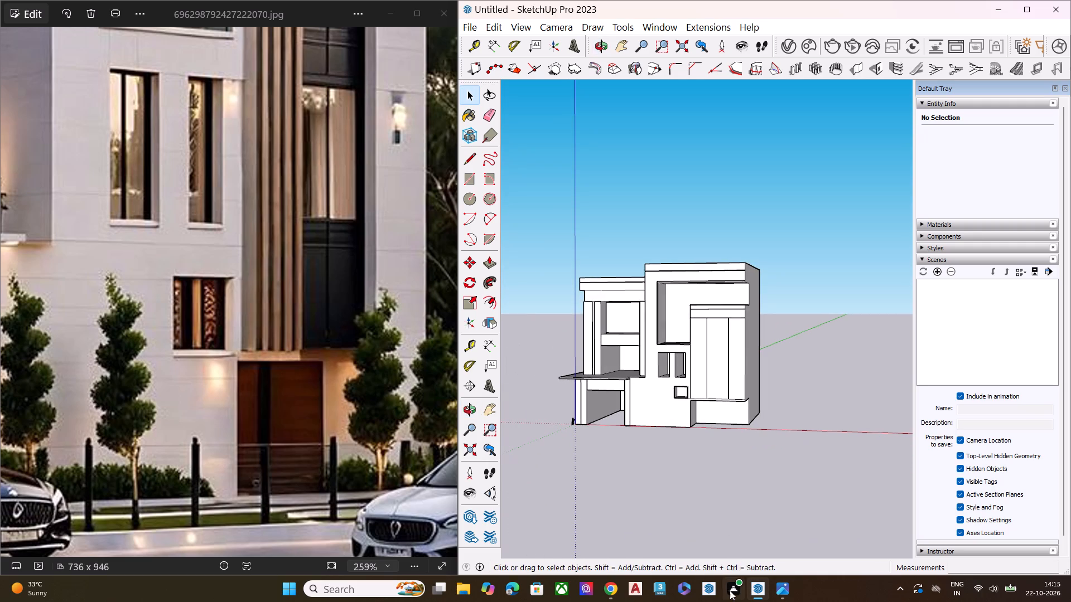
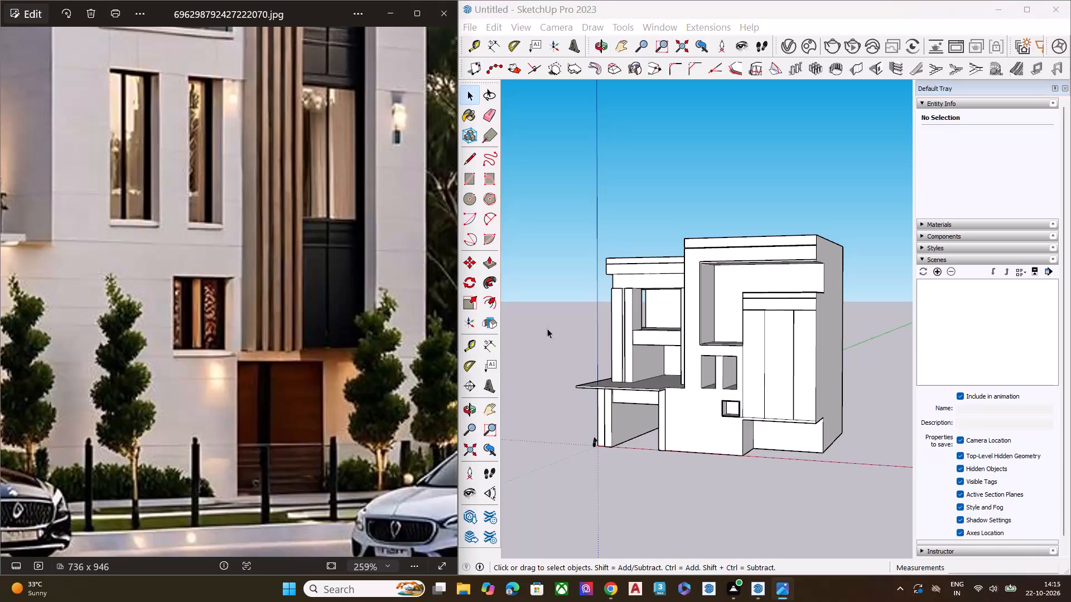
Examine the slatted bay in the reference photo and compare it with the plain three-strip bay front in the model.
scroll(304, 365, "down", 13)
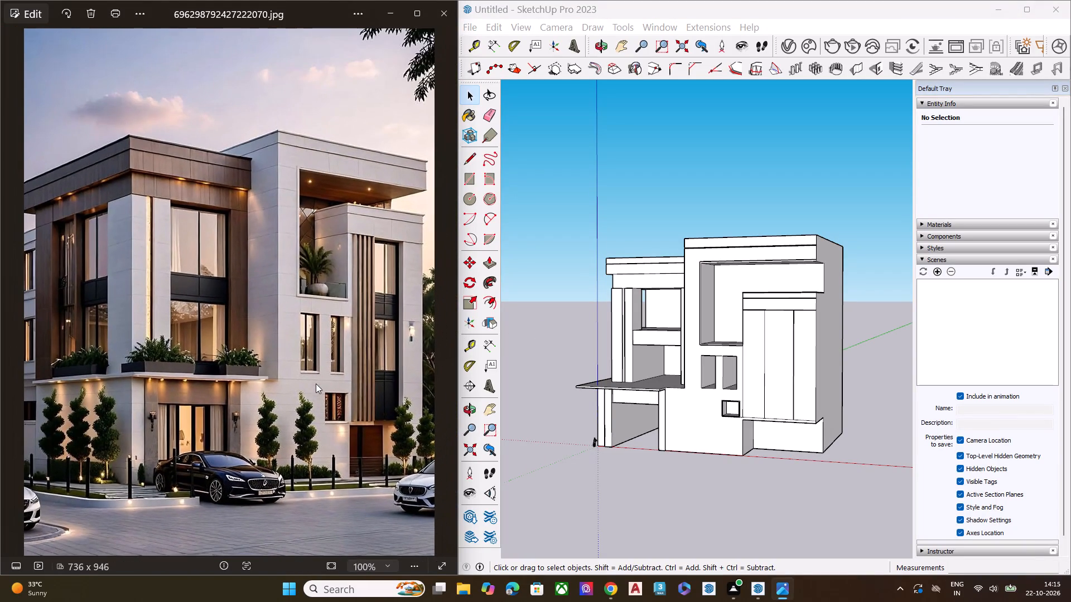
scroll(38, 299, "up", 7)
scroll(32, 302, "down", 7)
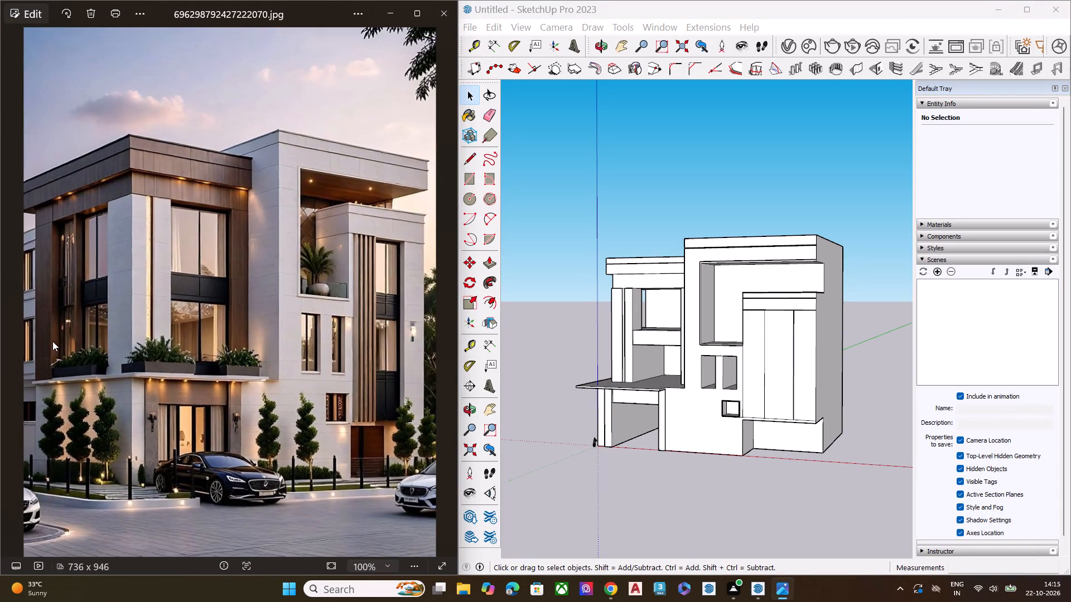
middle_click_drag(706, 406, 953, 401)
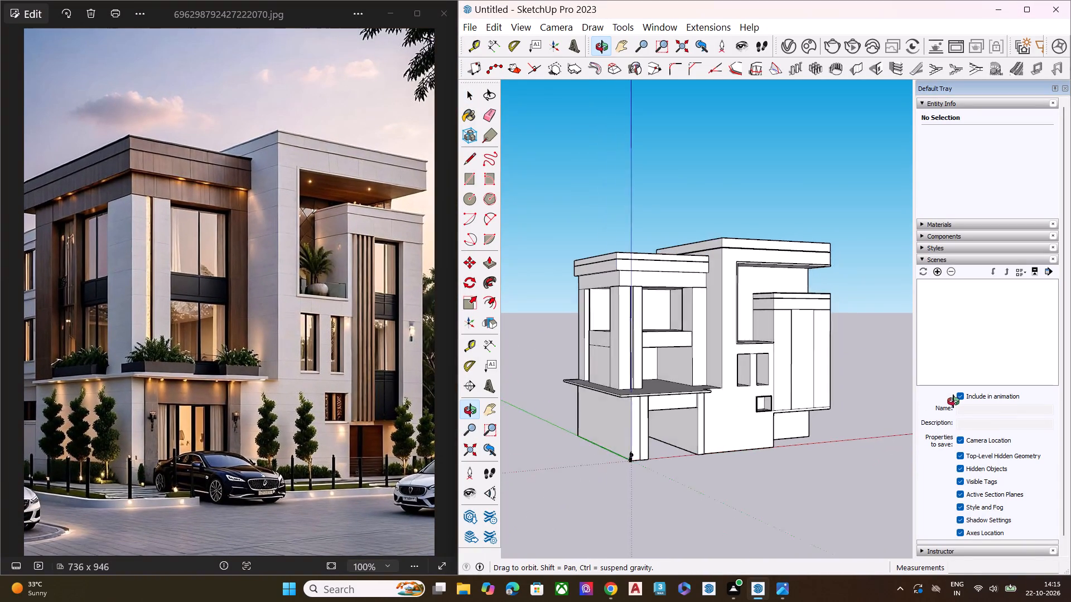
middle_click_drag(953, 401, 958, 353)
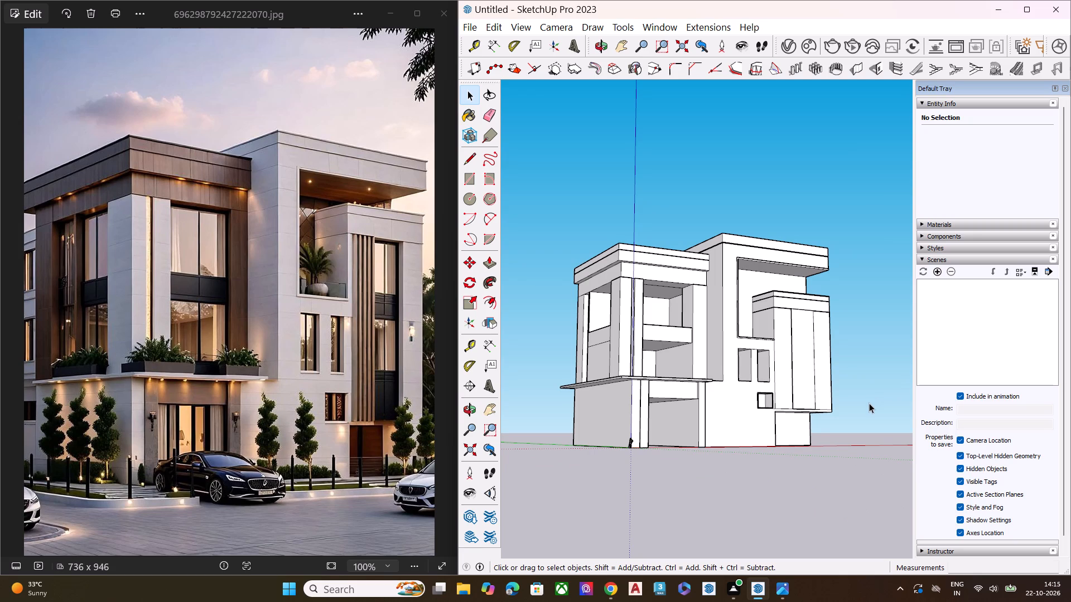
scroll(760, 354, "up", 1)
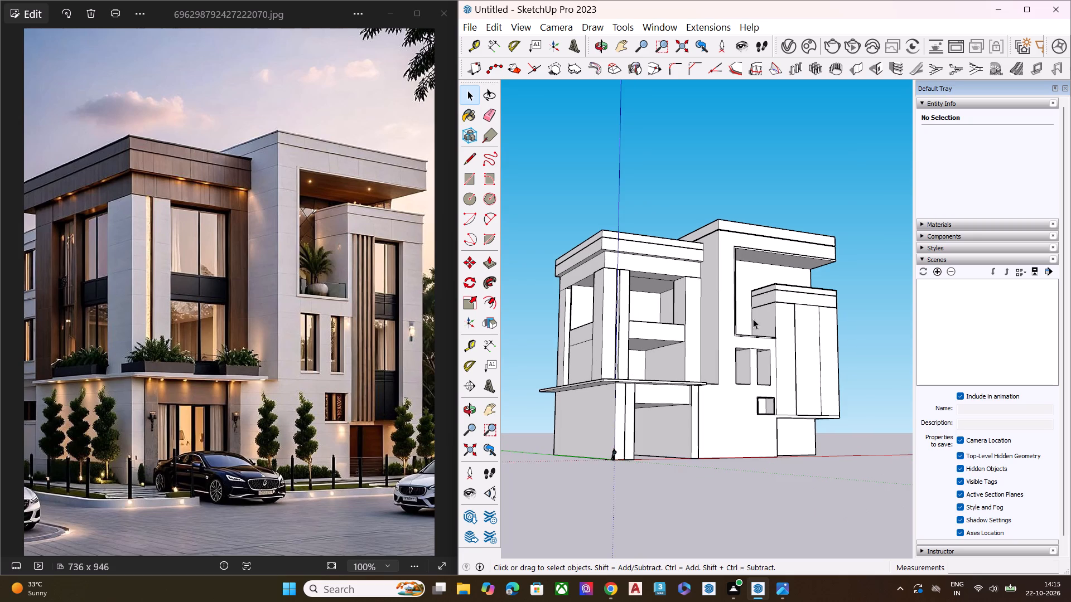
scroll(760, 312, "up", 10)
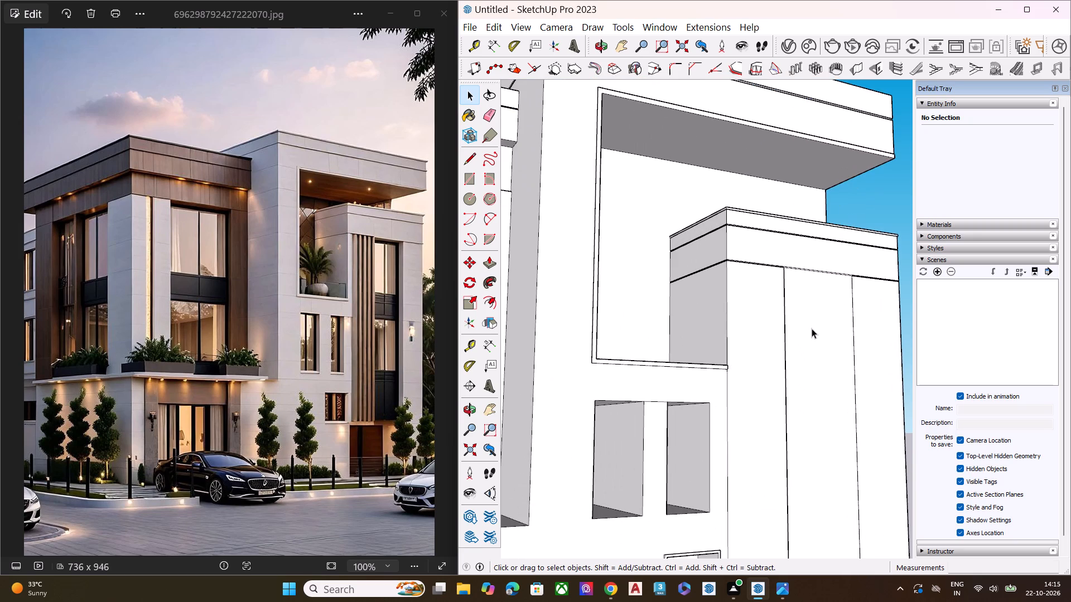
scroll(812, 328, "up", 6)
scroll(766, 331, "up", 1)
middle_click_drag(759, 422, 820, 531)
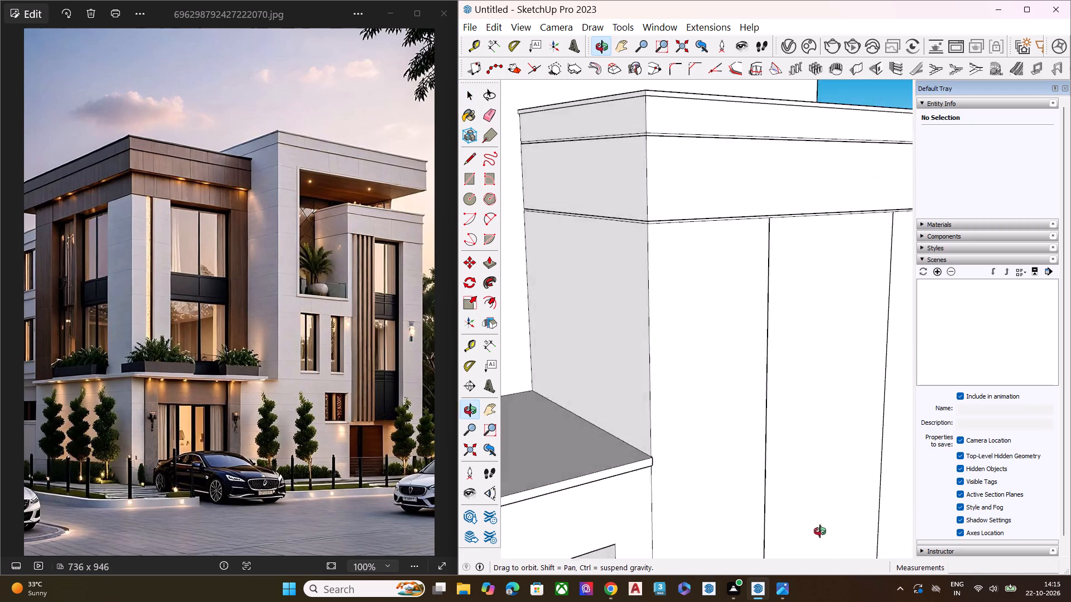
middle_click_drag(820, 531, 687, 516)
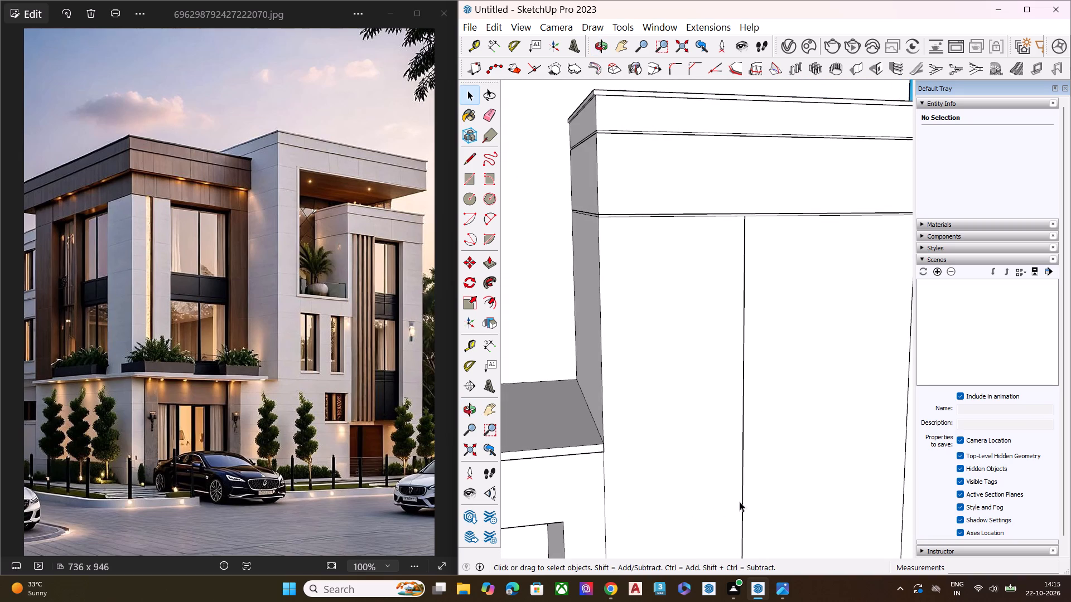
scroll(623, 351, "down", 2)
scroll(623, 351, "up", 1)
scroll(623, 351, "down", 5)
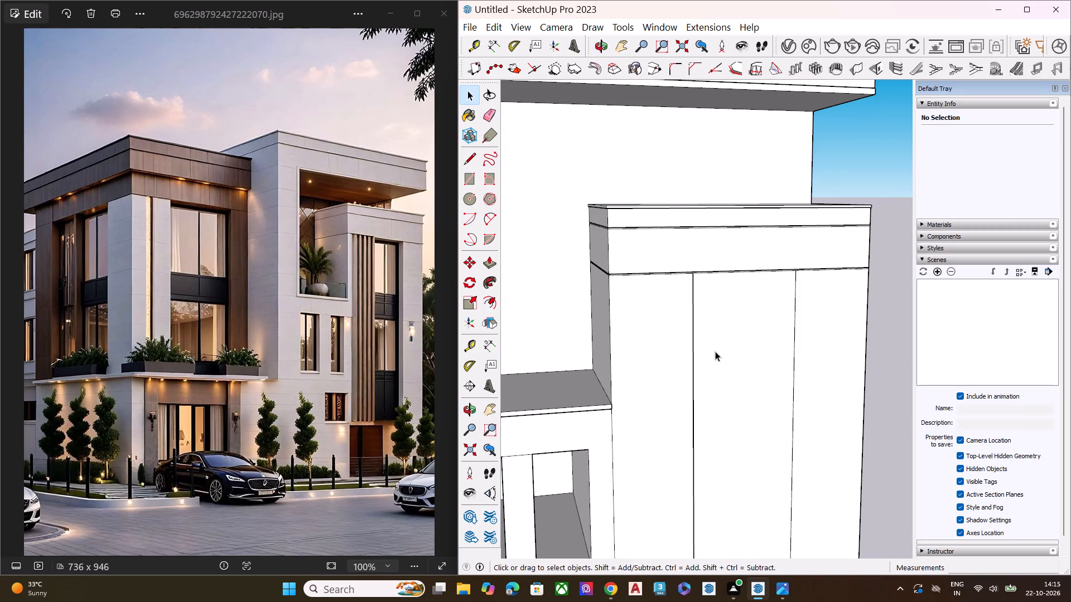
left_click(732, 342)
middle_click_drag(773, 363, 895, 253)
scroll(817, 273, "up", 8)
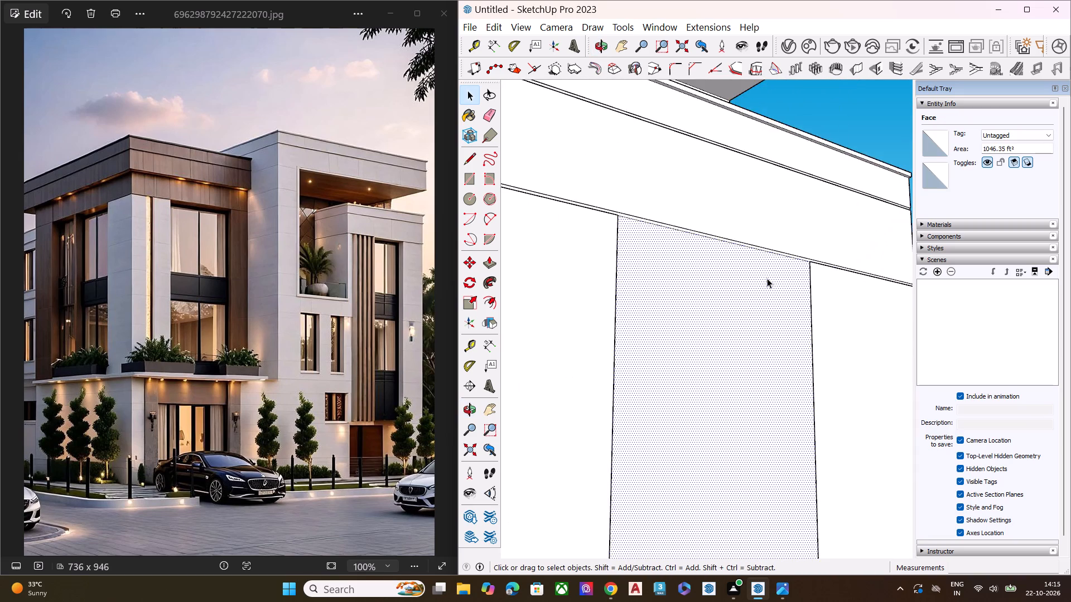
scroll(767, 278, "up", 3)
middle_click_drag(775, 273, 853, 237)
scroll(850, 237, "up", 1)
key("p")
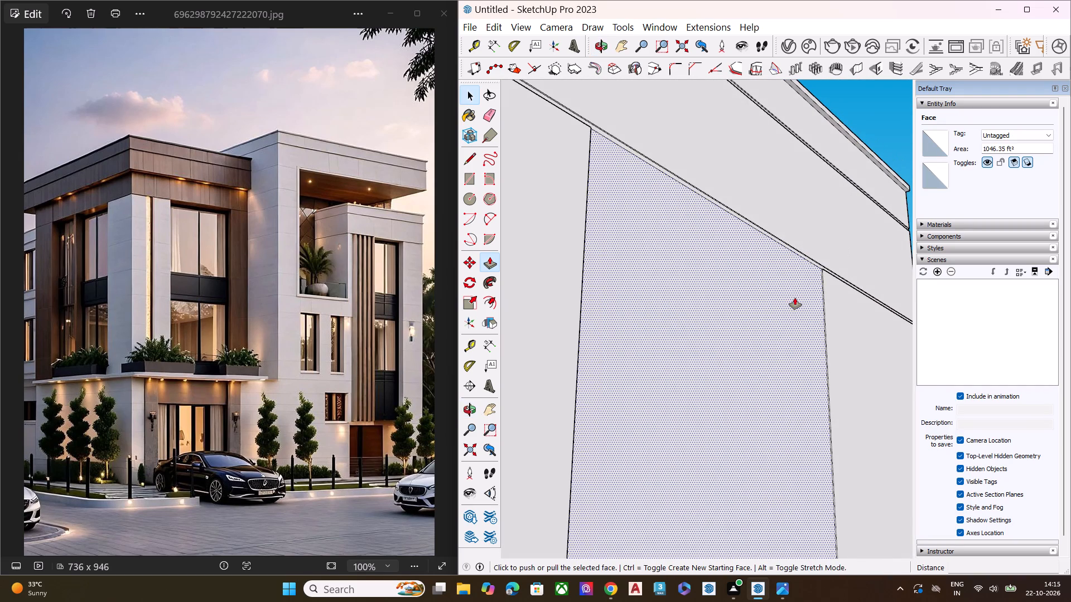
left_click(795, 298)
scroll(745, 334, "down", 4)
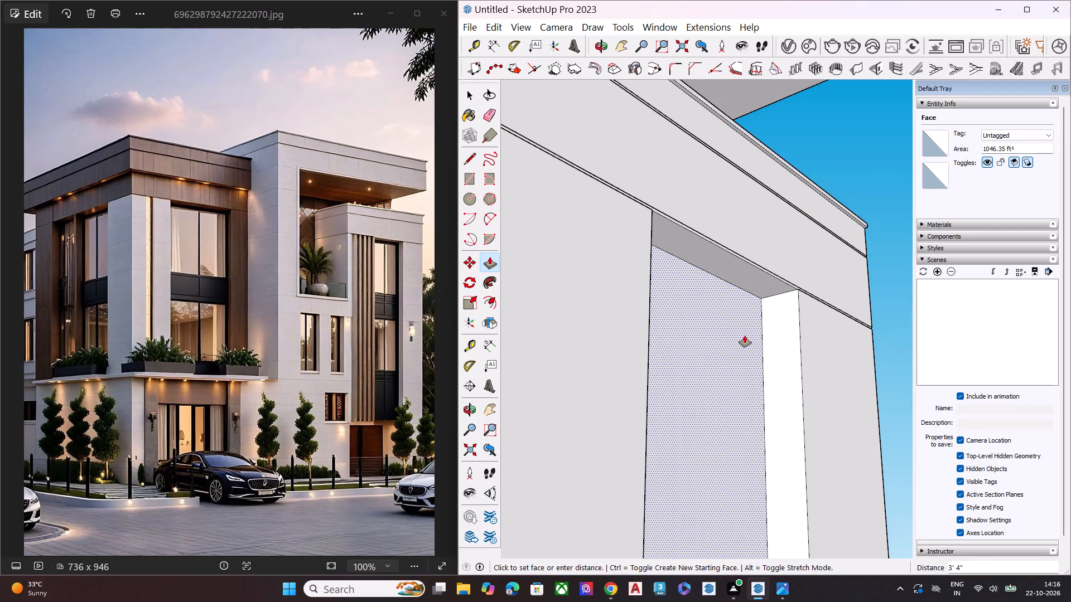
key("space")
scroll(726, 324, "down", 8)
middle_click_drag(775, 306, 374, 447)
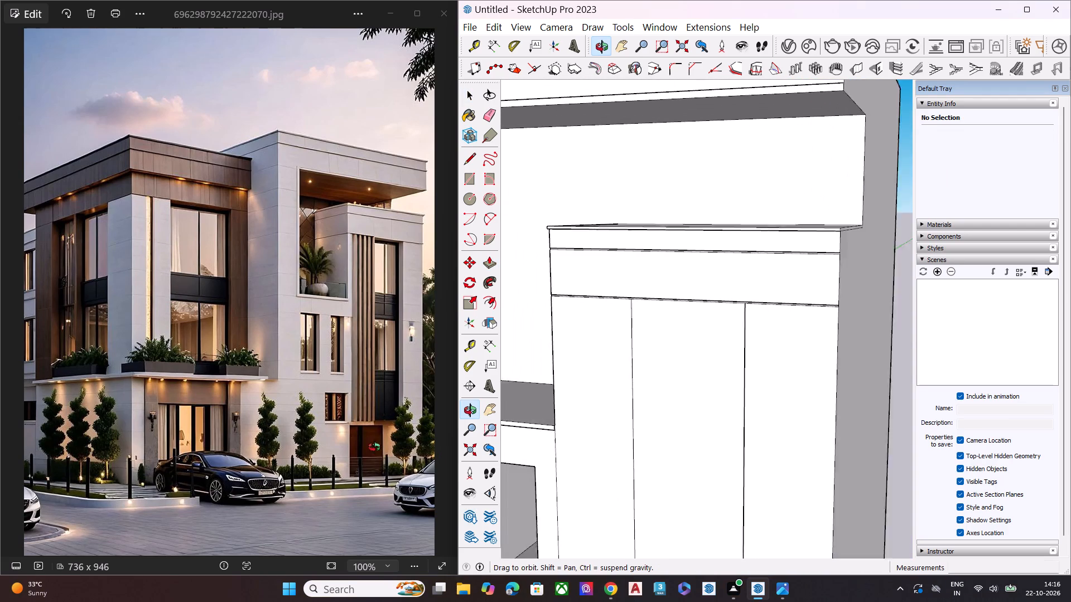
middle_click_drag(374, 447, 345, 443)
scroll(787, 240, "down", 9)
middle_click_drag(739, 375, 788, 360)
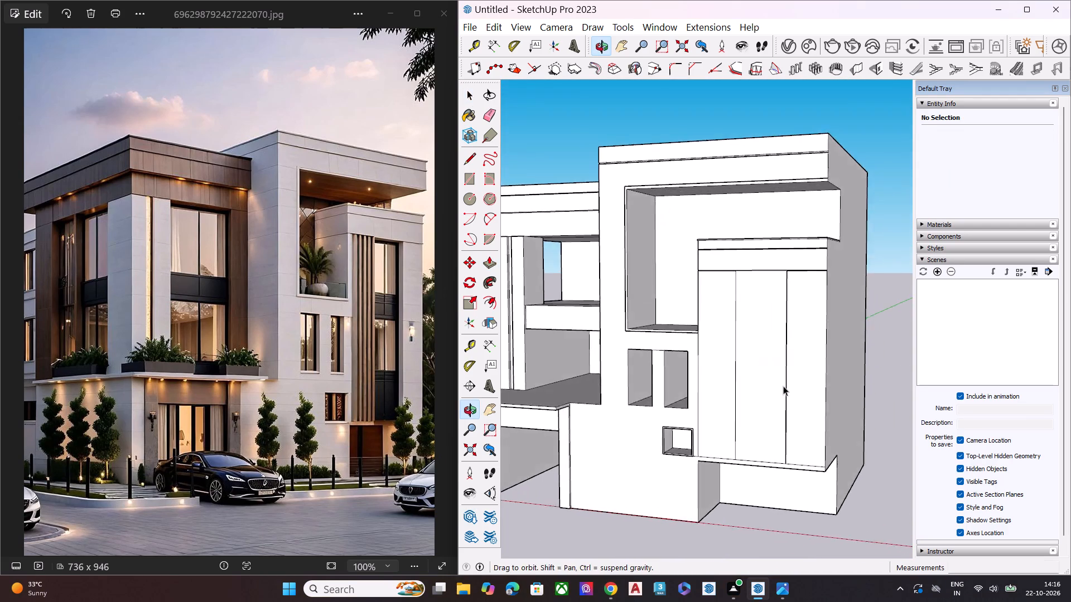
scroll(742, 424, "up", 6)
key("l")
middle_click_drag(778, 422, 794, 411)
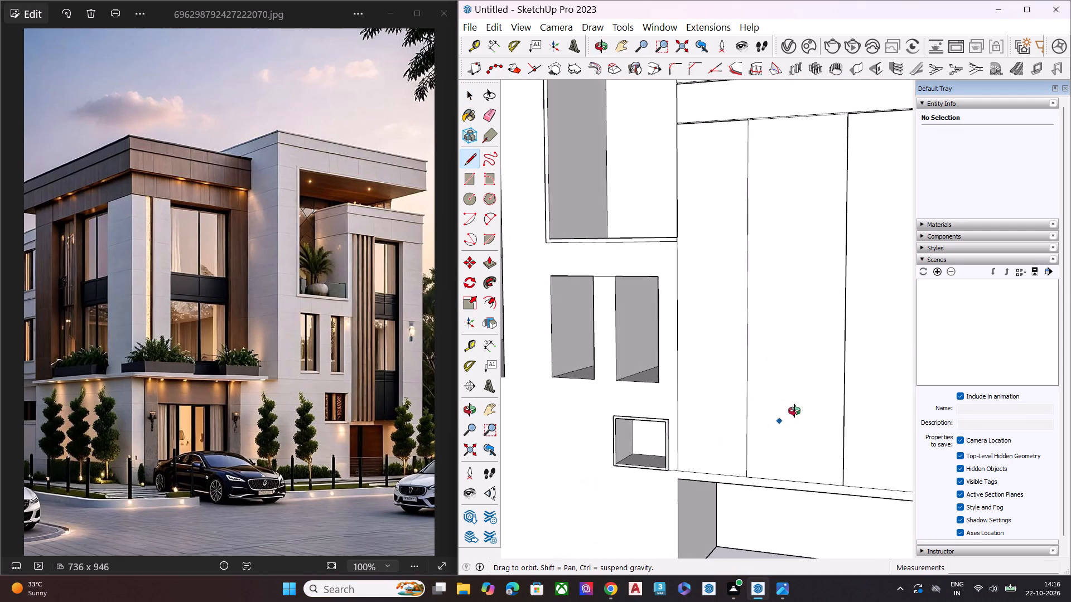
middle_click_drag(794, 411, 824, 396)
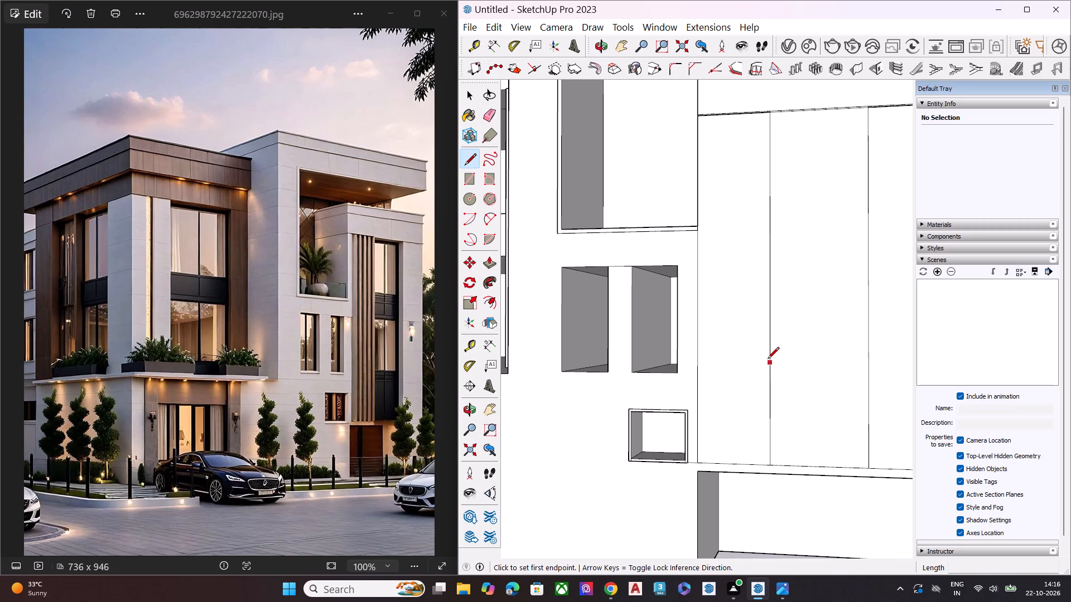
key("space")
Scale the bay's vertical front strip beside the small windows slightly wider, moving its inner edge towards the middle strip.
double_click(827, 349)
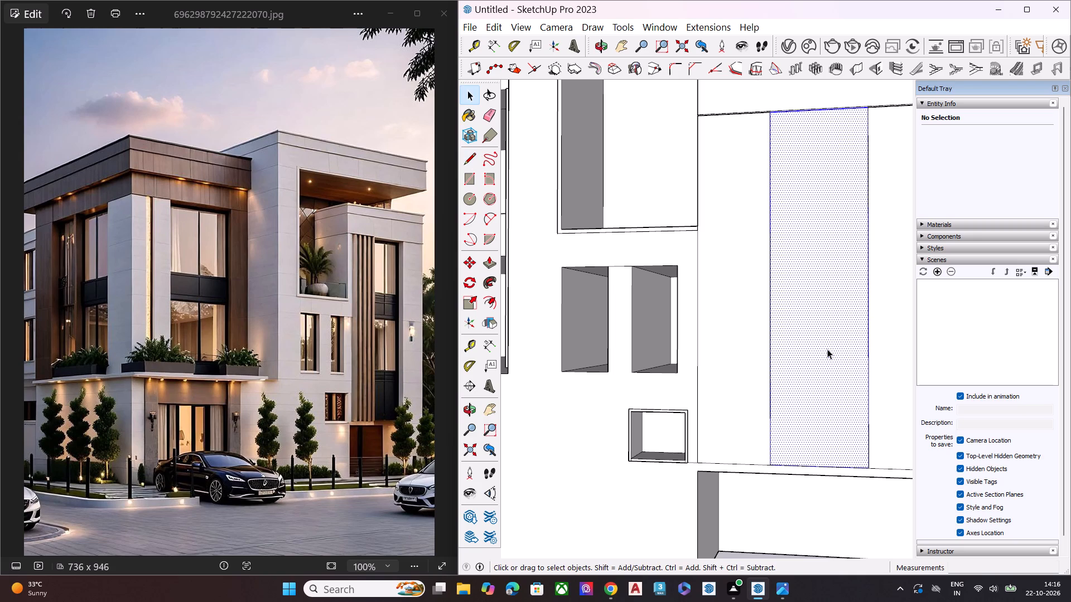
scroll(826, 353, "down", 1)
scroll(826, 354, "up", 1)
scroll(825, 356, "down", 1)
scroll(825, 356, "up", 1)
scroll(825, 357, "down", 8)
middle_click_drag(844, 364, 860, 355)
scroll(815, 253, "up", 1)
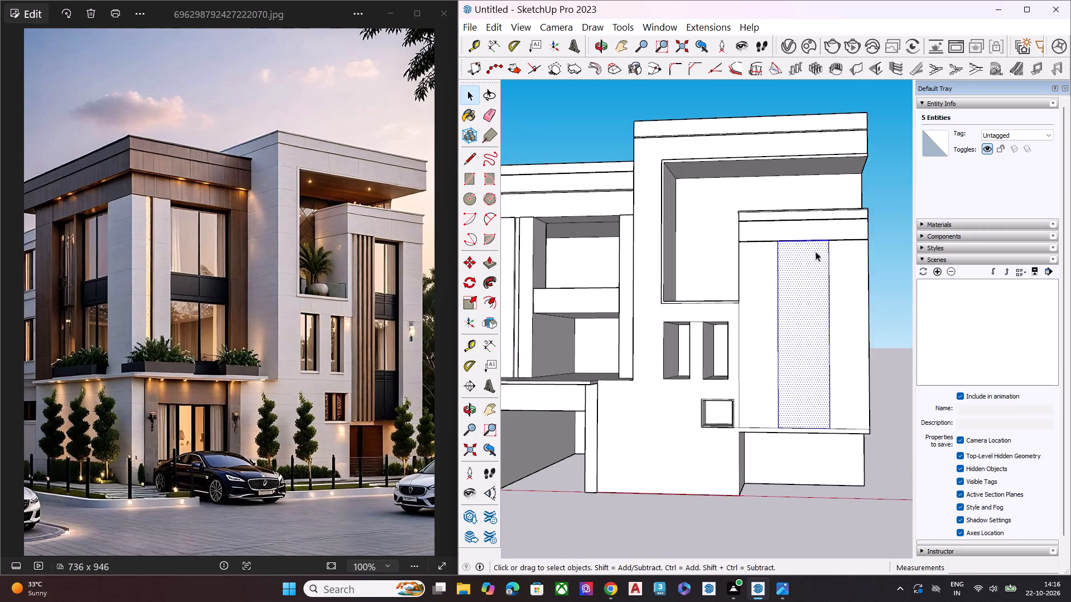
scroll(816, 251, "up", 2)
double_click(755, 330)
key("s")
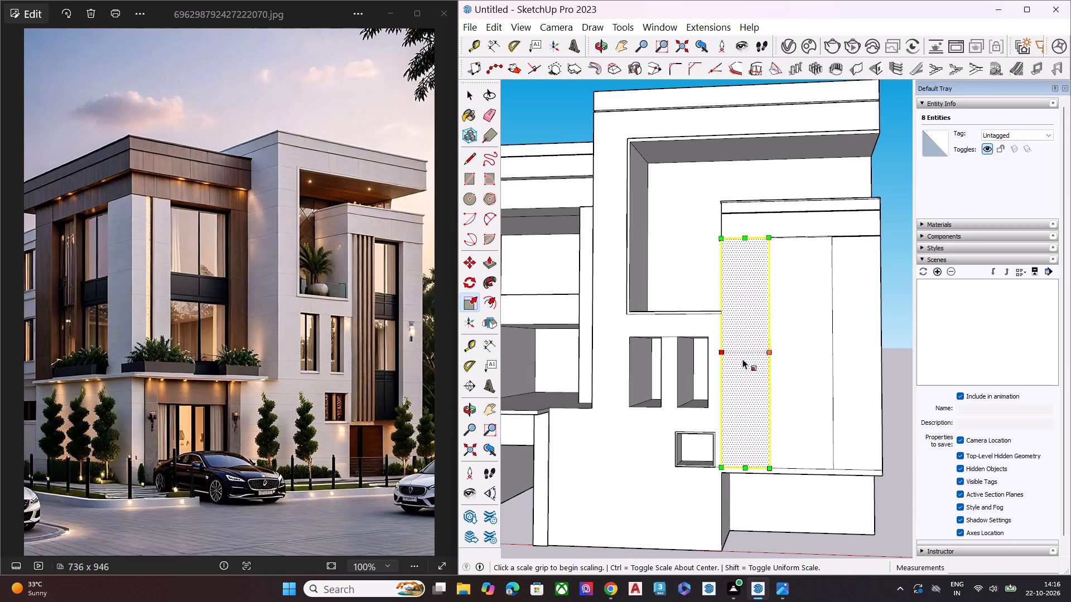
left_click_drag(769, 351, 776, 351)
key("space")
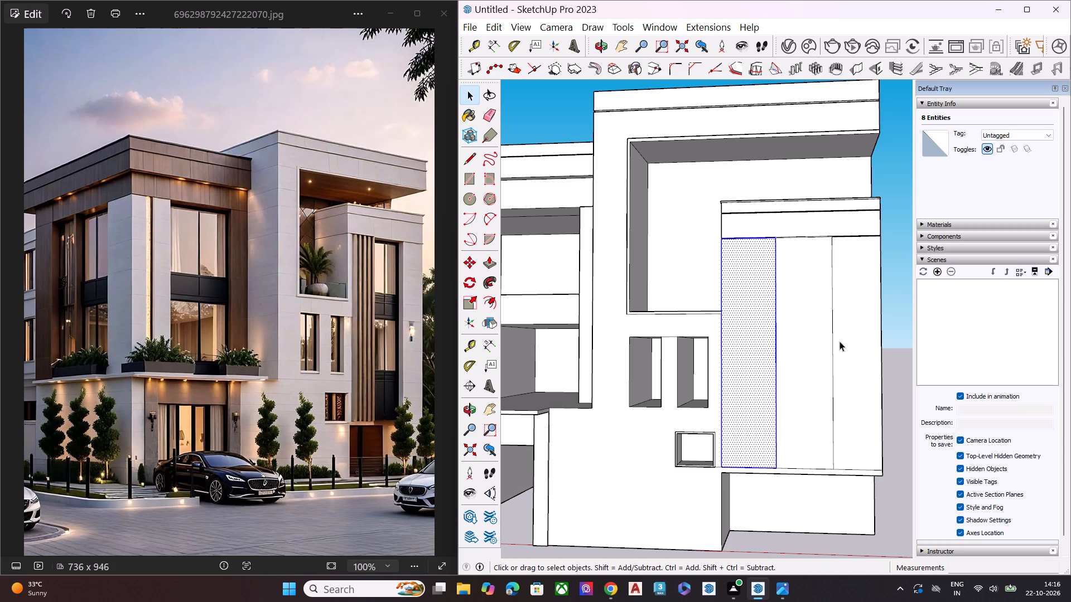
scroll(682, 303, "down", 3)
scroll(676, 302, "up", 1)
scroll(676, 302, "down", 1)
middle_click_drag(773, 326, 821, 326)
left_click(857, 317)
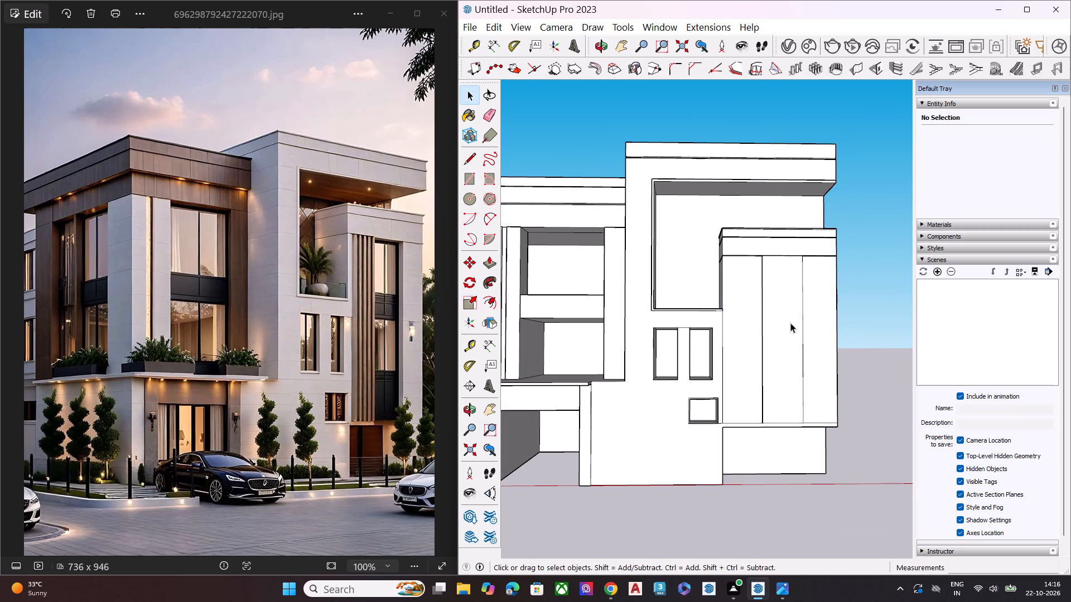
Examine closely the seam between the bay's middle strip and the strip beside the windows, from below and above.
left_click(790, 323)
middle_click_drag(763, 348, 762, 428)
scroll(765, 428, "up", 9)
scroll(762, 354, "up", 4)
middle_click_drag(774, 331, 874, 325)
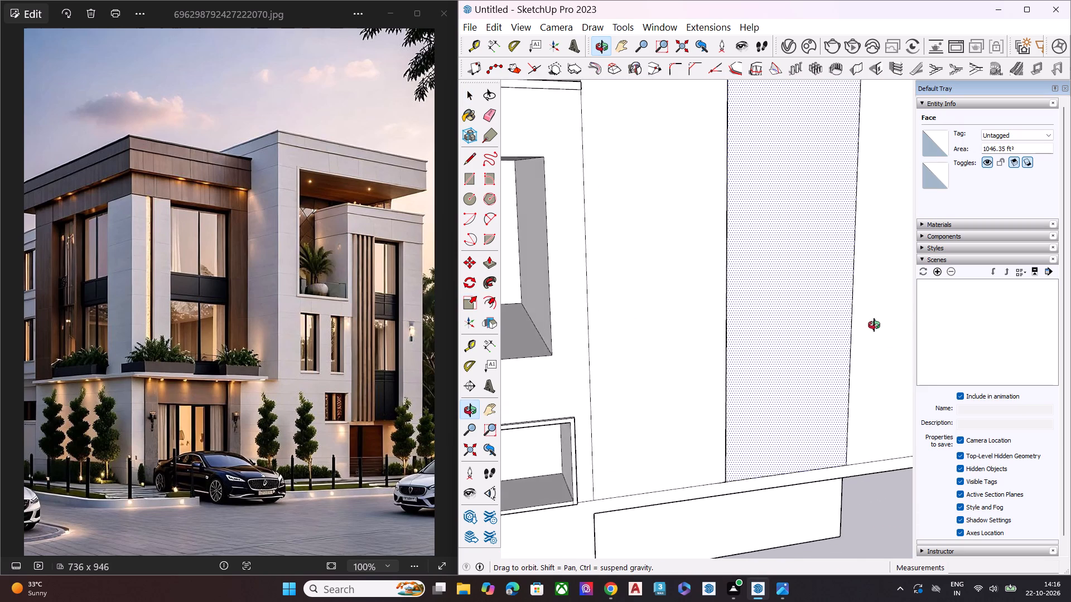
middle_click_drag(874, 325, 793, 591)
scroll(722, 362, "down", 6)
scroll(722, 235, "up", 10)
scroll(712, 298, "up", 7)
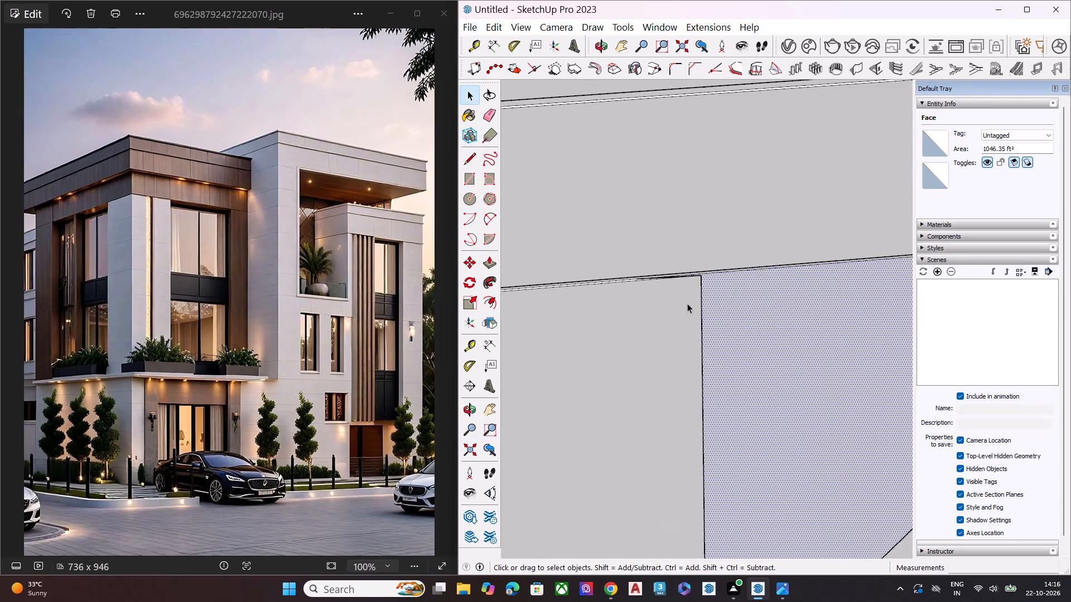
scroll(687, 303, "up", 1)
scroll(657, 278, "down", 1)
scroll(656, 278, "up", 9)
scroll(784, 294, "up", 7)
middle_click_drag(785, 276, 664, 276)
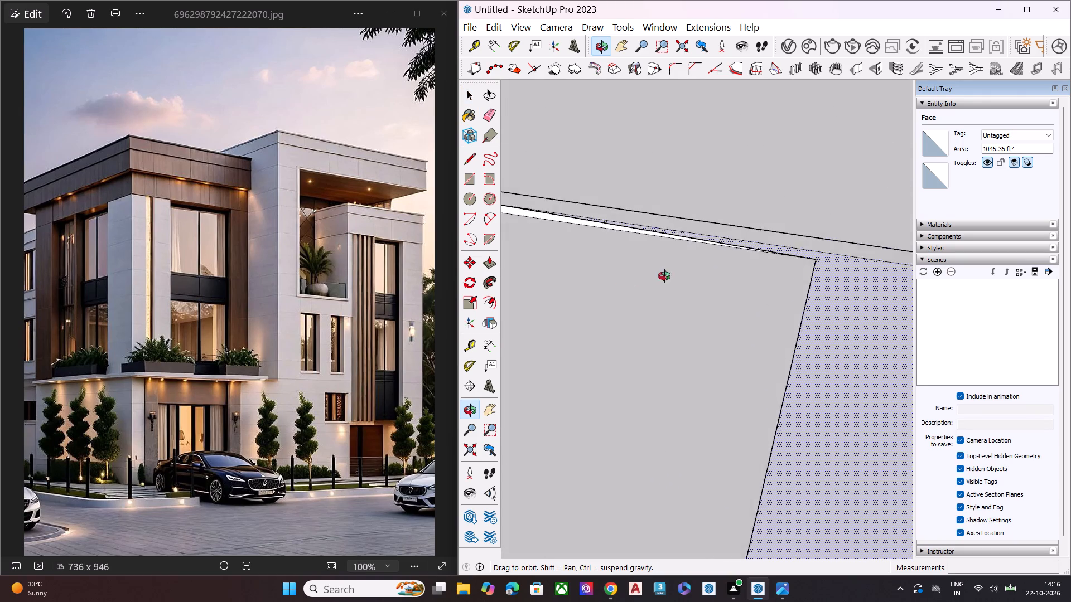
middle_click_drag(664, 276, 325, 127)
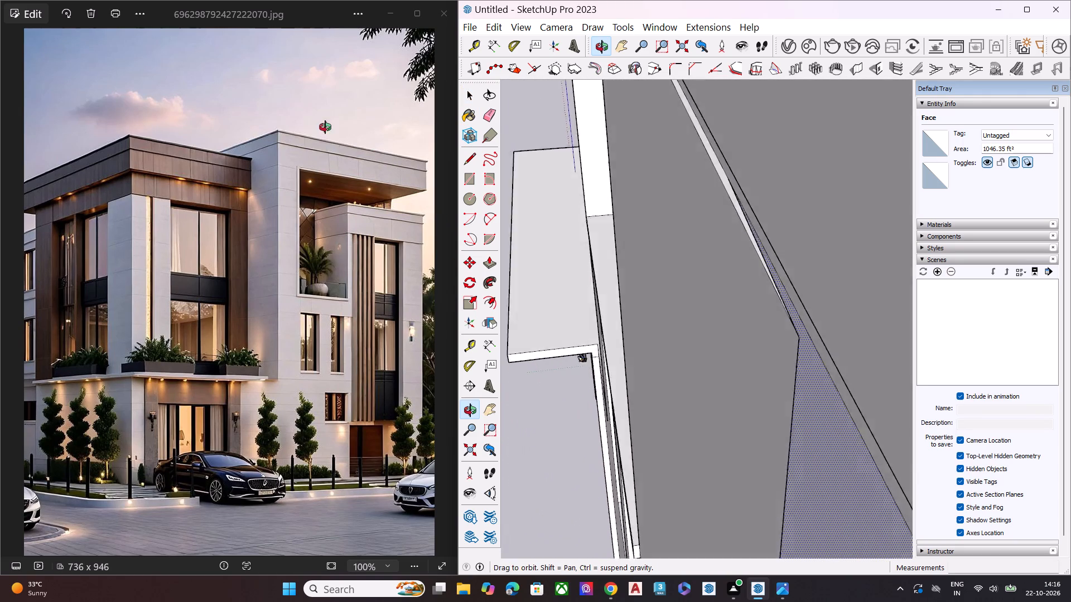
middle_click_drag(325, 127, 305, 86)
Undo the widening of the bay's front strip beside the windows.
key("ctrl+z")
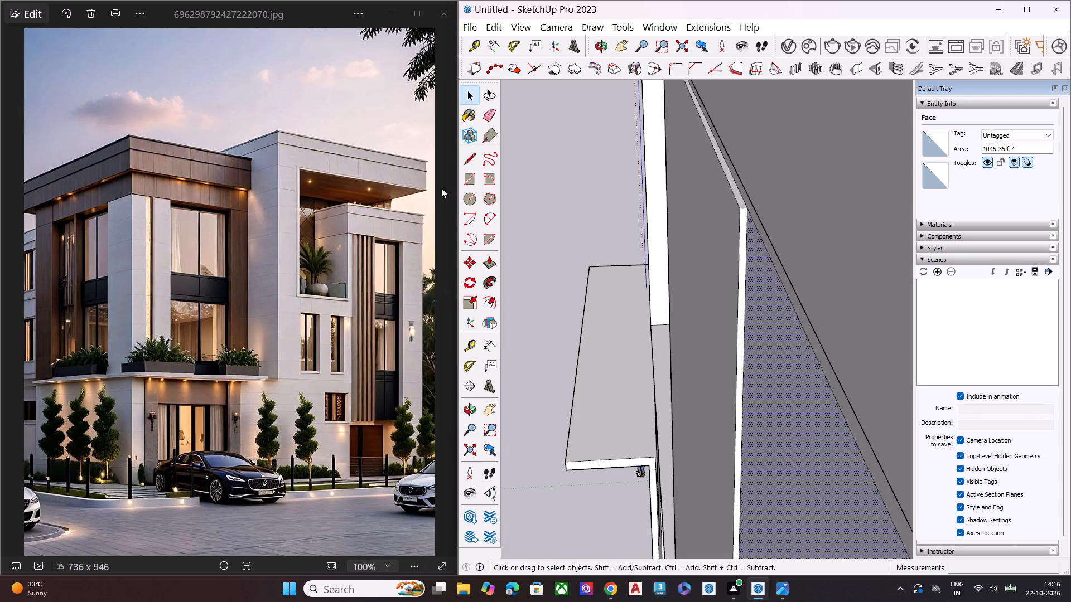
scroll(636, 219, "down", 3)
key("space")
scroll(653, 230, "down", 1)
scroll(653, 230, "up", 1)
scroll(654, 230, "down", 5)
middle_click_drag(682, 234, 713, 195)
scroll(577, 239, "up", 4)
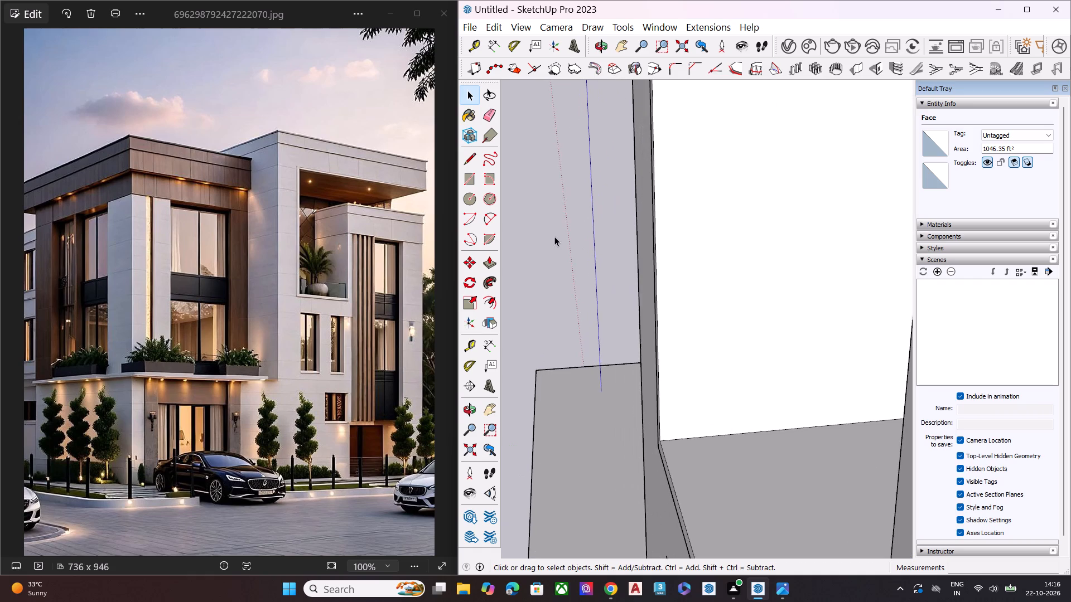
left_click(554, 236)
Push/Pull the bay's front strip beside the small windows by 5/8" so it sits flush with the middle strip.
scroll(524, 205, "down", 6)
middle_click_drag(608, 207, 898, 161)
scroll(682, 192, "down", 6)
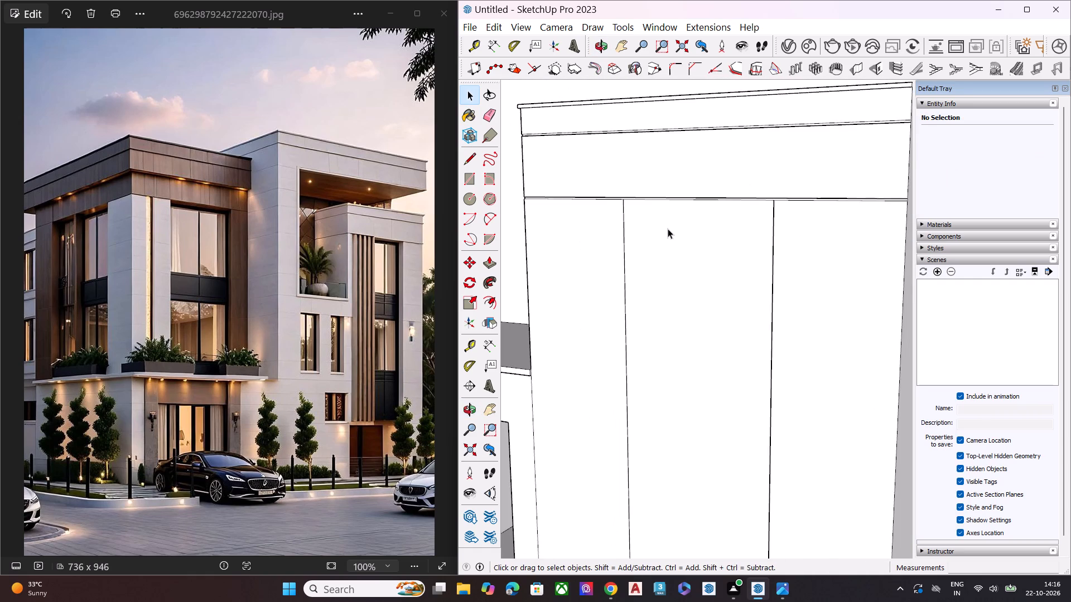
scroll(668, 229, "down", 2)
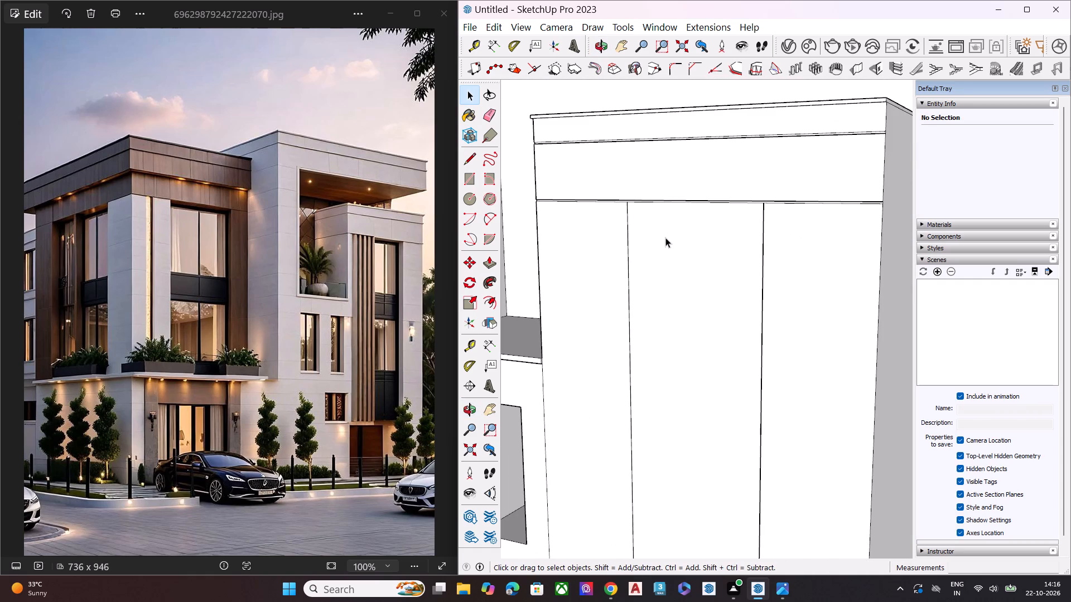
middle_click_drag(722, 228, 716, 256)
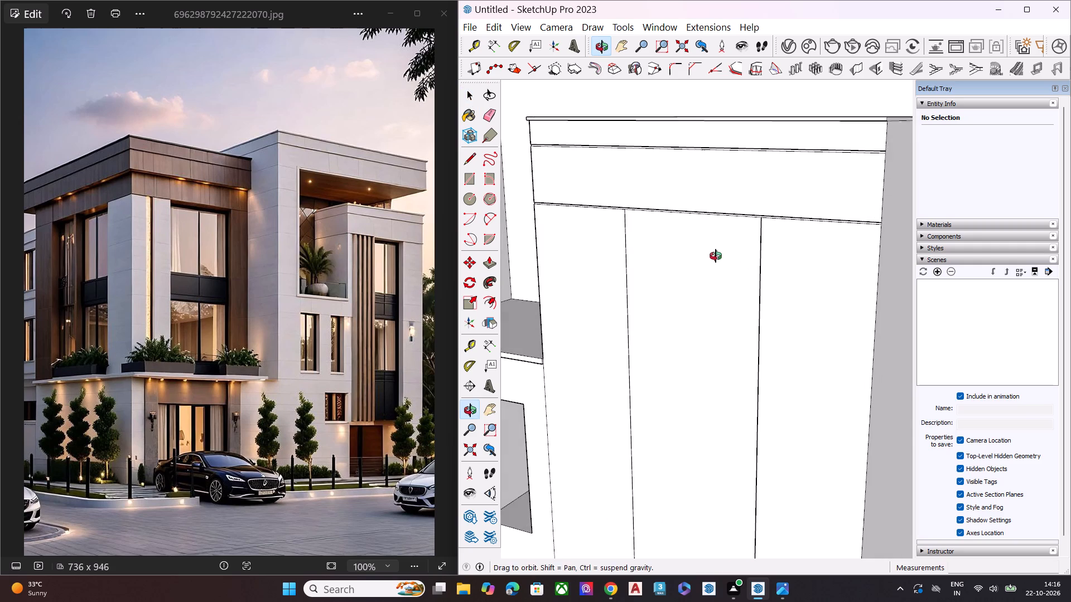
middle_click_drag(716, 256, 716, 256)
scroll(713, 281, "up", 2)
scroll(714, 246, "down", 7)
scroll(668, 368, "down", 1)
scroll(667, 372, "up", 6)
middle_click_drag(714, 290, 655, 310)
scroll(626, 164, "up", 9)
scroll(723, 237, "down", 9)
scroll(669, 249, "up", 8)
middle_click_drag(749, 223, 653, 241)
scroll(653, 241, "up", 8)
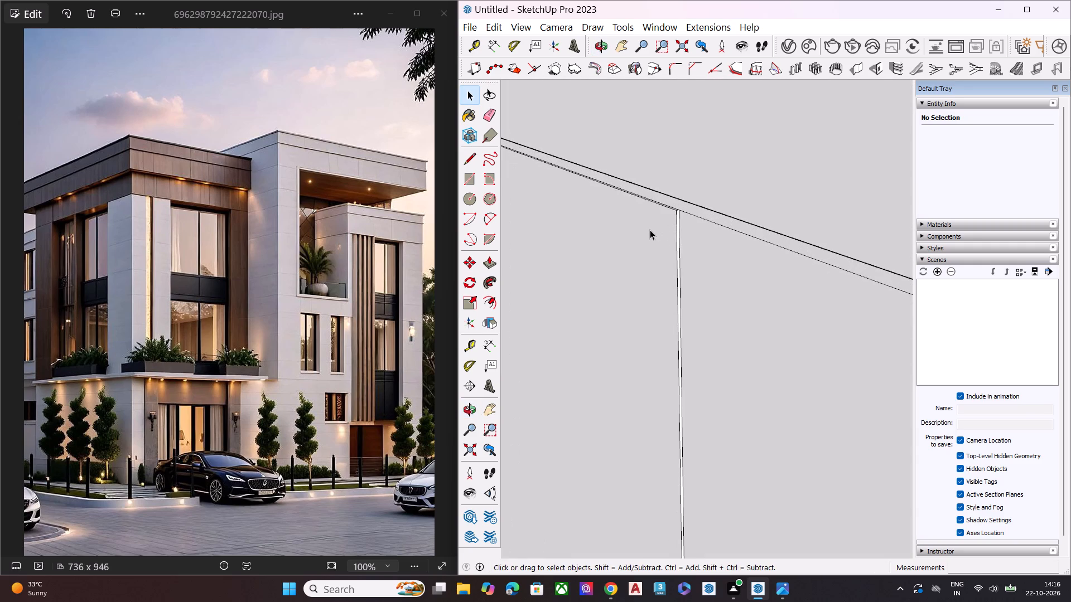
left_click(650, 230)
key("p")
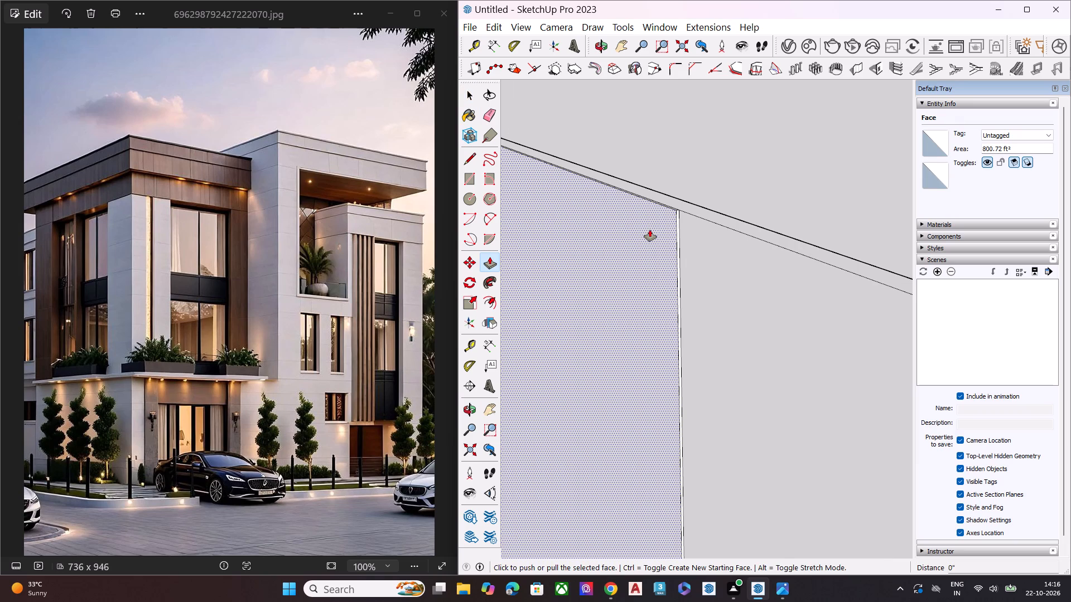
left_click(650, 230)
left_click(680, 225)
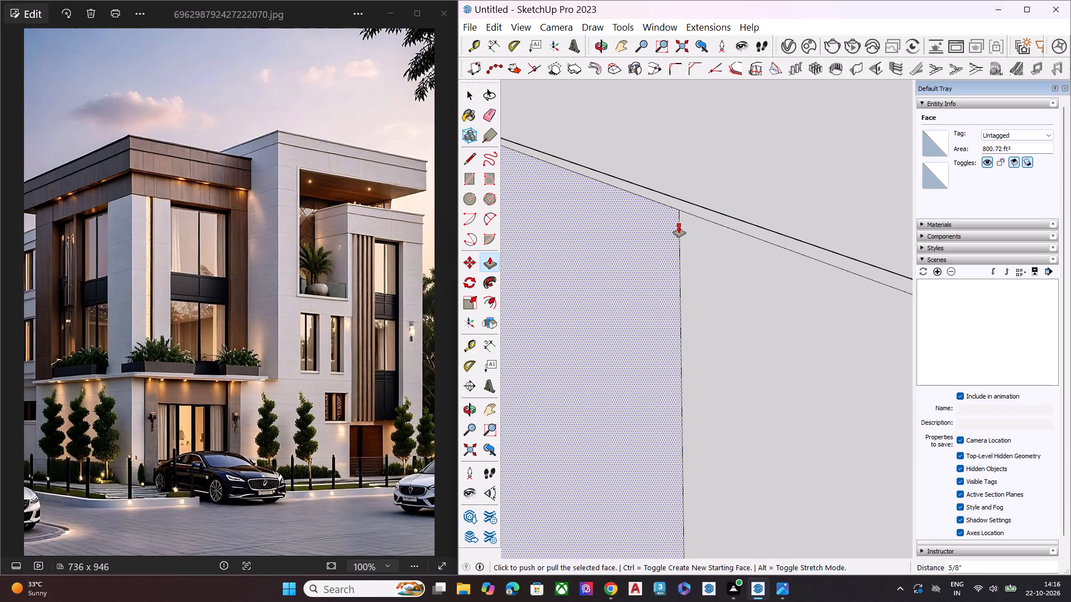
left_click(679, 226)
key("space")
scroll(675, 230, "down", 18)
scroll(732, 202, "down", 9)
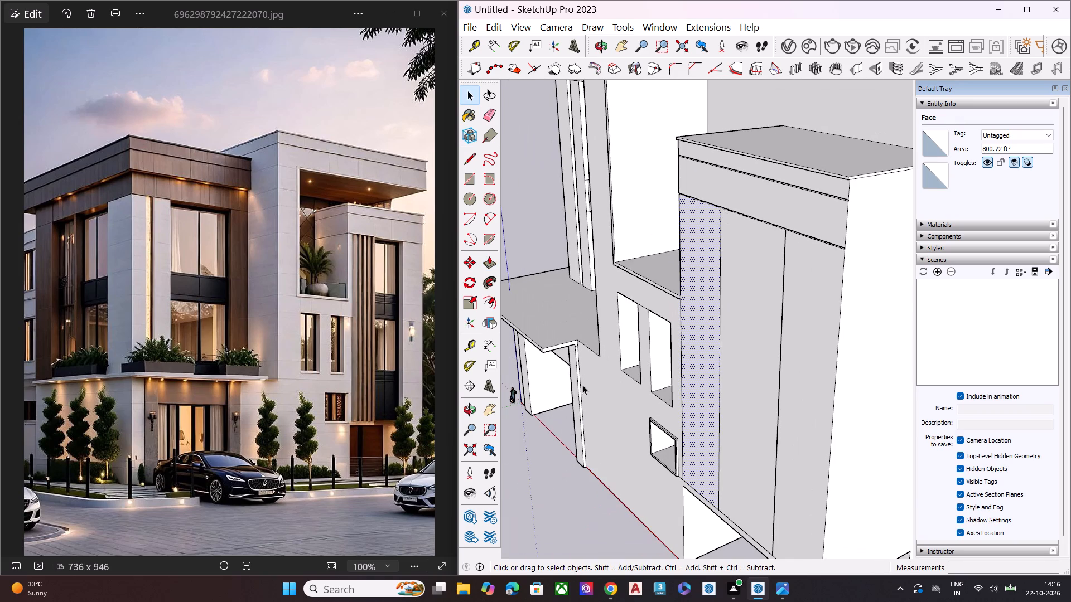
left_click(548, 443)
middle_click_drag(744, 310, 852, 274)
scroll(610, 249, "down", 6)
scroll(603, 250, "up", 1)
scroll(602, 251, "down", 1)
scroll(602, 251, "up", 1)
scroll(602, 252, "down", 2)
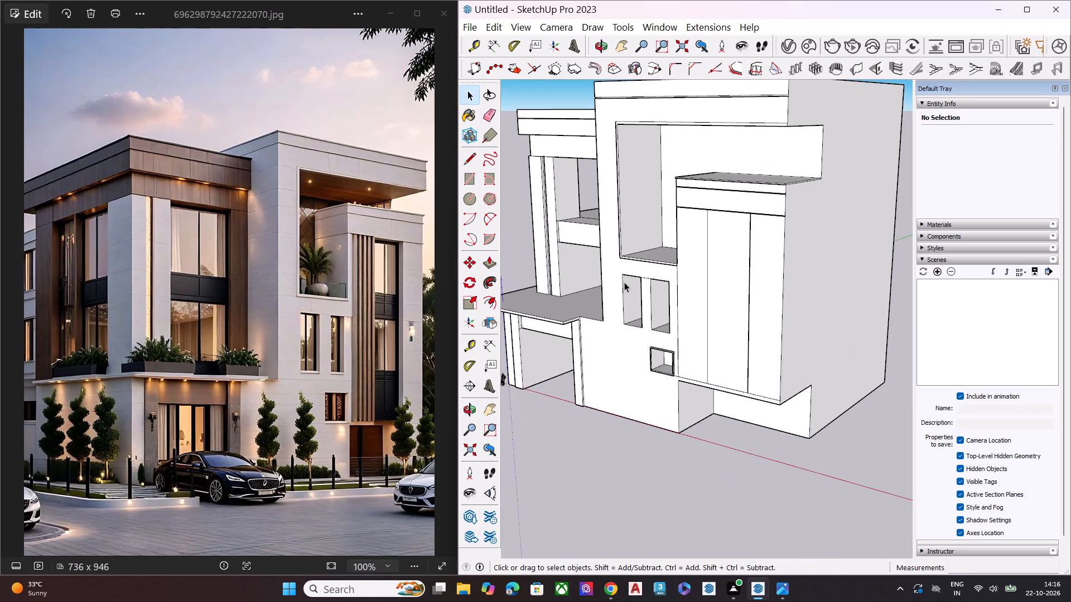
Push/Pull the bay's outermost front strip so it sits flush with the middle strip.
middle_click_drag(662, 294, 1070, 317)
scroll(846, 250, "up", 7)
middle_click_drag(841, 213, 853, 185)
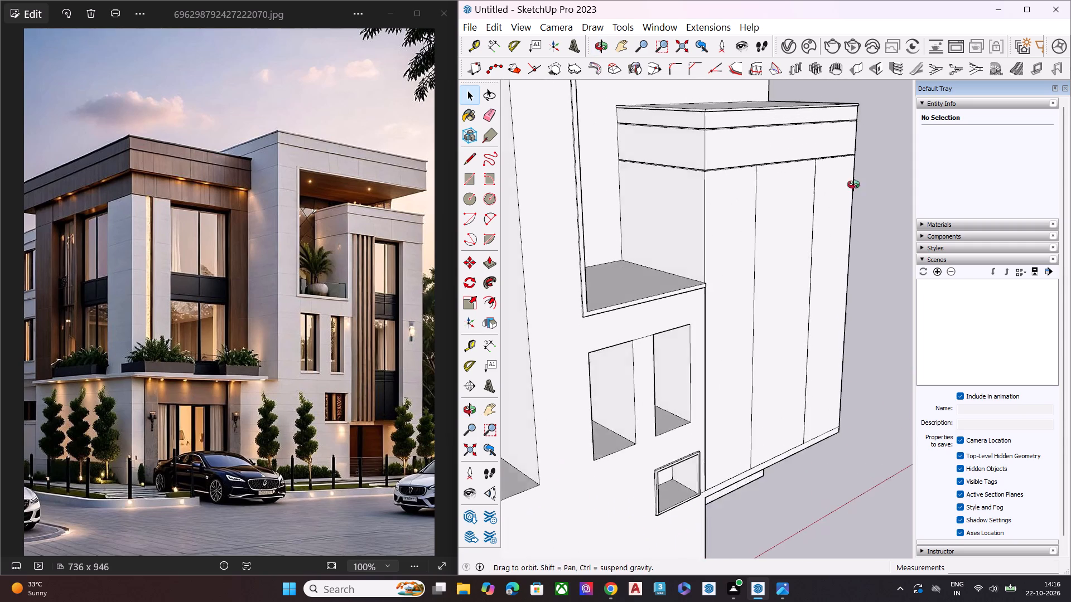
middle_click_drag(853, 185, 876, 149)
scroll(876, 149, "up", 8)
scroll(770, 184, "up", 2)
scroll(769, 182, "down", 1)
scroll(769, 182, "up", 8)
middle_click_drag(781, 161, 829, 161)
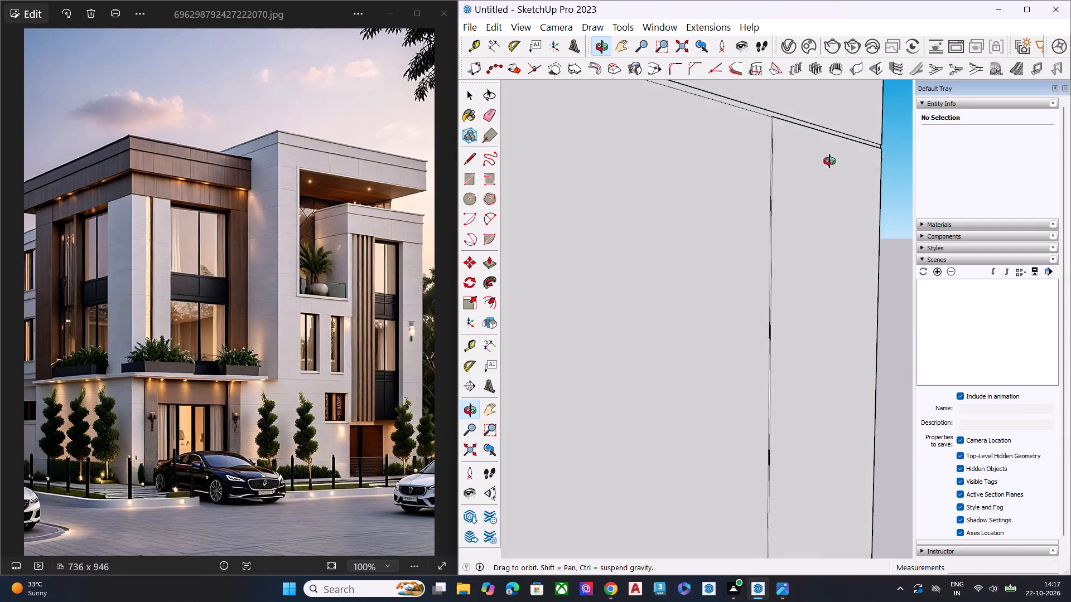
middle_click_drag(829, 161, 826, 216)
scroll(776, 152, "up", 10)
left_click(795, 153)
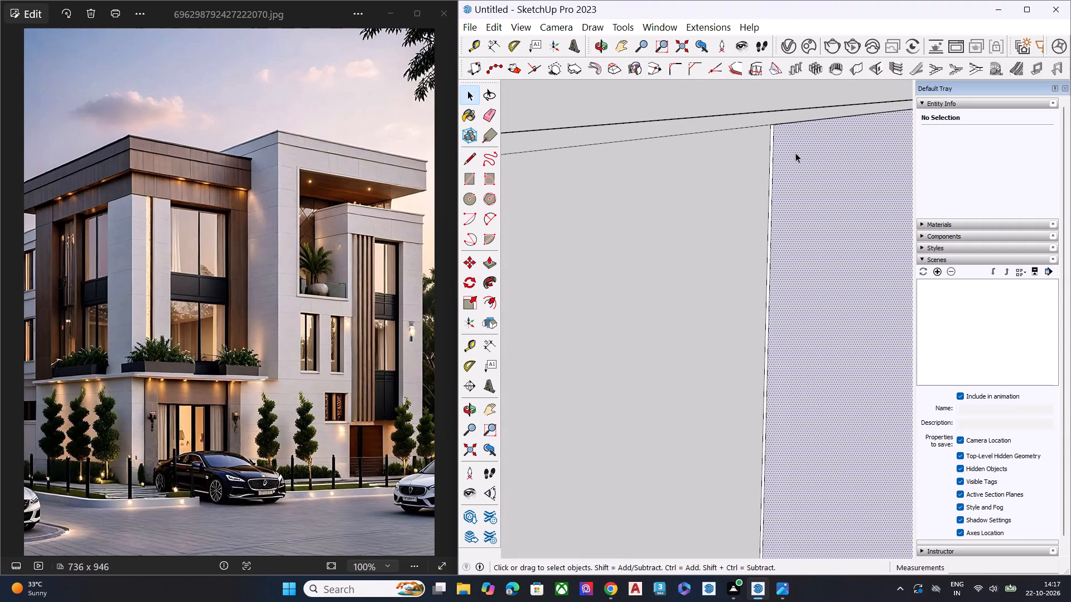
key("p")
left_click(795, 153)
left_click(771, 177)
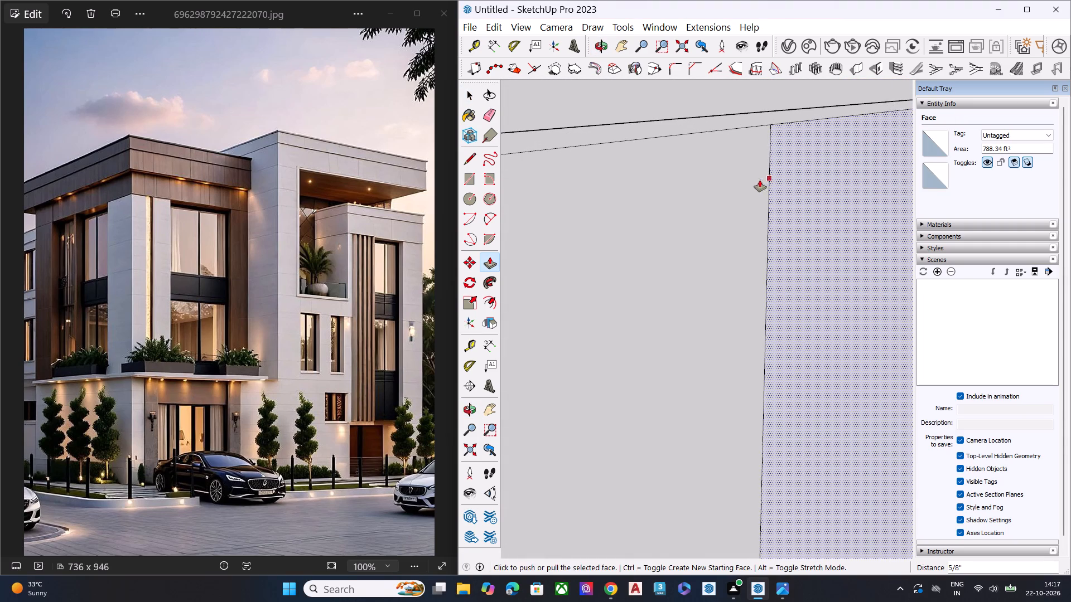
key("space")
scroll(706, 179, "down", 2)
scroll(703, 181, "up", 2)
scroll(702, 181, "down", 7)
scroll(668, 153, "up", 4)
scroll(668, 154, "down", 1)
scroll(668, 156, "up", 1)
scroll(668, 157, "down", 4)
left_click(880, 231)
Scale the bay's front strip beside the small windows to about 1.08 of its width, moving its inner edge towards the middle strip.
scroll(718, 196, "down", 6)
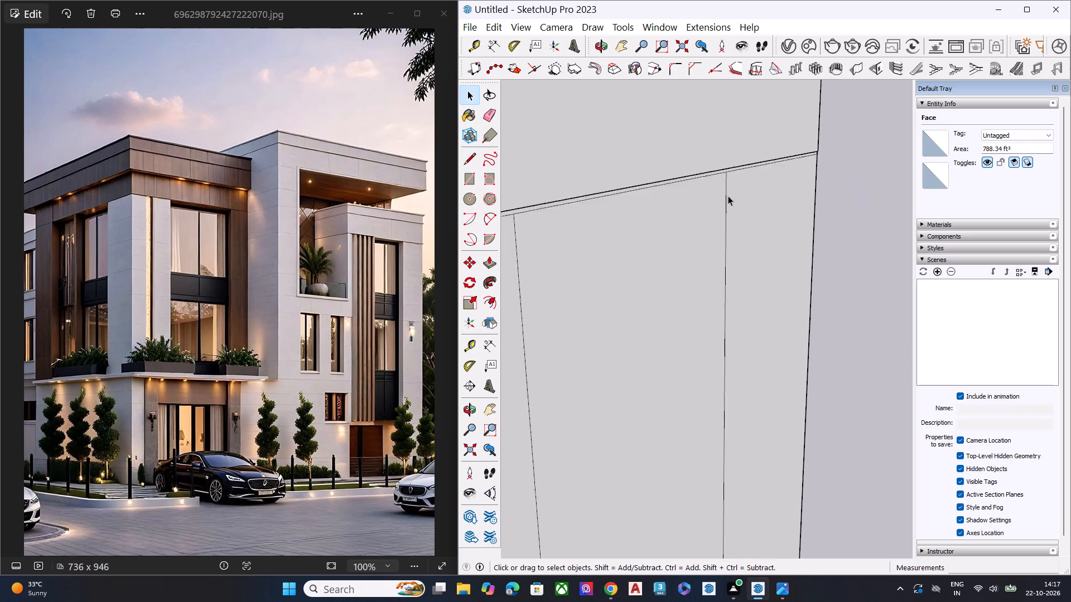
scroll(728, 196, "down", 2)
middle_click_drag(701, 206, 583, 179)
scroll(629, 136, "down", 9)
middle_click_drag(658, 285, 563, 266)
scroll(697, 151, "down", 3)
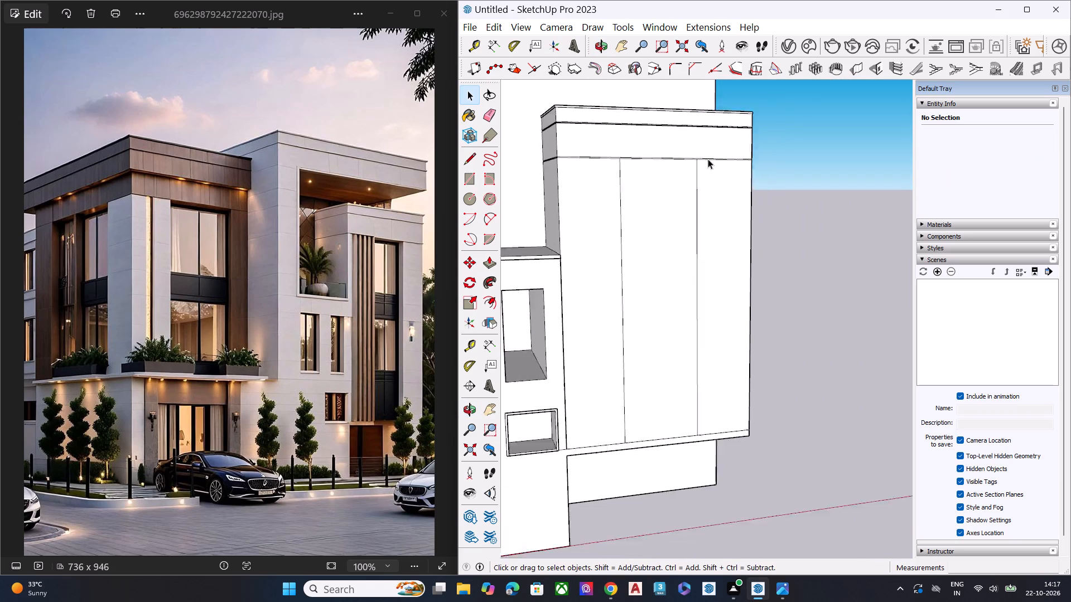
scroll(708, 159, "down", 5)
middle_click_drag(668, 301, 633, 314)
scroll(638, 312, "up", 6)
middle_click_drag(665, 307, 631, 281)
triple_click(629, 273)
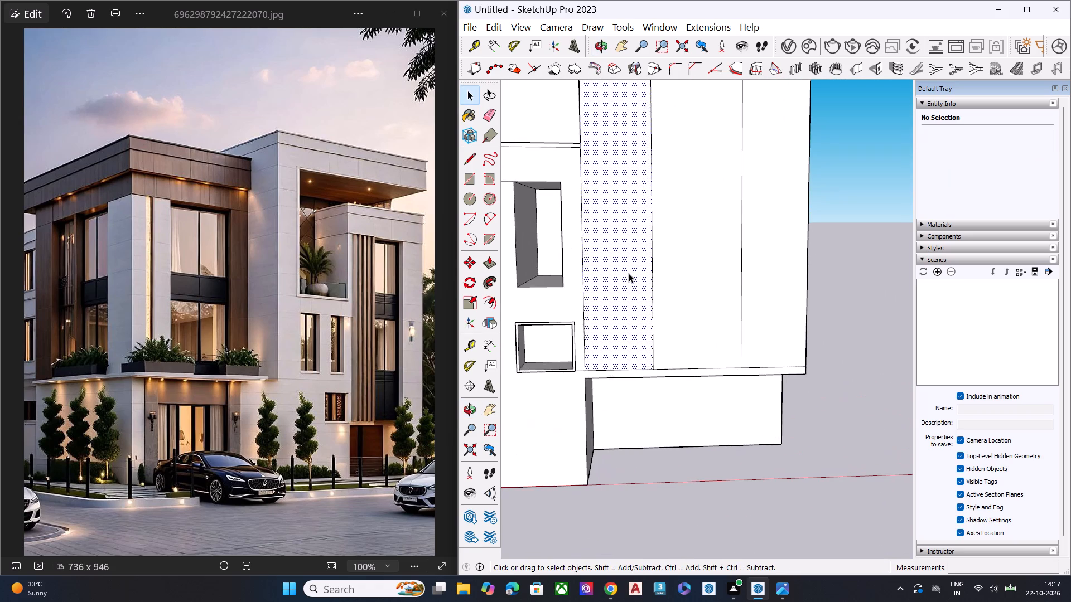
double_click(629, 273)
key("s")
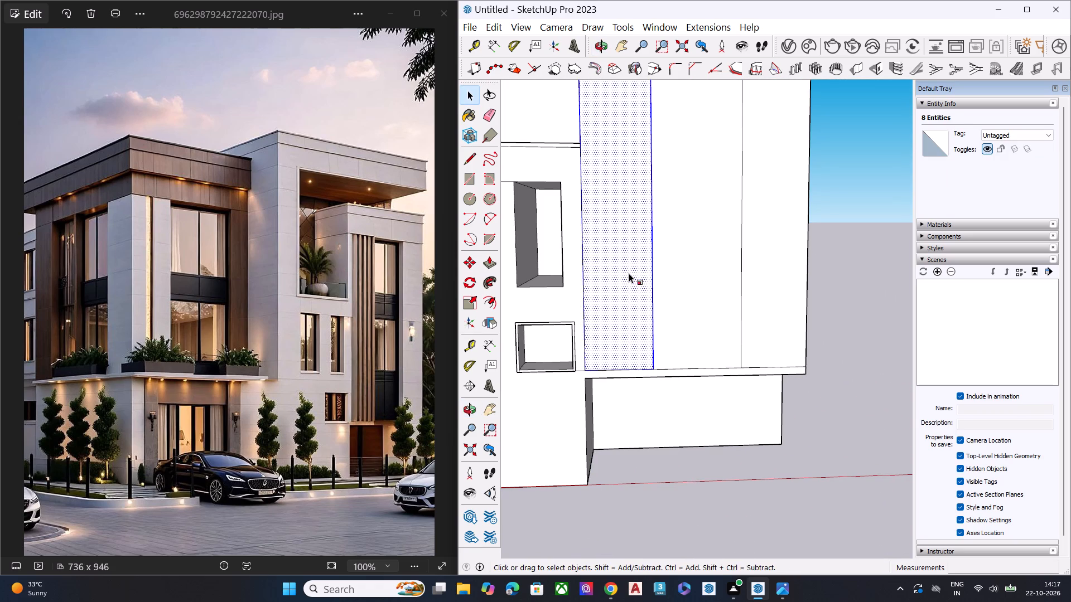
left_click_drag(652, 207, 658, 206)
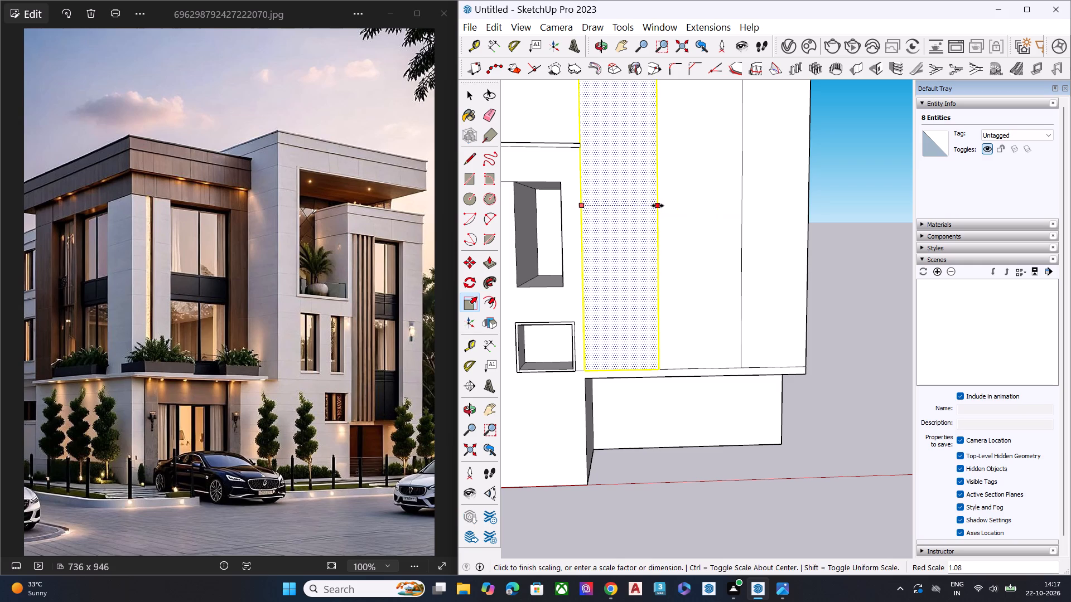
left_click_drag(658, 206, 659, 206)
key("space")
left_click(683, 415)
Examine the lower end of the seam between the bay's strip beside the windows and its middle strip, from the front and below.
middle_click_drag(677, 361, 496, 374)
scroll(496, 374, "up", 5)
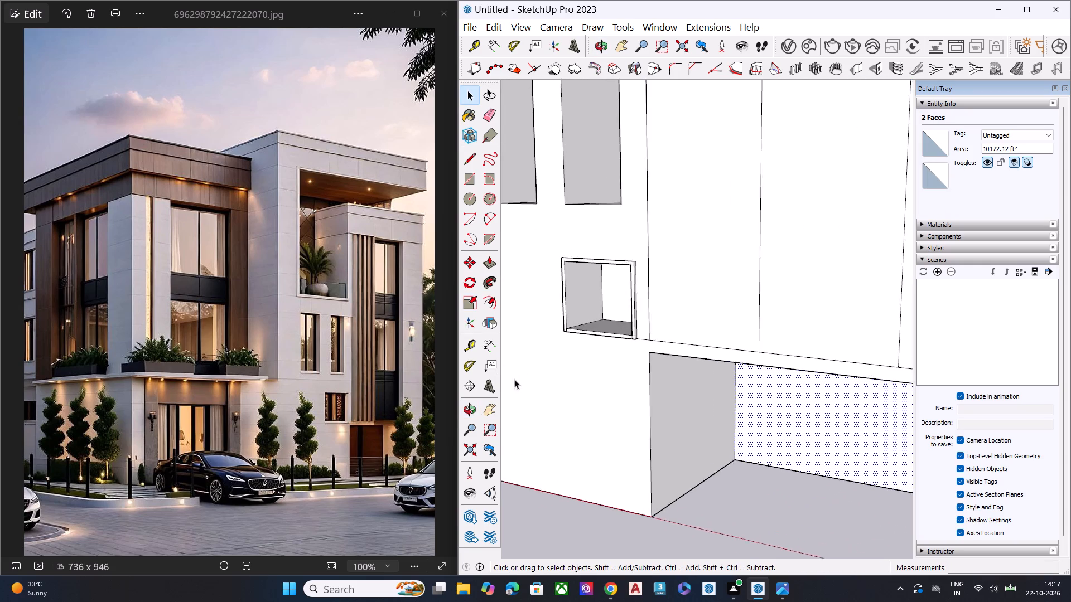
scroll(514, 379, "up", 2)
middle_click_drag(759, 372, 609, 396)
scroll(609, 396, "up", 9)
scroll(586, 348, "down", 1)
scroll(586, 348, "up", 5)
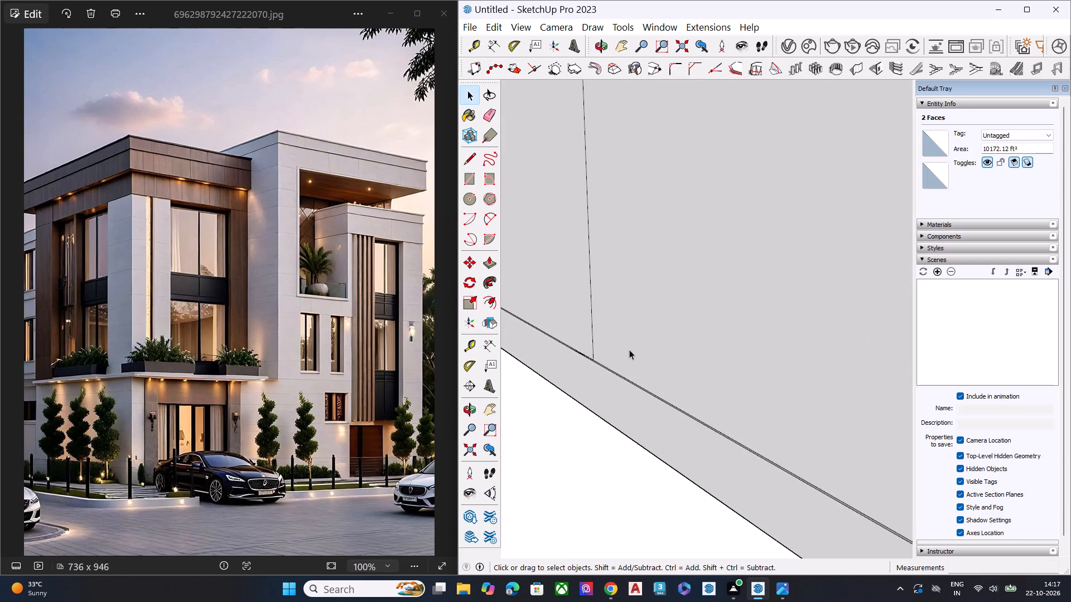
middle_click_drag(649, 331, 595, 119)
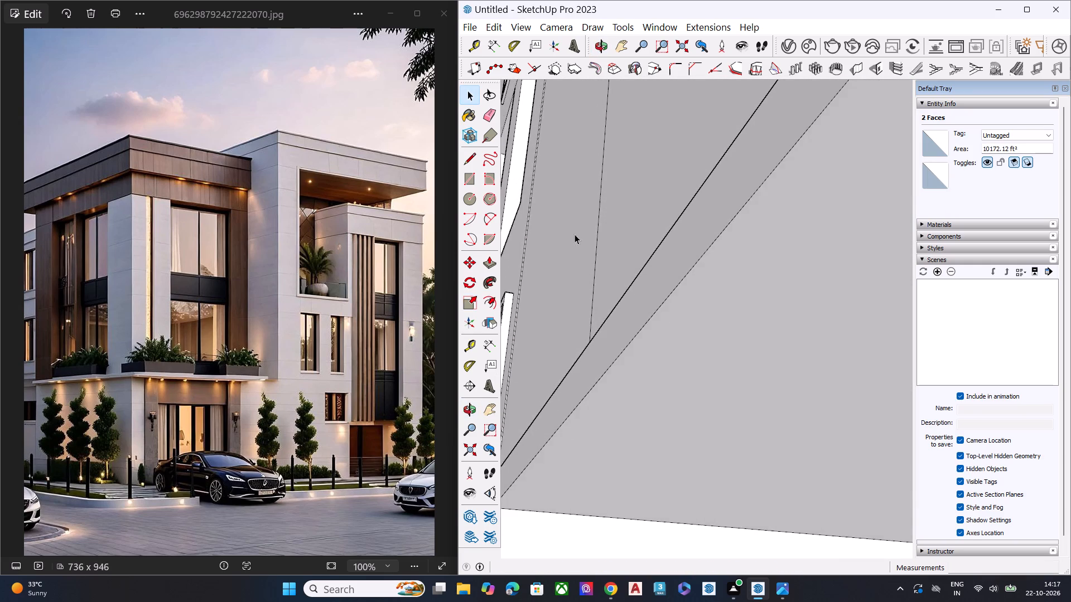
scroll(572, 290, "up", 3)
scroll(576, 321, "down", 1)
scroll(576, 323, "up", 14)
middle_click_drag(691, 393, 661, 338)
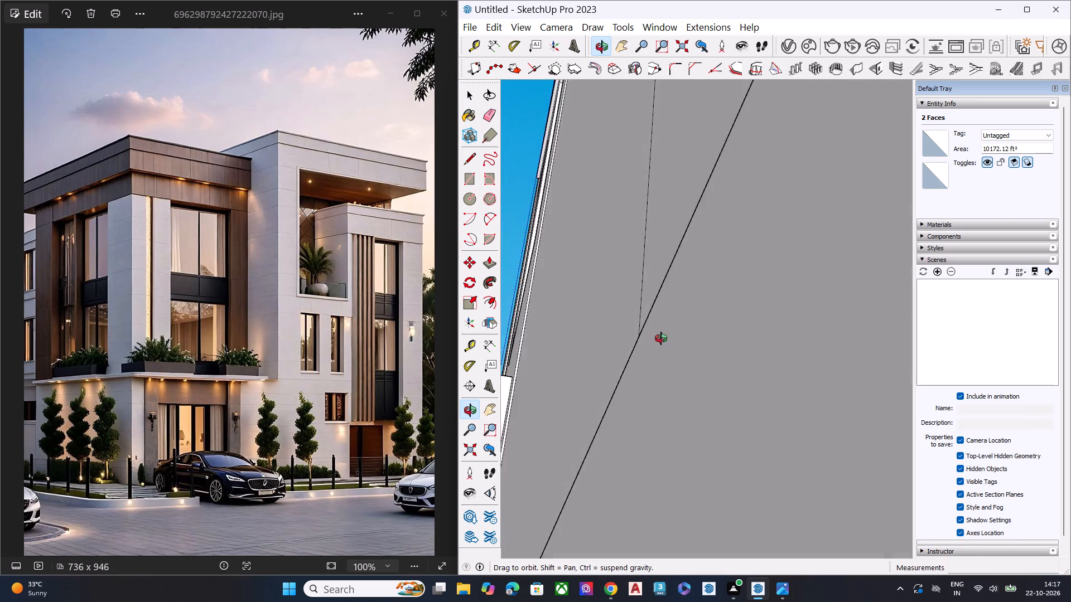
middle_click_drag(661, 338, 628, 334)
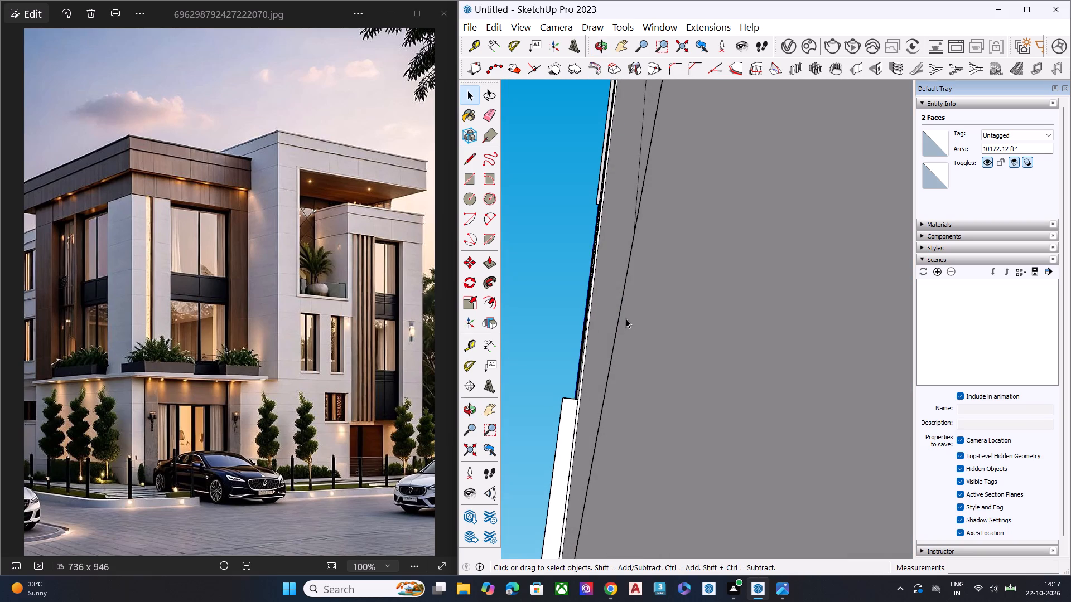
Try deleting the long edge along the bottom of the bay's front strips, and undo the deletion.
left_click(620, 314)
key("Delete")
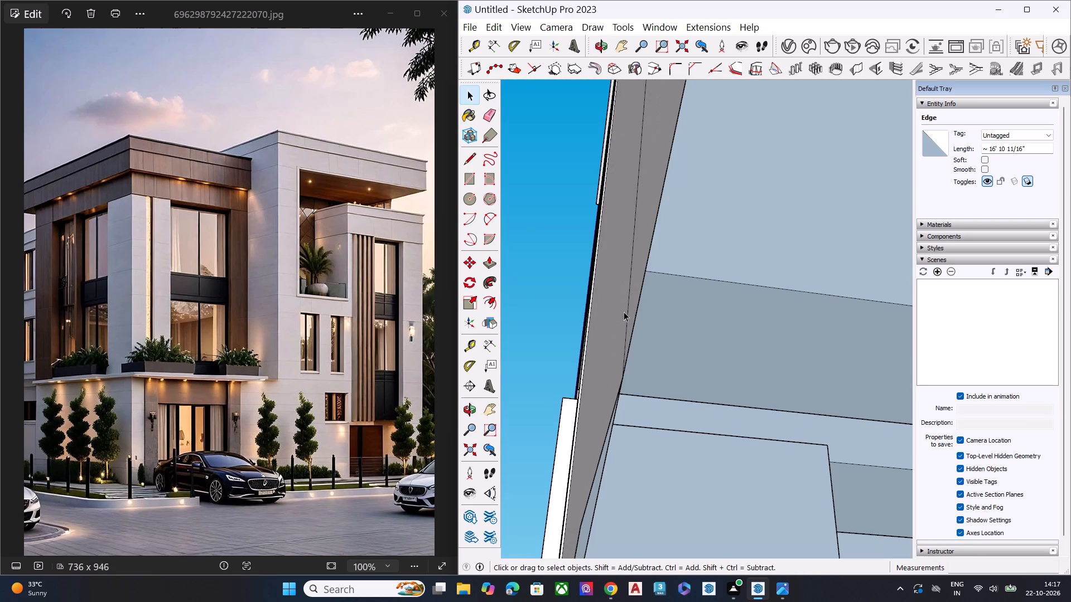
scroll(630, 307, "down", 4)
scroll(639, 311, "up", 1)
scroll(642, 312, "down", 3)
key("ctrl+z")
Examine the bay's bottom edge and strip seams from below, and compare the whole front from several angles.
scroll(652, 280, "down", 7, "ctrl")
middle_click_drag(658, 298, 685, 455)
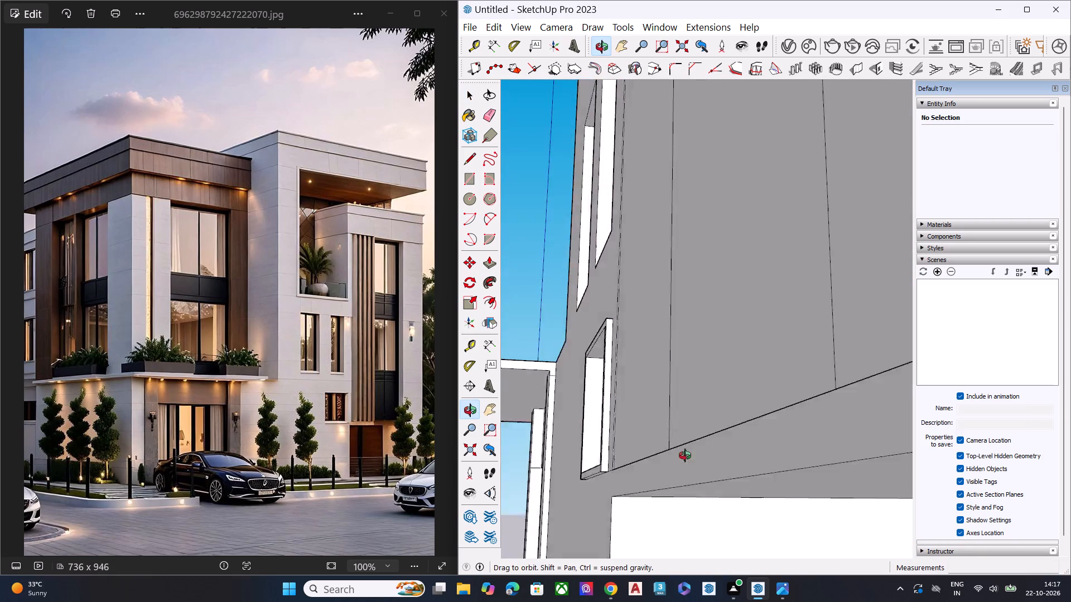
middle_click_drag(685, 455, 698, 562)
scroll(667, 532, "up", 7)
scroll(652, 467, "up", 9)
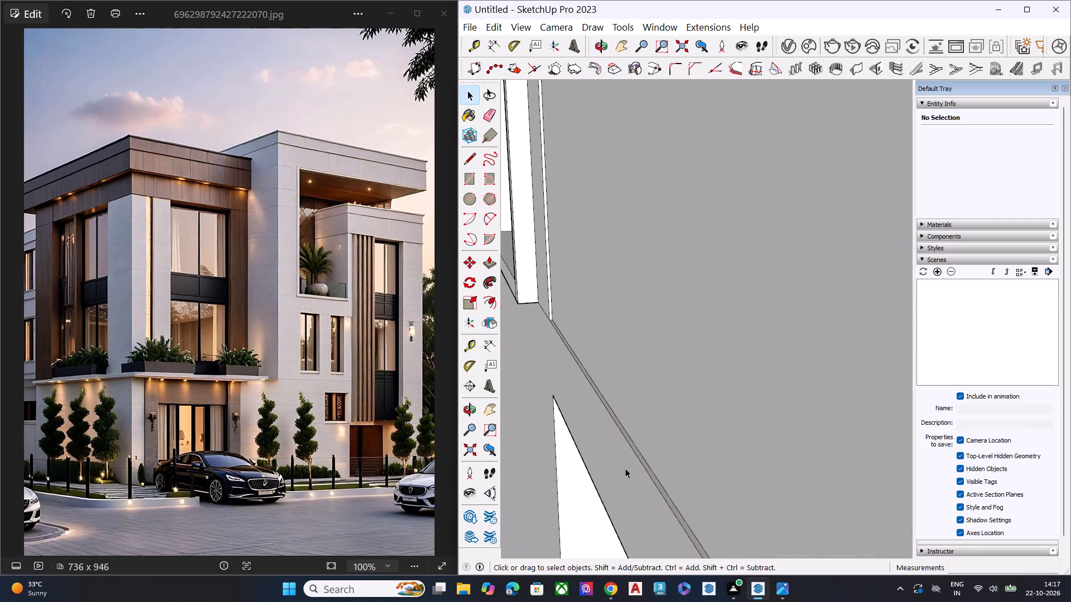
scroll(554, 387, "down", 3)
scroll(552, 386, "up", 1)
scroll(552, 386, "down", 16)
middle_click_drag(587, 367, 746, 546)
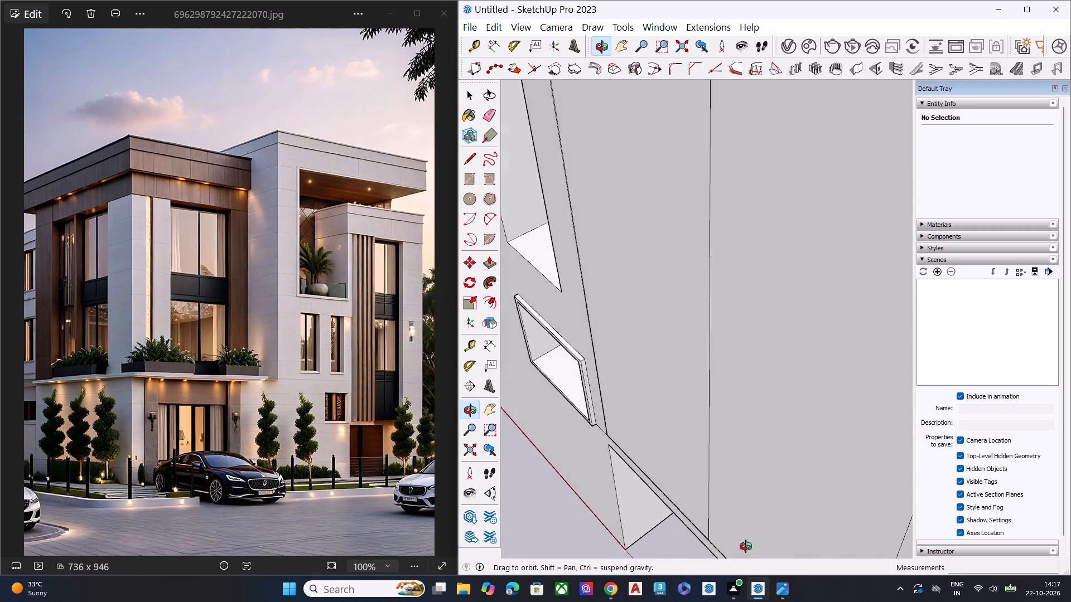
middle_click_drag(746, 546, 871, 518)
scroll(610, 337, "down", 10)
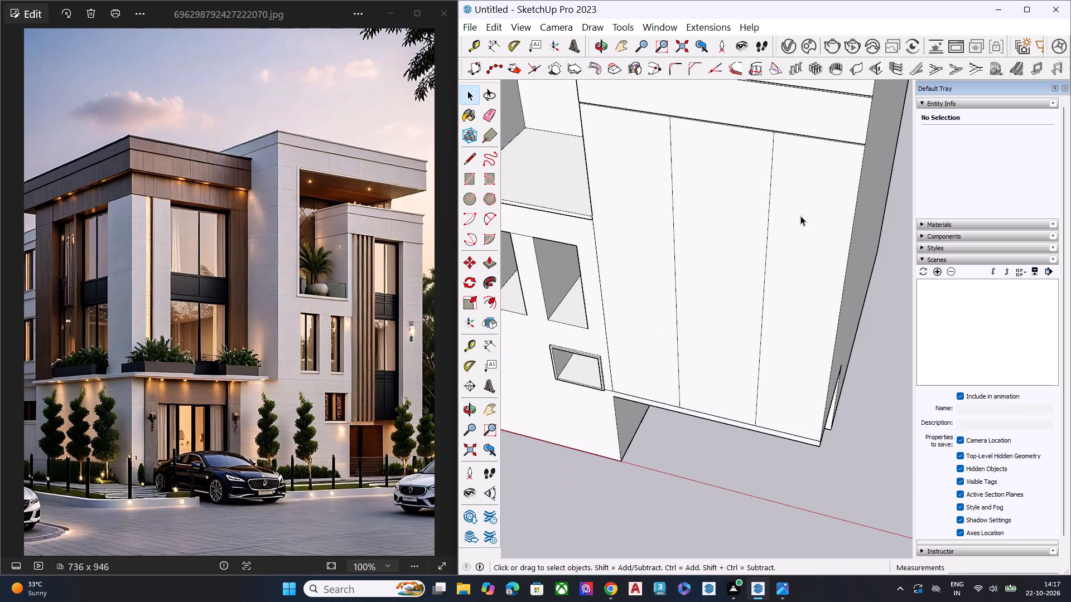
middle_click_drag(787, 217, 577, 201)
scroll(776, 217, "down", 1)
middle_click_drag(578, 188, 535, 65)
scroll(697, 378, "down", 4)
scroll(698, 403, "up", 1)
scroll(698, 410, "down", 4)
scroll(697, 191, "up", 1)
scroll(697, 191, "down", 1)
scroll(697, 191, "up", 3)
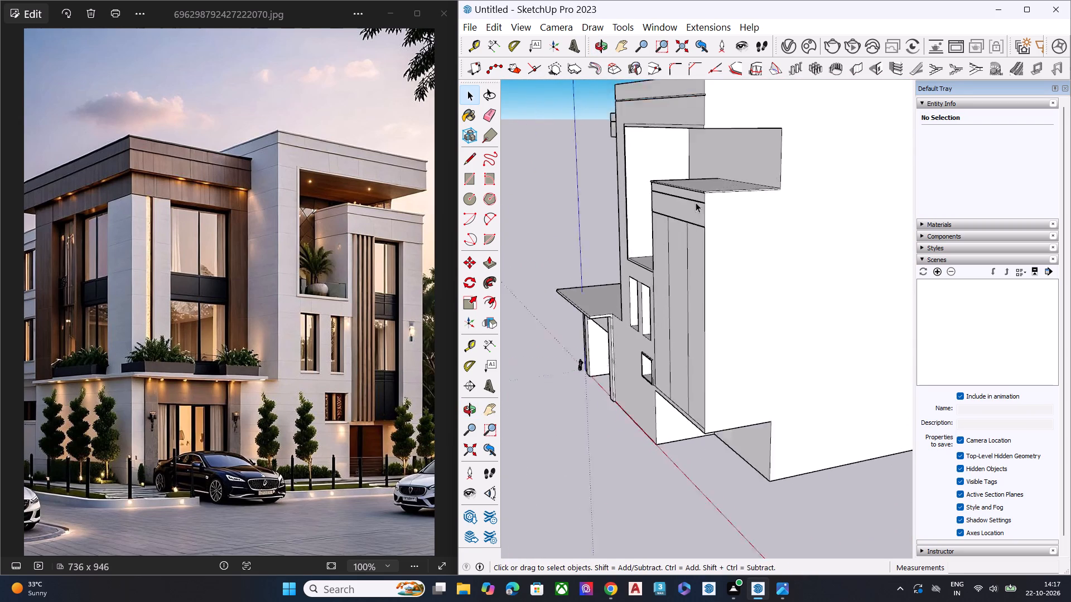
scroll(696, 202, "up", 7)
scroll(650, 260, "down", 7)
middle_click_drag(671, 315, 910, 337)
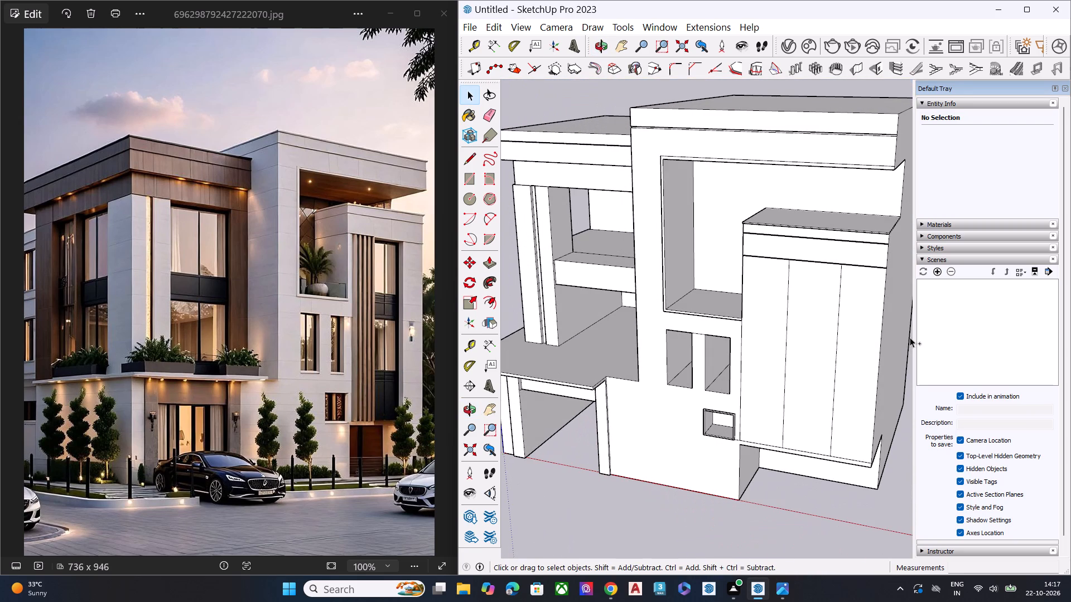
Undo the recent widening and Push/Pull edits to the bay's front strips.
key("ctrl+z")
key("ctrl+z")
key("ctrl+z")
key("ctrl+z")
key("ctrl+z")
key("ctrl+z")
key("ctrl+z")
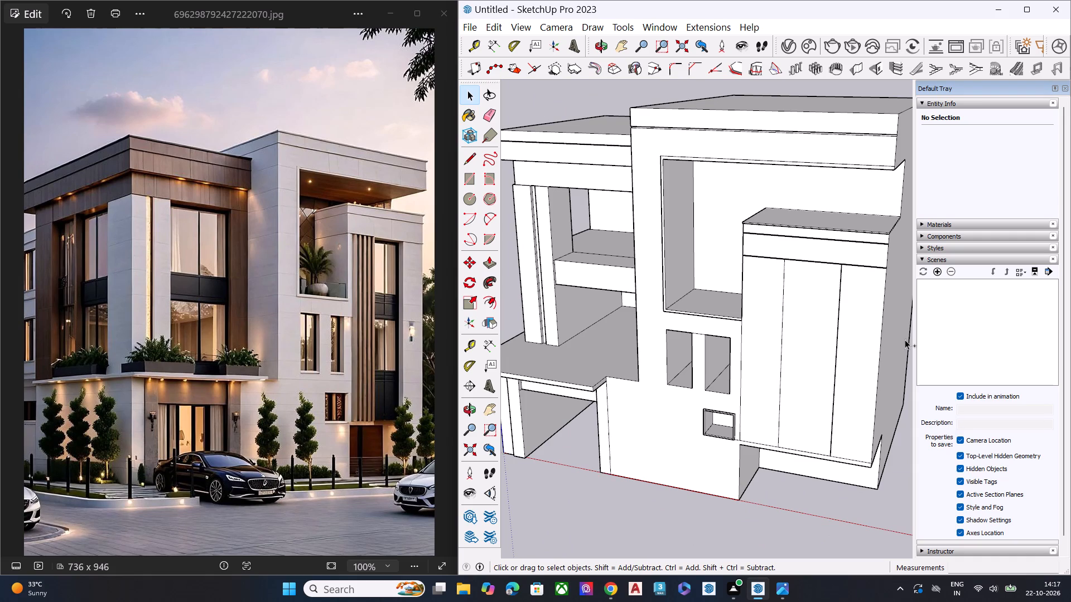
key("ctrl+z")
key("ctrl+z")
Examine the depth differences between the bay's front strips at their upper ends, looking along the facade.
scroll(803, 274, "up", 6)
scroll(787, 274, "down", 1)
scroll(774, 273, "up", 3)
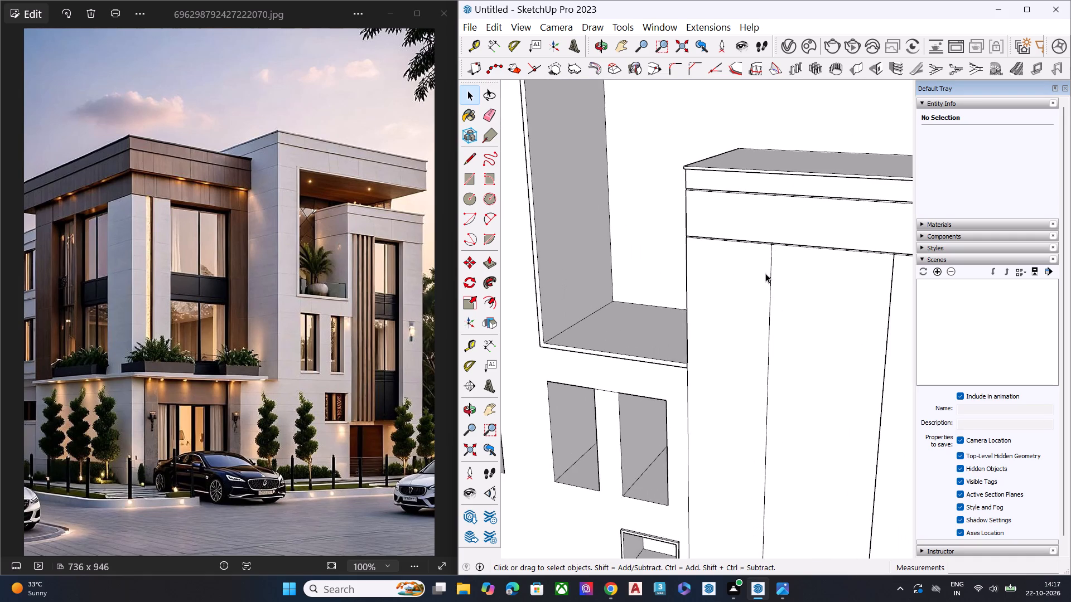
scroll(775, 253, "up", 10)
middle_click_drag(802, 248, 578, 193)
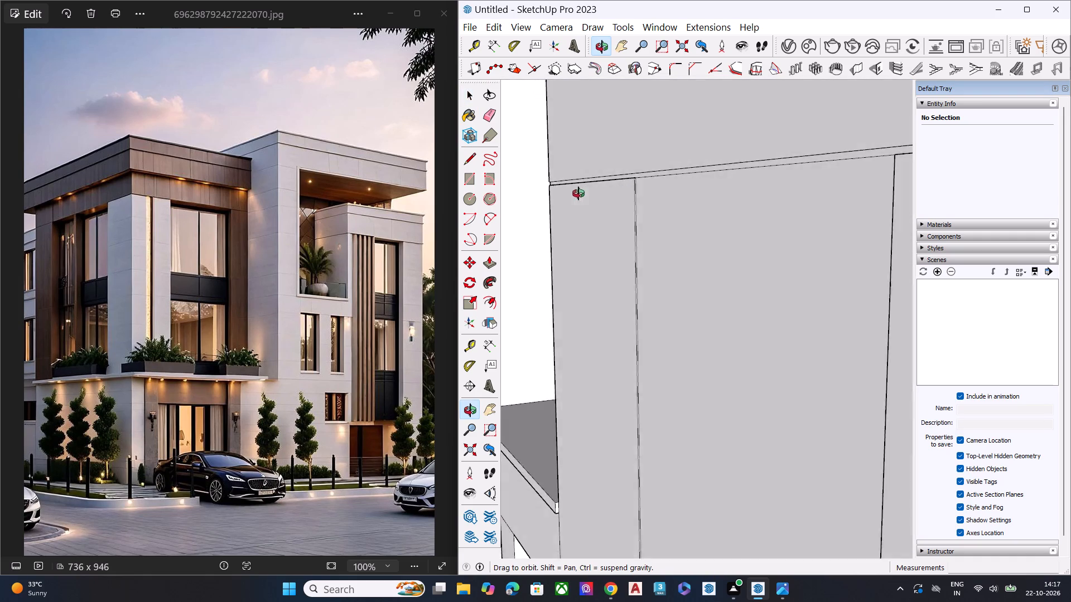
middle_click_drag(578, 193, 489, 197)
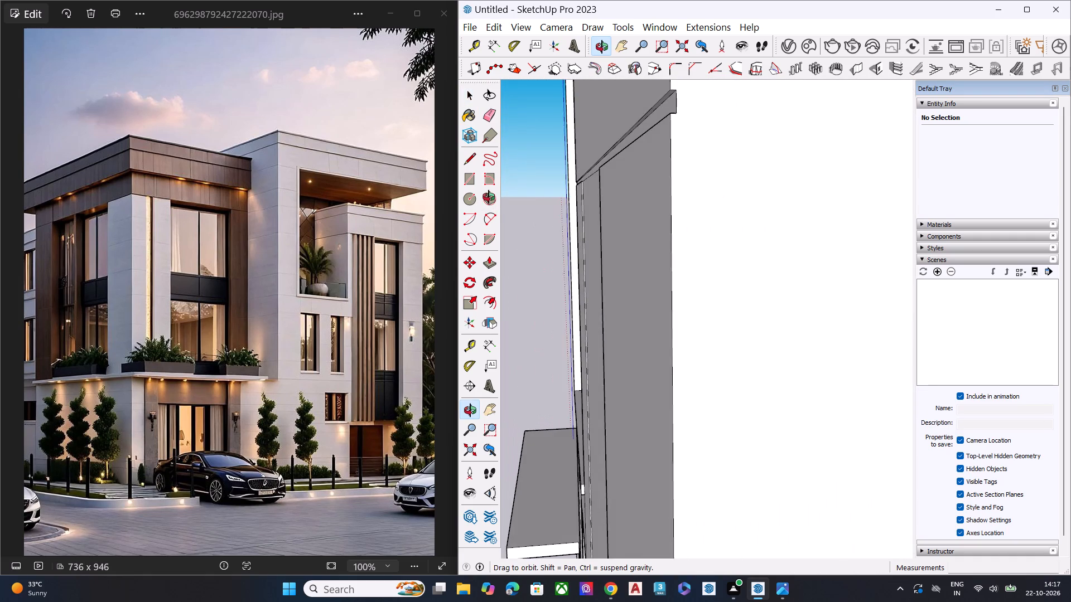
middle_click_drag(489, 197, 492, 202)
key("space")
scroll(640, 225, "down", 6)
left_click(542, 239)
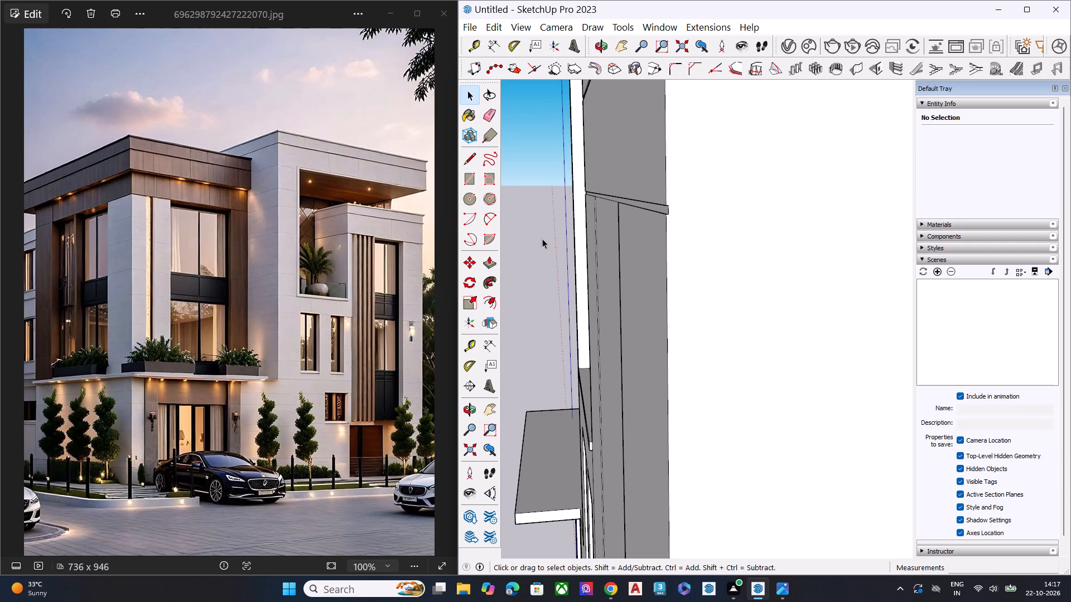
scroll(640, 214, "up", 9)
middle_click_drag(607, 208, 620, 192)
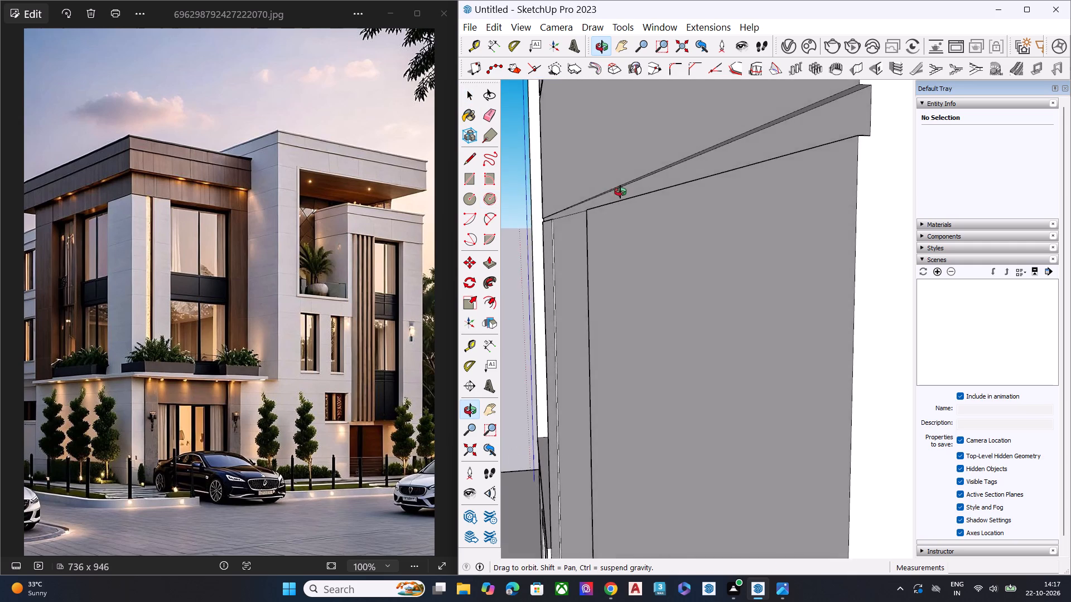
middle_click_drag(620, 192, 605, 256)
scroll(601, 203, "up", 7)
scroll(596, 162, "down", 3)
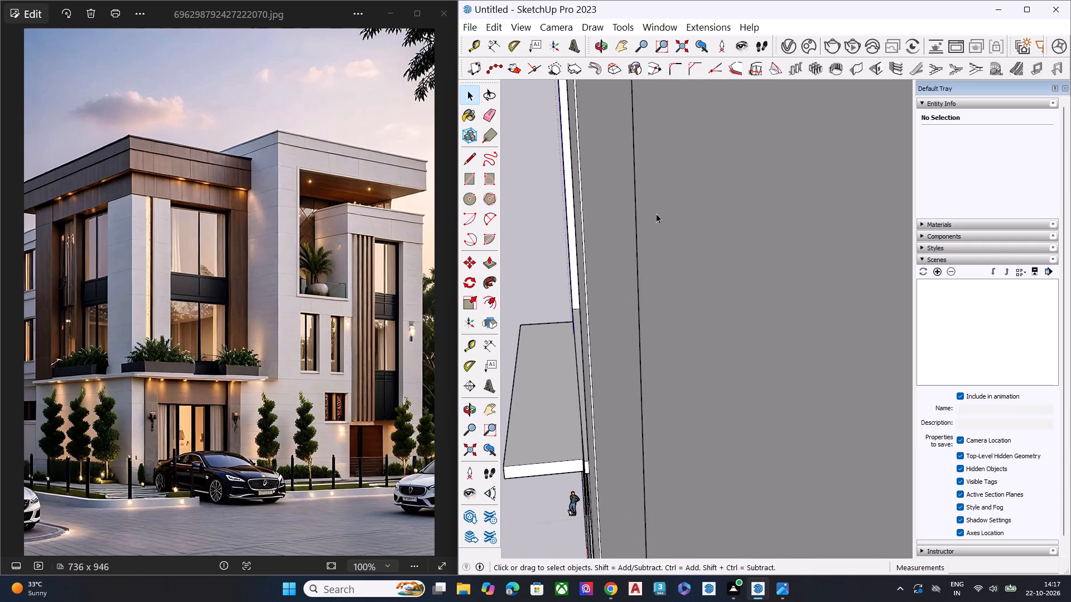
scroll(656, 213, "down", 4)
middle_click_drag(637, 163, 831, 295)
Select the bay's middle front strip and inspect its top edge beneath the upper band.
left_click(573, 206)
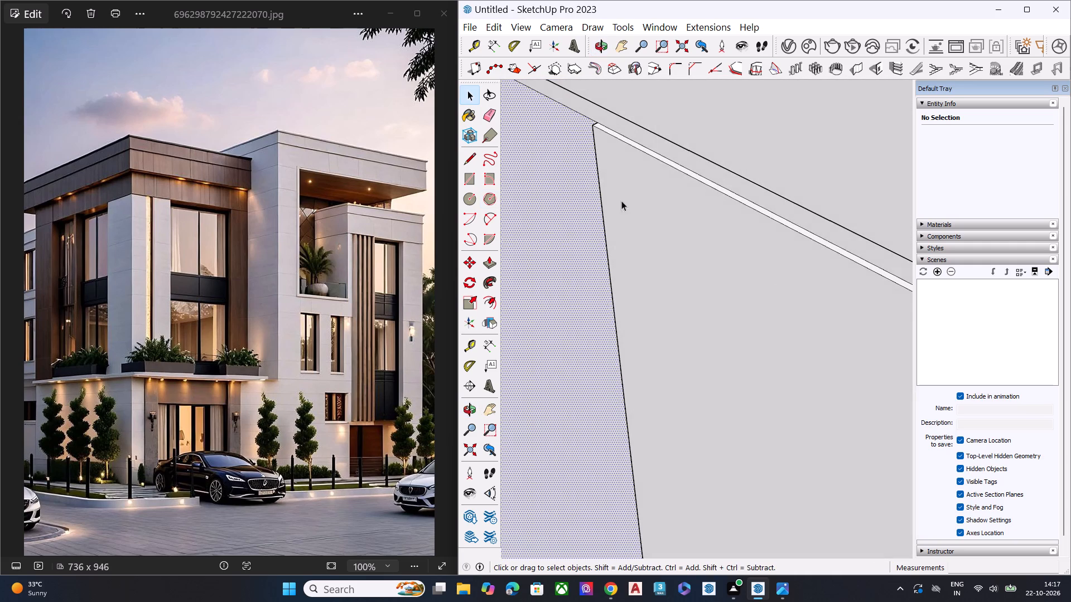
scroll(662, 210, "down", 8)
scroll(727, 224, "down", 16)
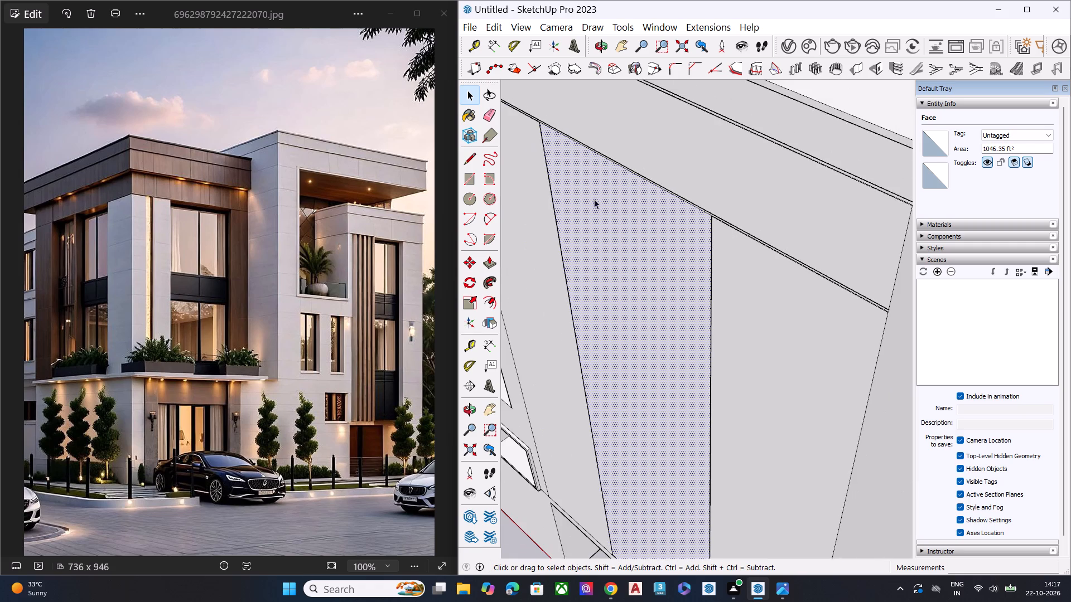
scroll(571, 168, "up", 4)
scroll(557, 170, "down", 1)
scroll(557, 170, "up", 1)
scroll(568, 193, "down", 7)
middle_click_drag(644, 244, 767, 298)
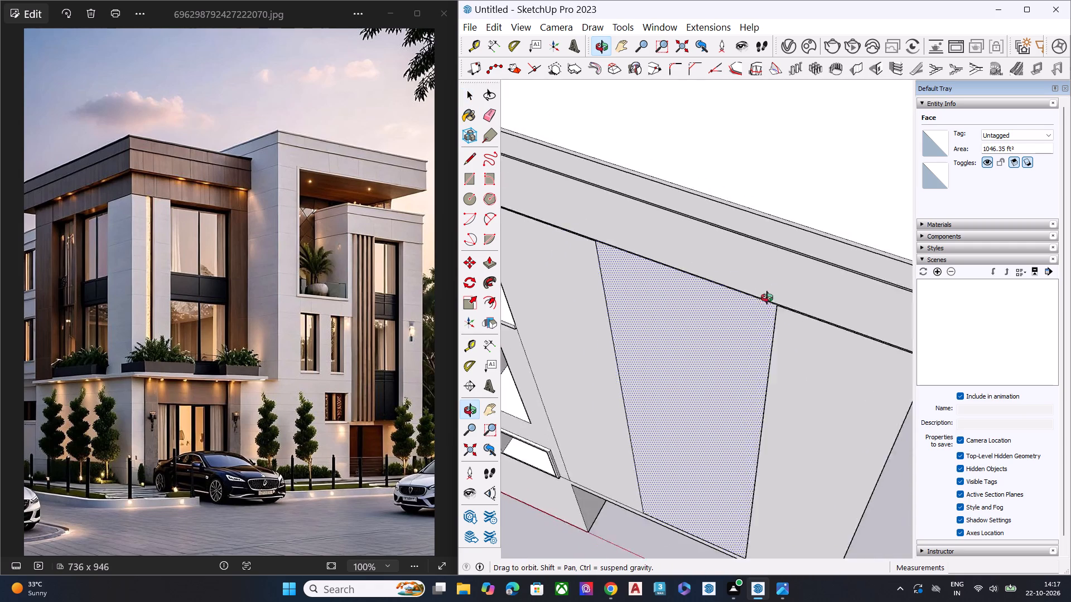
middle_click_drag(767, 298, 918, 298)
Inspect closely the selected middle strip's bottom edge and lower corners where it meets the neighbouring strips.
scroll(648, 179, "down", 6)
scroll(729, 332, "up", 7)
scroll(738, 459, "up", 5)
scroll(758, 488, "down", 1)
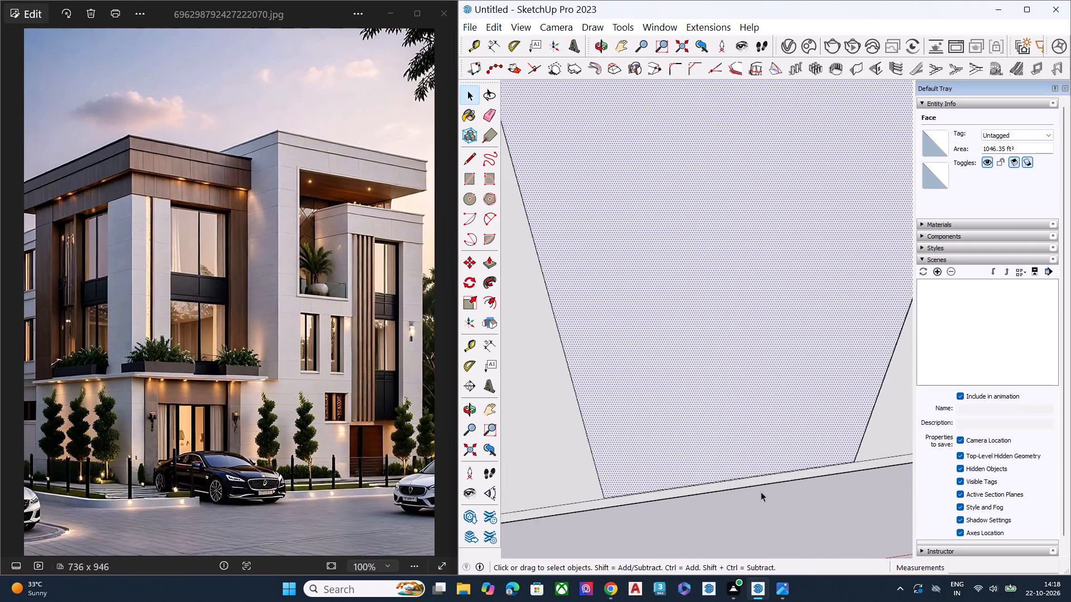
scroll(762, 492, "up", 3)
middle_click_drag(787, 458, 881, 392)
scroll(649, 311, "down", 7)
middle_click_drag(772, 342, 905, 333)
scroll(899, 336, "up", 1)
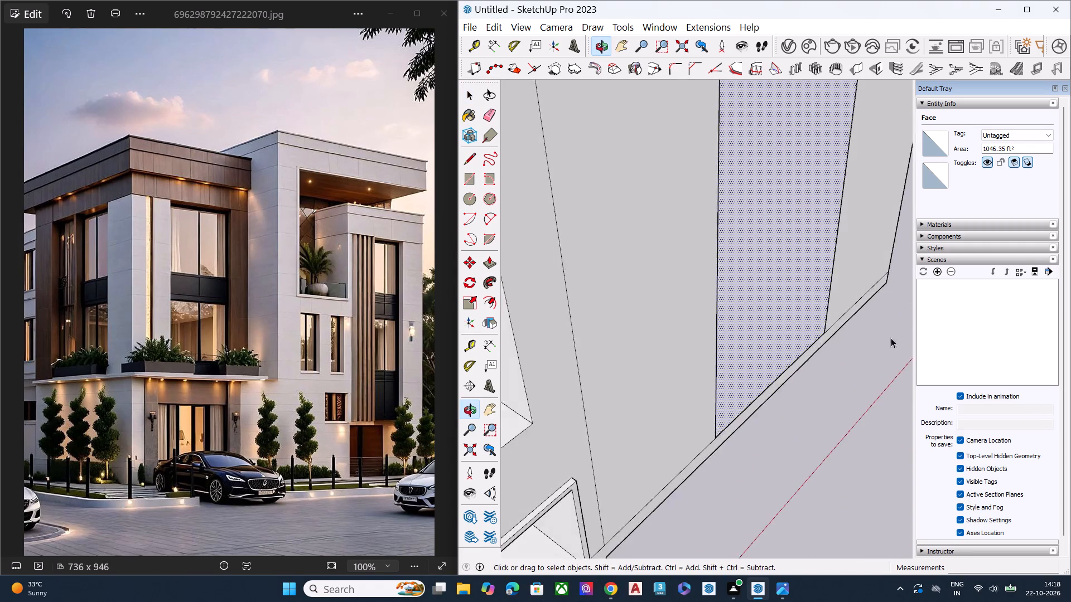
scroll(891, 338, "up", 1)
scroll(845, 338, "down", 2)
scroll(841, 338, "up", 5)
scroll(766, 341, "up", 10)
scroll(877, 298, "up", 2)
scroll(877, 298, "down", 1)
scroll(877, 298, "up", 6)
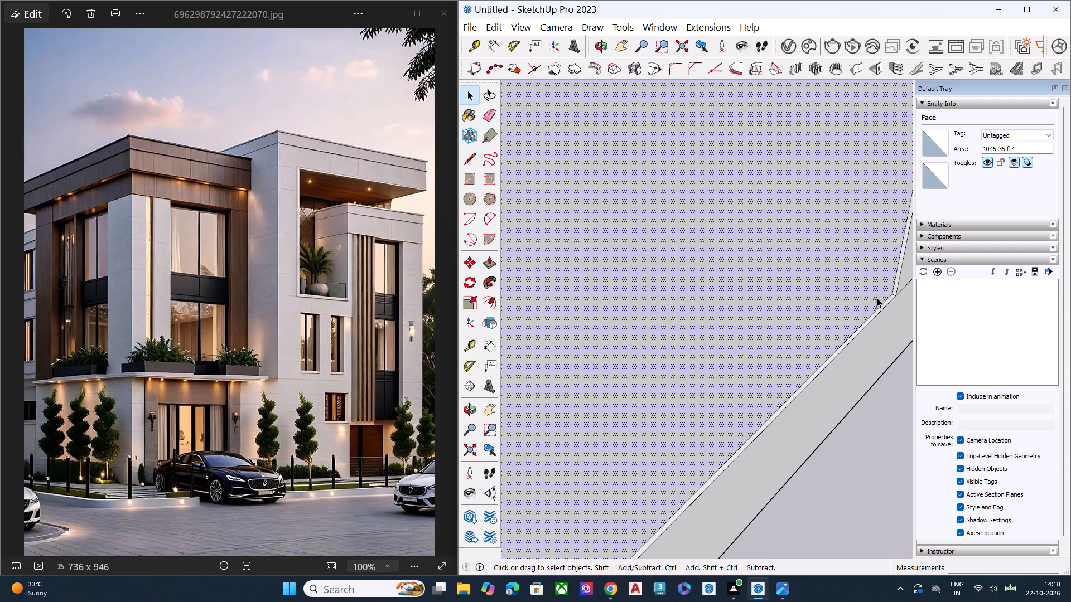
scroll(889, 295, "down", 3)
scroll(889, 295, "up", 5)
scroll(807, 304, "down", 1)
scroll(794, 304, "up", 1)
scroll(789, 304, "down", 6)
scroll(572, 273, "down", 8)
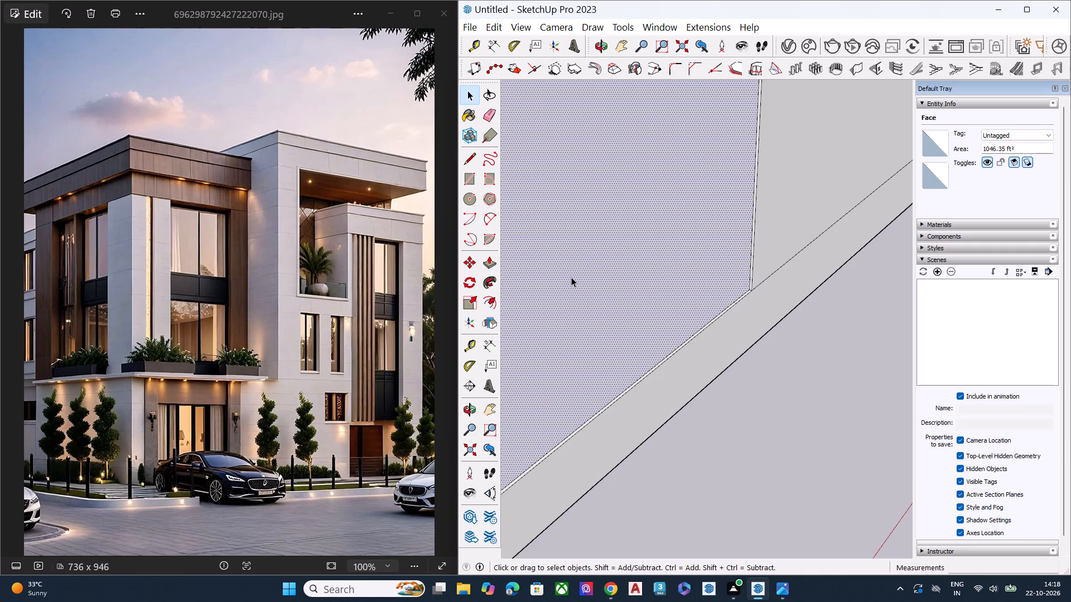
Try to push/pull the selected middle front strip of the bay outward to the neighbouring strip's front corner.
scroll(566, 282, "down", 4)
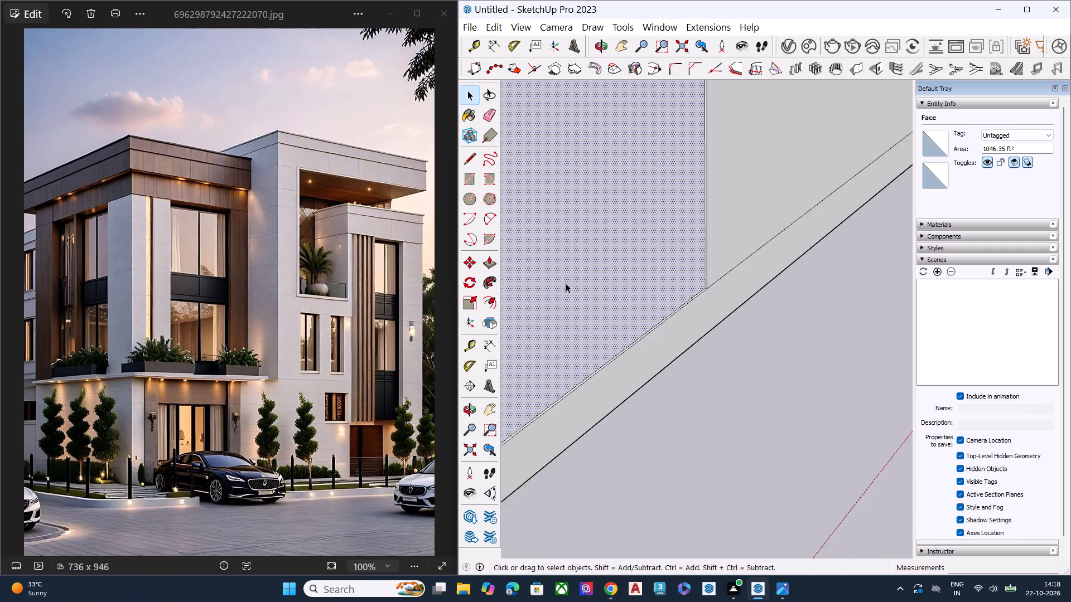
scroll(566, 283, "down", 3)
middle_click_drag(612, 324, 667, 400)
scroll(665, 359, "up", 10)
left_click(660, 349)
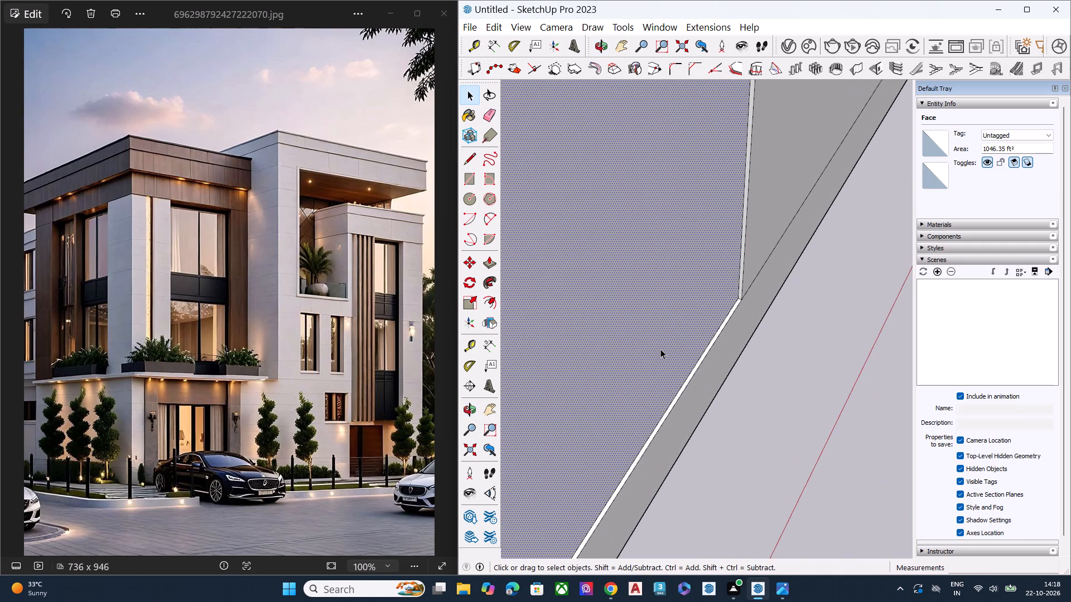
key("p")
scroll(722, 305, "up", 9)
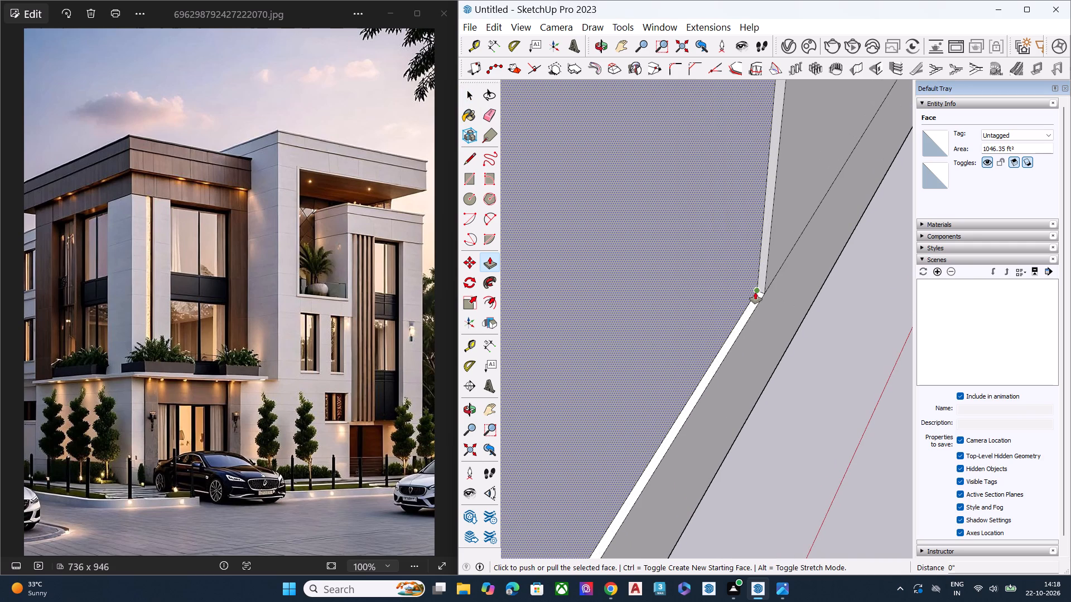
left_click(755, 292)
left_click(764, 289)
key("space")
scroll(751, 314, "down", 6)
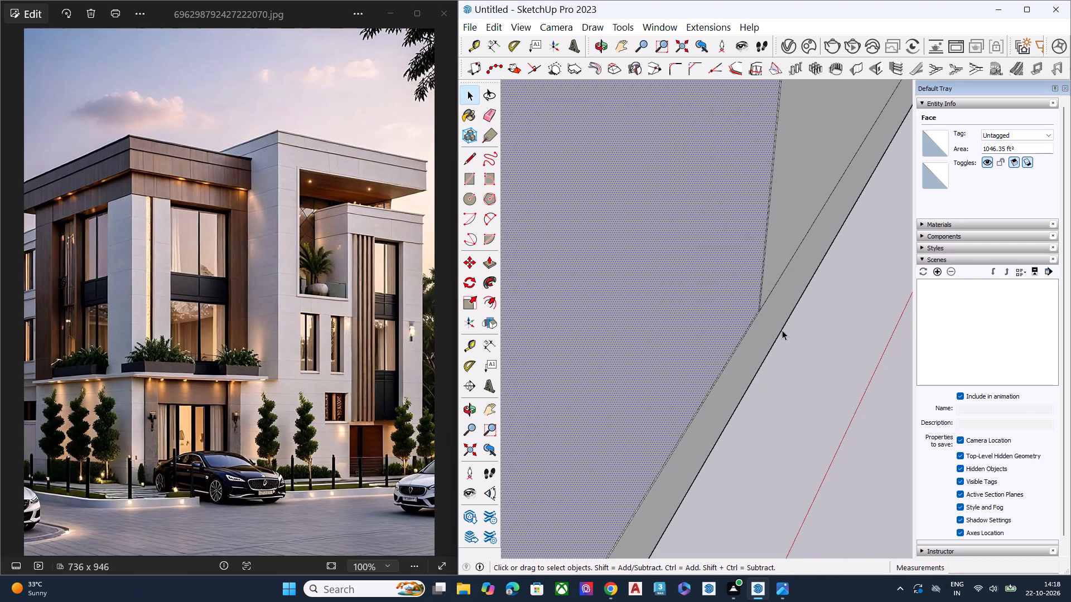
Push/Pull the bay's recessed middle front strip outward until it is flush with the neighbouring strips' front face.
scroll(771, 303, "up", 9)
scroll(743, 309, "down", 1)
scroll(743, 309, "up", 20)
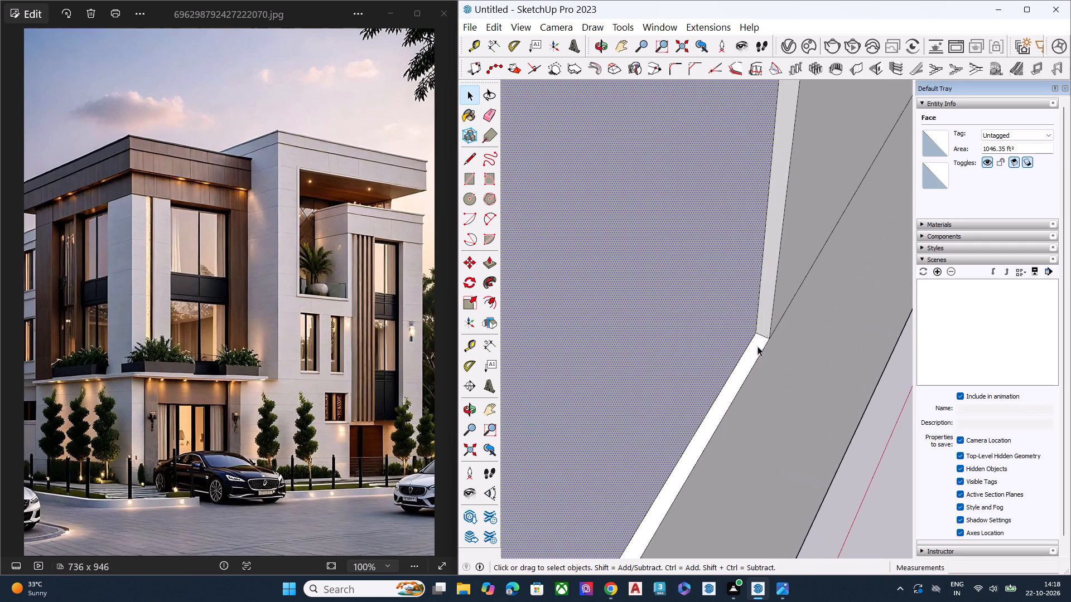
scroll(758, 346, "up", 1)
left_click(720, 346)
key("p")
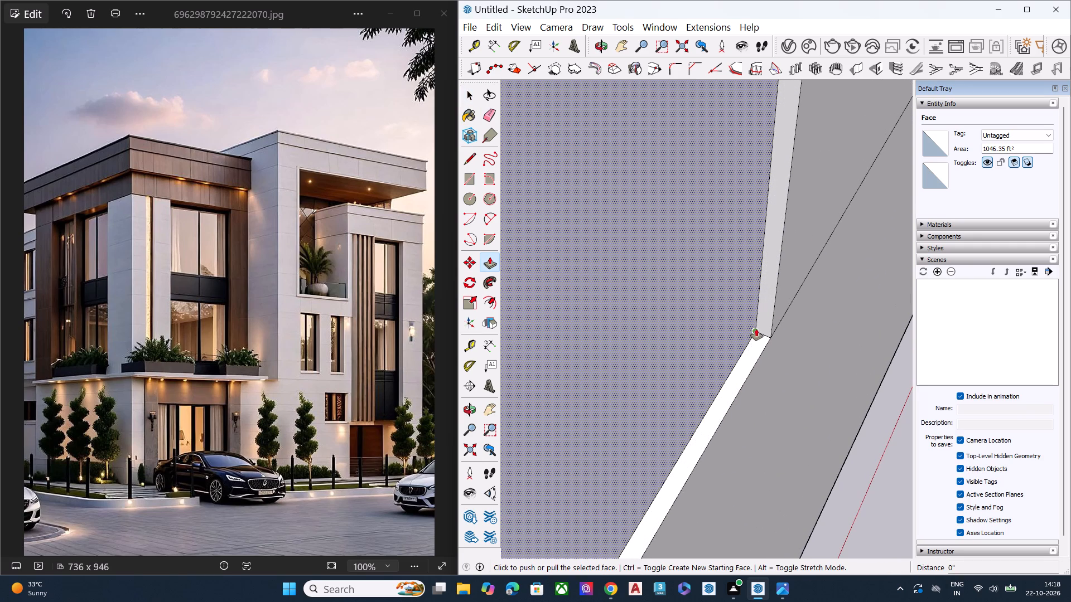
left_click(756, 329)
left_click(771, 334)
key("space")
scroll(756, 353, "down", 10)
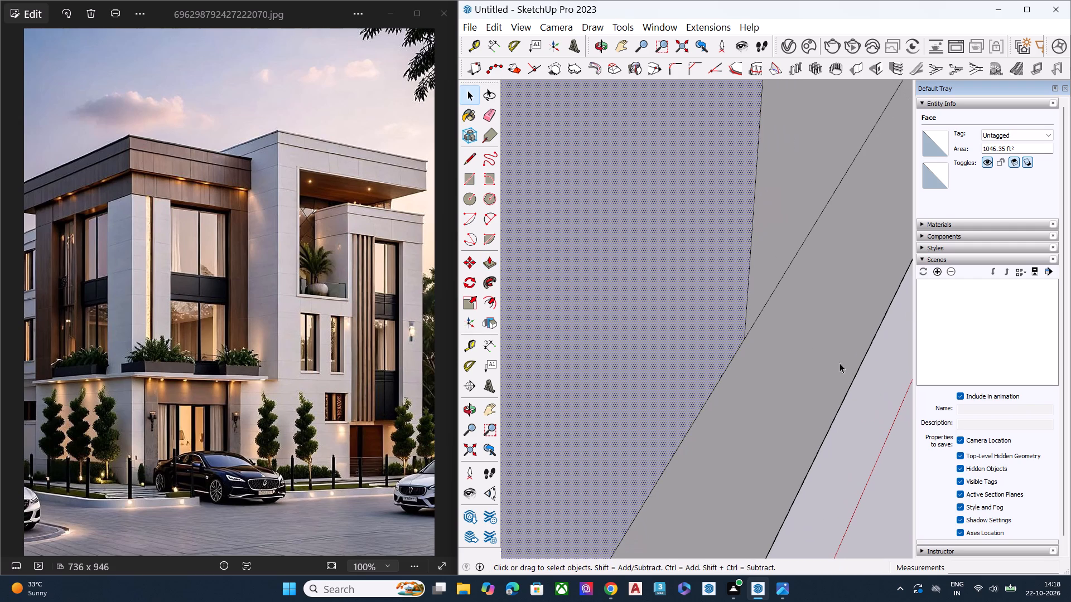
left_click(870, 413)
Inspect the lower corner of the bay's middle strip for any remaining depth difference from its neighbours.
scroll(831, 352, "down", 3)
scroll(832, 350, "up", 1)
scroll(833, 350, "down", 8)
scroll(819, 333, "up", 2)
scroll(819, 333, "down", 1)
scroll(819, 333, "up", 2)
scroll(819, 333, "down", 6)
scroll(794, 355, "up", 1)
scroll(793, 355, "down", 6)
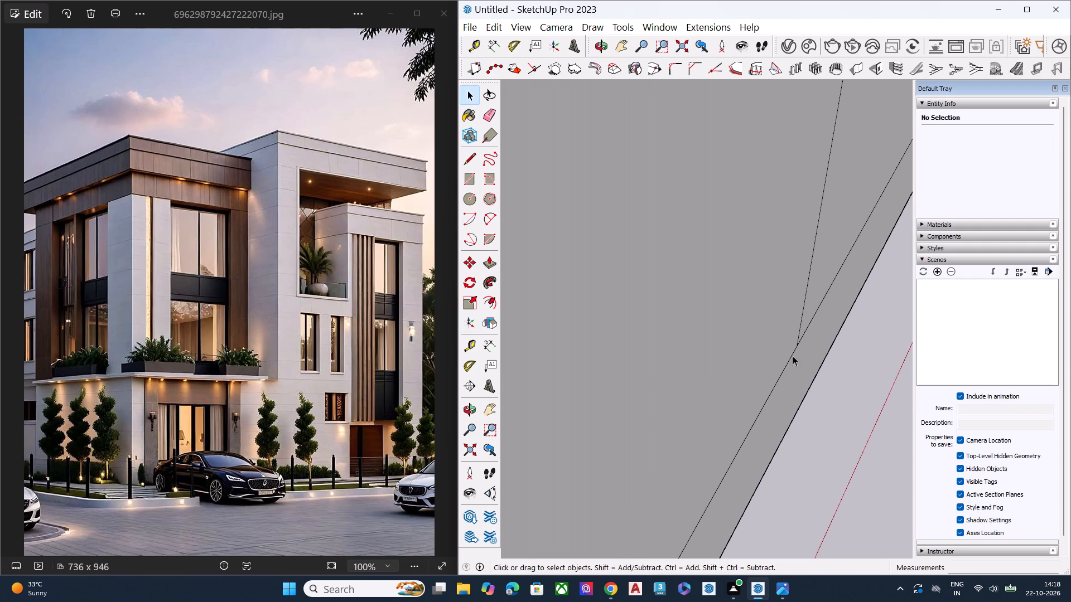
scroll(774, 332, "down", 6)
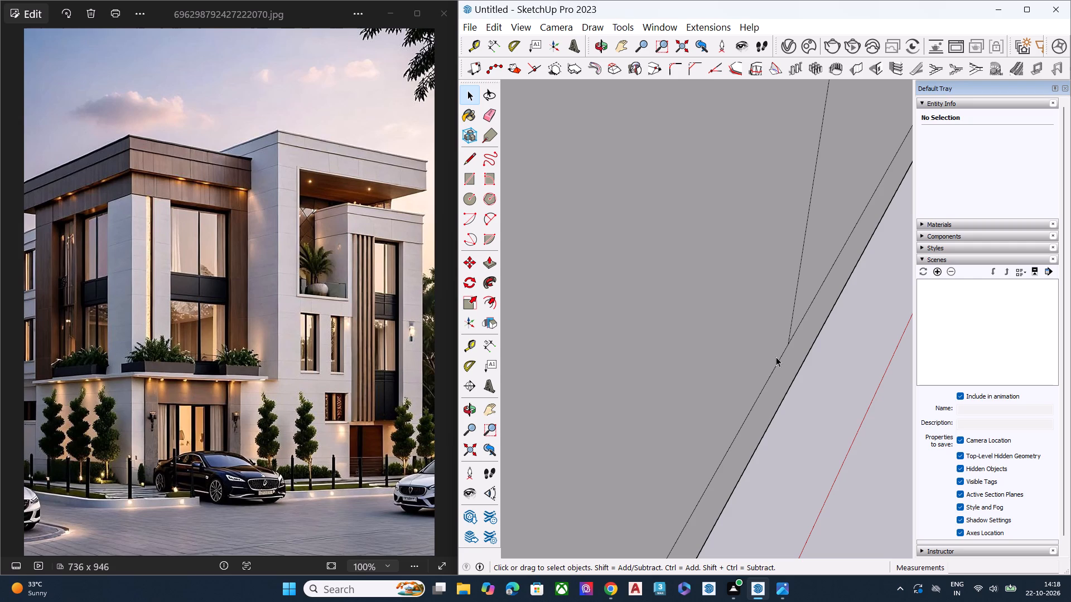
scroll(776, 357, "down", 9)
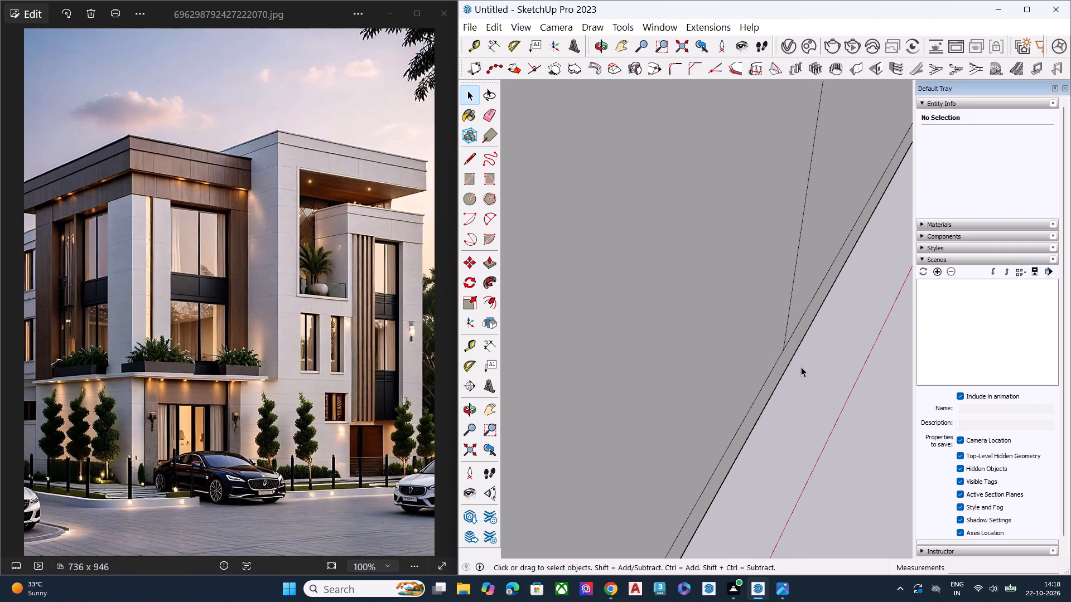
Examine the bay's three front strips and the edge under the upper band, up close and from the whole facade.
middle_click_drag(784, 367, 621, 363)
scroll(757, 289, "down", 20)
scroll(757, 289, "down", 4)
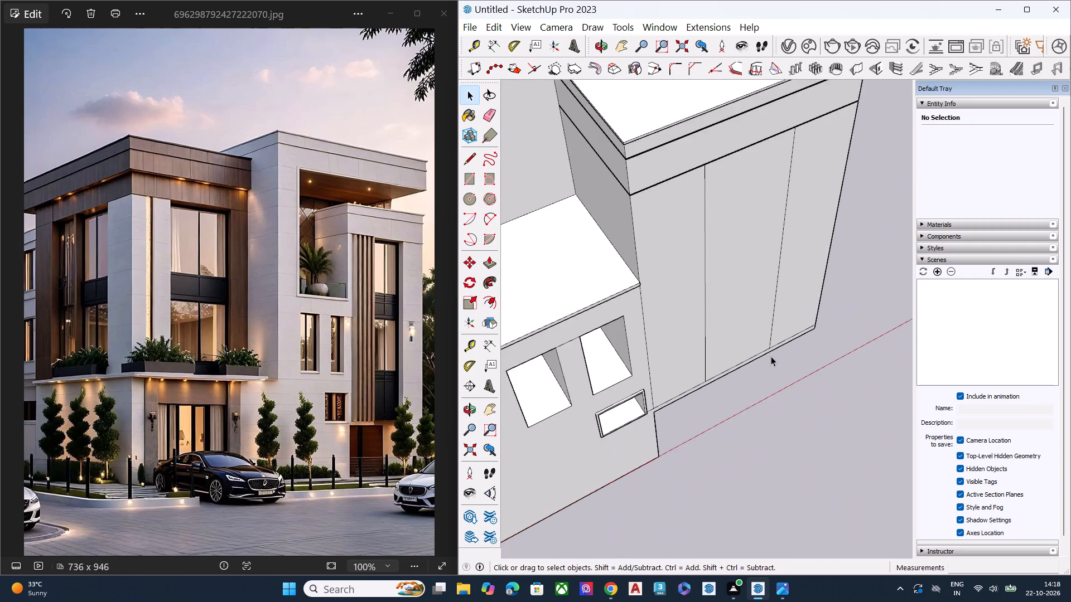
scroll(771, 356, "down", 8)
middle_click_drag(763, 370, 751, 274)
scroll(751, 274, "up", 2)
scroll(751, 274, "down", 1)
scroll(751, 274, "up", 8)
scroll(664, 261, "up", 7)
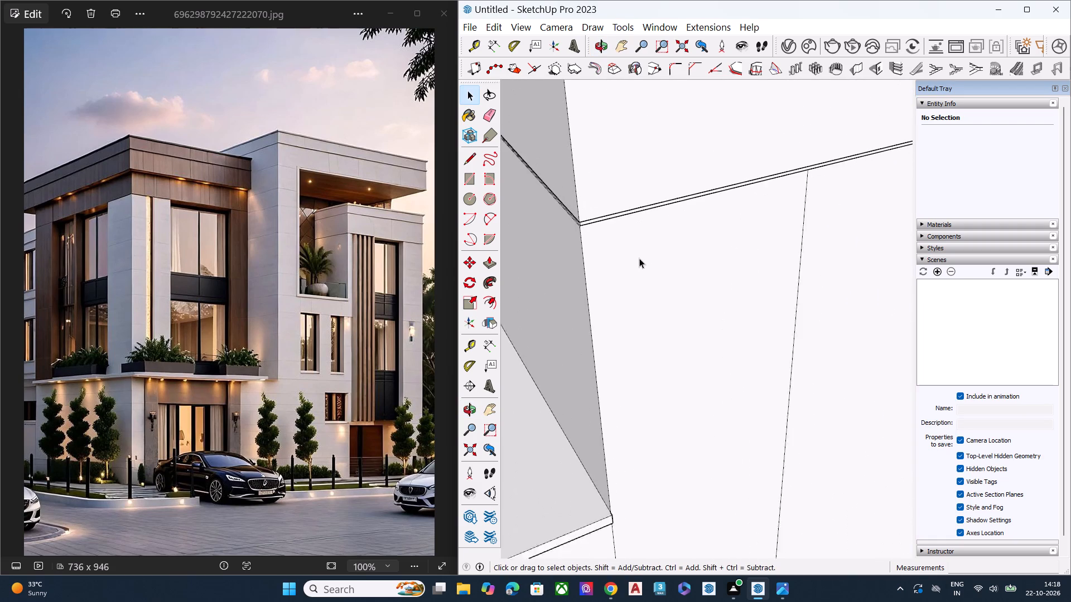
scroll(639, 258, "up", 2)
middle_click_drag(812, 251, 705, 251)
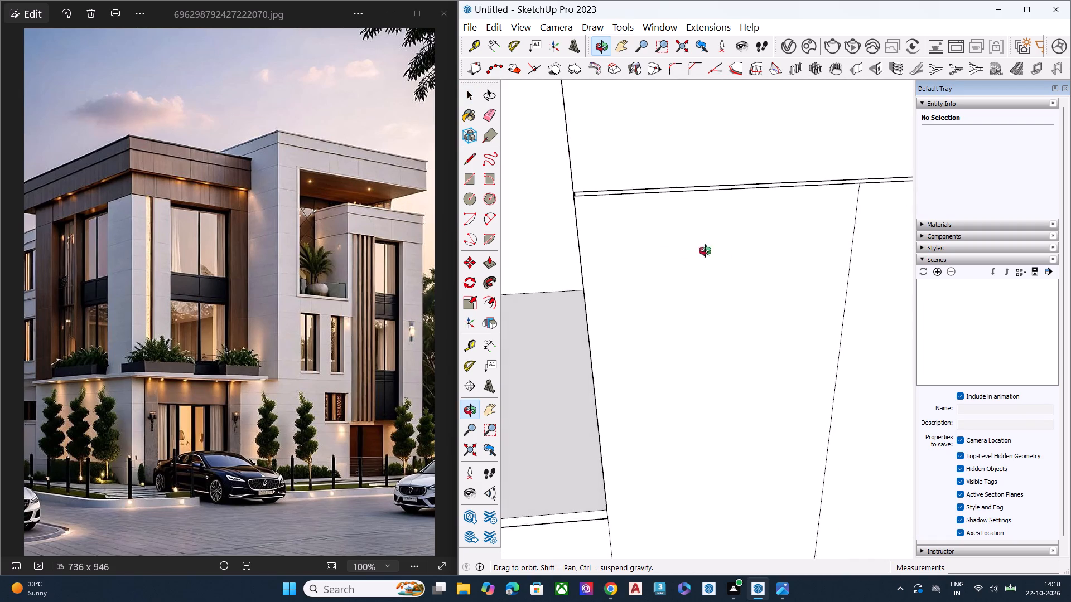
middle_click_drag(705, 251, 761, 250)
scroll(761, 250, "up", 1)
scroll(760, 251, "down", 16)
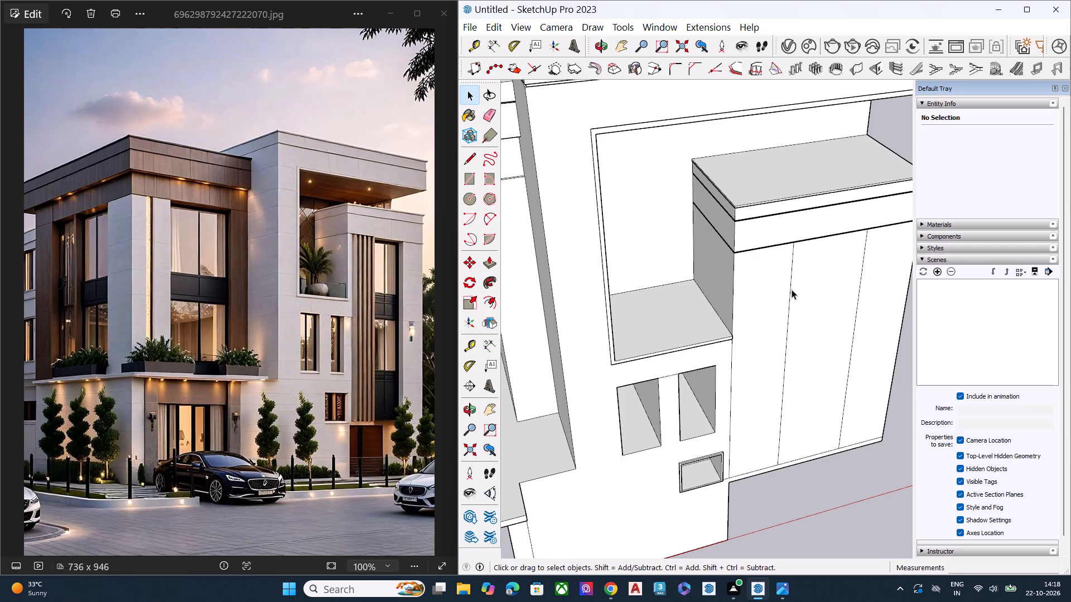
scroll(792, 289, "down", 7)
middle_click_drag(832, 350, 831, 303)
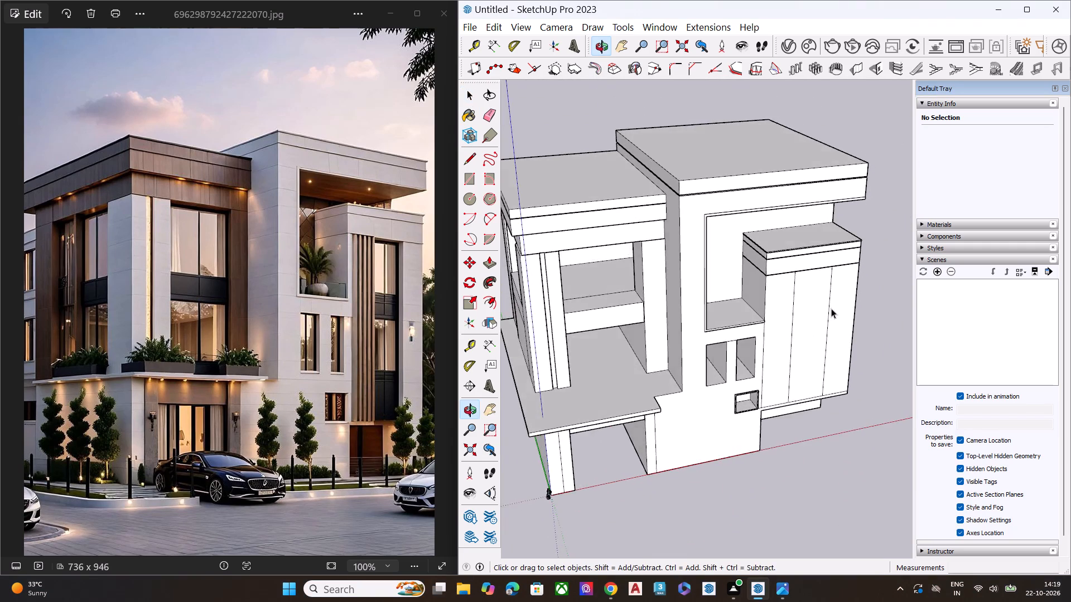
Compare the bay's lower front in the model with the slats, tall window and dark panel in the reference photo.
scroll(828, 381, "up", 7)
key("space")
scroll(815, 392, "up", 1)
middle_click_drag(814, 392, 799, 363)
key("l")
scroll(752, 343, "up", 4)
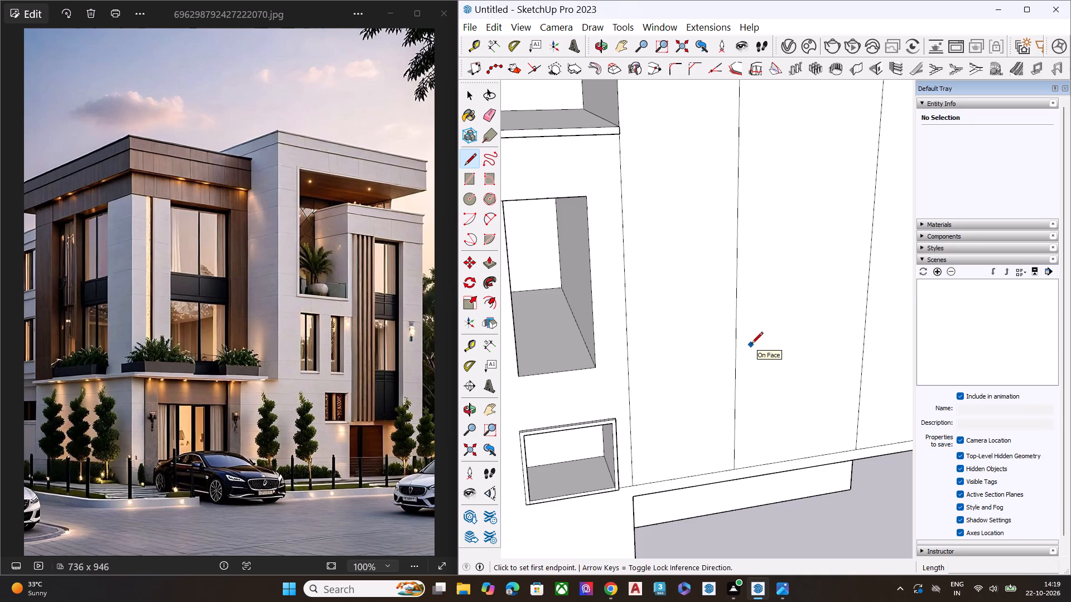
scroll(386, 405, "up", 2)
scroll(387, 405, "down", 1)
scroll(387, 405, "up", 9)
scroll(441, 371, "up", 8)
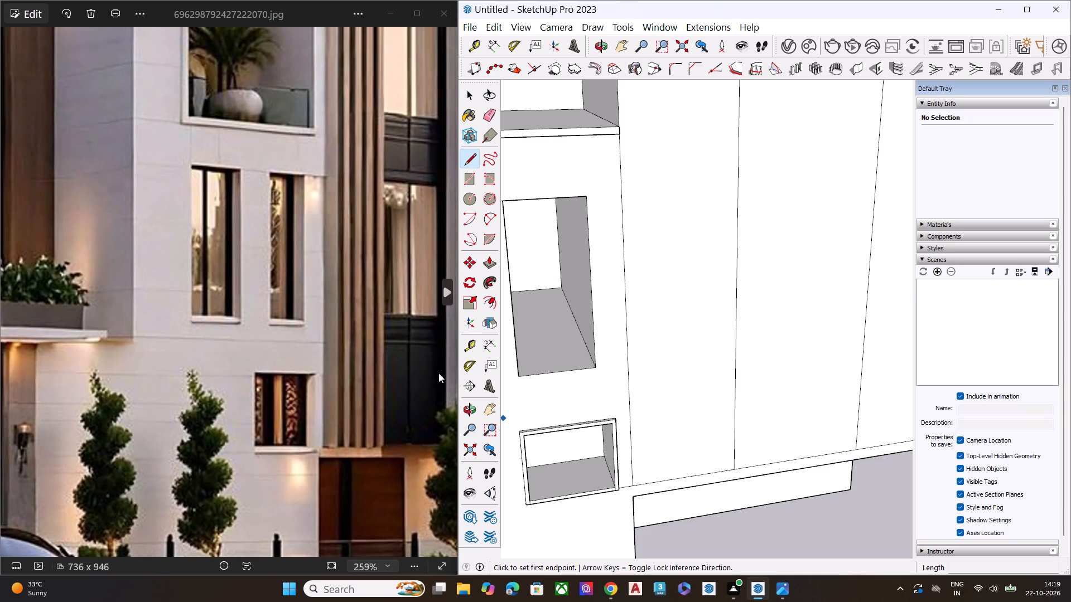
scroll(438, 373, "up", 6)
scroll(236, 357, "down", 4)
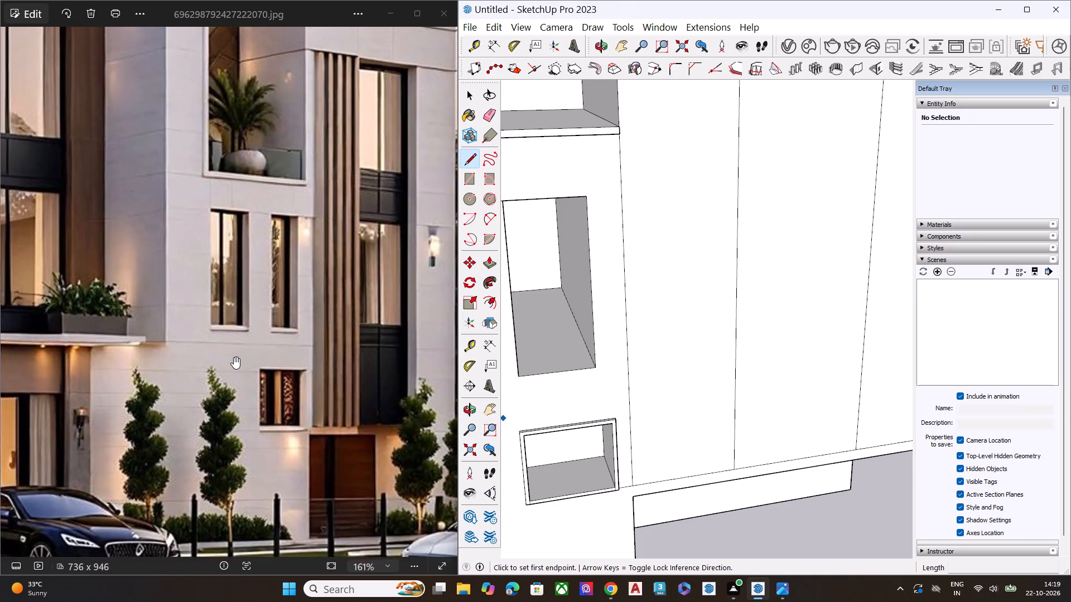
scroll(234, 357, "down", 2)
scroll(337, 377, "up", 1)
scroll(429, 365, "up", 6)
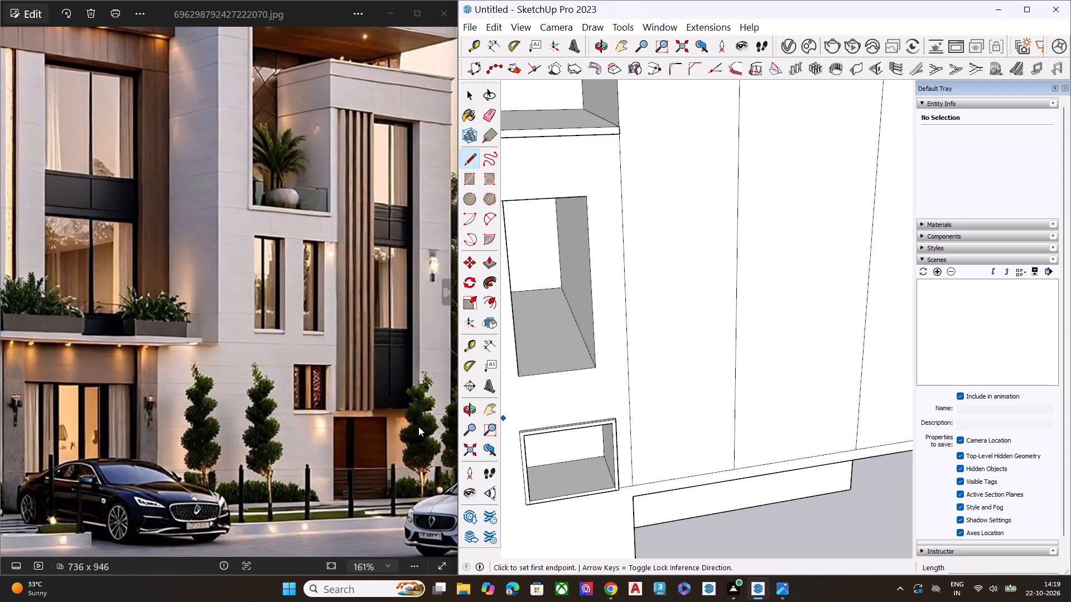
scroll(414, 434, "up", 3)
scroll(412, 444, "down", 1)
scroll(411, 446, "up", 3)
scroll(349, 351, "up", 13)
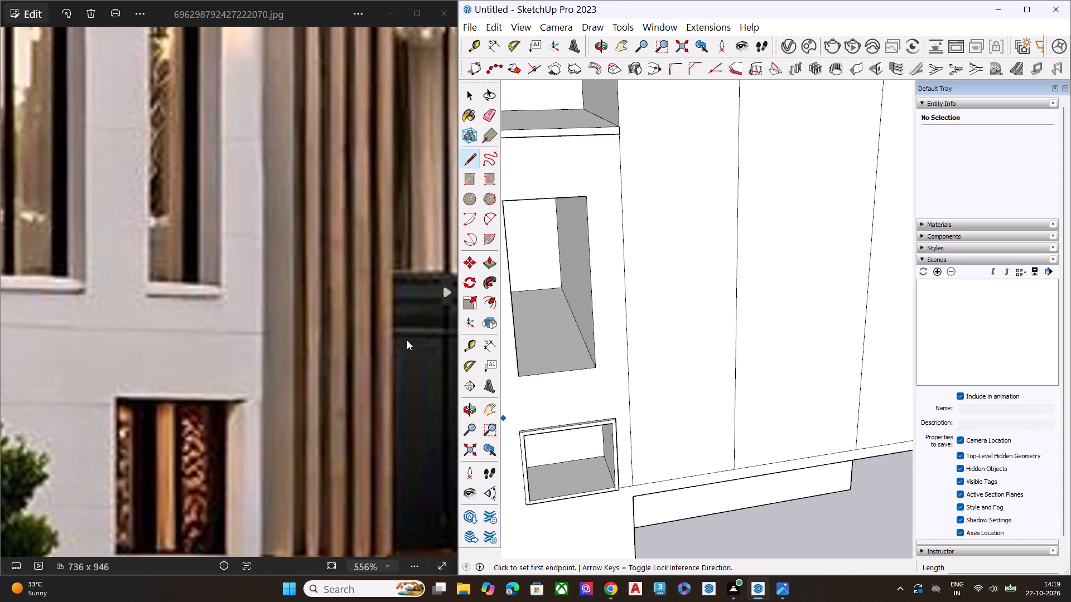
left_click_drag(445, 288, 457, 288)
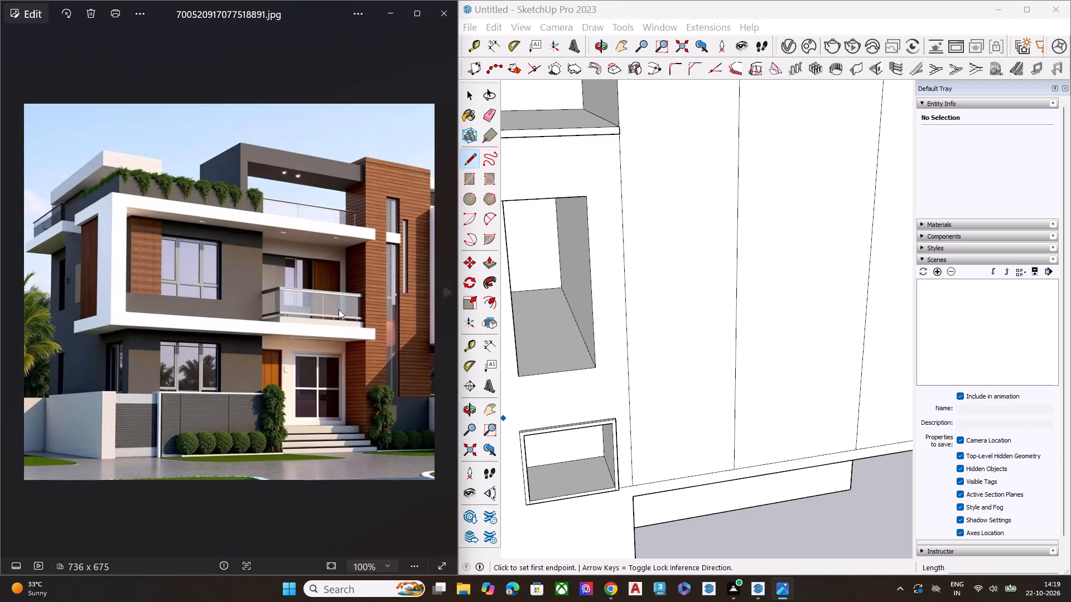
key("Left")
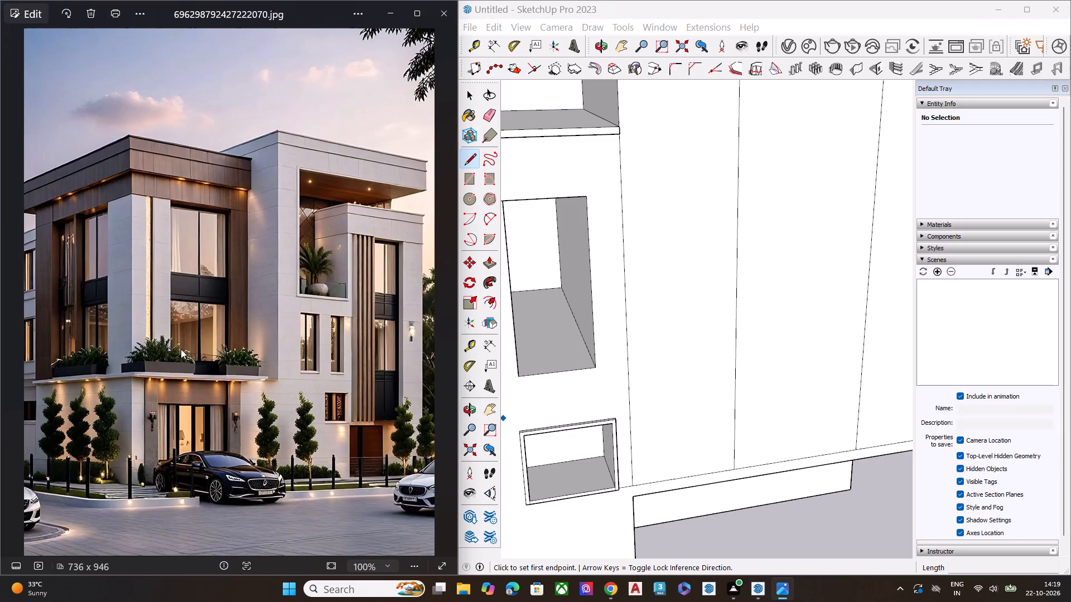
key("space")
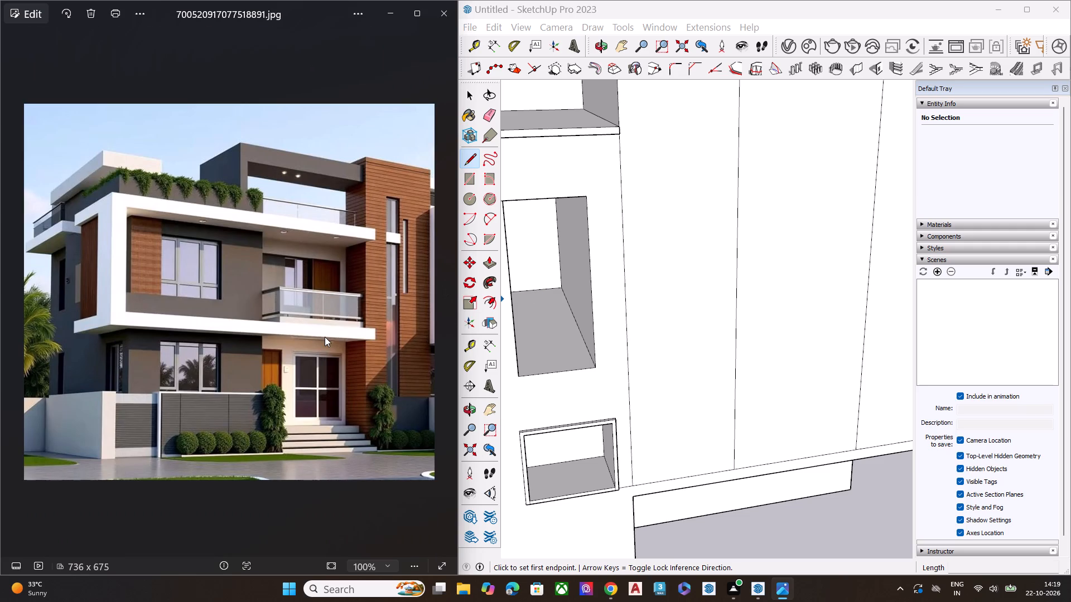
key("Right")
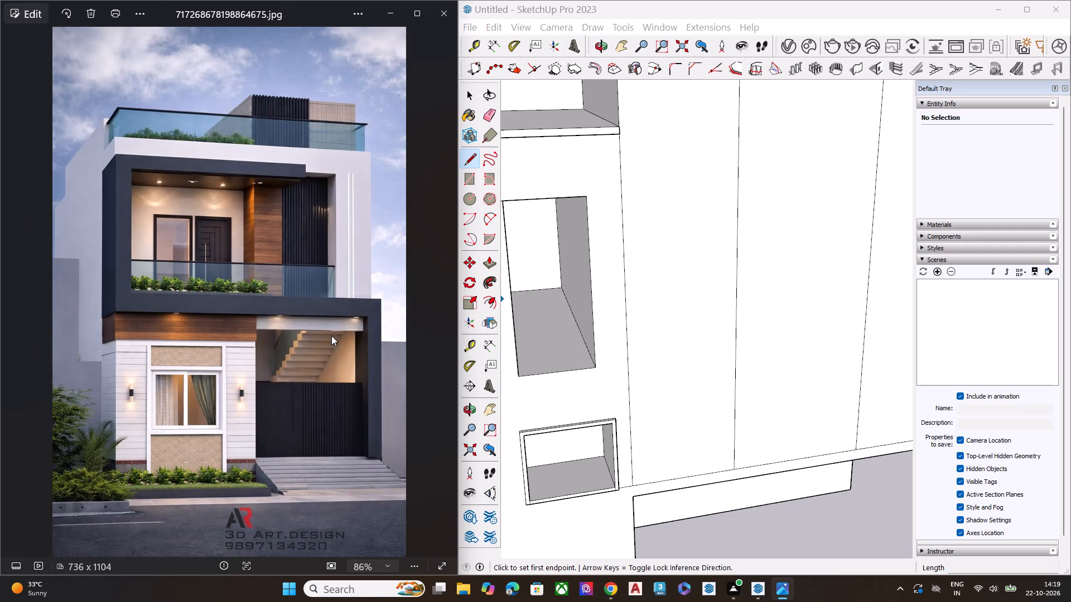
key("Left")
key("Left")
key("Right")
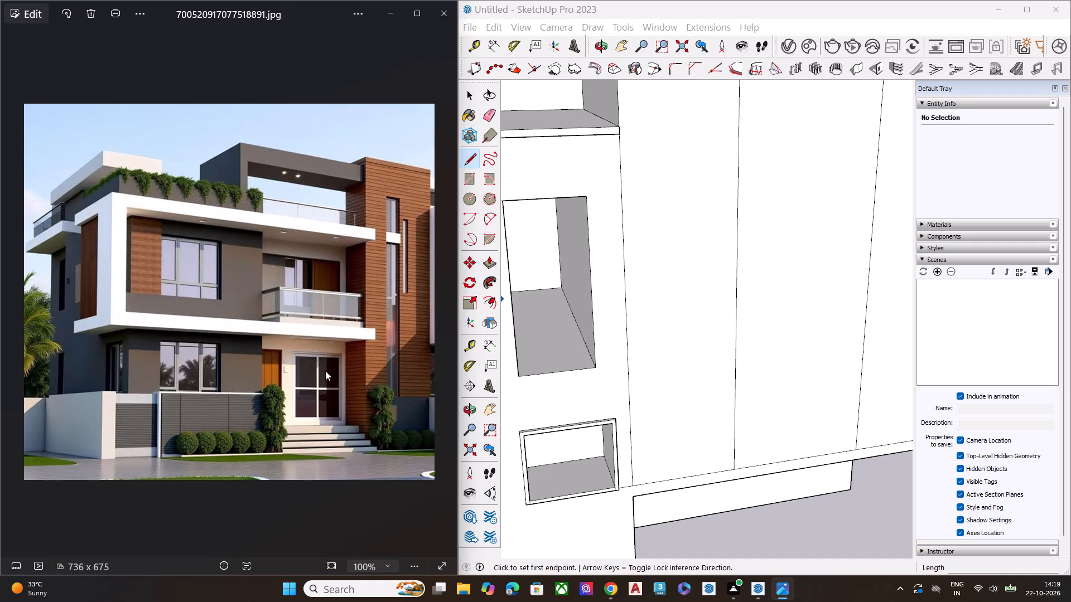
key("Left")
Study how the vertical slats and tall window divide the bay's front in the reference photo.
scroll(399, 407, "up", 1)
scroll(399, 407, "down", 1)
scroll(399, 407, "up", 5)
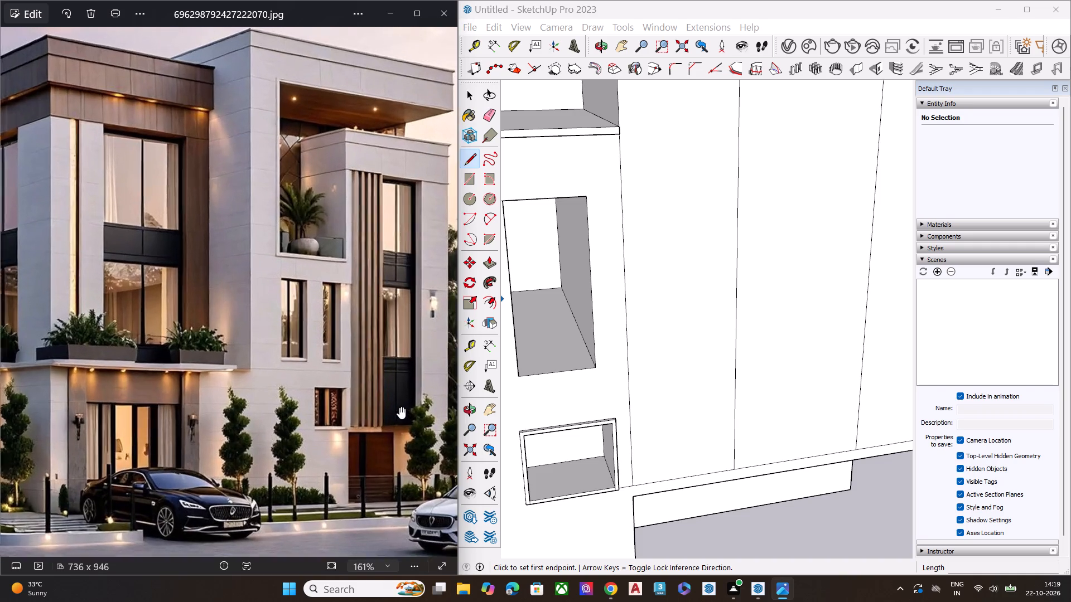
scroll(172, 385, "down", 3)
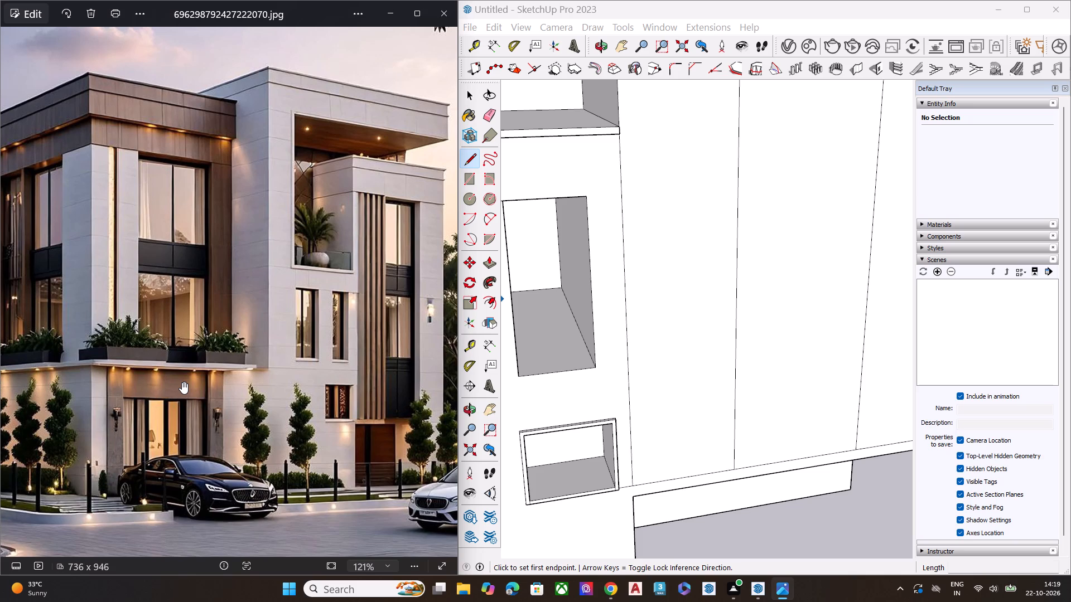
right_click(315, 221)
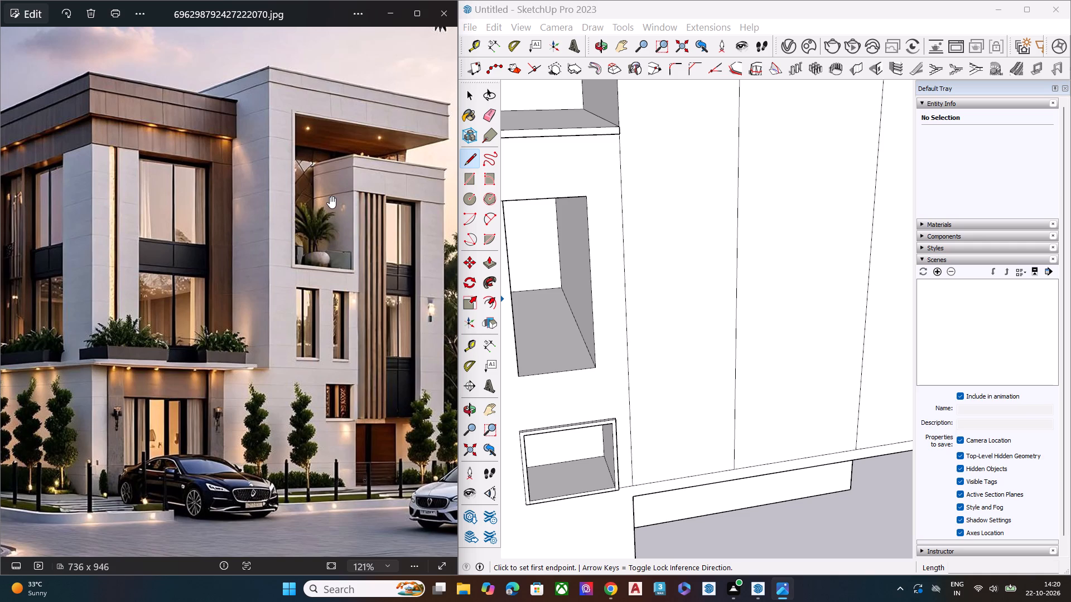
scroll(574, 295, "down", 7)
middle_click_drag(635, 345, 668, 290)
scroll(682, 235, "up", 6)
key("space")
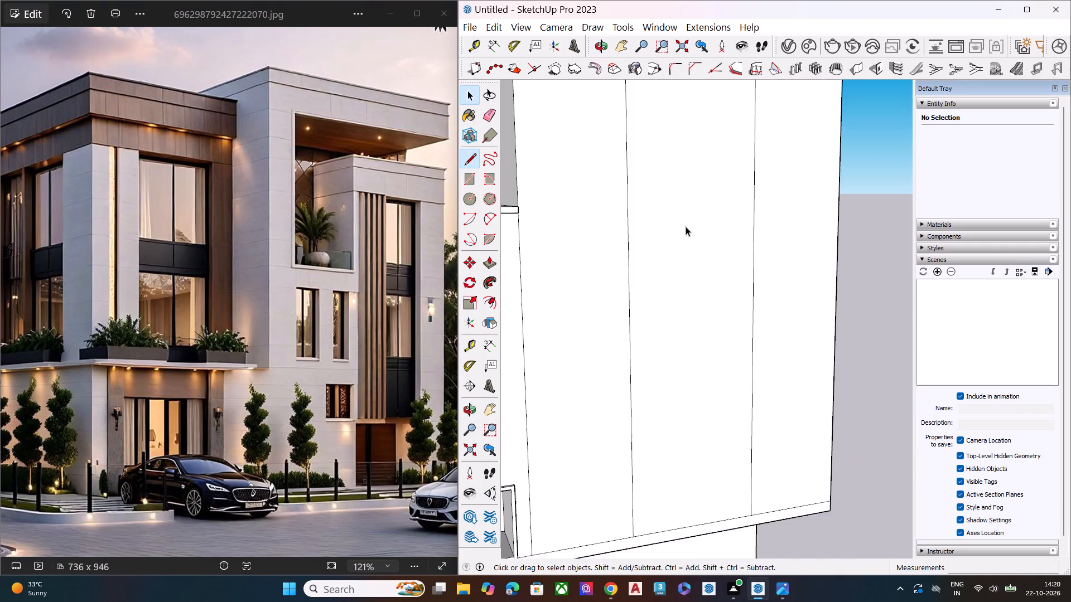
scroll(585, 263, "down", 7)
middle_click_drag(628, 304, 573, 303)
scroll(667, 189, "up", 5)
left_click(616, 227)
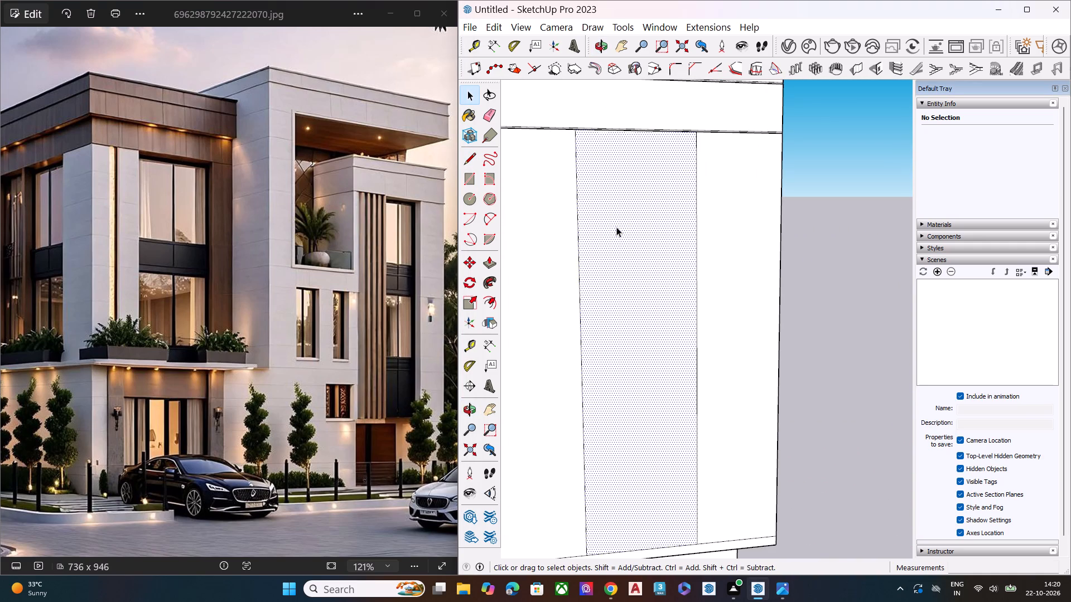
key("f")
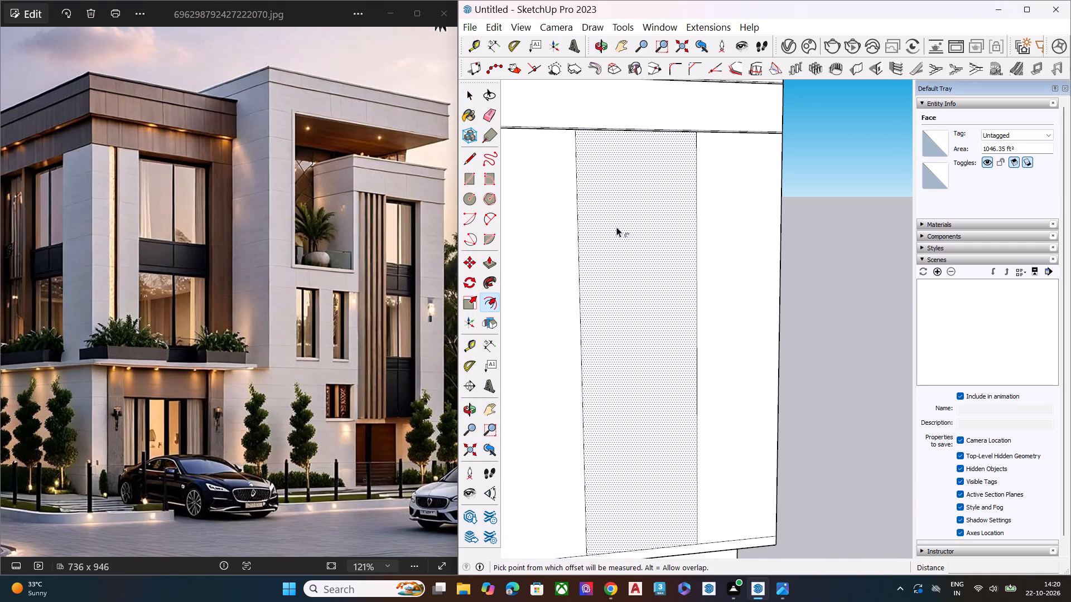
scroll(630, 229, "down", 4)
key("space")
Draw a horizontal line about 16' 11" long across the bay's middle front strip, roughly one third above its bottom.
middle_click_drag(631, 234, 647, 205)
middle_click_drag(645, 346, 657, 327)
scroll(644, 411, "up", 3)
scroll(645, 420, "down", 1)
key("l")
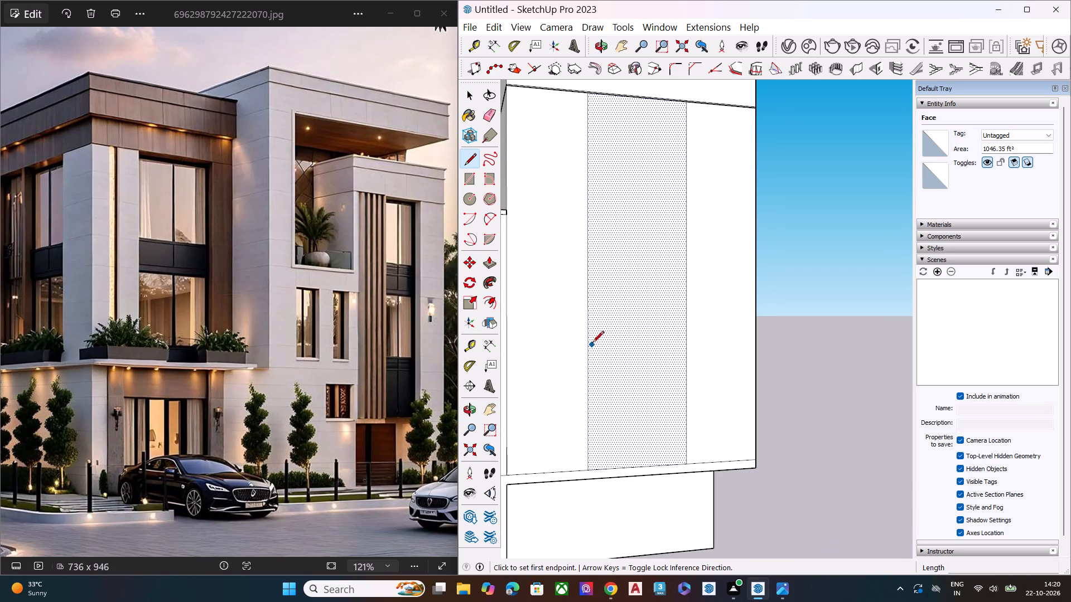
left_click(590, 343)
left_click(685, 342)
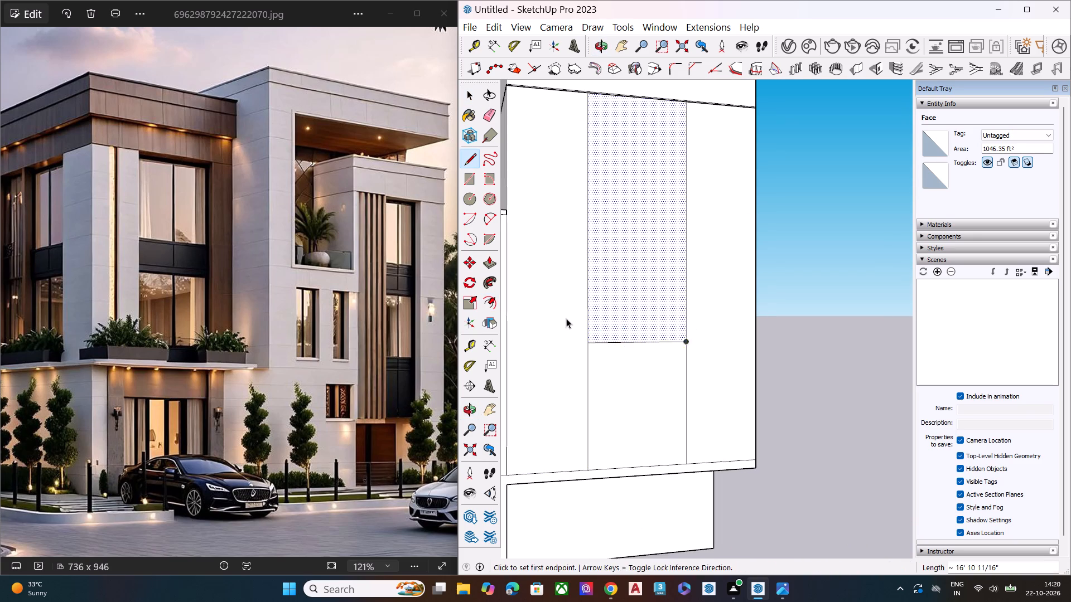
key("space")
scroll(607, 284, "down", 2)
scroll(610, 294, "up", 2)
scroll(611, 302, "down", 1)
scroll(612, 303, "up", 1)
scroll(625, 327, "down", 1)
middle_click_drag(673, 336, 652, 405)
left_click(846, 324)
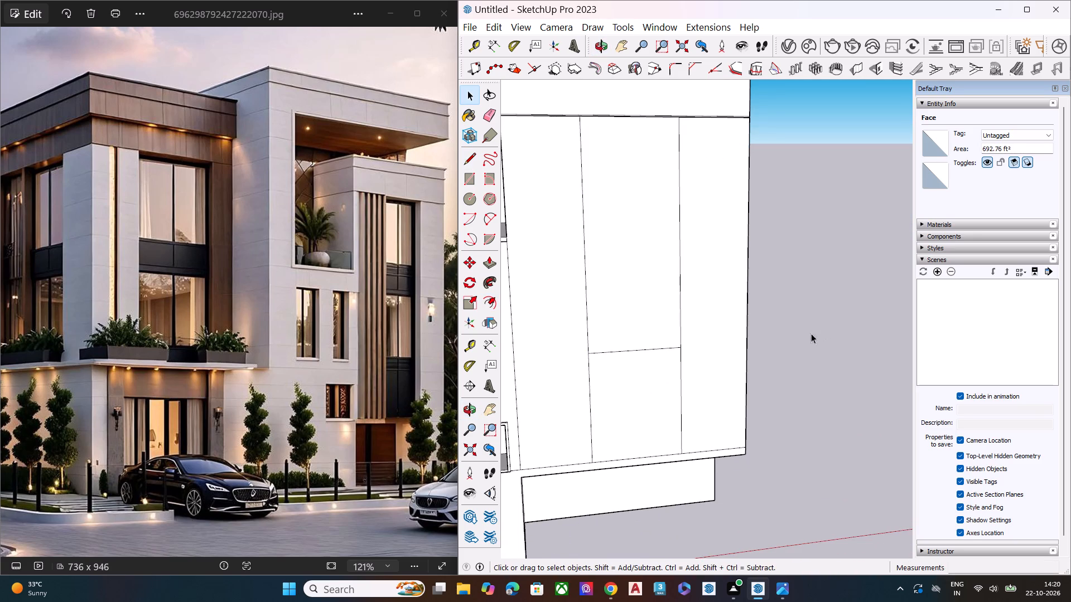
Draw two horizontal lines about 16' 11" long across the bay's middle front strip, one about a third below its top, one slightly lower.
scroll(717, 335, "down", 7)
middle_click_drag(625, 418, 662, 306)
scroll(666, 298, "up", 2)
key("l")
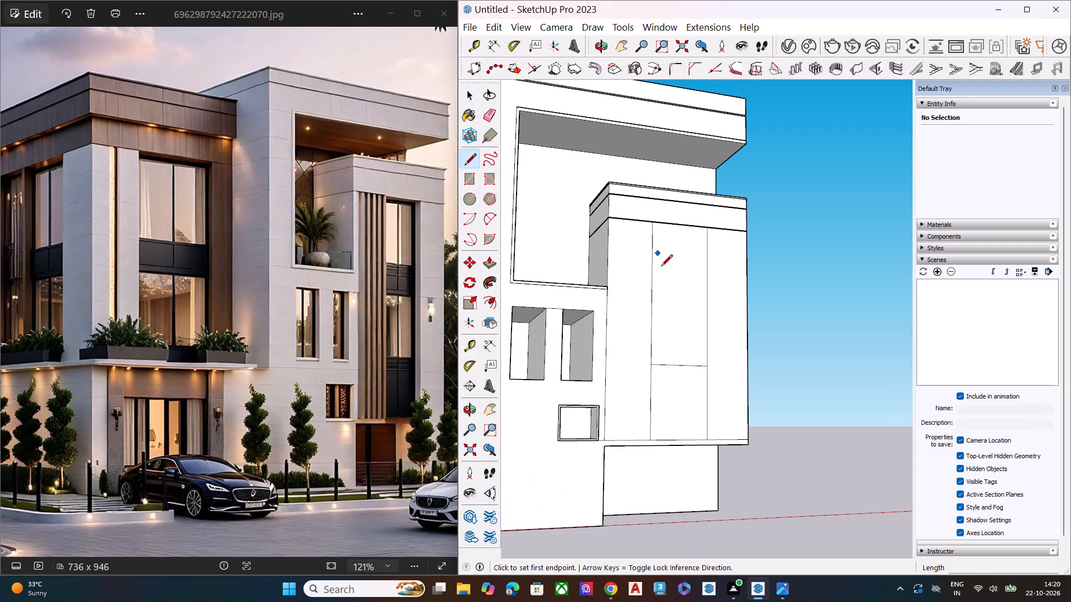
left_click(654, 294)
left_click(710, 295)
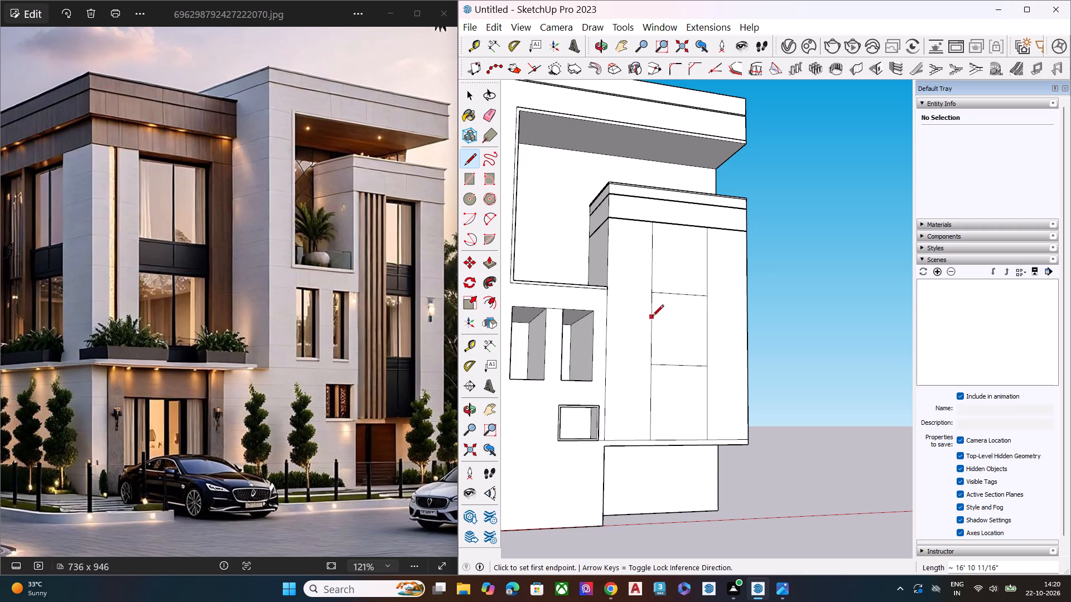
left_click(652, 317)
left_click(708, 322)
key("space")
Scale down the height of the middle strip's bottom section slightly, lowering its top edge.
double_click(688, 394)
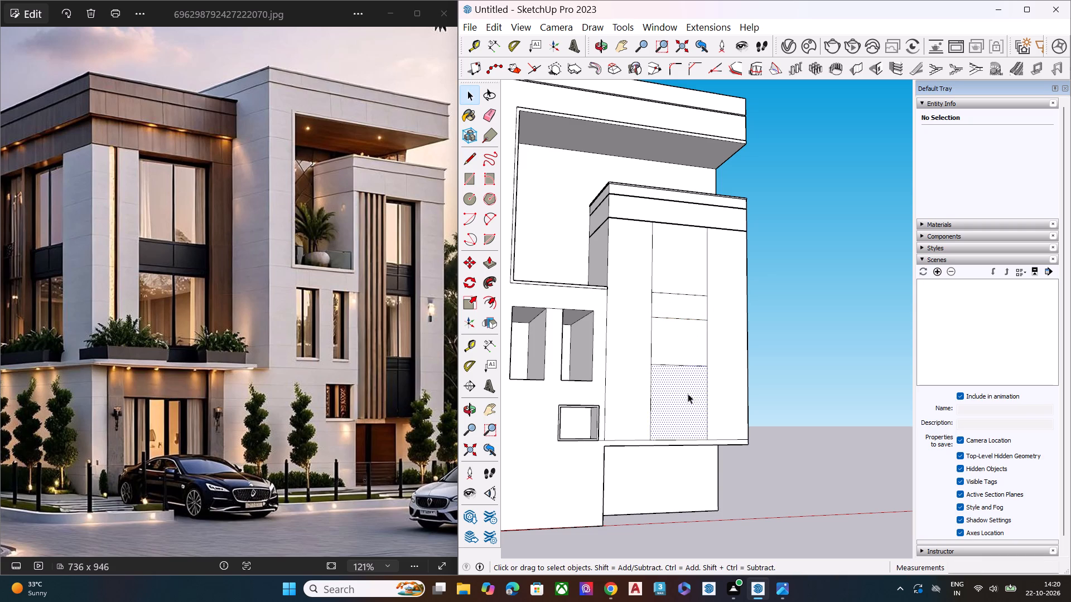
key("s")
left_click(679, 365)
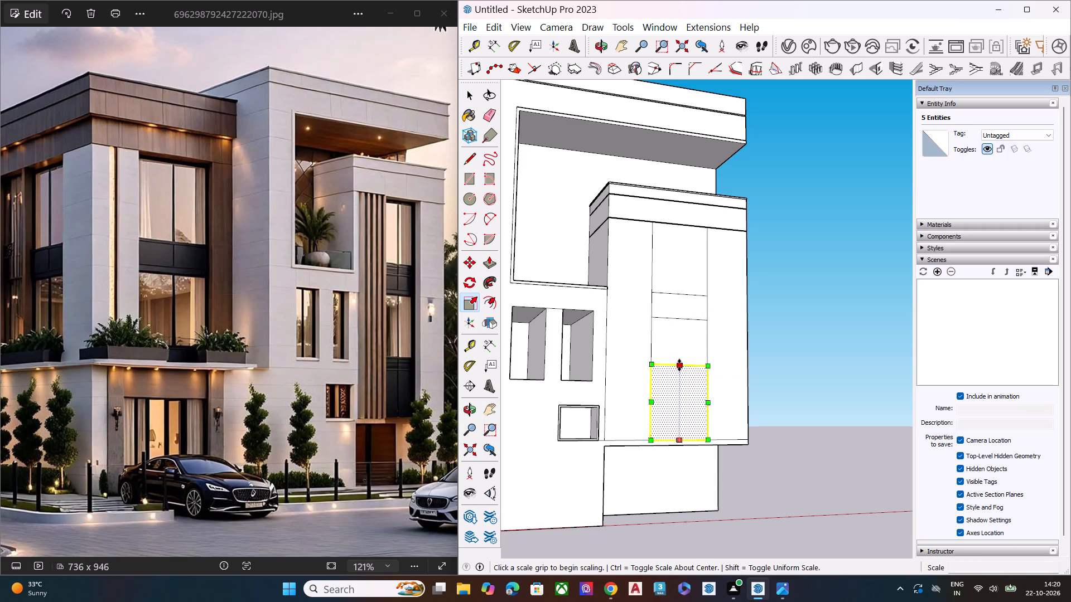
left_click(680, 376)
key("space")
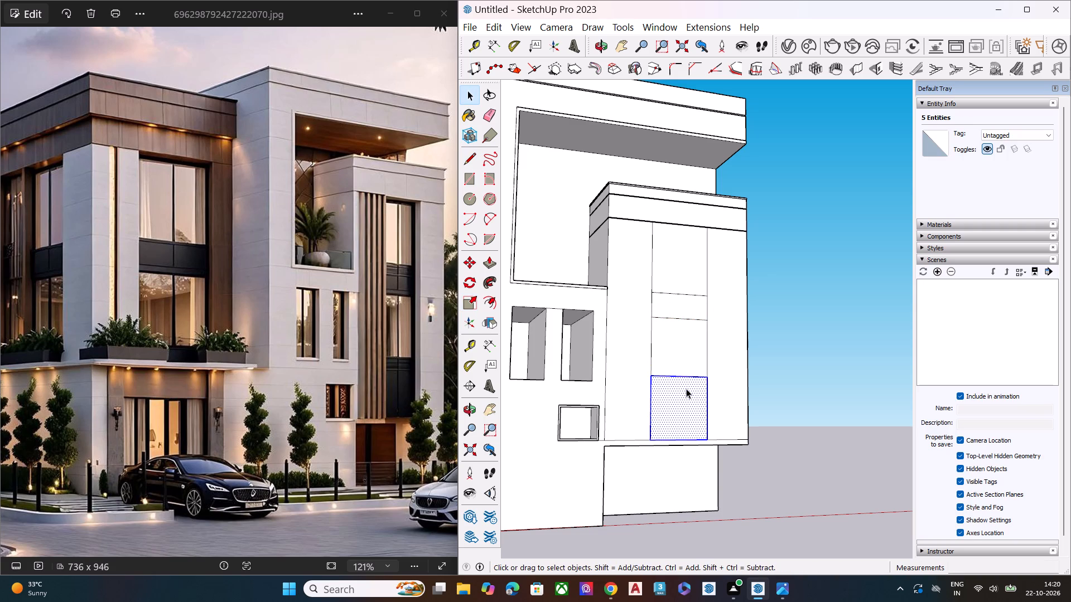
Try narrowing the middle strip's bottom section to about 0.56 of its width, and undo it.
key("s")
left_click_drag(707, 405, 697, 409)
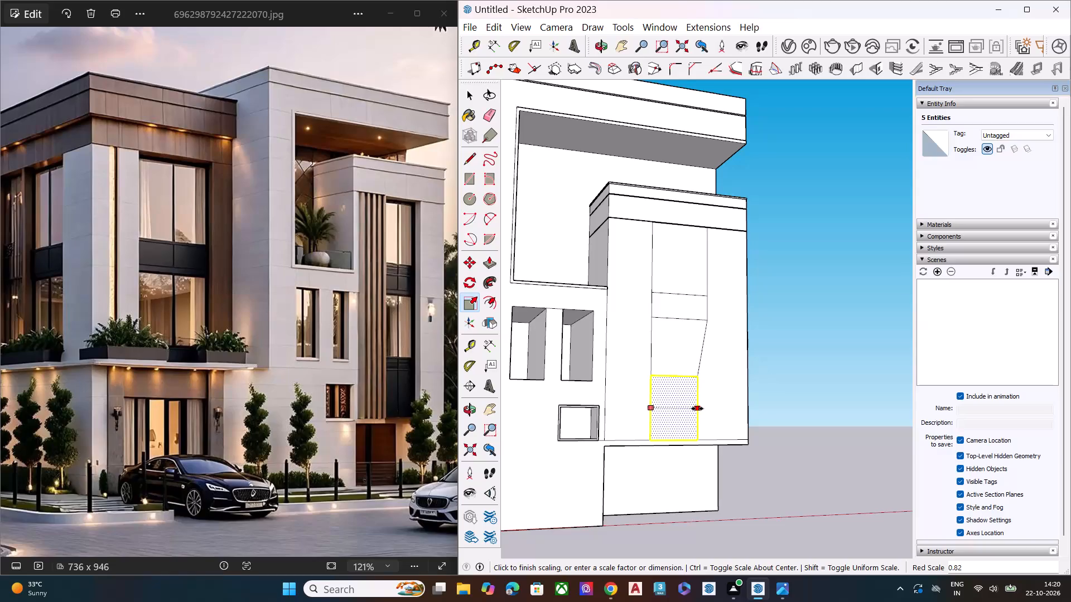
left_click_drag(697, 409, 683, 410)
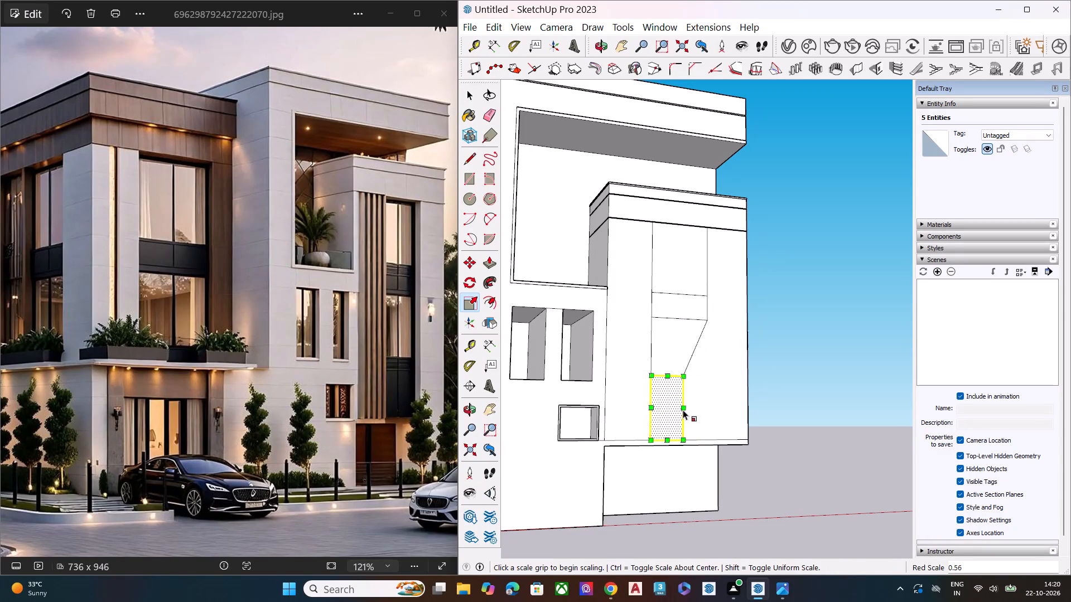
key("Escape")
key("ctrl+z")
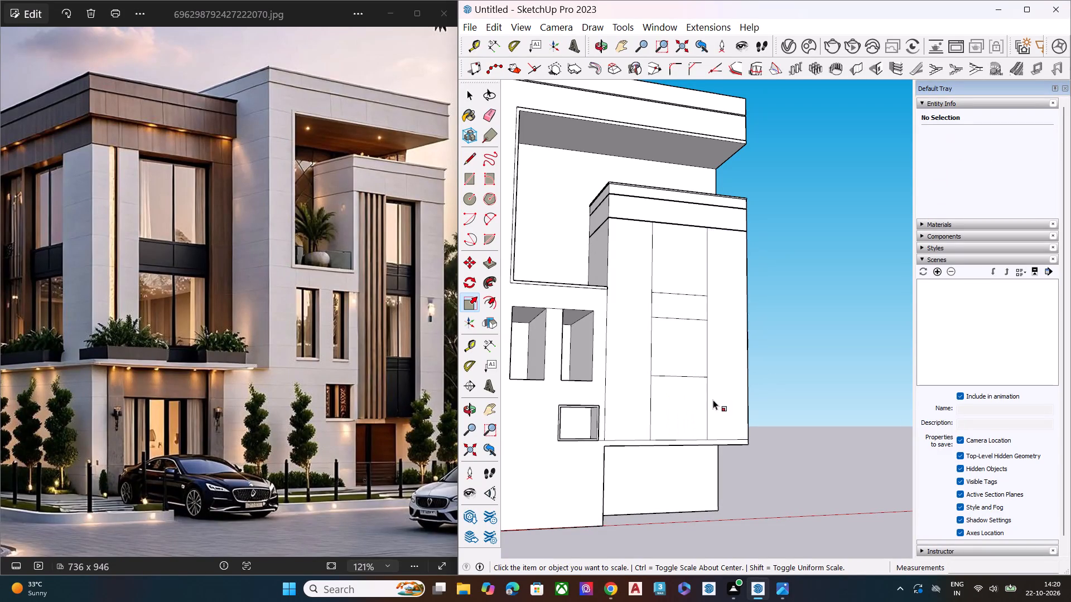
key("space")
Scale the narrow panel between the two upper lines to about 0.8 of its height, raising its lower edge.
left_click(807, 355)
middle_click_drag(649, 333, 808, 355)
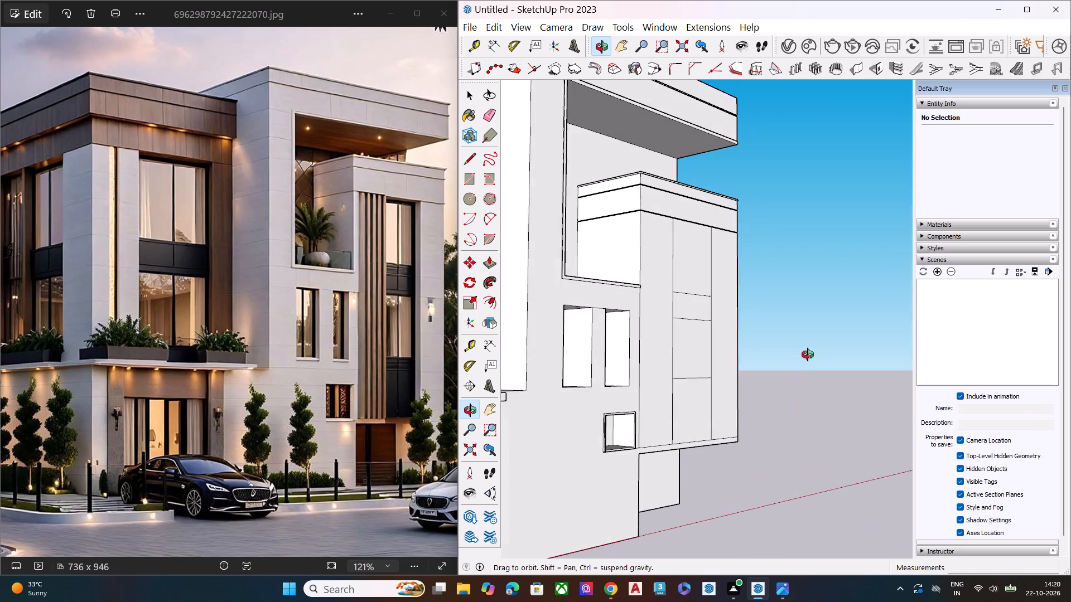
middle_click_drag(808, 355, 808, 354)
scroll(708, 274, "up", 2)
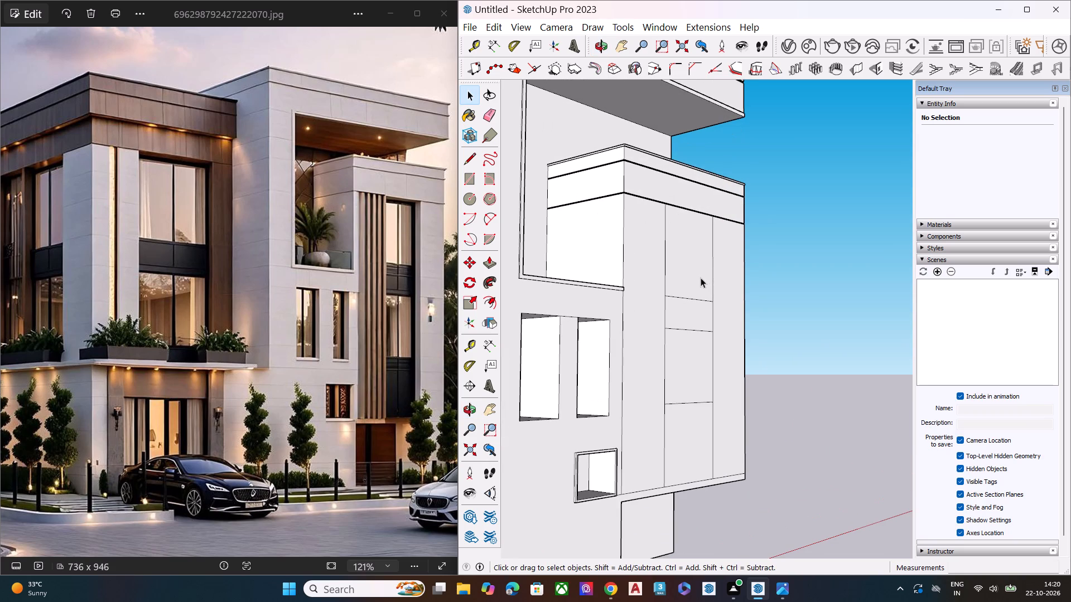
double_click(694, 323)
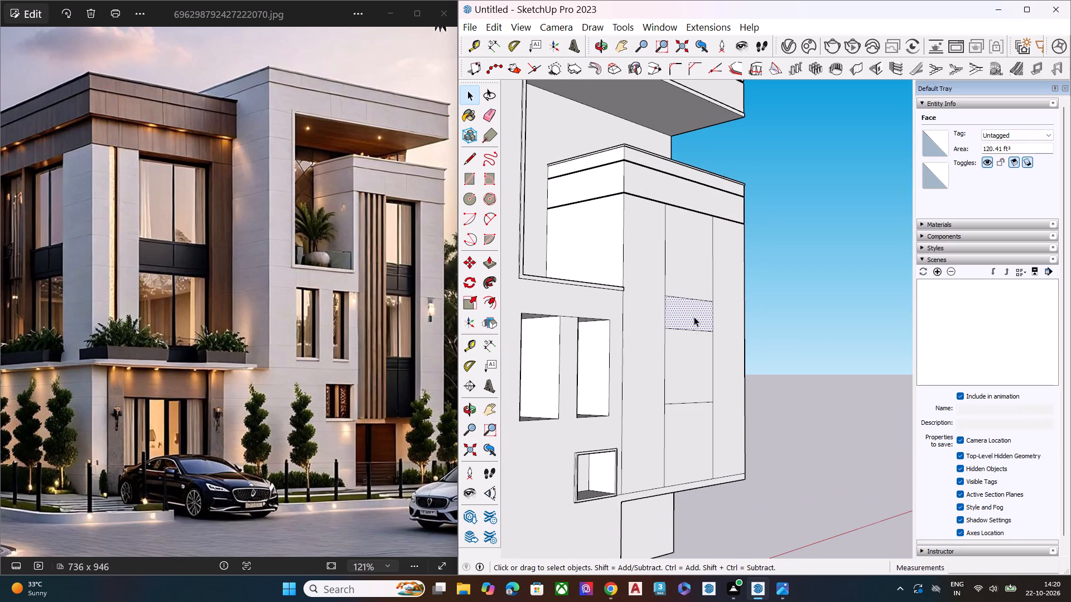
scroll(696, 313, "up", 2)
scroll(696, 313, "down", 3)
scroll(696, 313, "up", 2)
double_click(696, 313)
key("s")
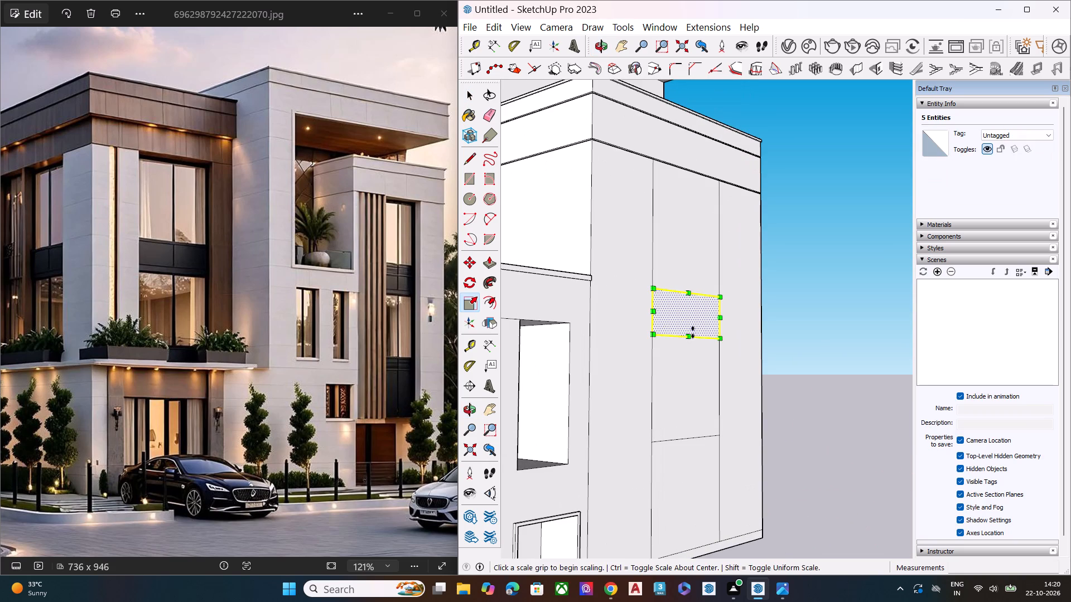
left_click_drag(688, 336, 688, 329)
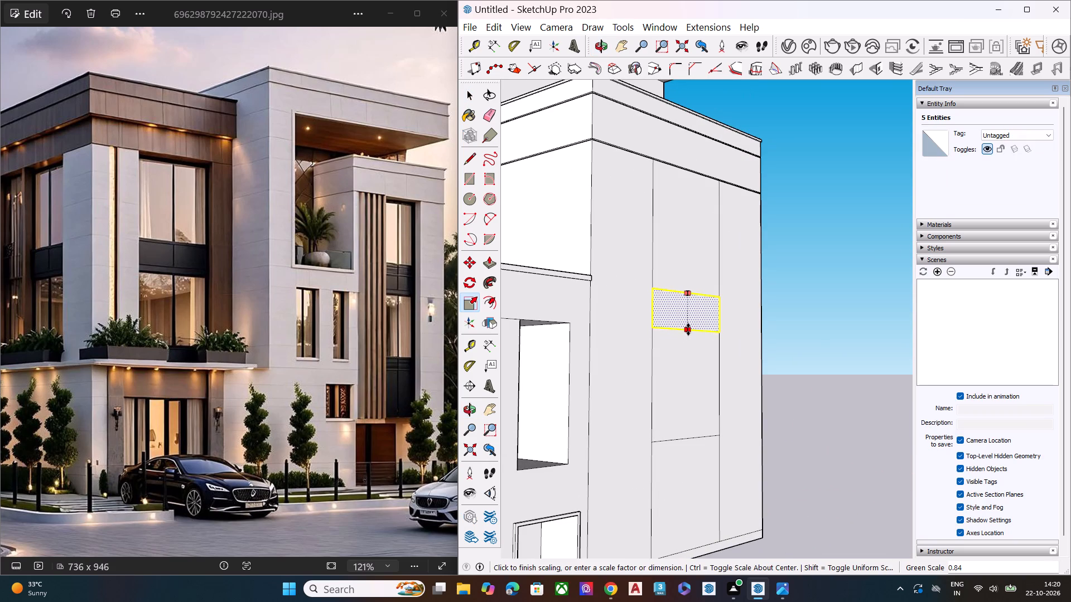
left_click_drag(688, 329, 689, 327)
key("space")
left_click(837, 342)
Scale the middle strip's bottom section to about 0.9 of its height, lowering its top edge.
scroll(673, 318, "down", 2)
scroll(673, 318, "up", 2)
scroll(673, 318, "down", 5)
scroll(657, 428, "up", 5)
double_click(683, 425)
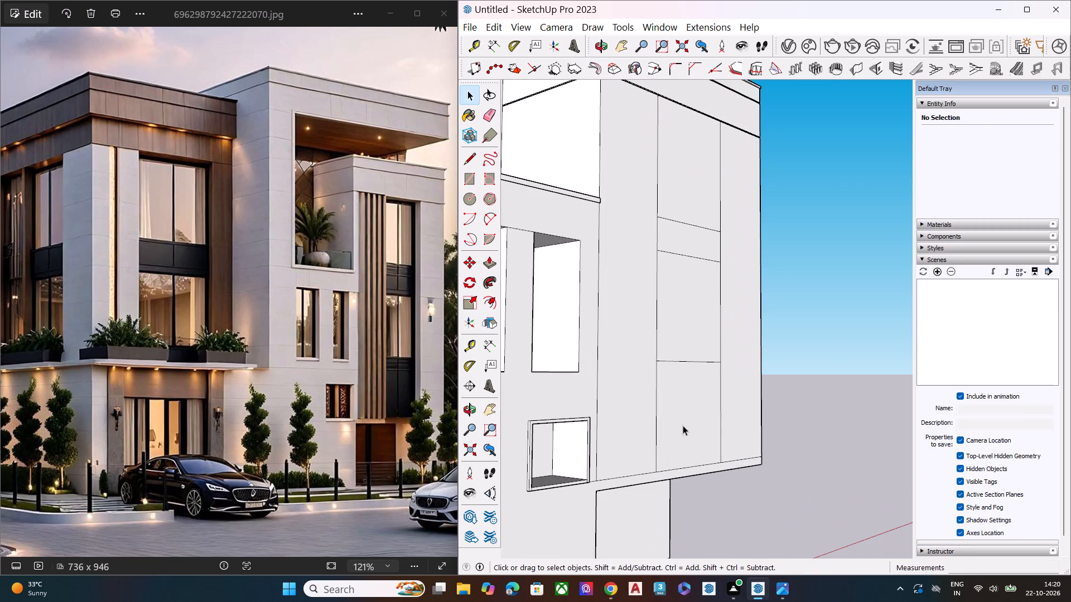
key("s")
left_click_drag(691, 362, 692, 375)
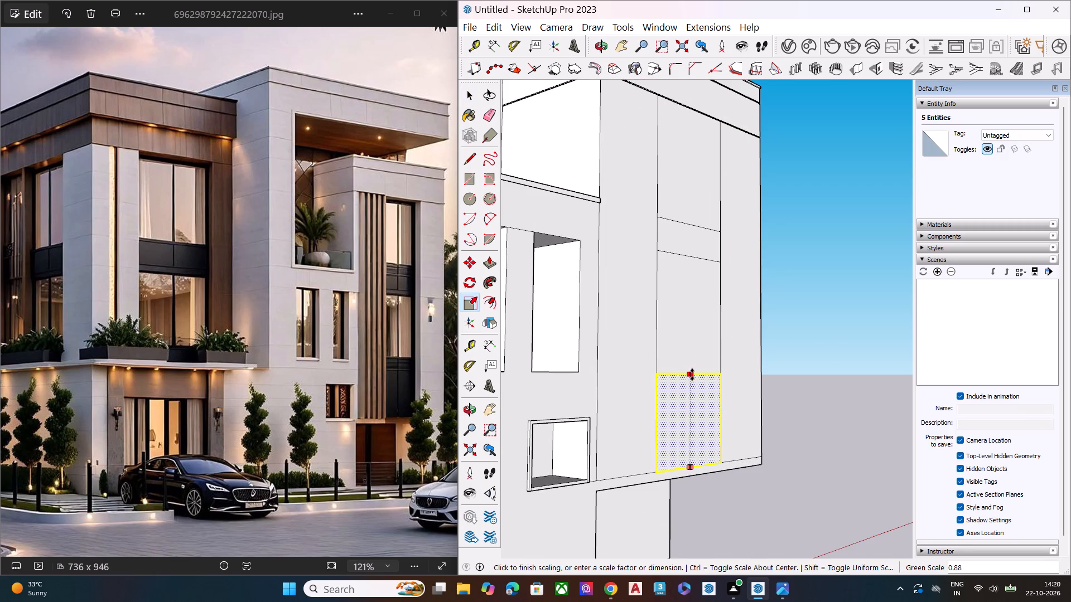
left_click_drag(692, 375, 696, 372)
key("space")
left_click(819, 370)
Examine the divided bay front and the whole facade from several angles against the reference photo.
scroll(713, 350, "down", 8)
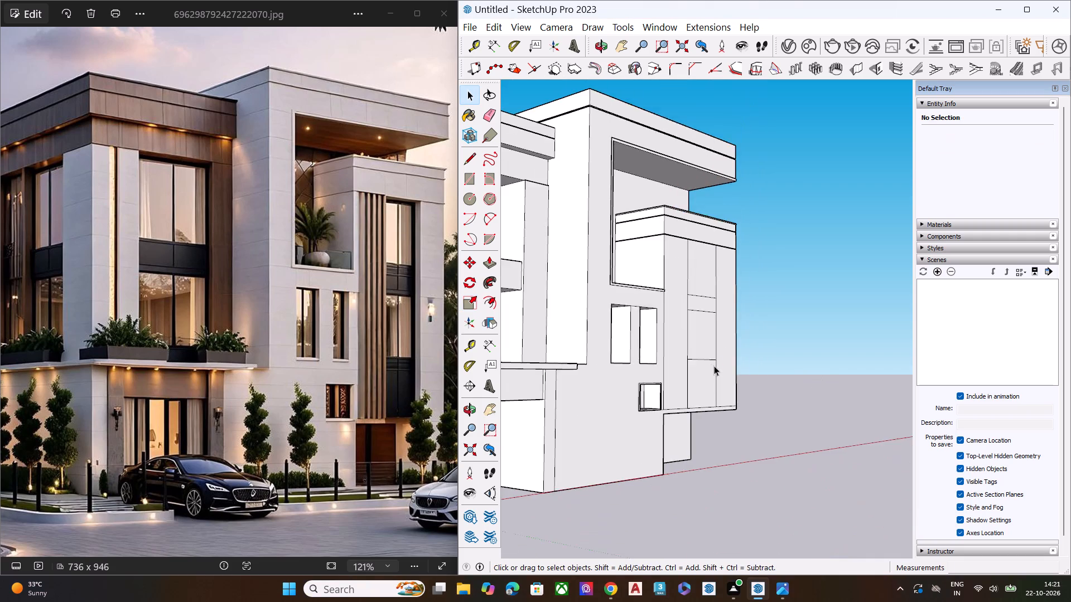
middle_click_drag(714, 366, 635, 467)
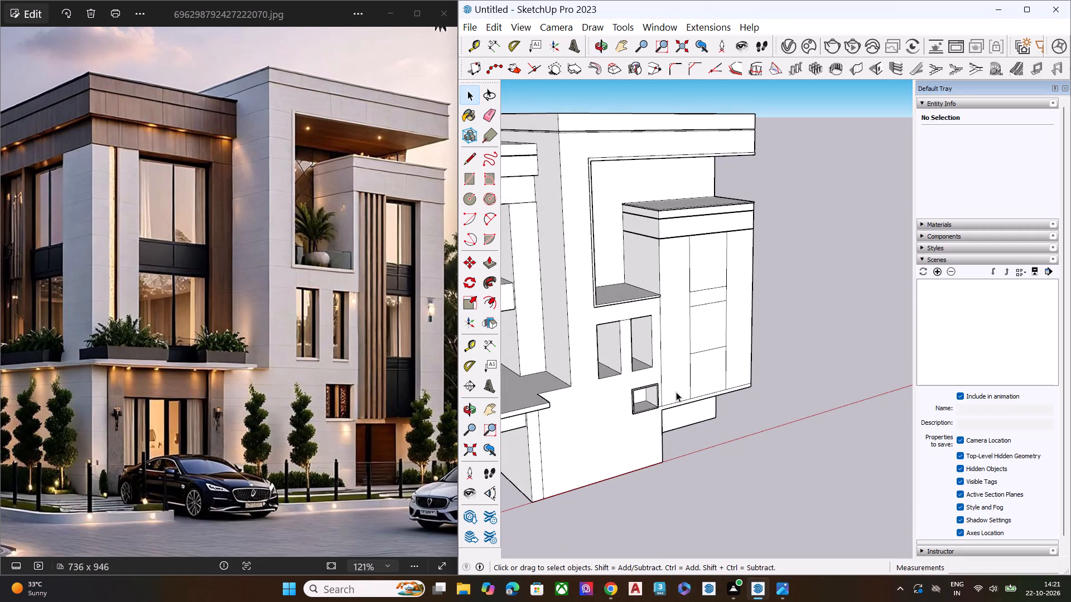
scroll(676, 392, "down", 6)
middle_click_drag(679, 392, 673, 401)
key("space")
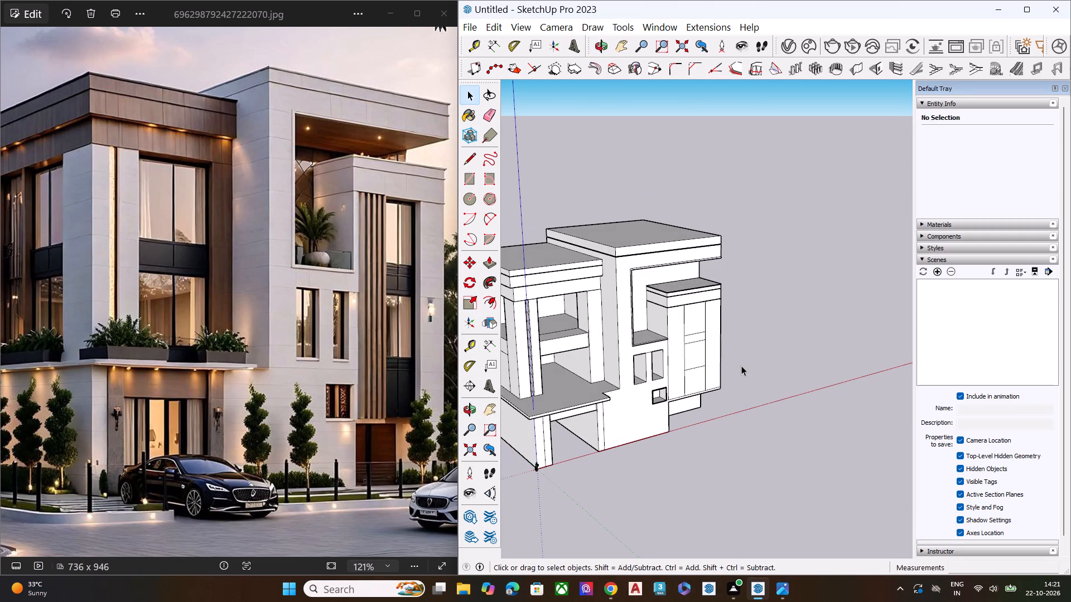
double_click(741, 366)
key("space")
scroll(737, 369, "down", 1)
middle_click_drag(731, 370, 486, 385)
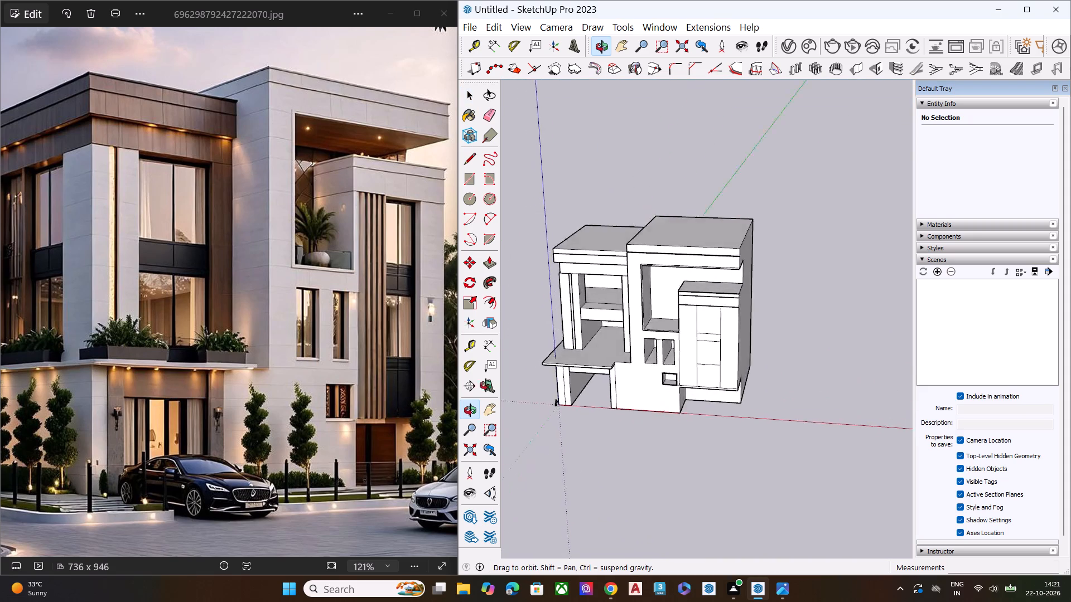
middle_click_drag(486, 385, 594, 280)
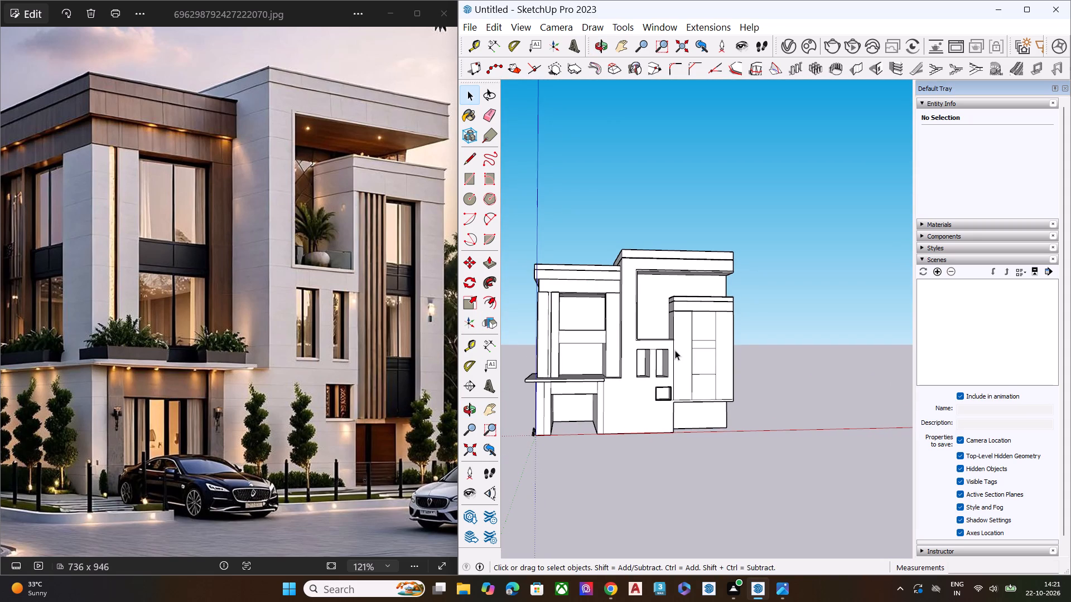
middle_click_drag(676, 350, 770, 335)
scroll(491, 322, "up", 11)
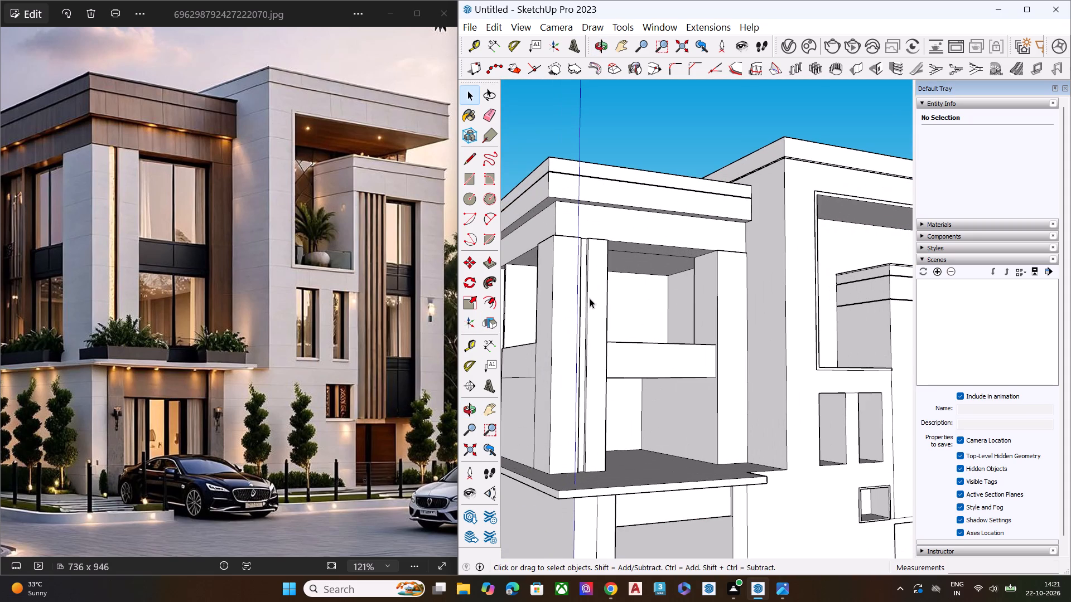
scroll(596, 325, "down", 6)
scroll(680, 362, "down", 7)
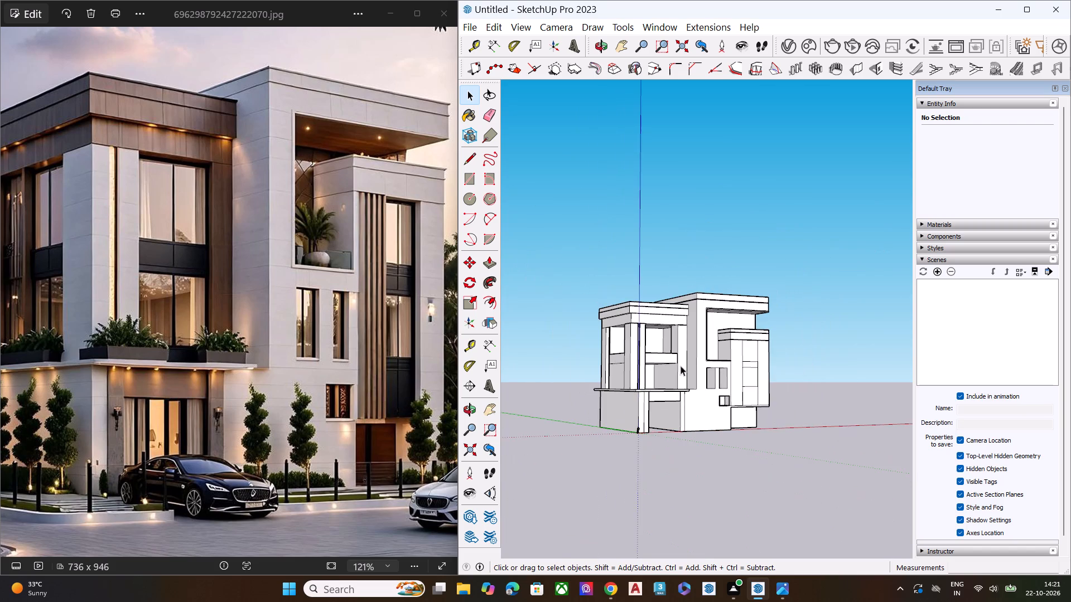
Push the wall face below the horizontal band in the corner block's side opening inward, behind the band.
middle_click_drag(599, 365, 631, 357)
scroll(631, 357, "up", 7)
scroll(599, 388, "up", 8)
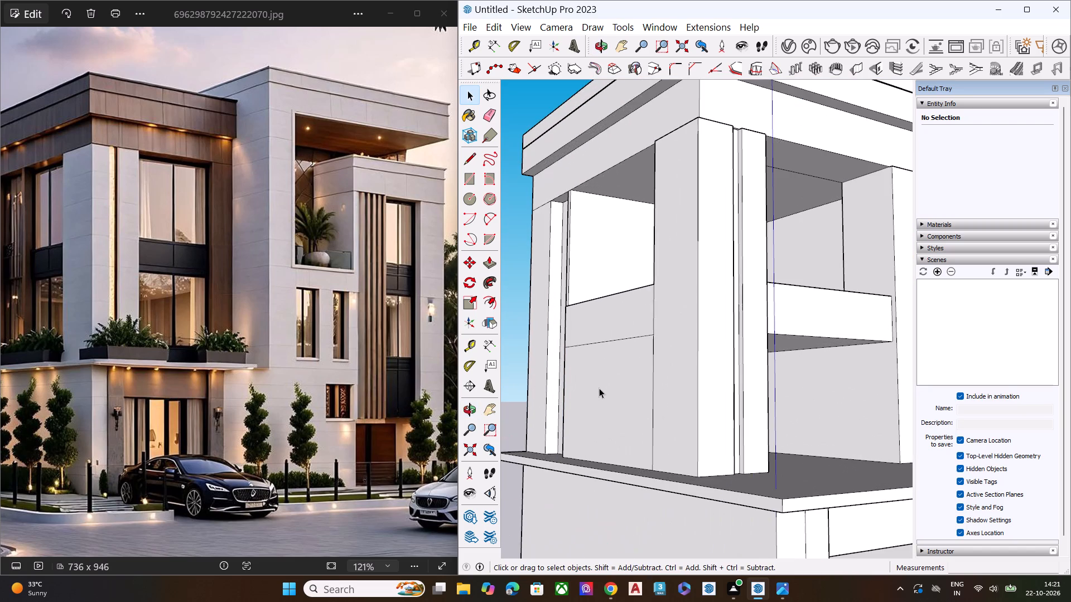
middle_click_drag(682, 387, 732, 407)
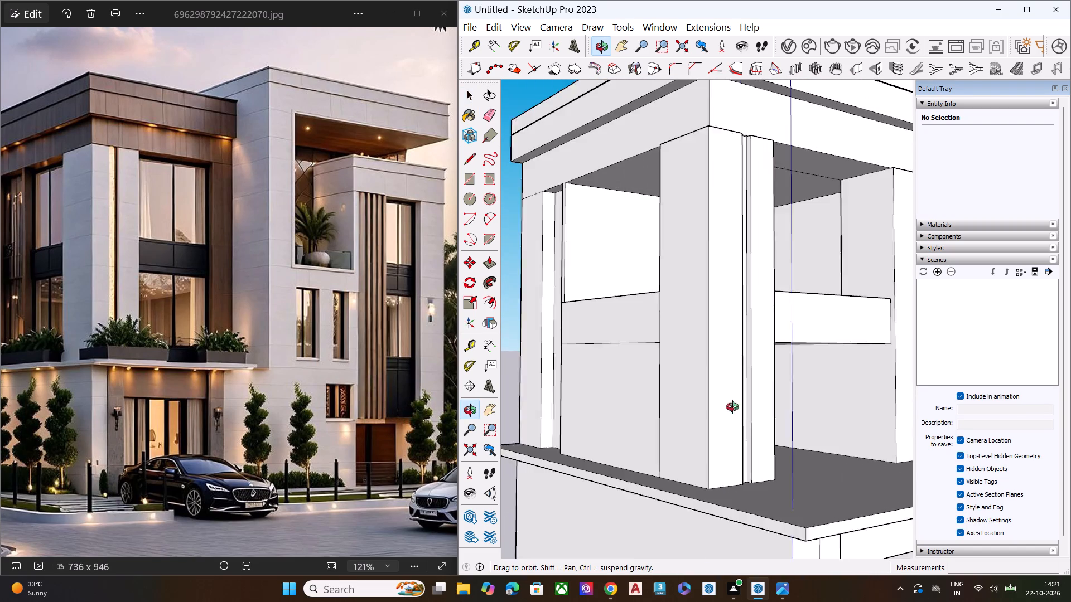
middle_click_drag(732, 407, 736, 407)
left_click(624, 391)
key("p")
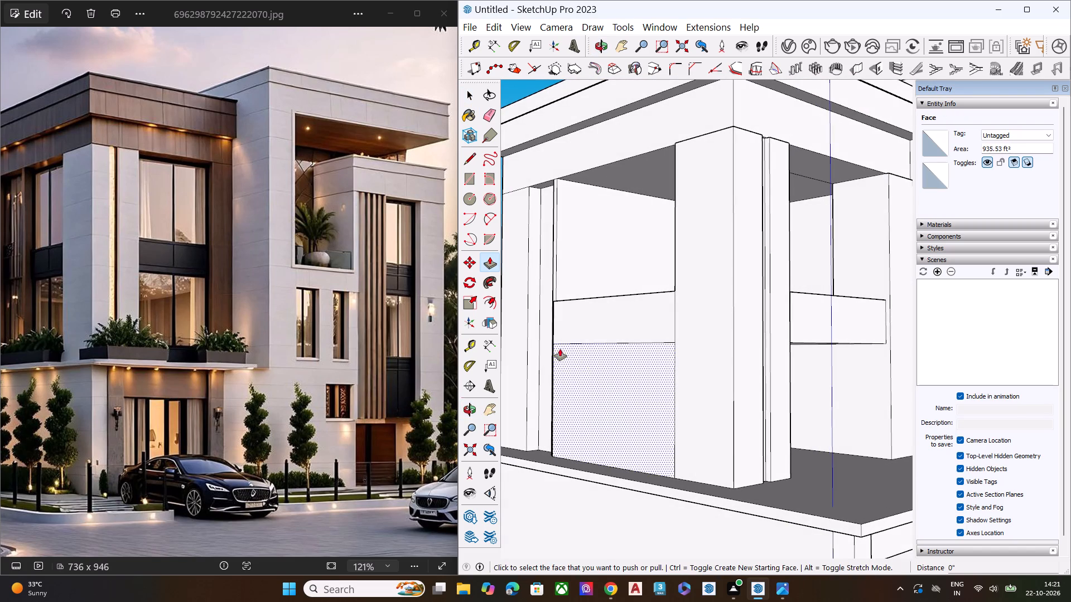
left_click(558, 344)
left_click(630, 392)
left_click(558, 346)
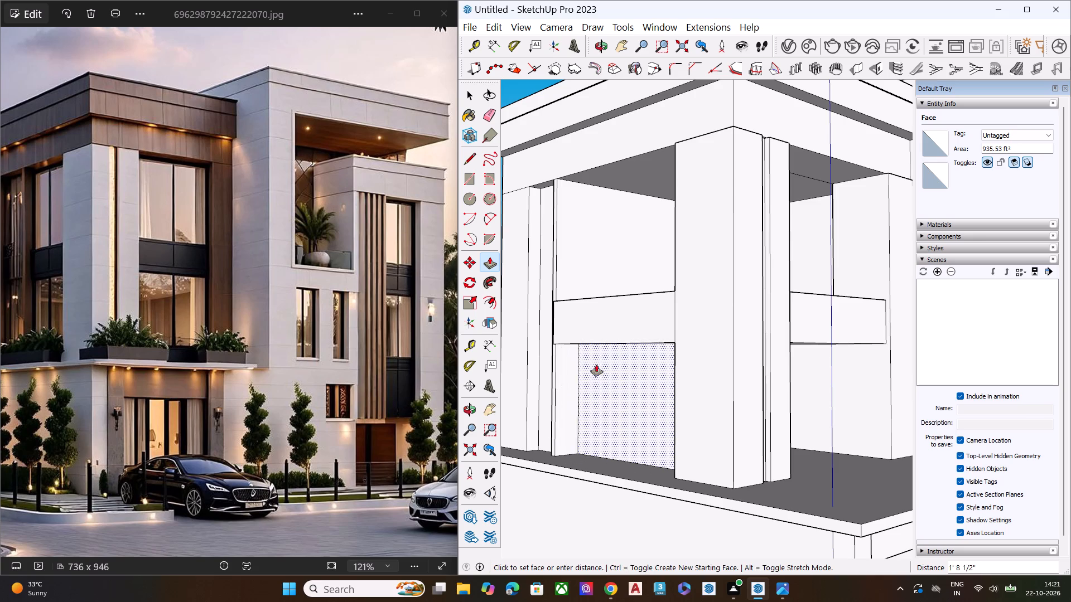
left_click(634, 389)
key("space")
Delete the leftover edges on the recess's side wall and on the underside of the horizontal band.
middle_click_drag(687, 389, 729, 361)
scroll(653, 381, "up", 3)
scroll(581, 382, "down", 3)
scroll(581, 382, "up", 3)
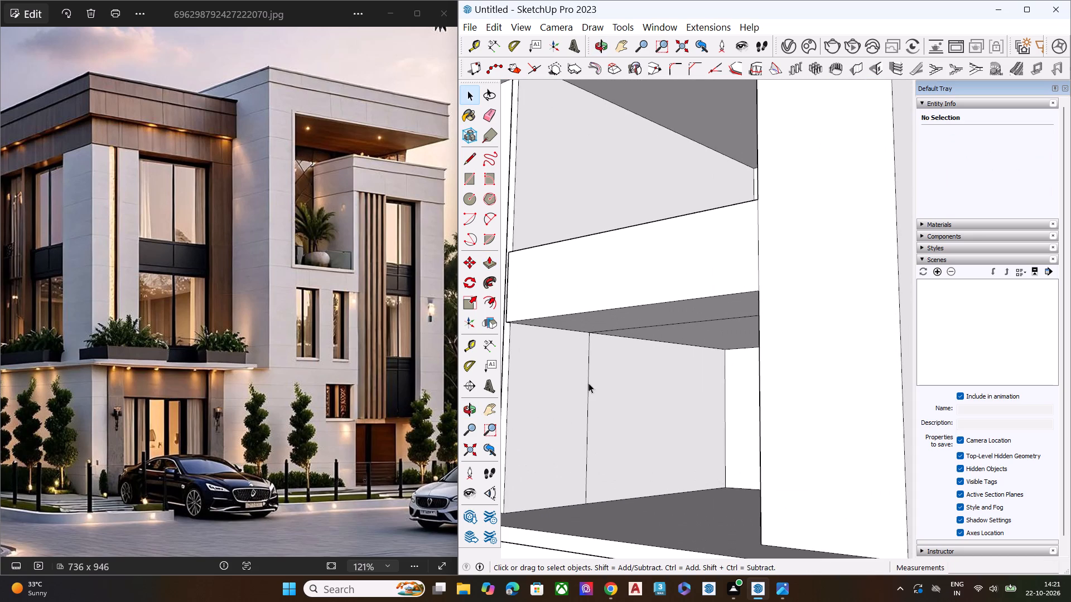
left_click(588, 383)
key("Delete")
middle_click_drag(612, 320, 699, 202)
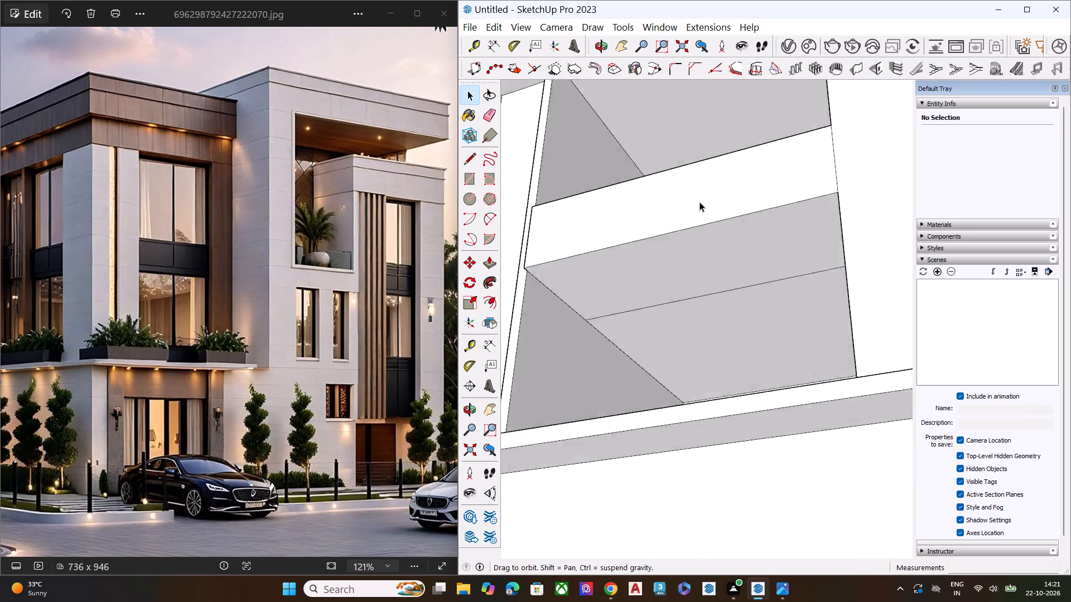
middle_click_drag(699, 202, 699, 202)
scroll(699, 202, "up", 3)
scroll(704, 284, "down", 1)
scroll(704, 288, "up", 3)
left_click(707, 310)
key("Delete")
scroll(658, 313, "down", 7)
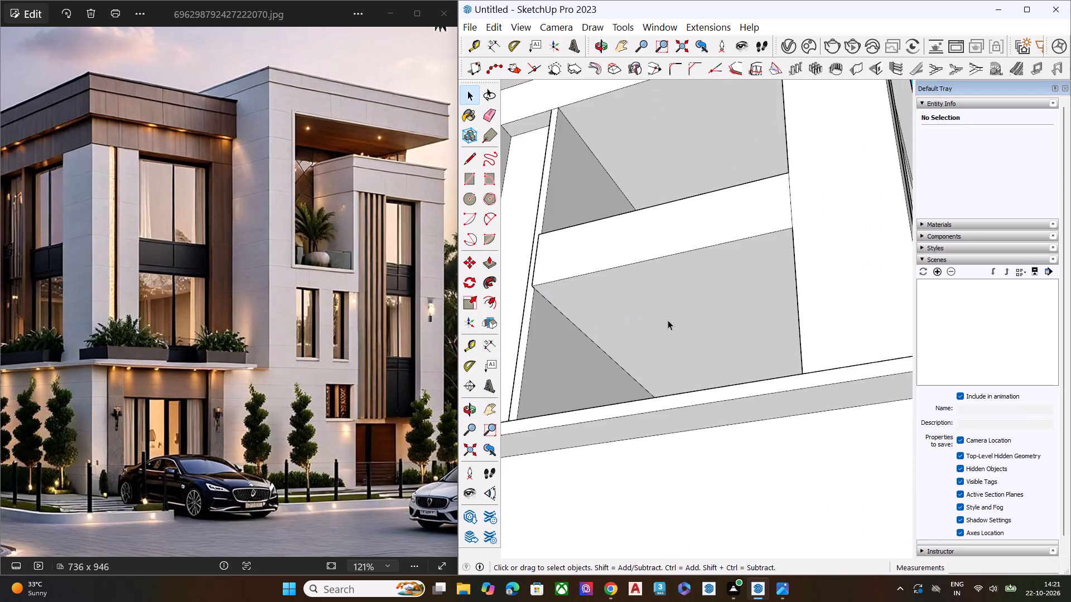
Examine the corner block's recessed openings and horizontal bands from its side and front.
middle_click_drag(677, 329, 693, 450)
key("space")
scroll(626, 333, "down", 9)
middle_click_drag(722, 372, 587, 448)
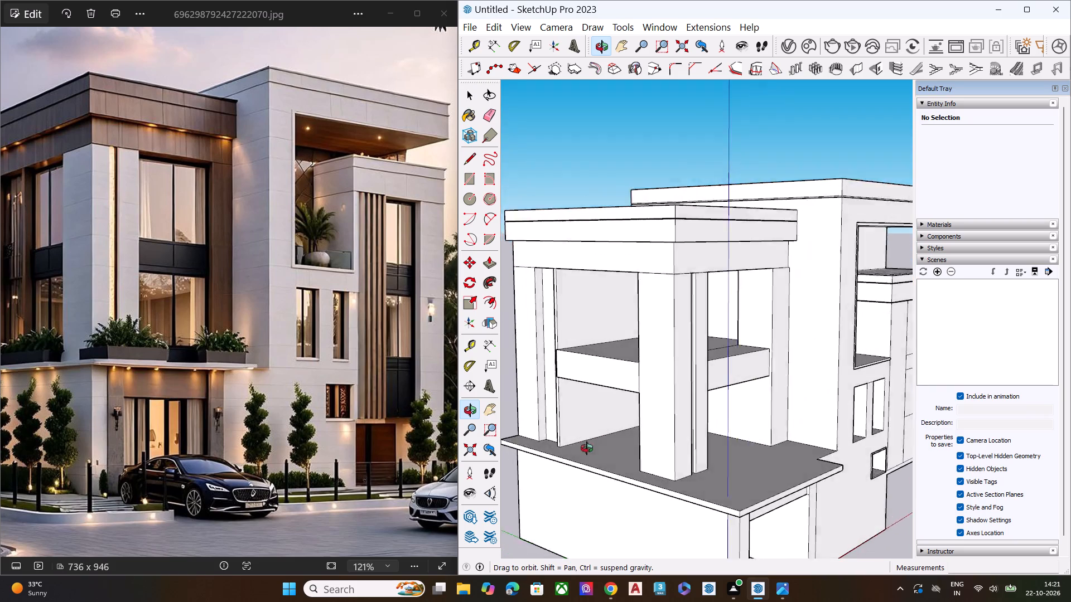
middle_click_drag(587, 448, 443, 484)
scroll(600, 366, "up", 8)
middle_click_drag(602, 367, 692, 475)
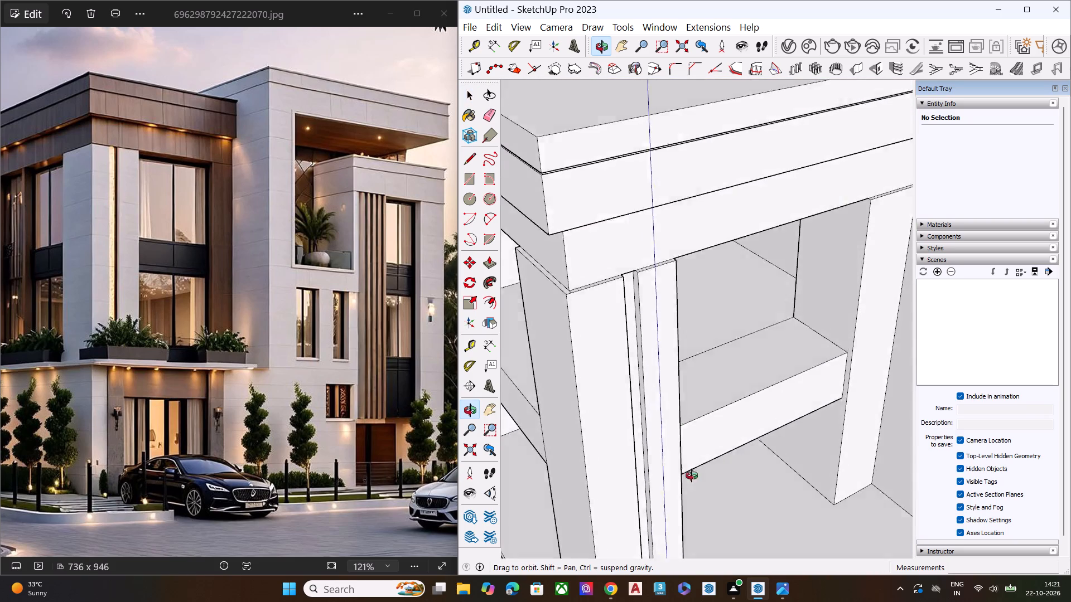
middle_click_drag(692, 475, 1070, 425)
Inspect the top surface edge of the corner block's horizontal band where it meets the columns.
scroll(730, 424, "up", 3)
scroll(730, 424, "down", 1)
scroll(730, 424, "up", 3)
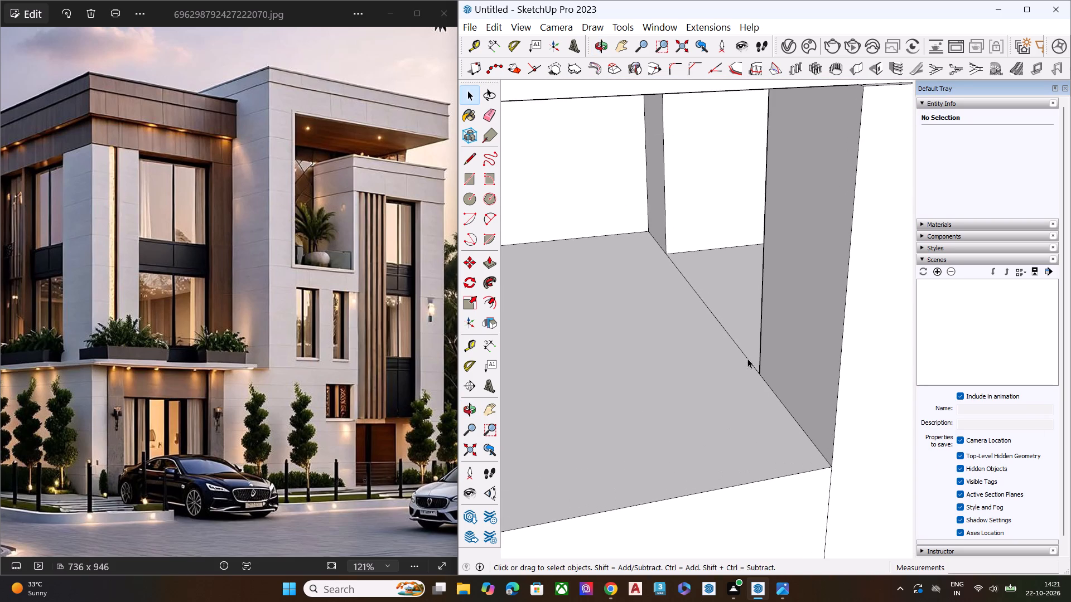
left_click(747, 358)
scroll(740, 361, "down", 6)
key("space")
middle_click_drag(730, 387, 766, 418)
scroll(659, 395, "down", 1)
scroll(659, 395, "up", 2)
scroll(659, 393, "down", 2)
scroll(659, 391, "up", 1)
scroll(659, 390, "down", 5)
left_click(836, 349)
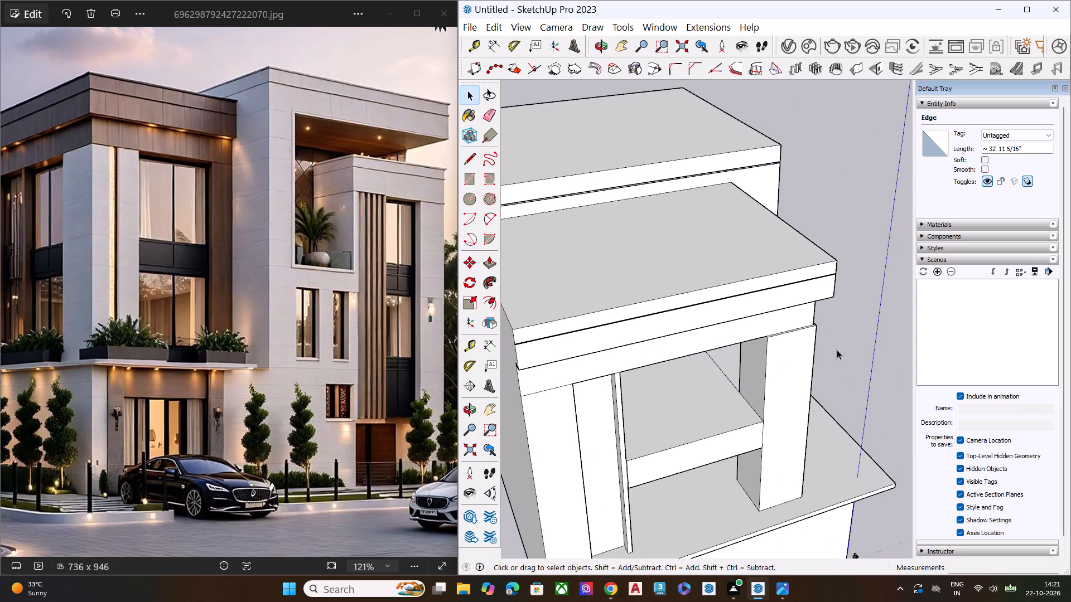
Draw a straight line about 38' 11" long across the top face of the corner block's horizontal band, from the column to the opposite side wall.
key("l")
scroll(743, 389, "up", 5)
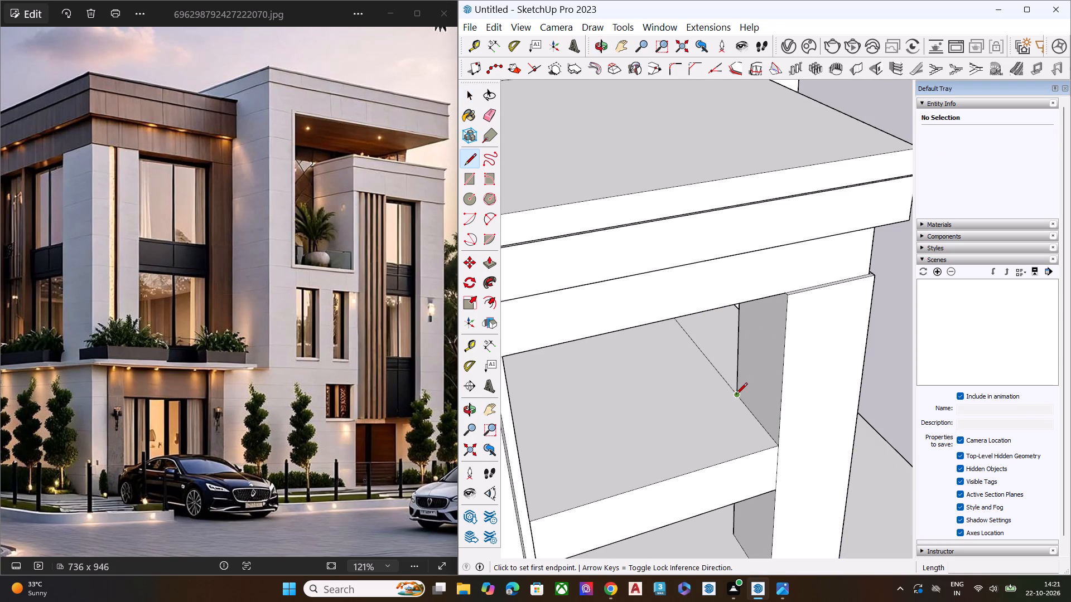
left_click(736, 395)
scroll(734, 401, "down", 6)
middle_click_drag(673, 454, 548, 467)
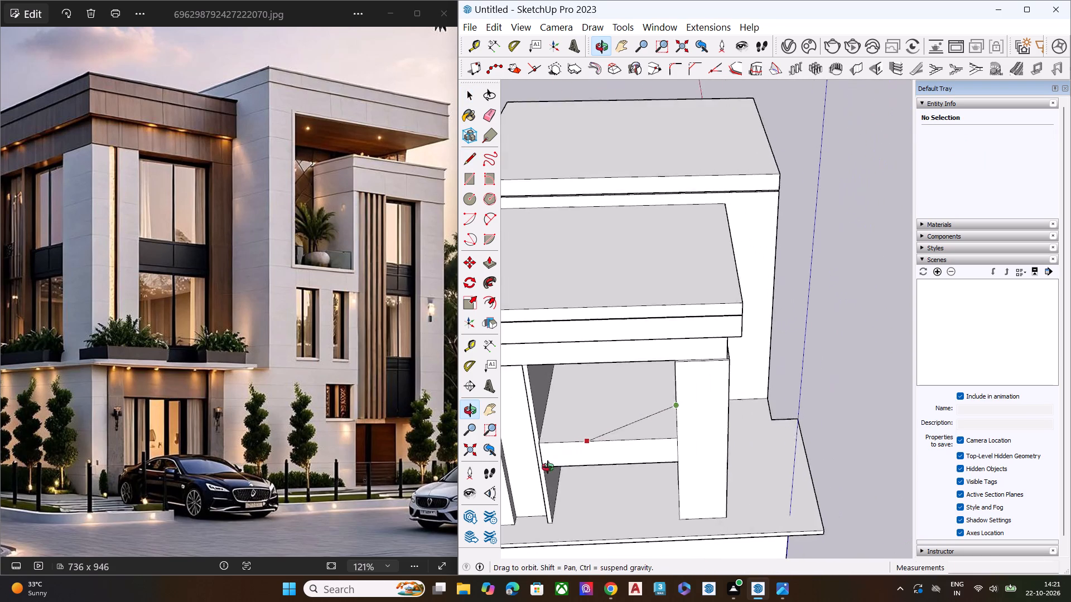
middle_click_drag(548, 467, 544, 467)
scroll(545, 431, "up", 4)
scroll(539, 428, "down", 1)
scroll(539, 428, "up", 2)
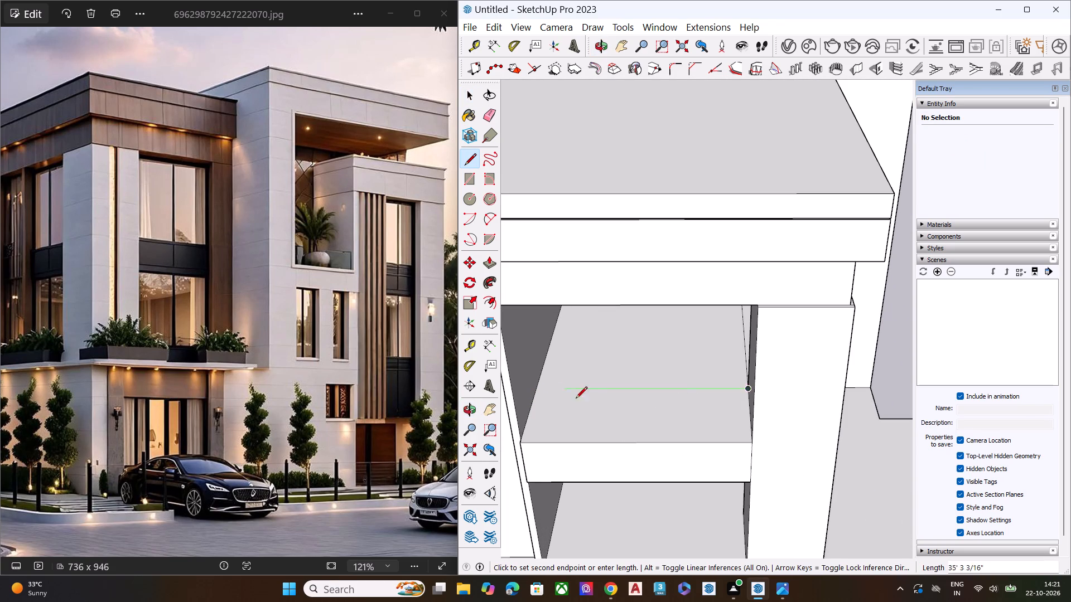
scroll(575, 399, "down", 6)
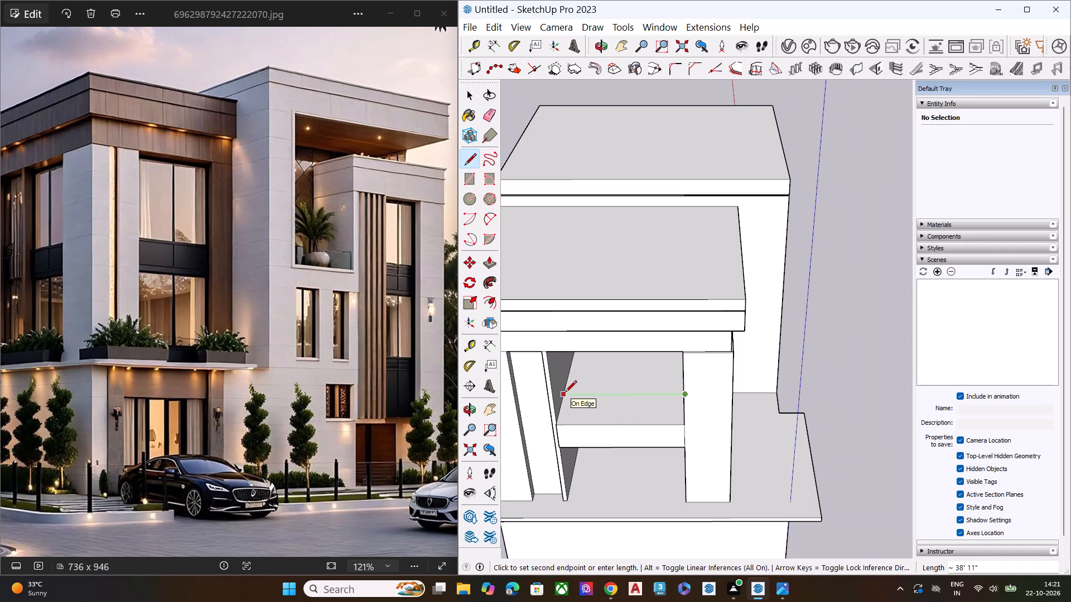
left_click(565, 393)
key("space")
Examine the corner block's horizontal band and openings from the front, below and above.
scroll(565, 393, "down", 9)
scroll(530, 419, "up", 1)
middle_click_drag(530, 419, 507, 291)
scroll(520, 335, "up", 7)
scroll(574, 355, "up", 2)
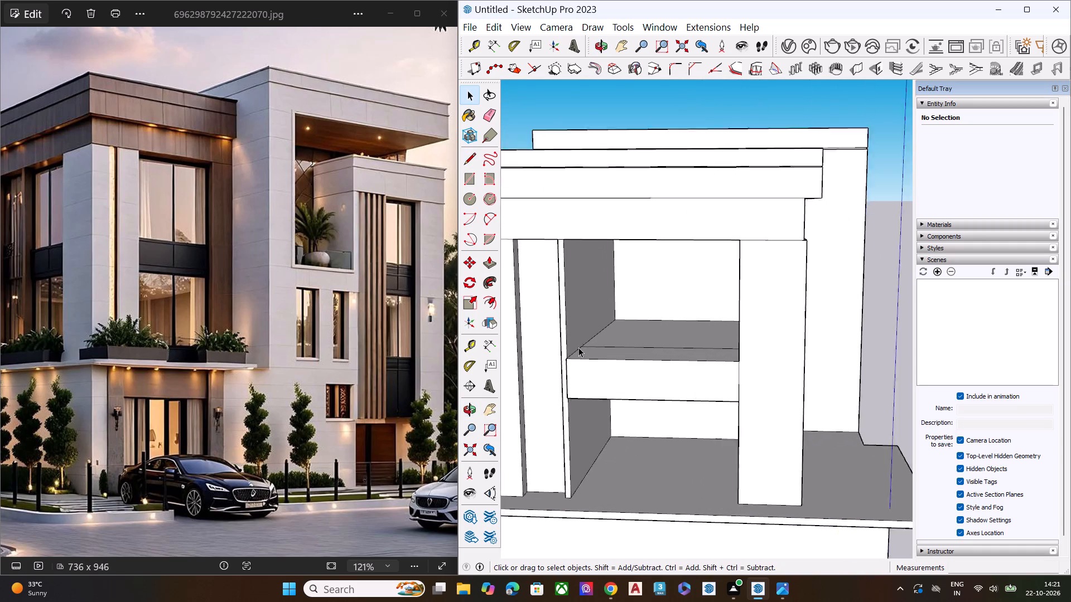
scroll(578, 347, "up", 4)
scroll(587, 296, "down", 4)
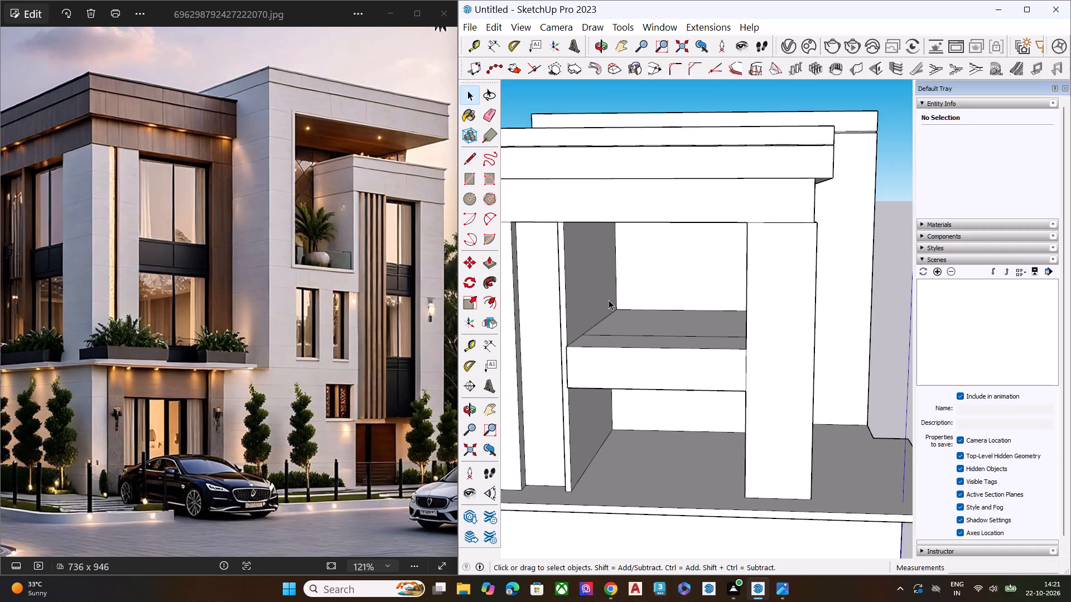
middle_click_drag(607, 299, 496, 305)
scroll(554, 293, "up", 1)
scroll(606, 313, "down", 8)
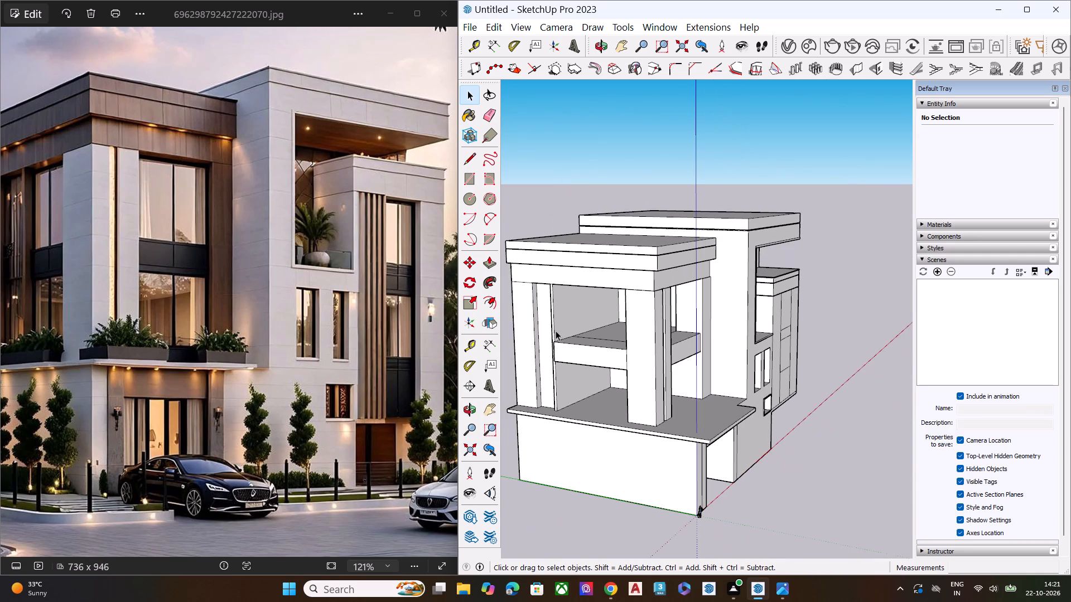
scroll(556, 329, "up", 1)
middle_click_drag(555, 328, 581, 276)
scroll(571, 332, "up", 6)
scroll(615, 334, "down", 1)
middle_click_drag(615, 344, 620, 449)
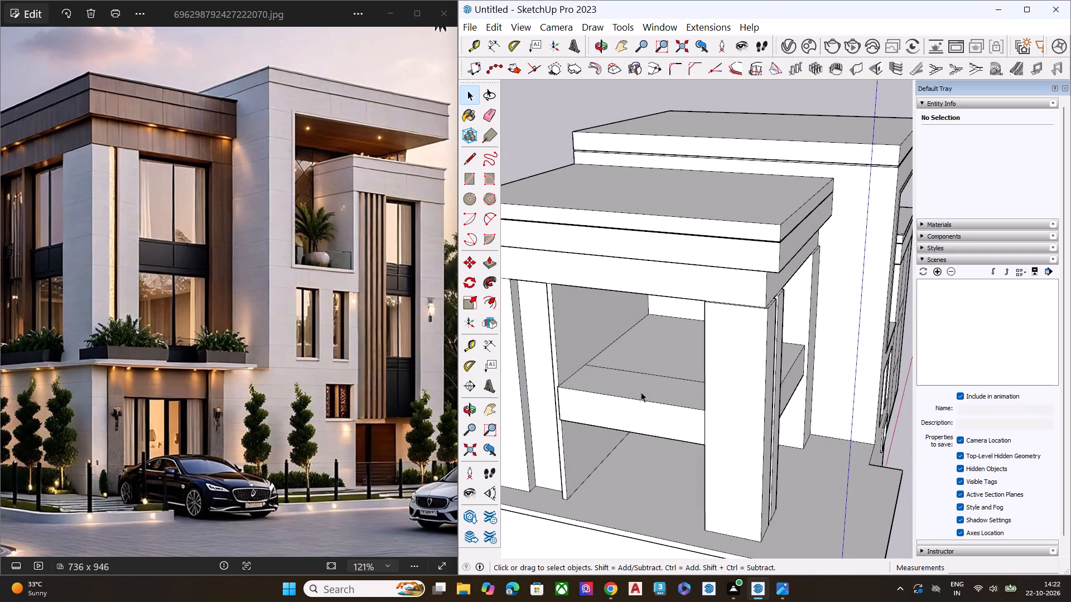
scroll(658, 367, "down", 5)
middle_click_drag(731, 401, 691, 313)
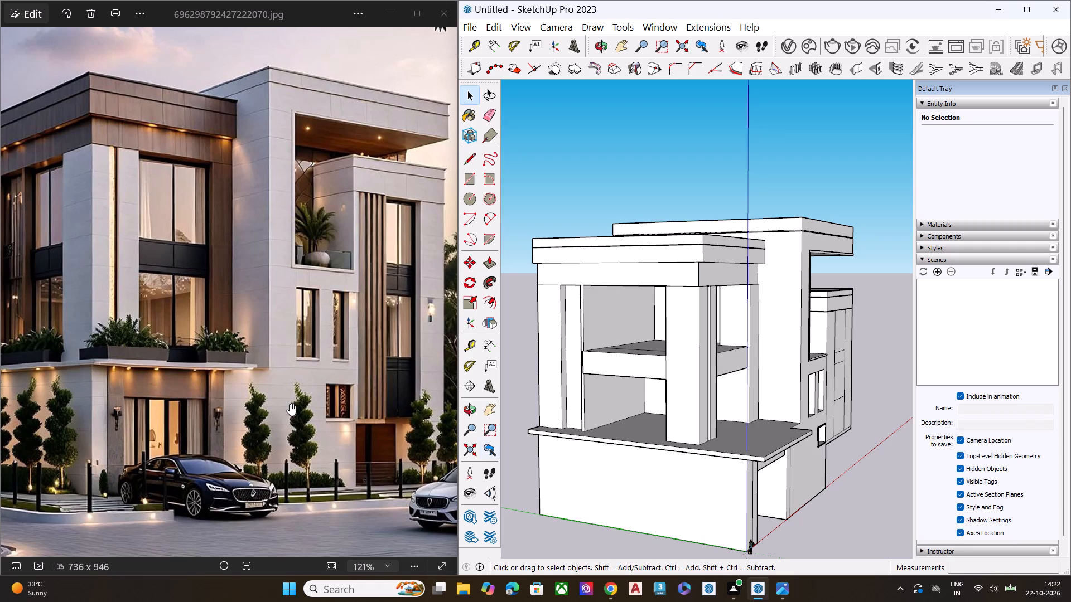
Compare the corner block's balcony ledge and window openings with the reference photo.
scroll(95, 361, "up", 12)
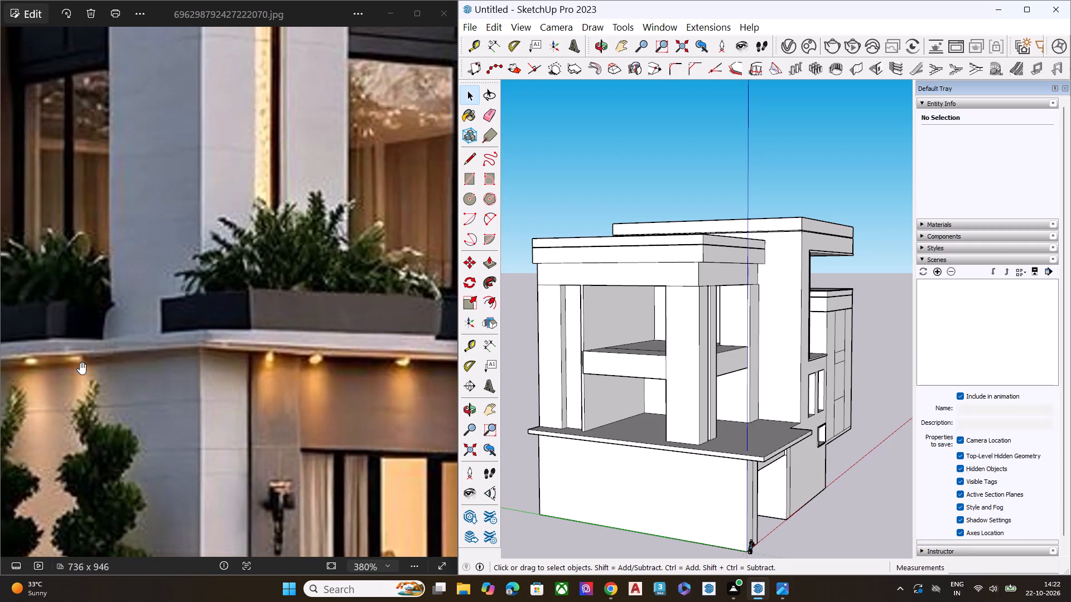
scroll(162, 373, "down", 9)
middle_click_drag(610, 435, 885, 423)
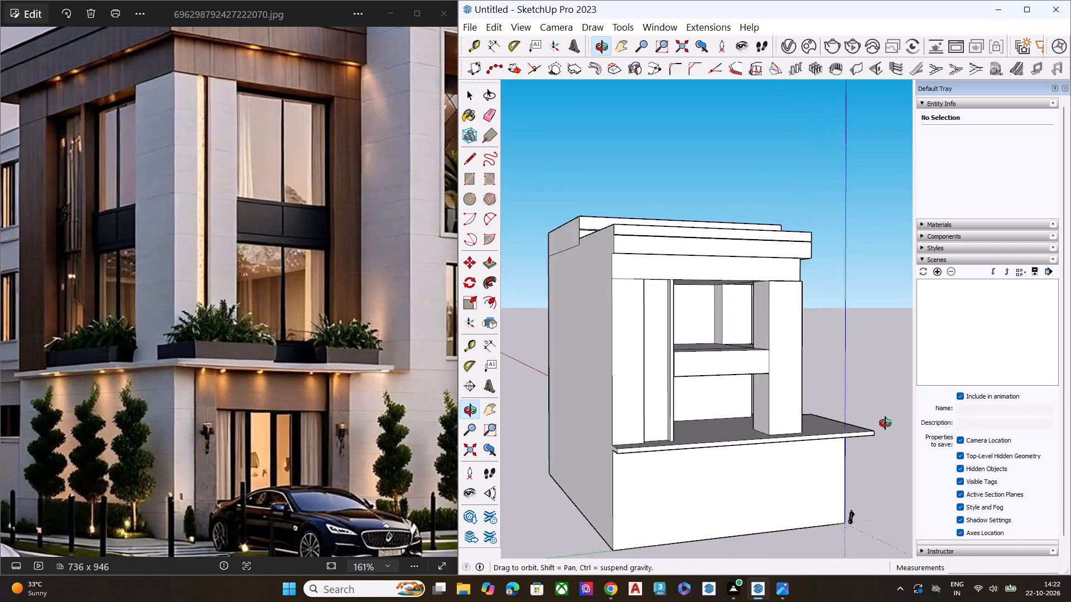
middle_click_drag(885, 423, 996, 424)
scroll(772, 424, "up", 6)
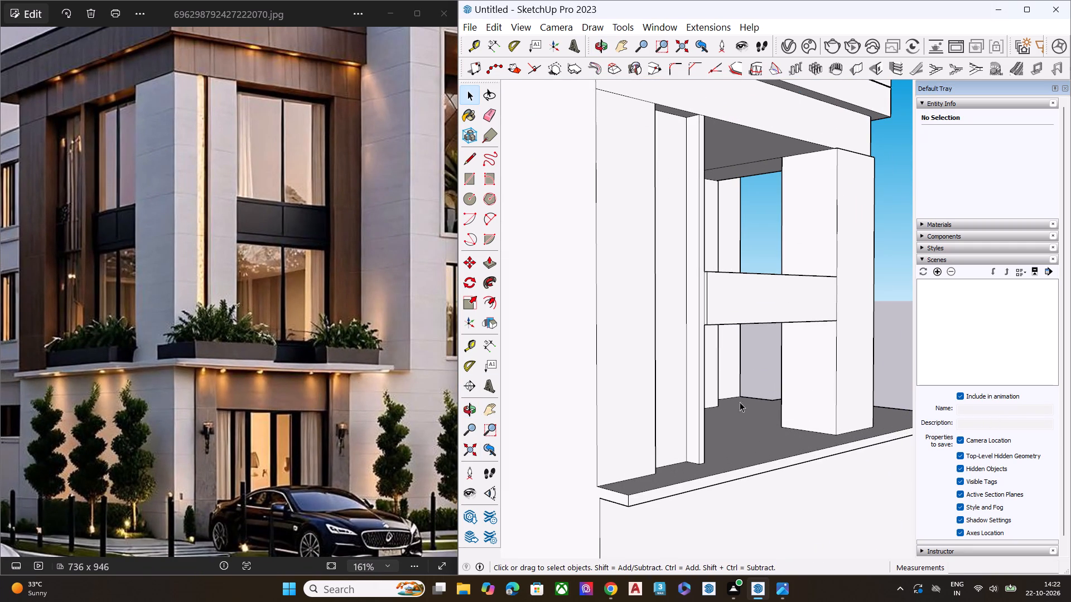
scroll(726, 402, "down", 7)
scroll(326, 380, "up", 3)
scroll(326, 380, "down", 5)
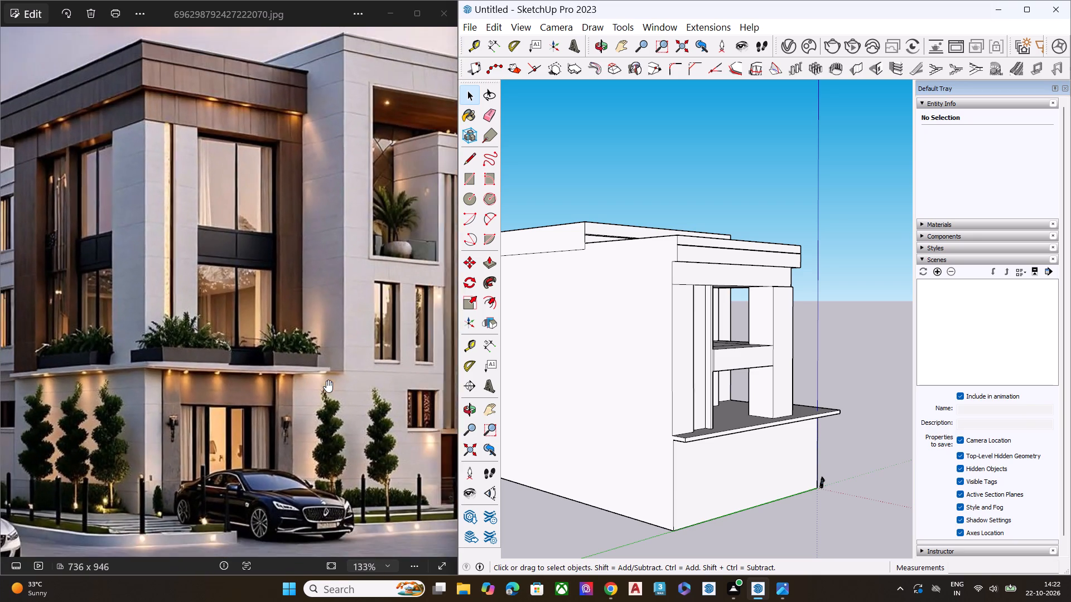
scroll(326, 380, "down", 6)
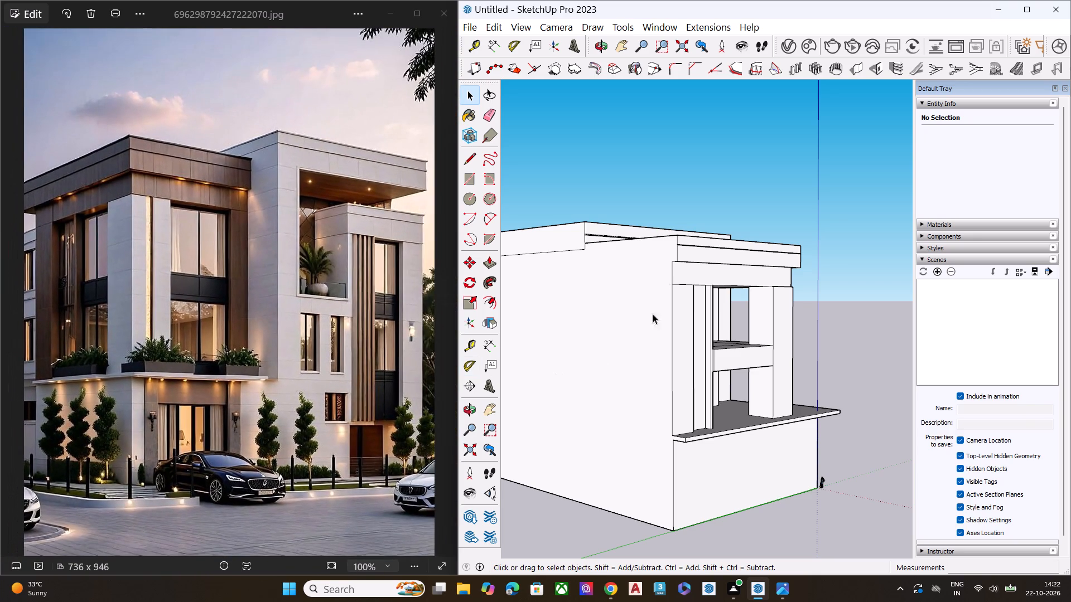
Inspect the roof step between the corner block and the taller block, and the overall massing from both sides.
scroll(665, 268, "up", 3)
middle_click_drag(775, 260, 821, 338)
scroll(541, 310, "up", 2)
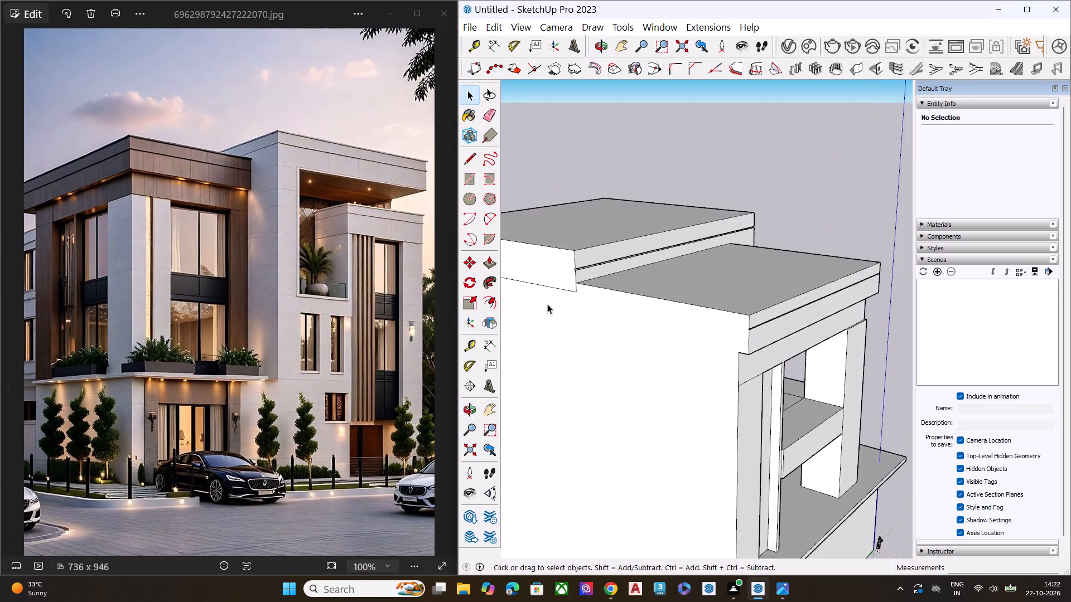
scroll(547, 304, "up", 8)
middle_click_drag(627, 281, 693, 289)
scroll(556, 284, "down", 3)
scroll(573, 284, "up", 2)
scroll(575, 283, "down", 6)
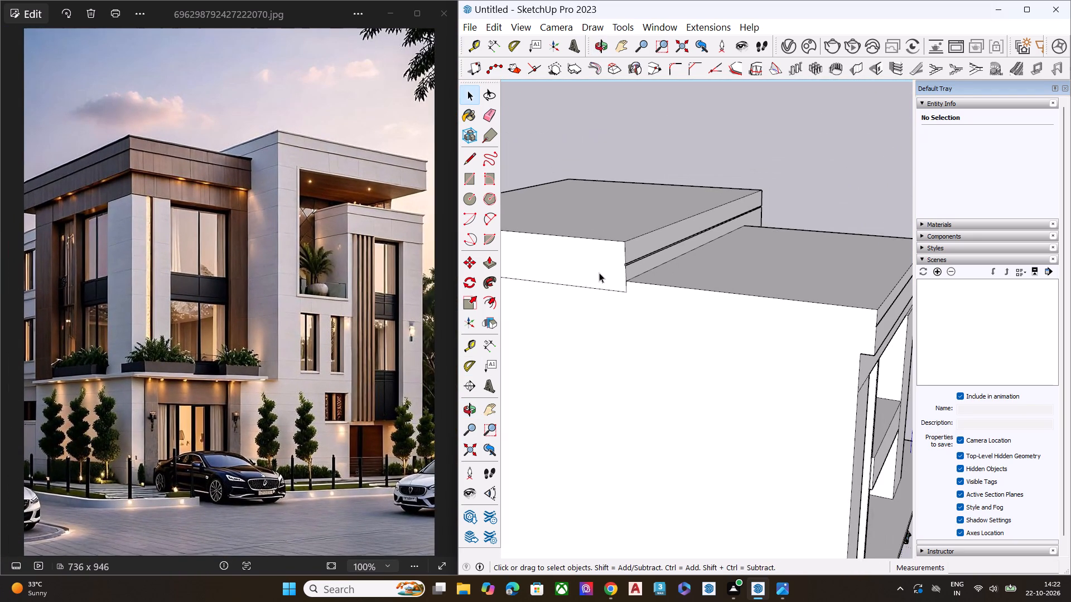
key("space")
scroll(647, 209, "down", 7)
middle_click_drag(691, 285, 513, 255)
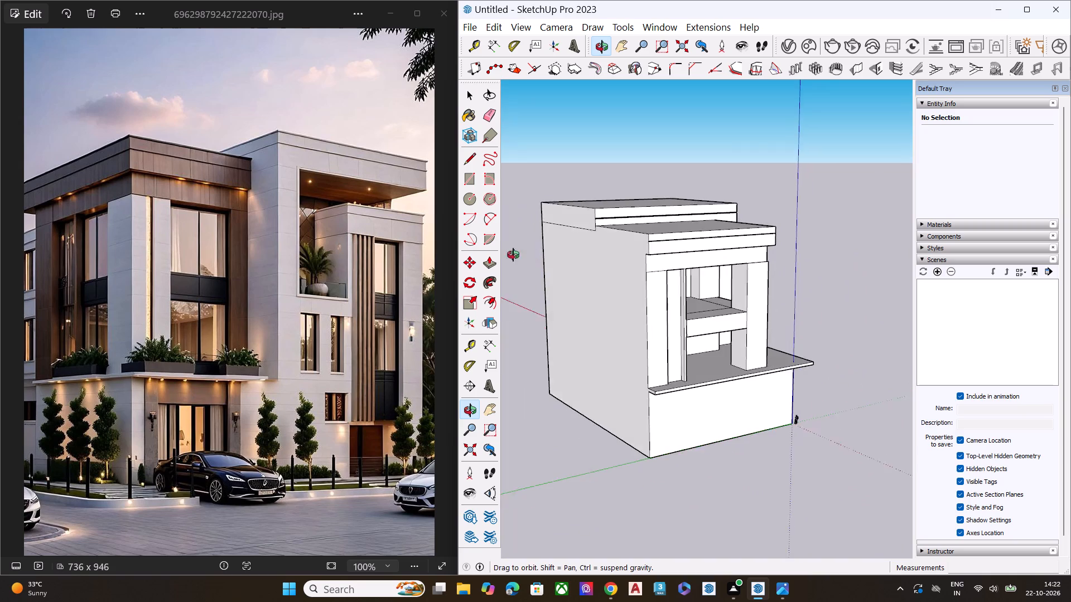
middle_click_drag(513, 255, 418, 253)
middle_click_drag(649, 283, 427, 290)
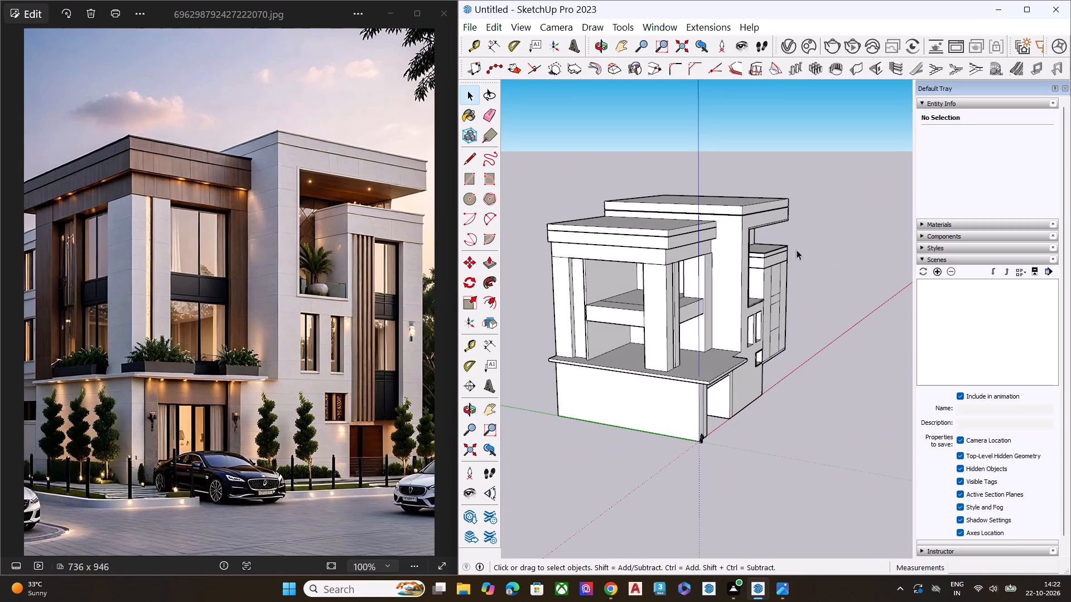
middle_click_drag(680, 270, 694, 242)
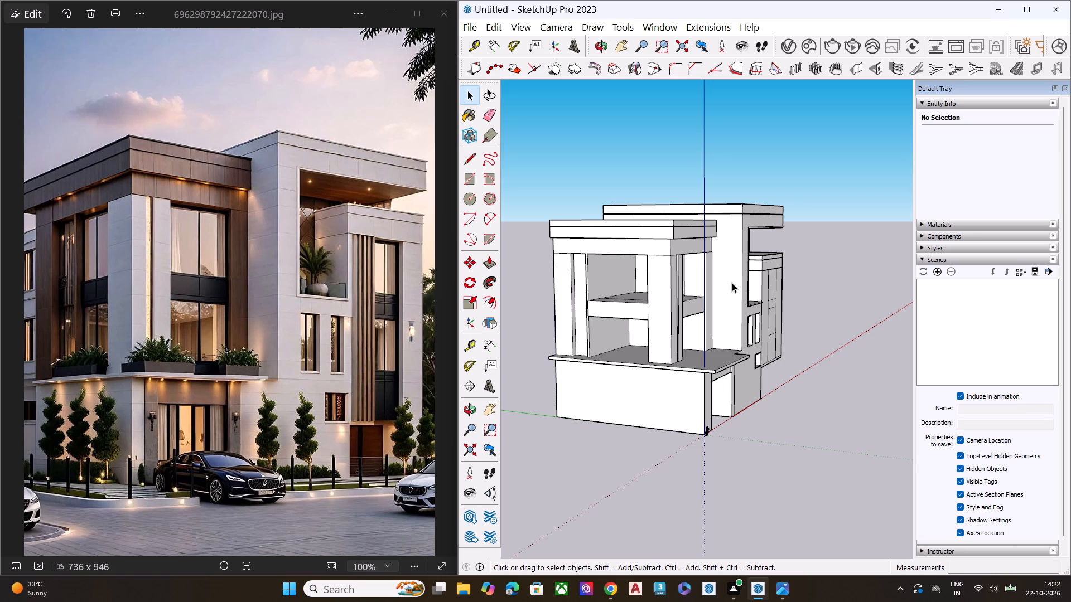
scroll(770, 261, "down", 3)
middle_click_drag(775, 319, 753, 319)
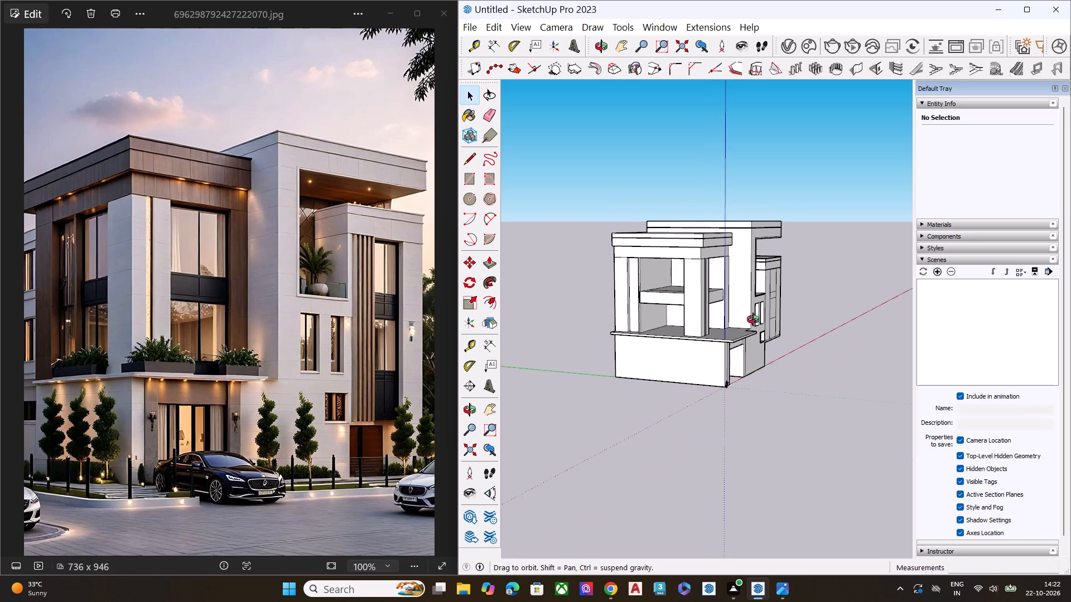
middle_click_drag(753, 319, 594, 308)
scroll(654, 388, "up", 3)
scroll(688, 389, "down", 3)
scroll(688, 389, "up", 2)
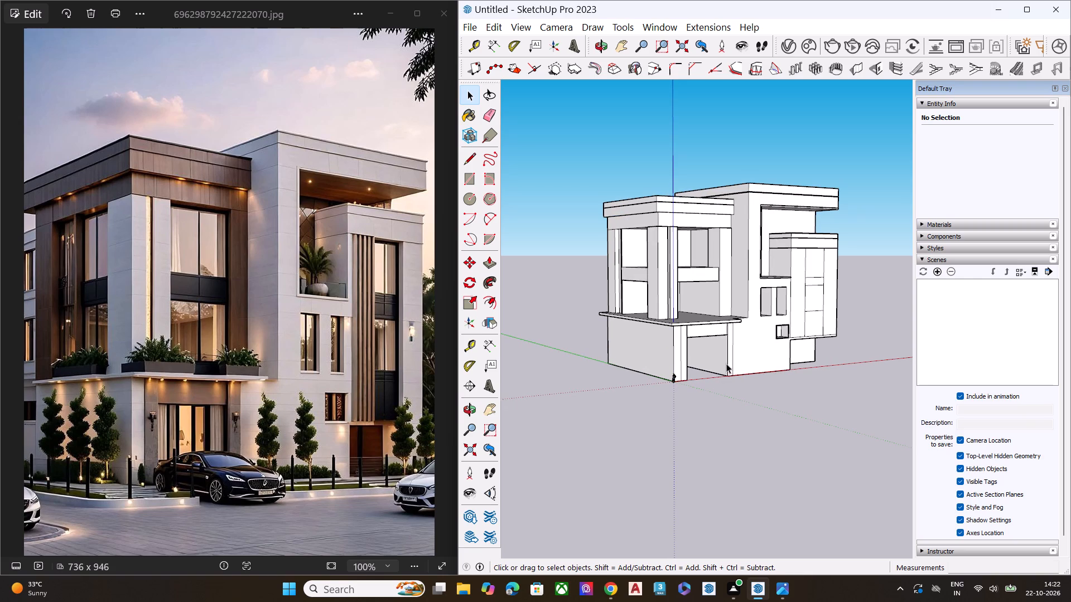
Pull the ground-floor wall face beneath the projecting side volume outward by about 6' 7".
scroll(809, 326, "up", 7)
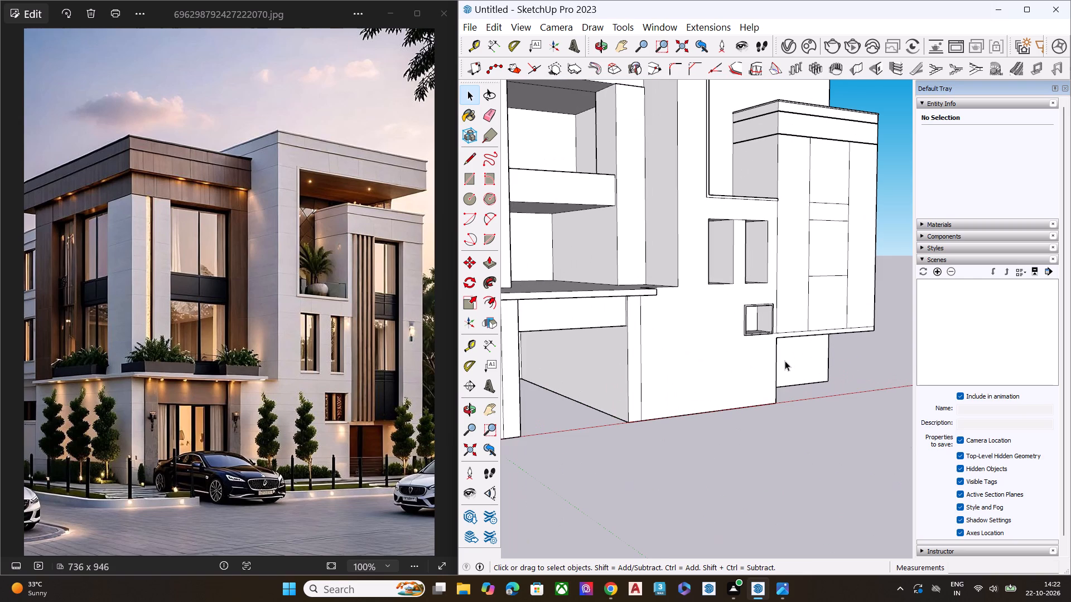
middle_click_drag(795, 381, 772, 331)
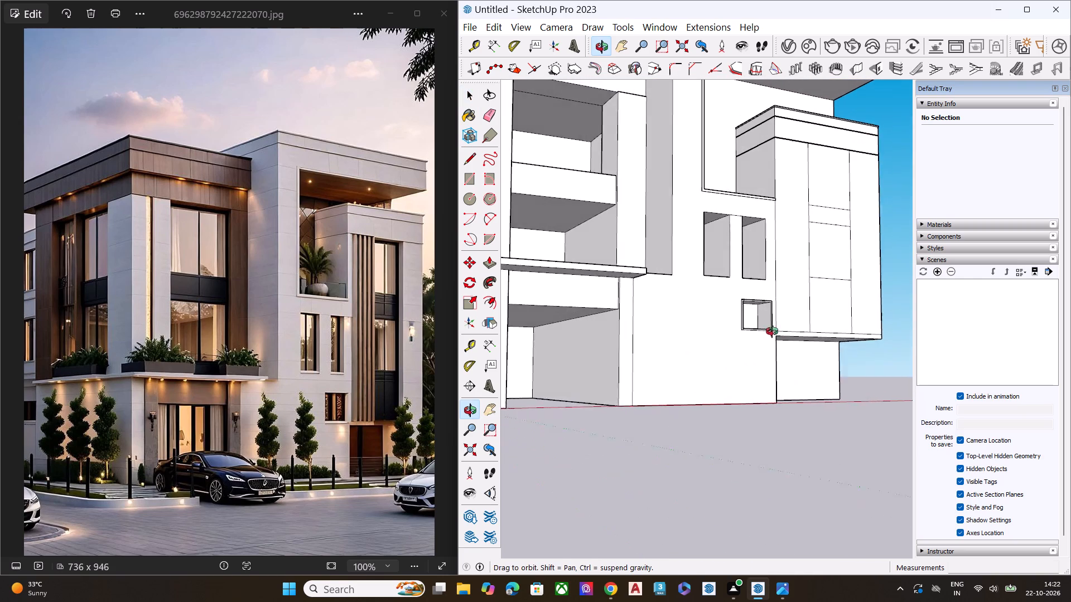
middle_click_drag(772, 331, 798, 299)
scroll(842, 361, "up", 5)
left_click(801, 382)
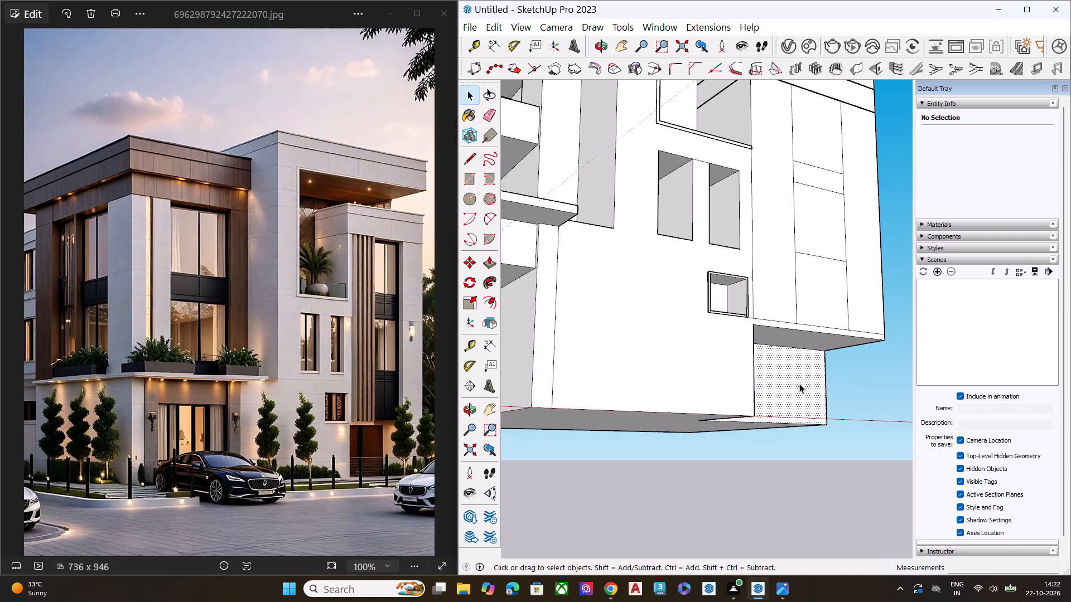
key("p")
left_click(799, 383)
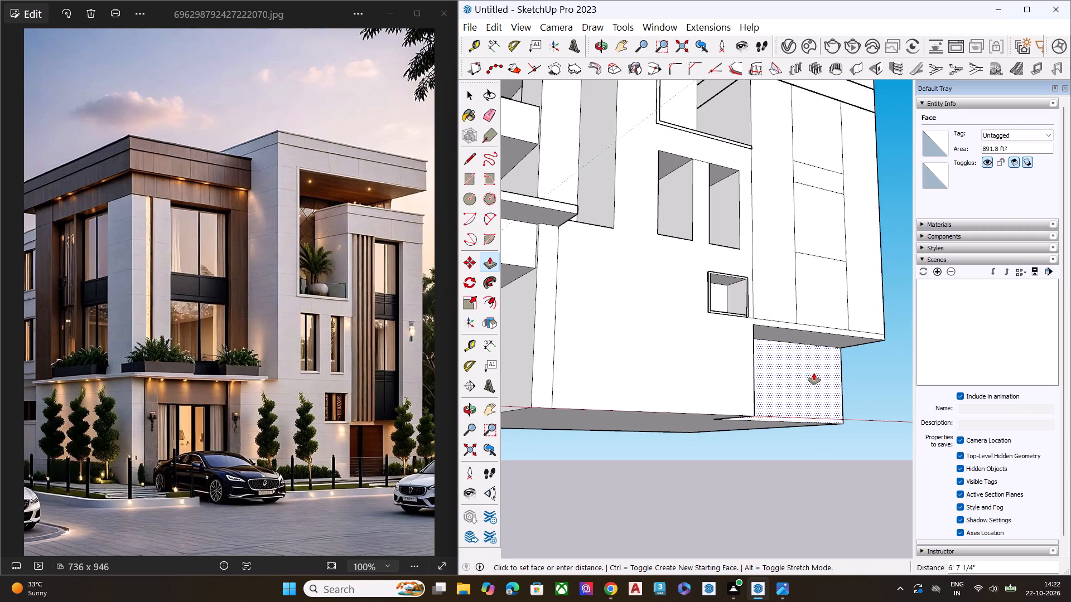
left_click(814, 373)
key("space")
key("space")
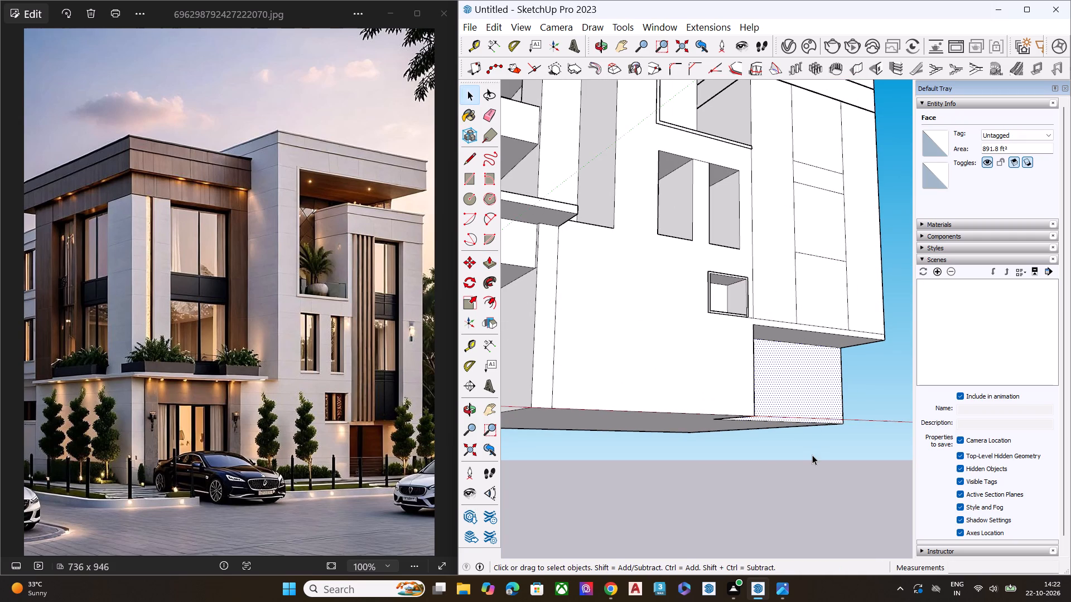
left_click(808, 460)
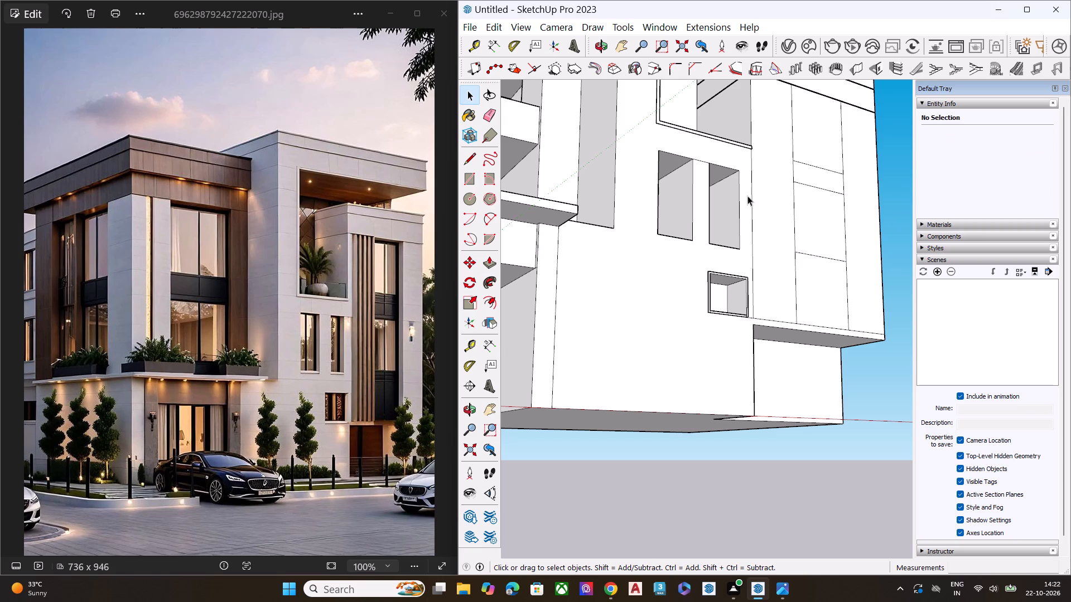
Review the ground-floor wall under the projecting volume and the overall building massing against the reference photo.
middle_click_drag(767, 185, 788, 330)
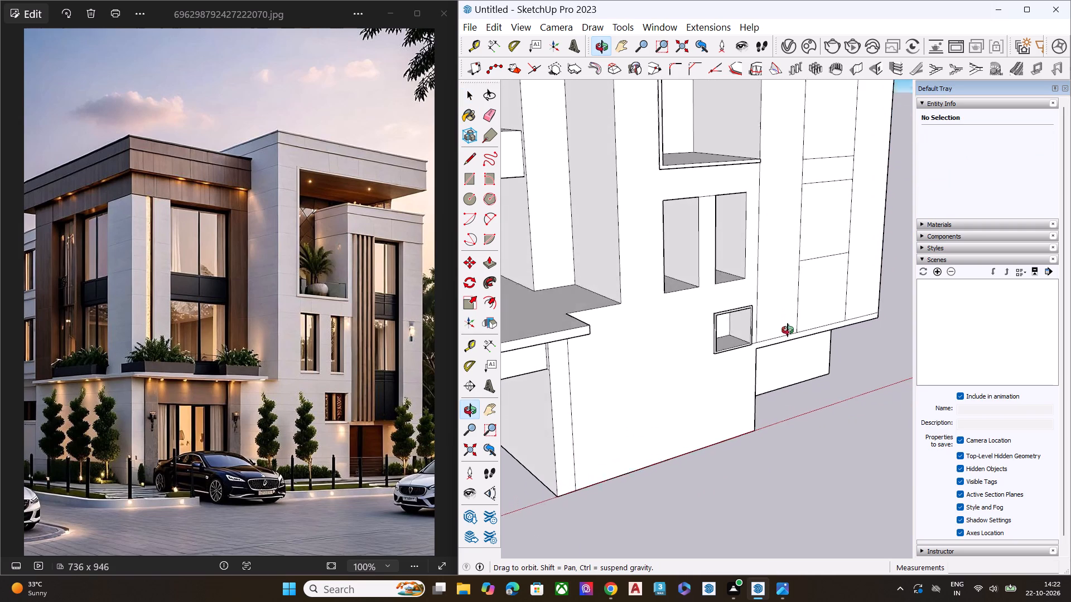
middle_click_drag(788, 330, 816, 415)
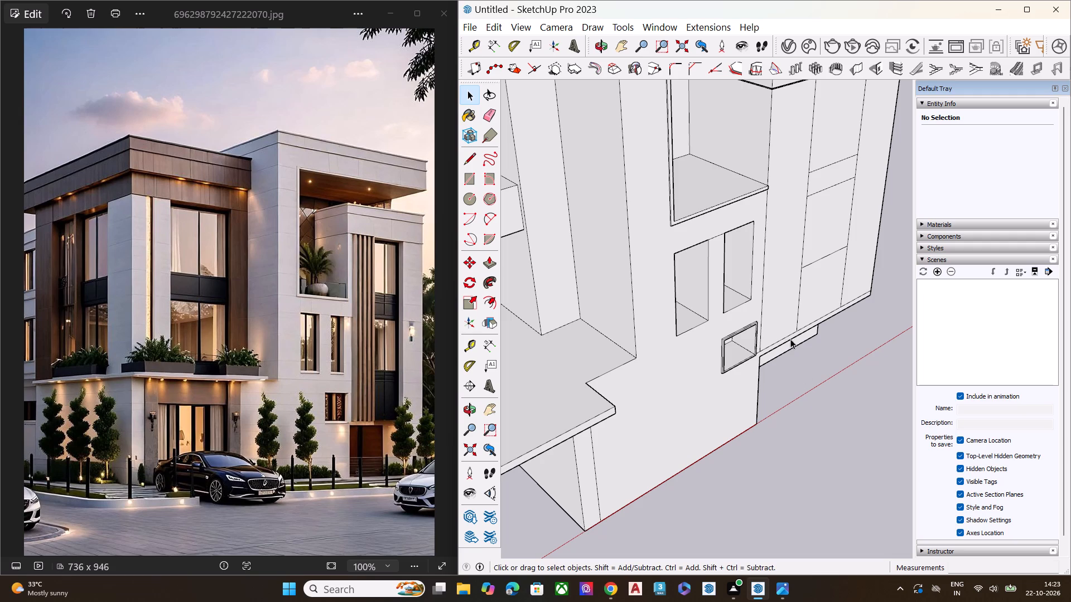
scroll(779, 324, "down", 8)
middle_click_drag(766, 349, 778, 235)
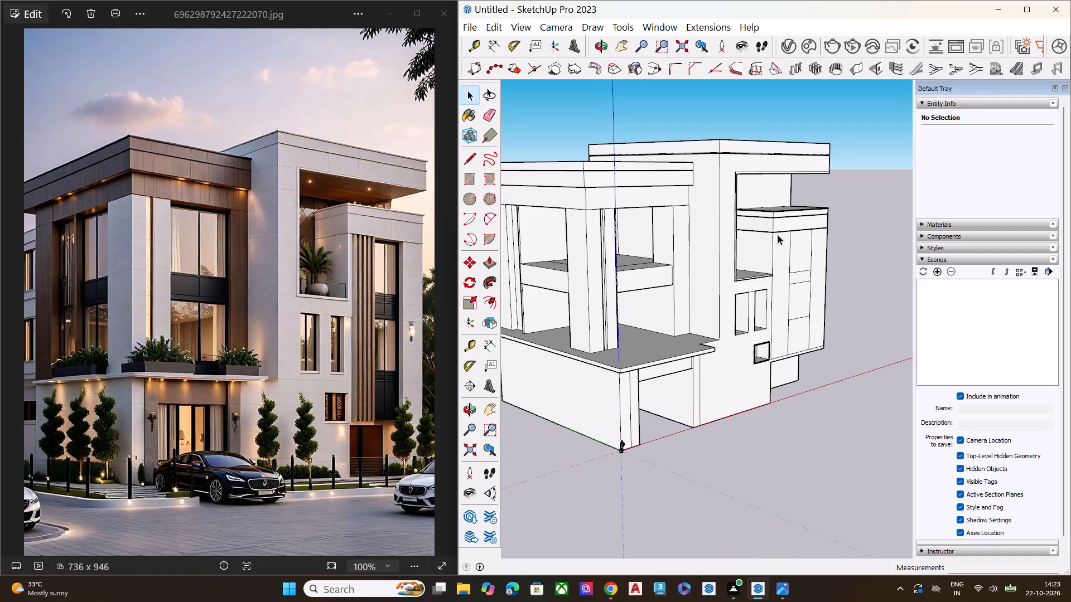
scroll(685, 243, "down", 7)
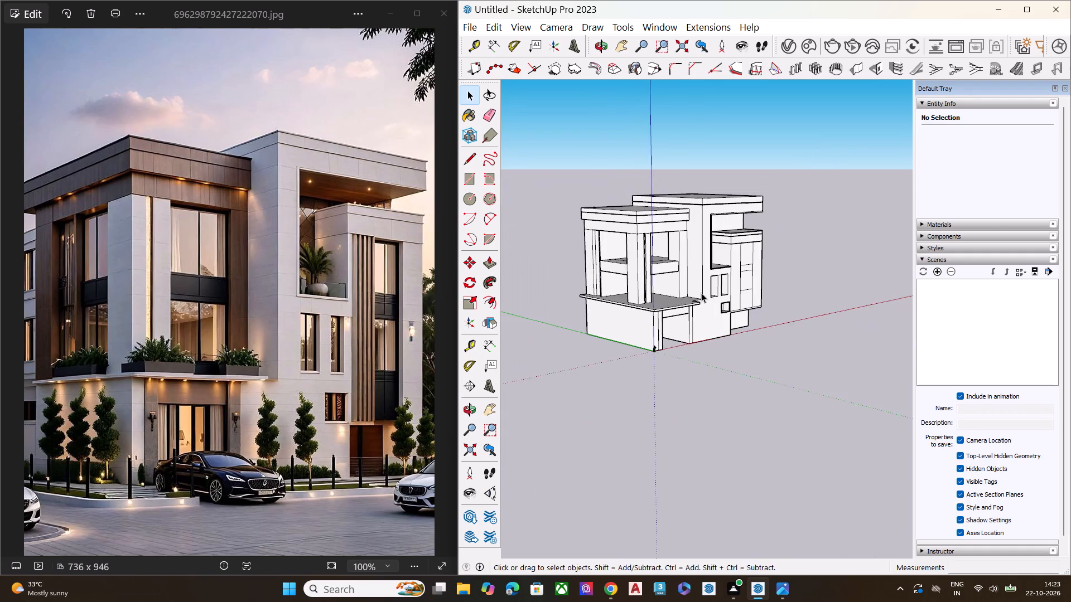
middle_click_drag(696, 297, 675, 248)
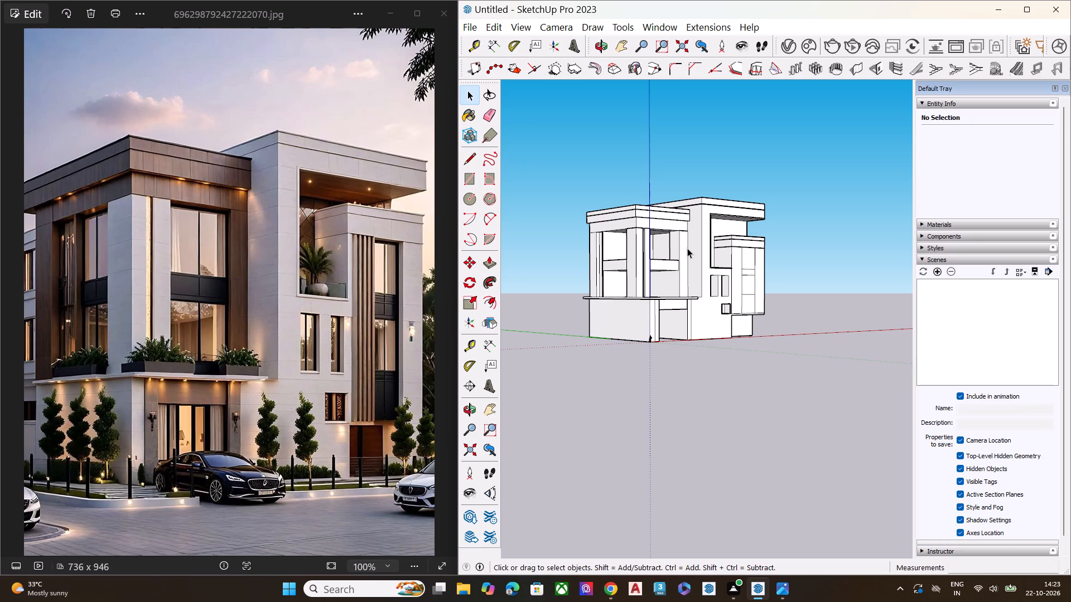
scroll(687, 248, "down", 4)
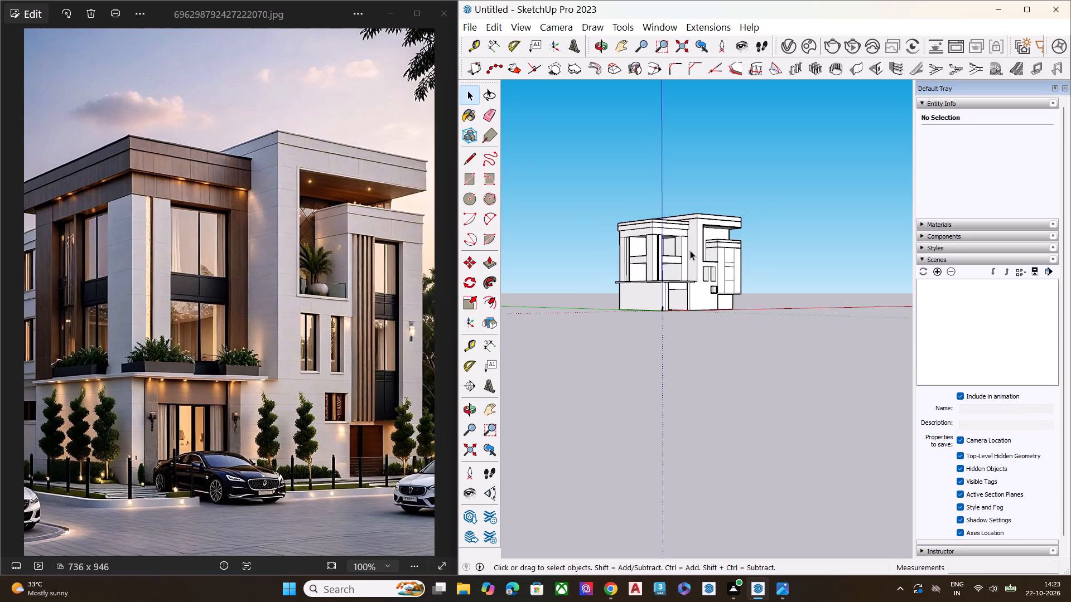
key("space")
key("space")
left_click(643, 356)
key("space")
scroll(688, 272, "up", 1)
scroll(685, 274, "down", 1)
scroll(682, 276, "up", 7)
middle_click_drag(759, 268, 739, 283)
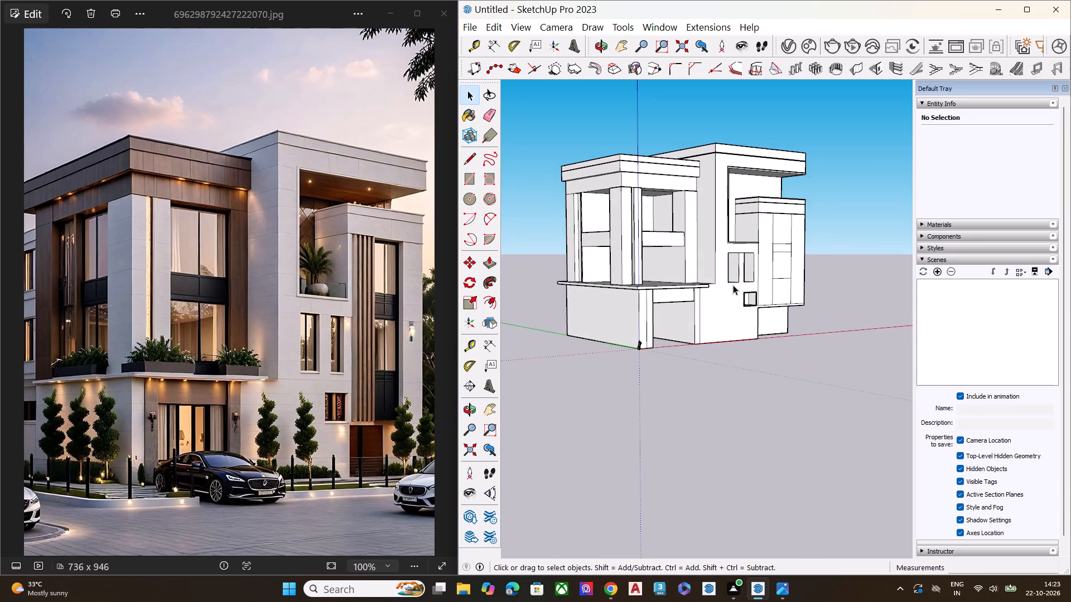
Compare the corner block's window bays and the overall massing with a close-up of the reference photo.
scroll(731, 287, "down", 6)
scroll(726, 292, "up", 1)
scroll(727, 298, "down", 3)
middle_click_drag(707, 317, 518, 365)
scroll(233, 328, "up", 8)
scroll(128, 331, "down", 2)
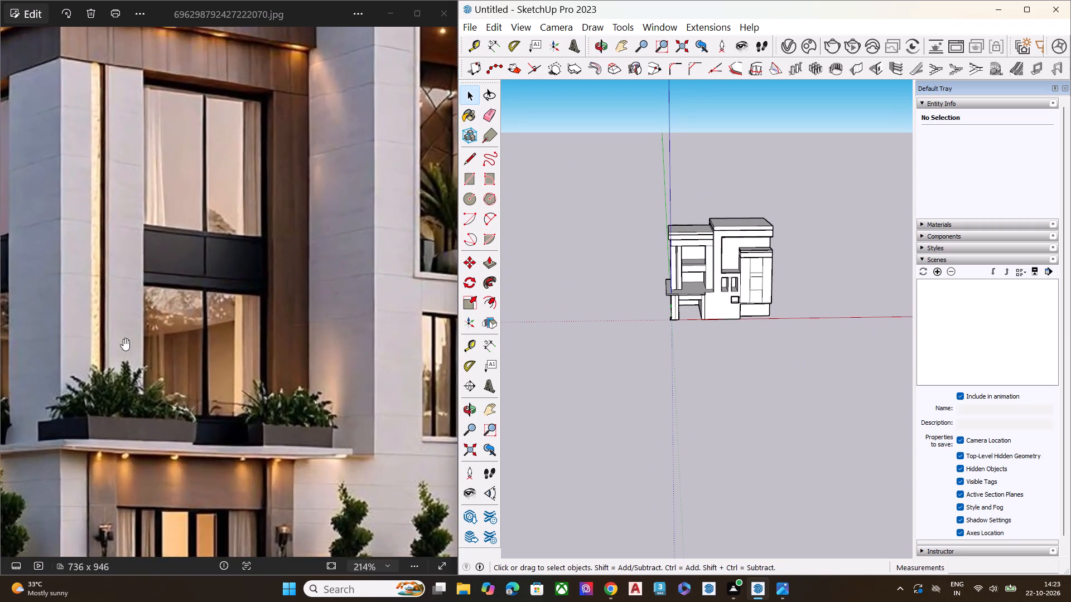
scroll(123, 338, "down", 6)
scroll(288, 419, "down", 2)
scroll(42, 246, "up", 1)
Widen the narrow vertical fin beside the corner block's side opening by pulling its side face outward about 8".
middle_click_drag(670, 269, 862, 231)
scroll(664, 275, "up", 9)
scroll(615, 221, "up", 9)
scroll(664, 185, "up", 5)
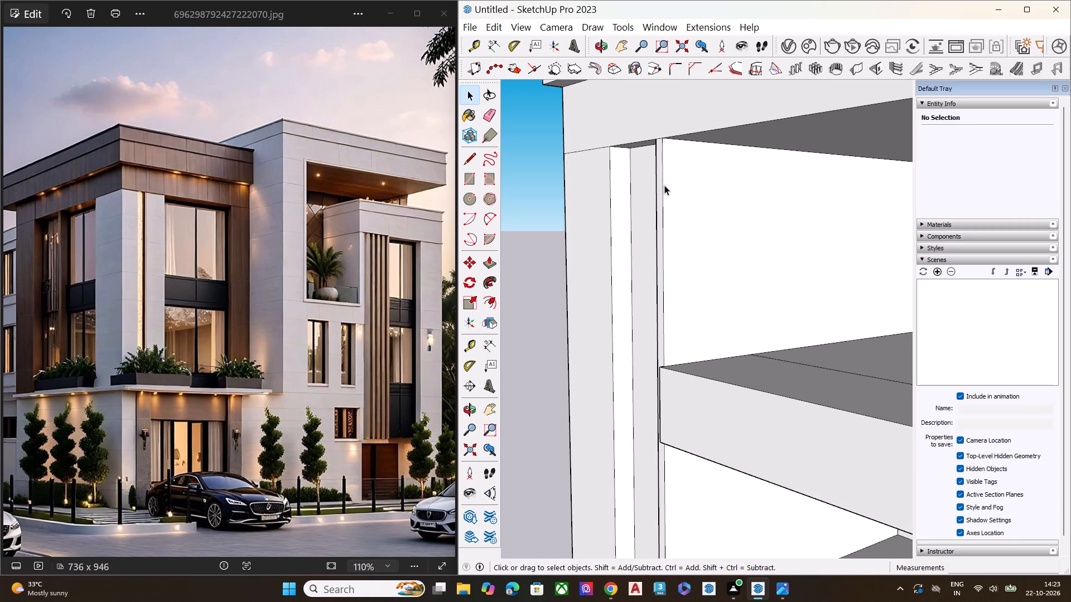
scroll(640, 199, "up", 1)
middle_click_drag(648, 198, 811, 197)
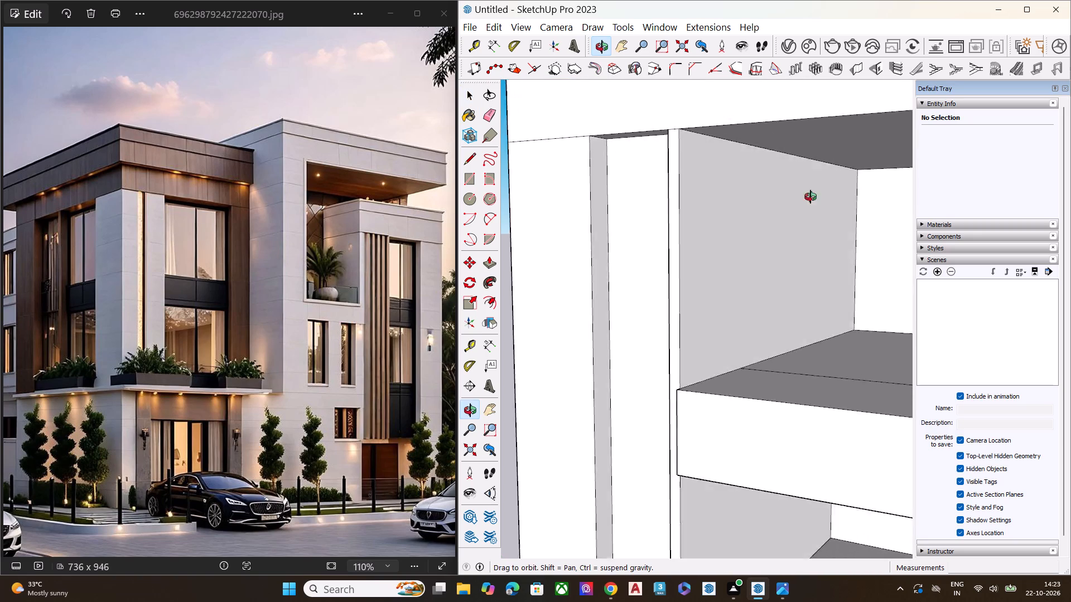
middle_click_drag(811, 197, 1070, 198)
left_click(712, 219)
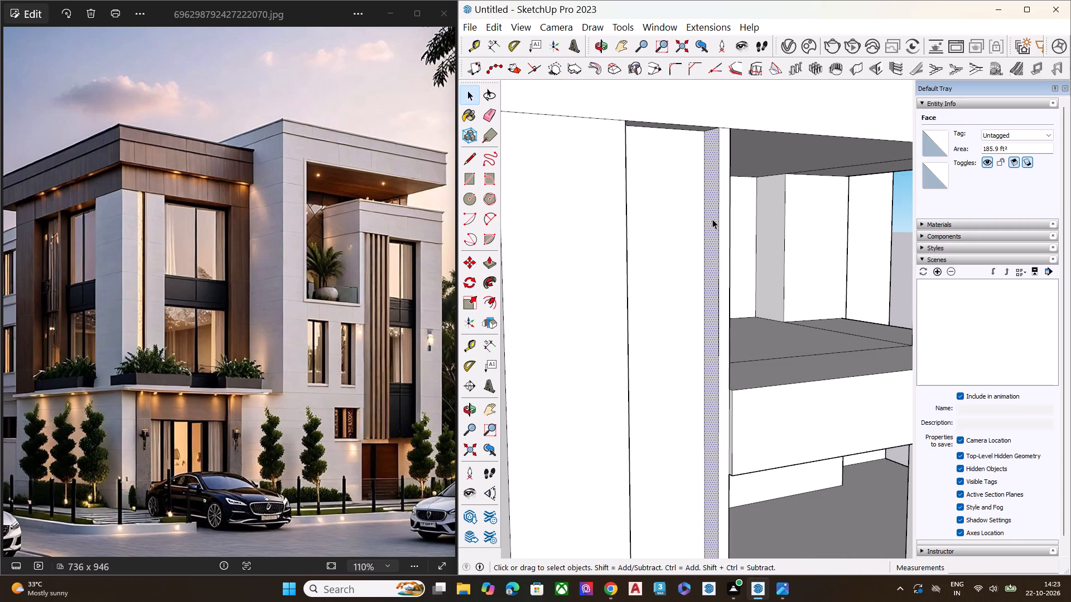
key("p")
left_click(712, 219)
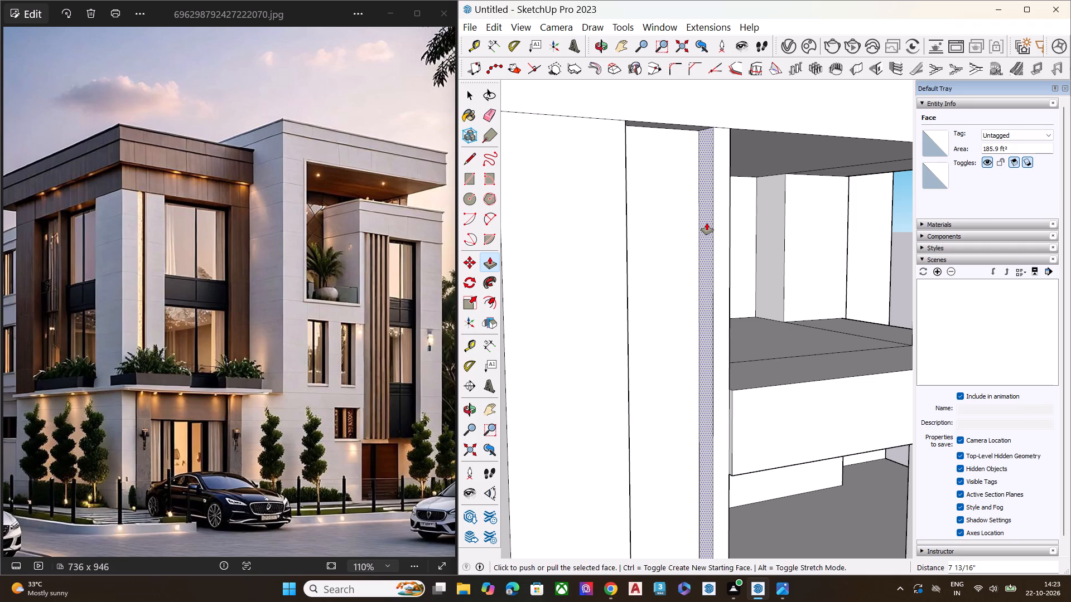
left_click(707, 223)
key("space")
scroll(653, 230, "down", 9)
left_click(839, 98)
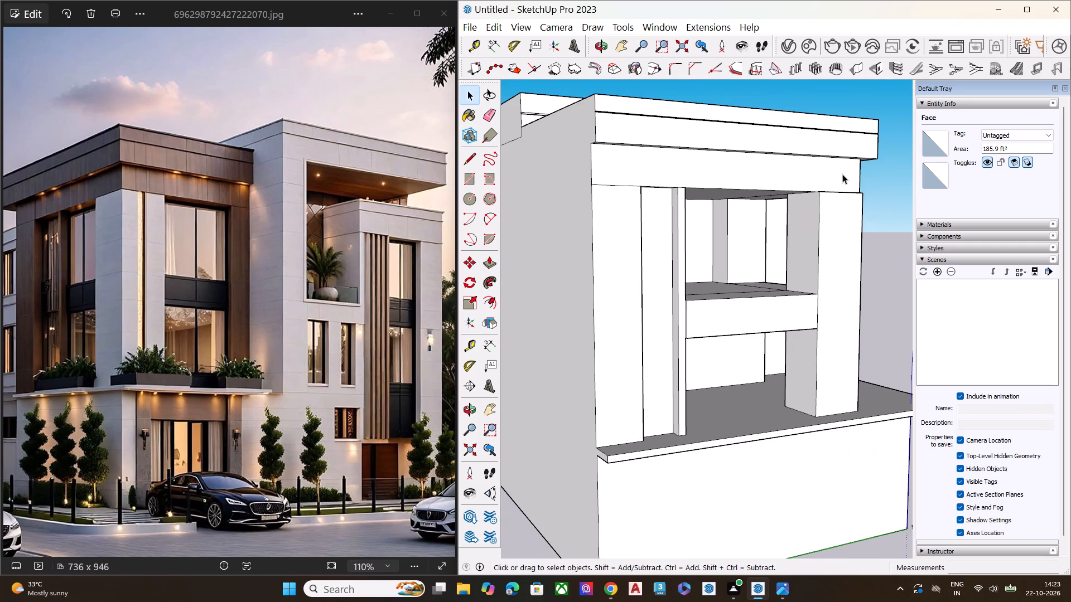
Adjust the depth of the recessed wall strip between the end pier and the narrow fin with Push/Pull.
scroll(841, 219, "down", 6)
middle_click_drag(760, 222, 702, 214)
scroll(702, 214, "up", 5)
scroll(698, 229, "down", 1)
scroll(698, 229, "up", 2)
left_click(686, 228)
middle_click_drag(694, 225, 697, 217)
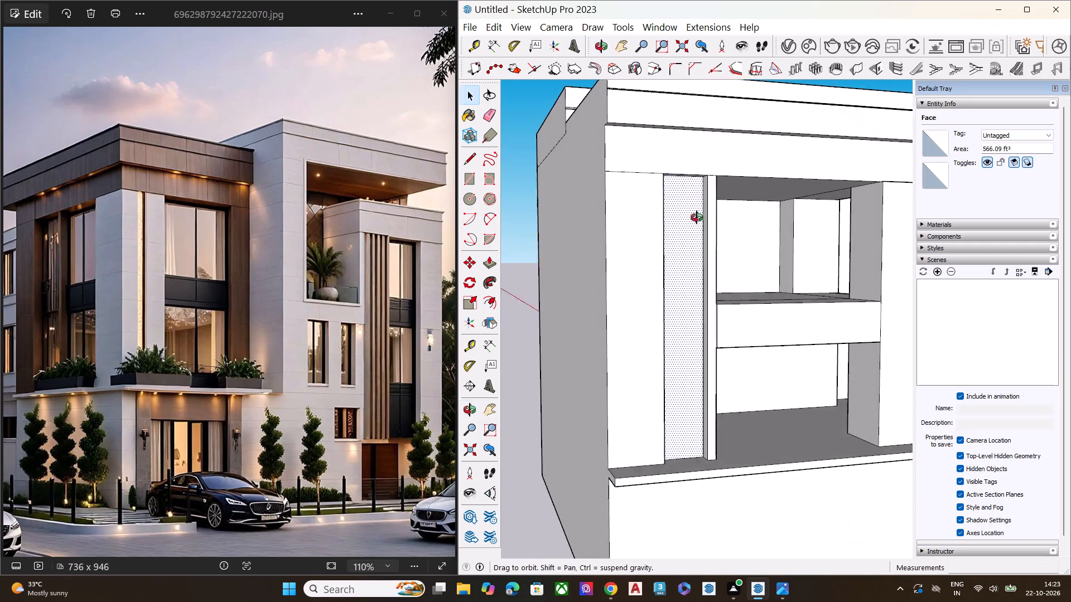
middle_click_drag(697, 217, 723, 171)
key("p")
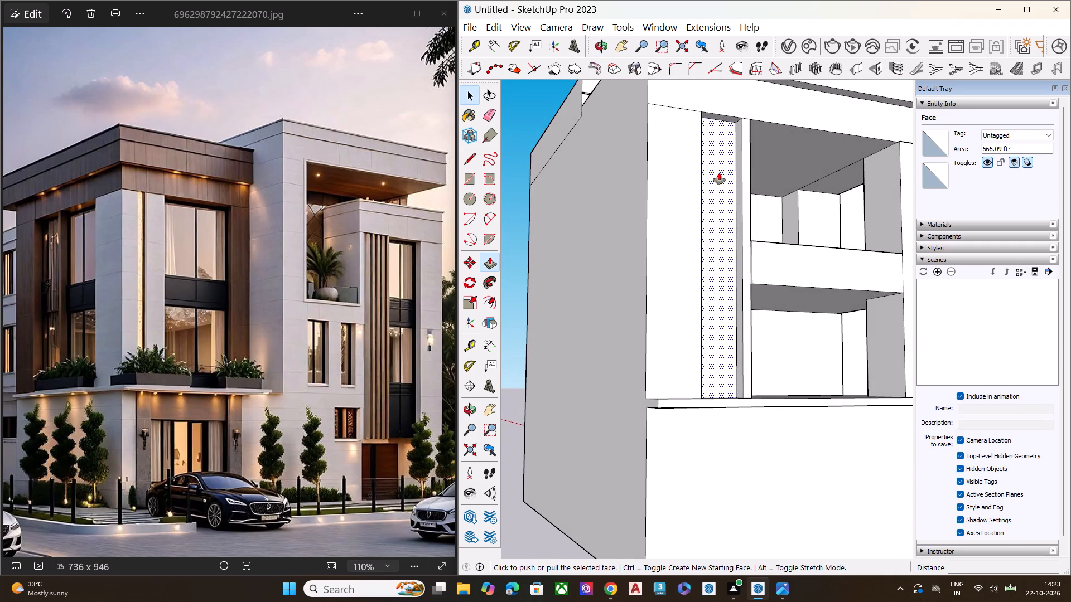
left_click(737, 123)
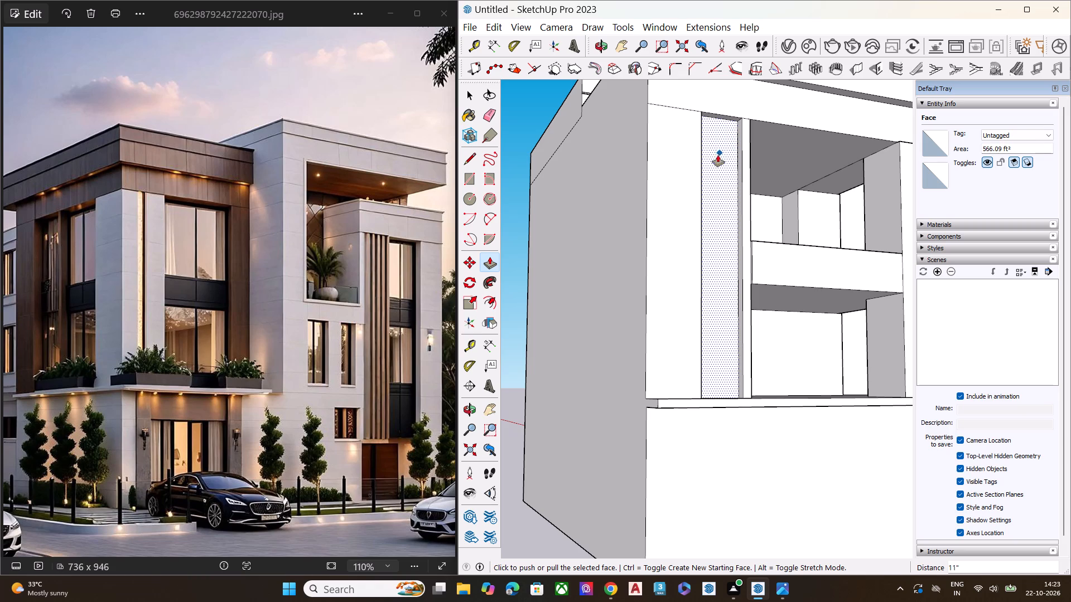
left_click_drag(727, 146, 717, 188)
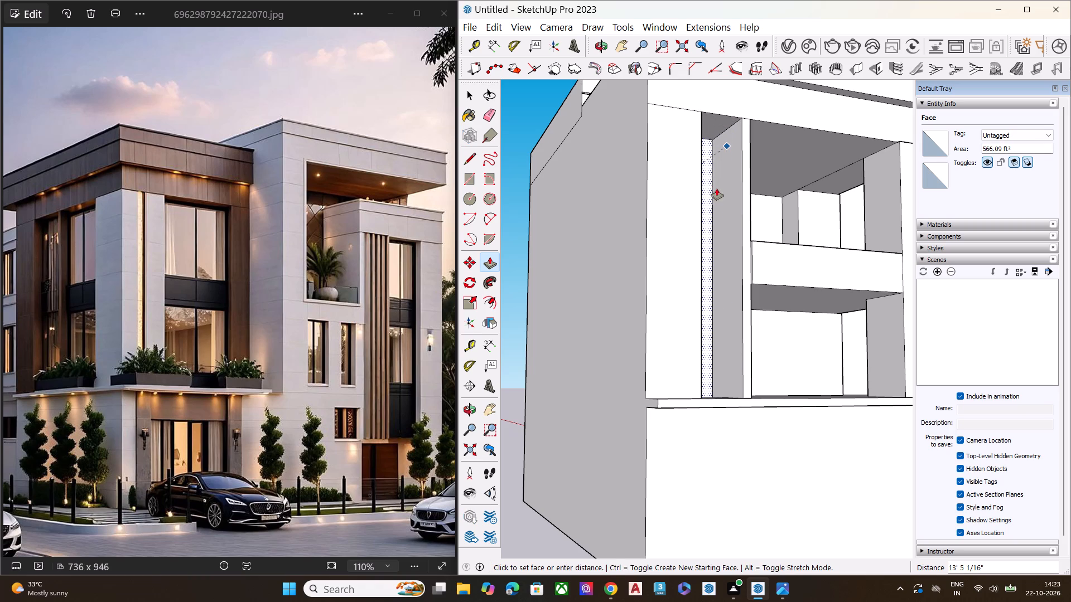
left_click_drag(717, 188, 735, 167)
key("space")
scroll(678, 204, "down", 6)
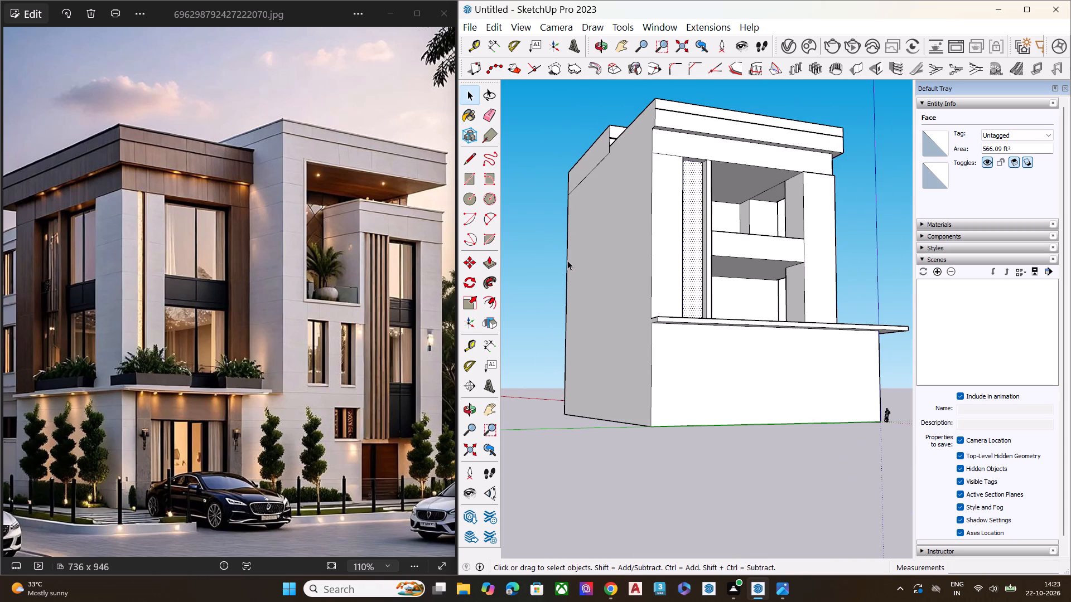
left_click(565, 260)
Push the front face of the horizontal mid-level band in the side opening back flush with the narrow fin.
middle_click_drag(797, 182, 791, 271)
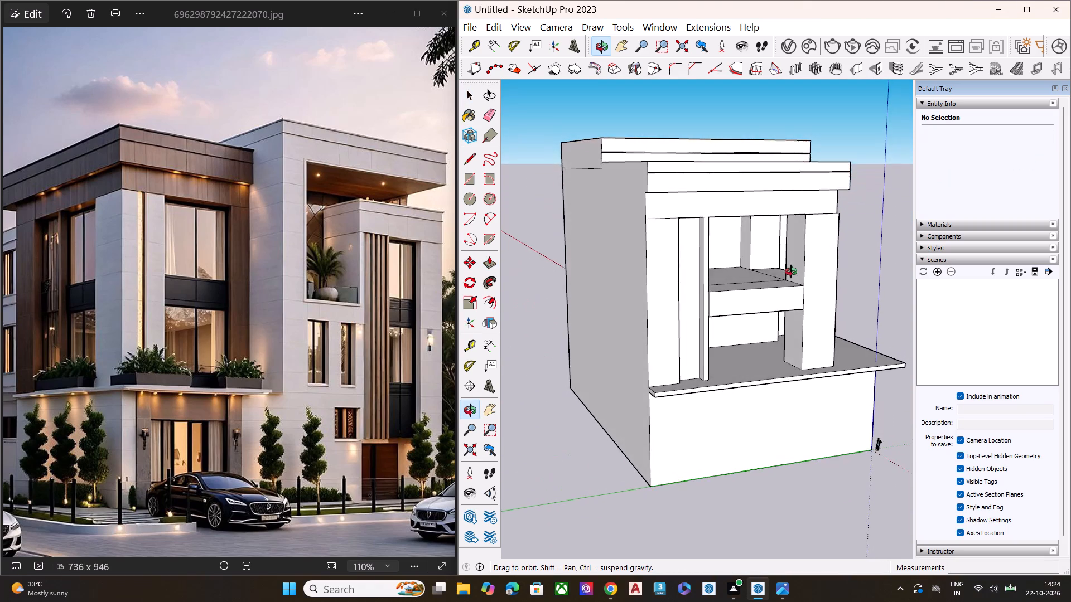
middle_click_drag(791, 271, 477, 232)
scroll(485, 221, "up", 1)
scroll(586, 242, "up", 1)
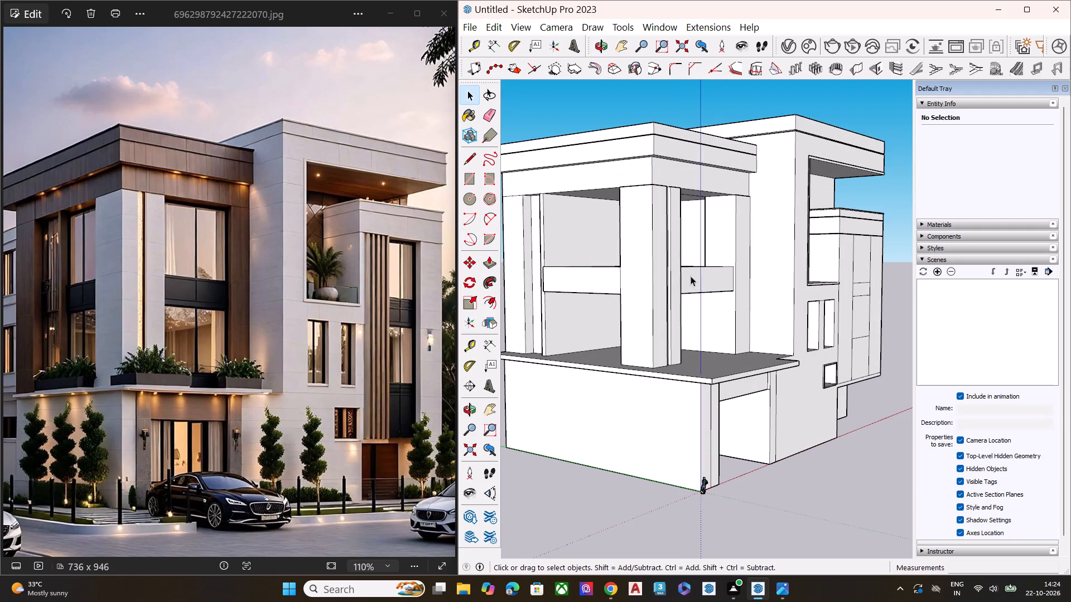
scroll(541, 279, "up", 11)
middle_click_drag(561, 262, 622, 270)
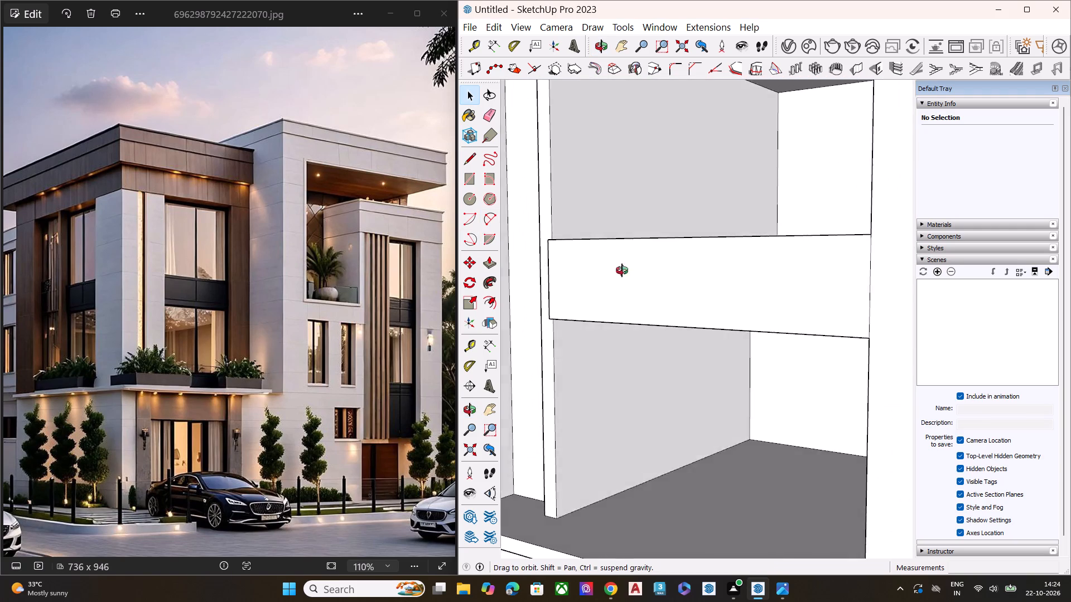
middle_click_drag(622, 270, 945, 352)
scroll(706, 324, "up", 1)
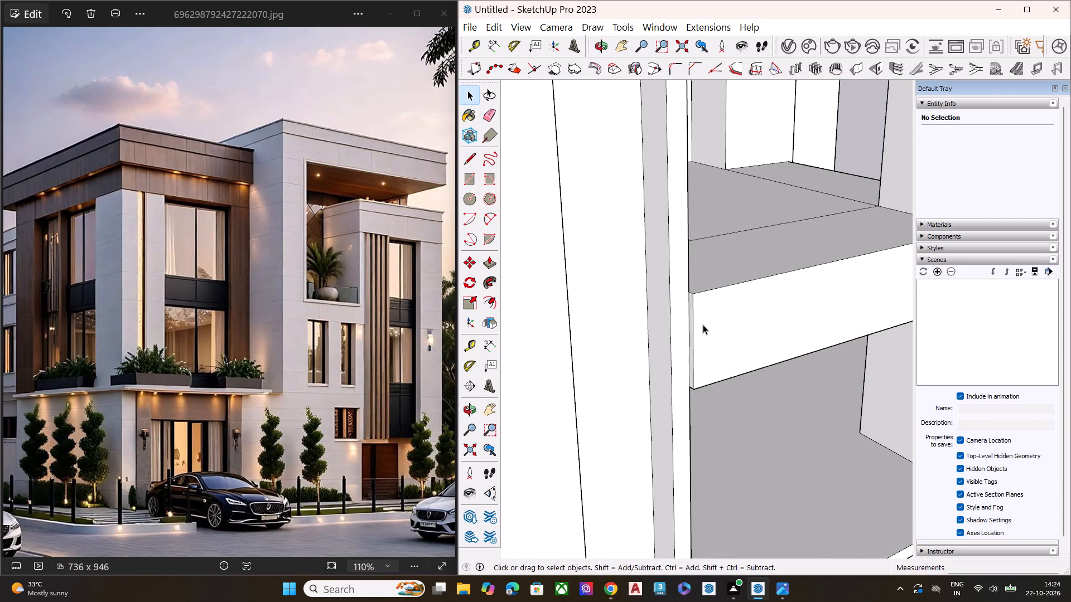
scroll(703, 324, "up", 1)
scroll(702, 323, "down", 7)
middle_click_drag(783, 317, 794, 318)
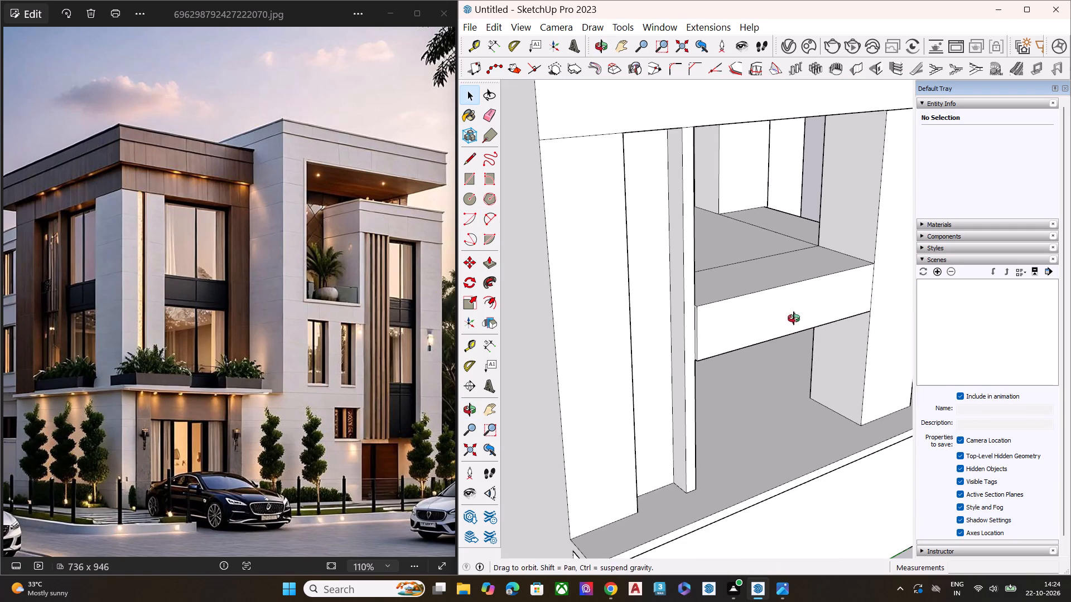
middle_click_drag(794, 318, 824, 325)
left_click(881, 293)
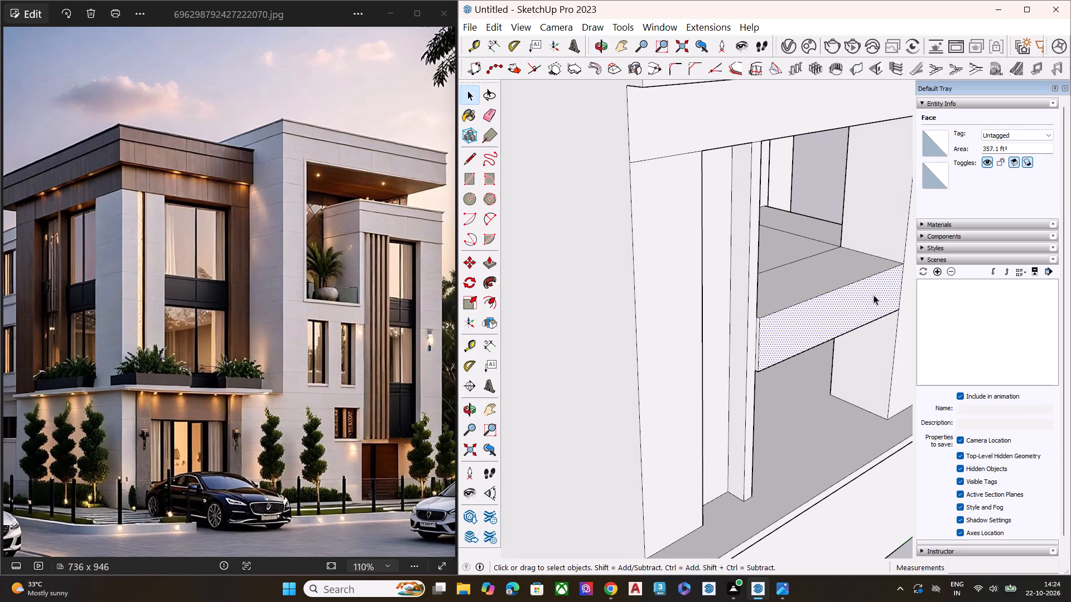
key("p")
scroll(747, 321, "up", 1)
middle_click_drag(752, 321, 811, 326)
scroll(811, 326, "up", 1)
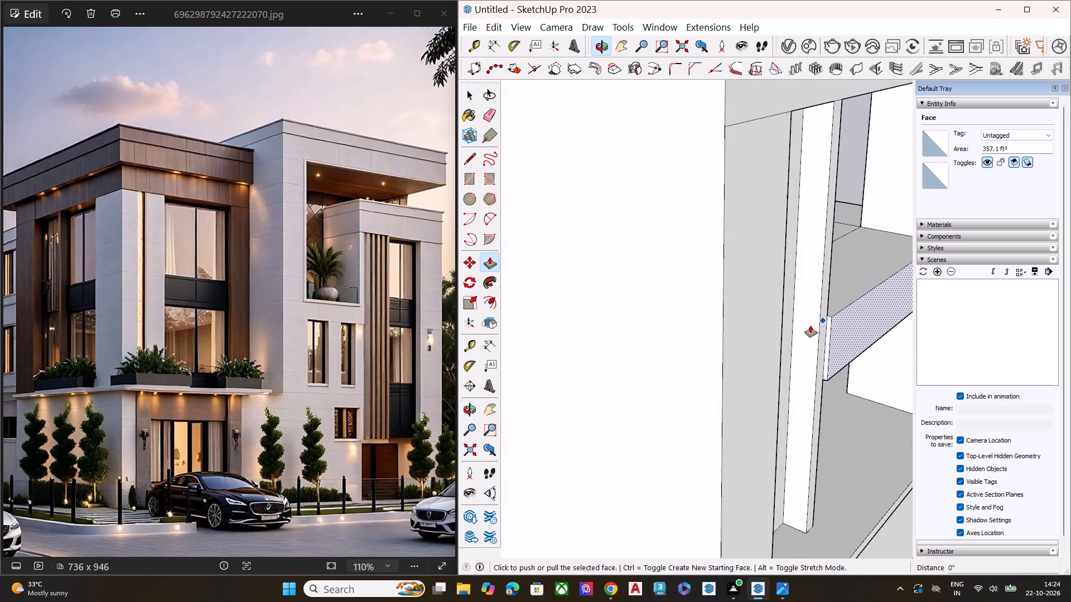
scroll(811, 326, "up", 1)
scroll(811, 326, "down", 1)
scroll(812, 326, "up", 3)
left_click(840, 315)
left_click(829, 321)
key("space")
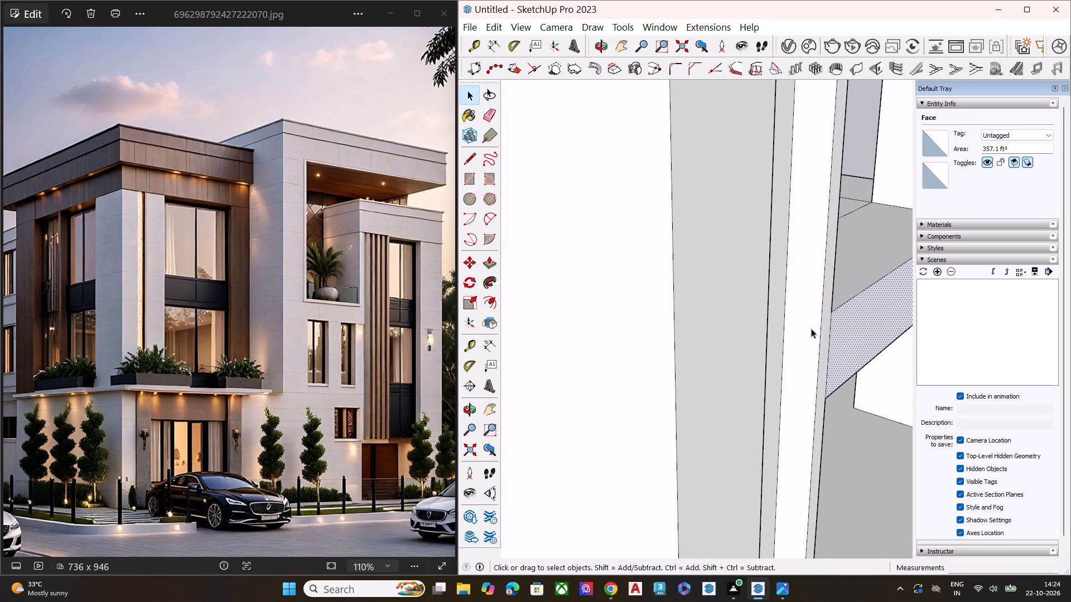
Push the mid-level band's front face inward by about 1' 6" to recess it between the fin and the corner pillar.
scroll(793, 331, "down", 7)
middle_click_drag(858, 334, 863, 274)
scroll(800, 268, "down", 4)
middle_click_drag(830, 268, 820, 346)
scroll(820, 346, "up", 6)
left_click(833, 316)
key("p")
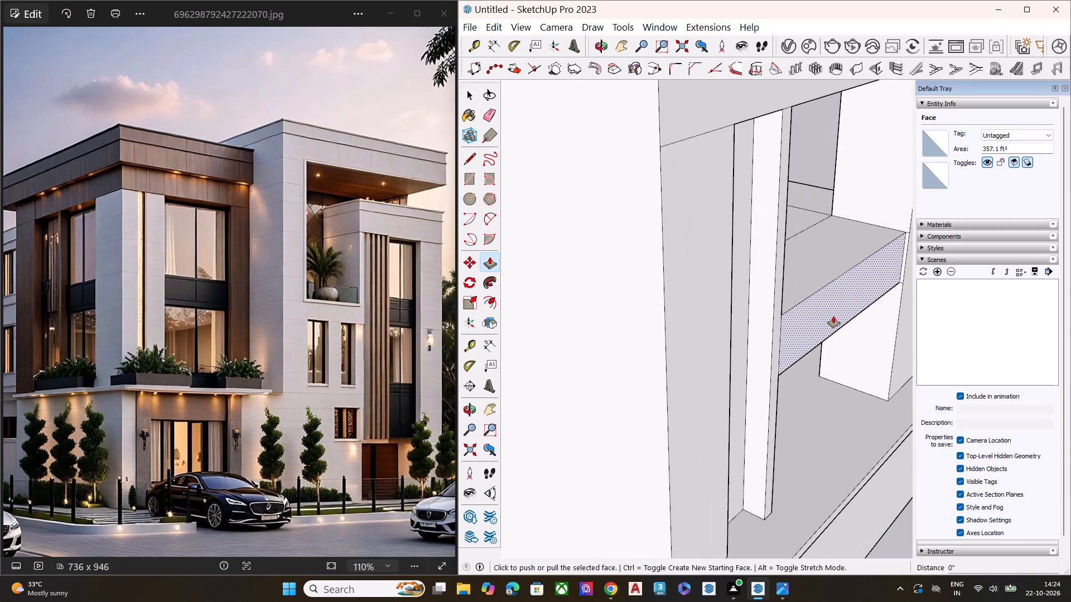
left_click(841, 310)
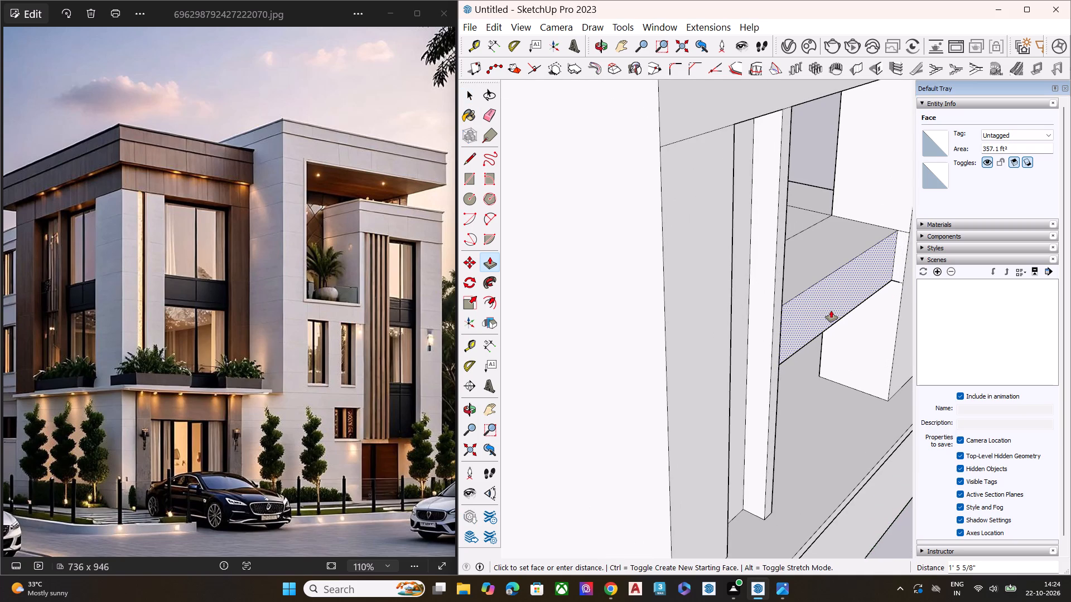
left_click(831, 310)
key("space")
Erase the leftover edges on the corner pillar's inner face at the end of the recessed band.
middle_click_drag(831, 310, 768, 208)
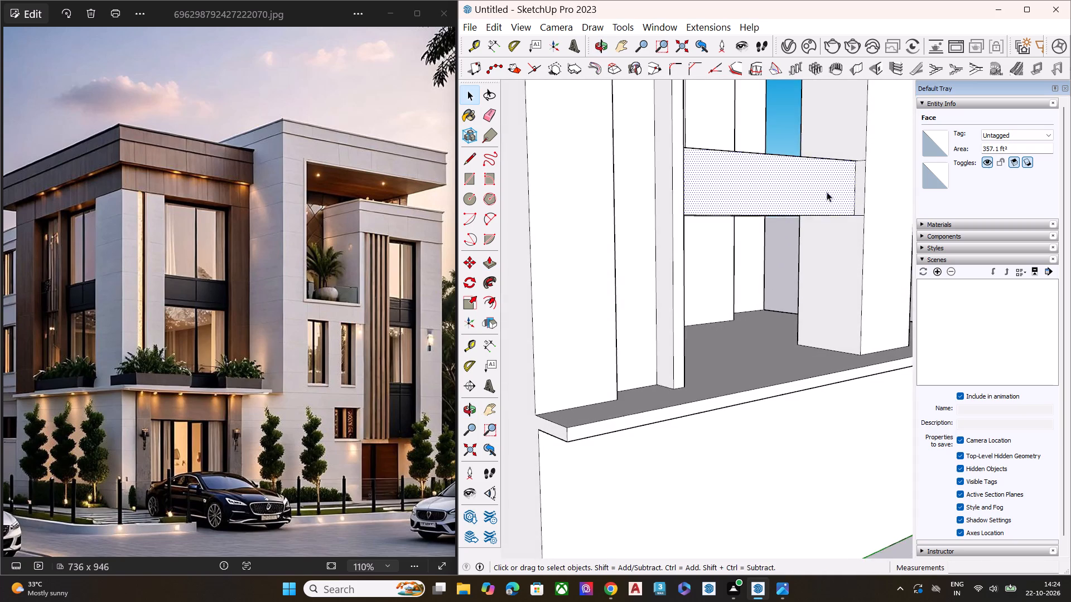
scroll(830, 191, "up", 5)
key("e")
middle_click_drag(840, 204, 862, 242)
scroll(741, 261, "down", 7)
key("space")
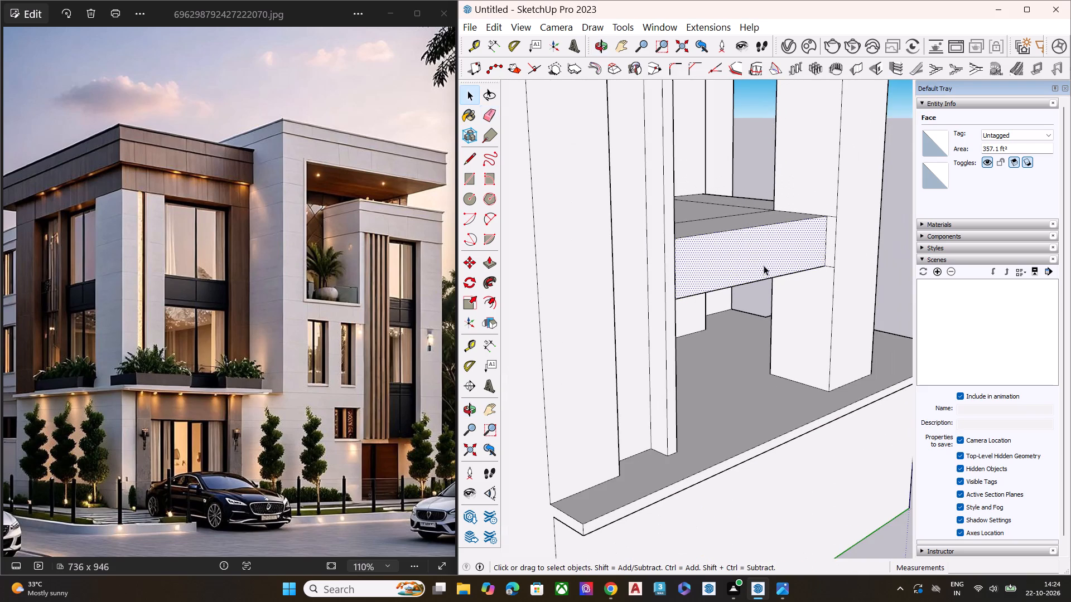
left_click(894, 230)
scroll(865, 256, "down", 1)
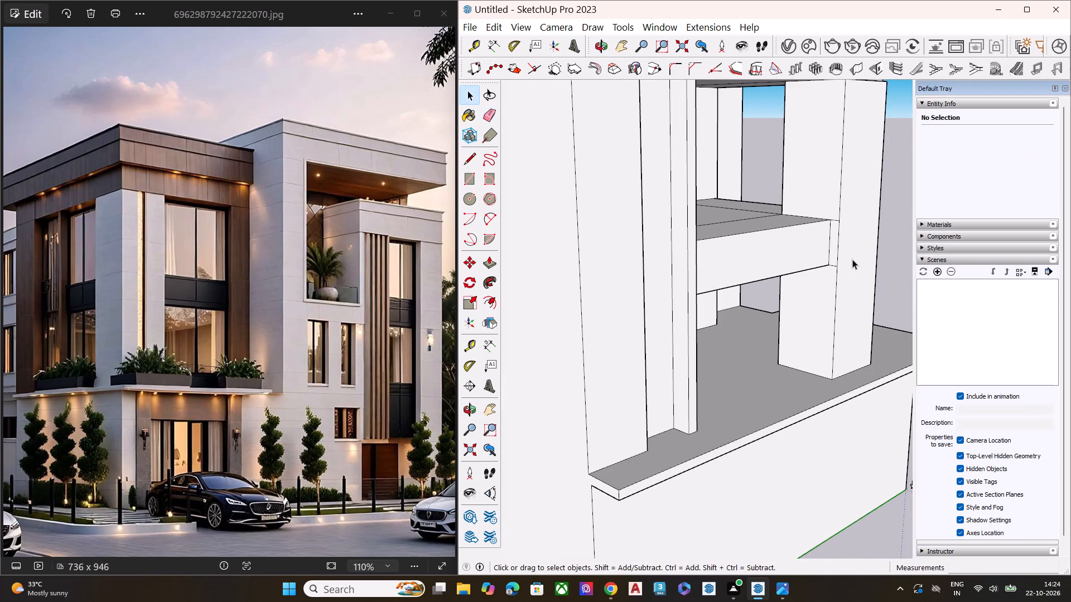
middle_click_drag(818, 253, 835, 229)
scroll(836, 225, "up", 6)
key("e")
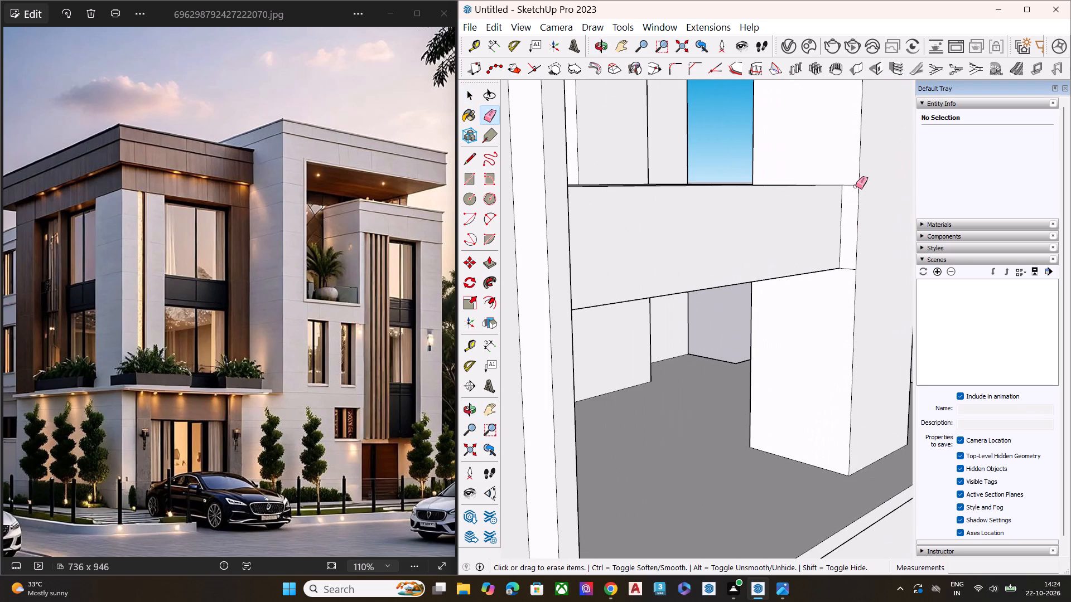
left_click(856, 186)
left_click(848, 269)
Push the underside of the mid-level band upward to make the band slightly thinner.
middle_click_drag(794, 281, 807, 192)
key("space")
left_click(718, 142)
key("p")
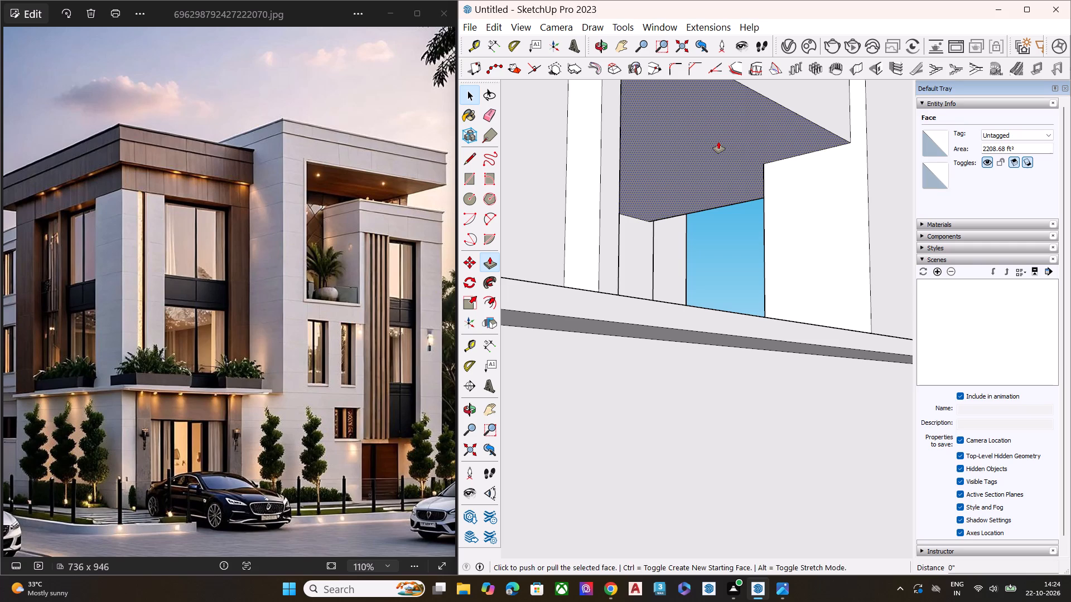
left_click(718, 142)
left_click(727, 125)
key("space")
scroll(750, 149, "down", 5)
middle_click_drag(779, 197, 787, 278)
scroll(781, 224, "down", 1)
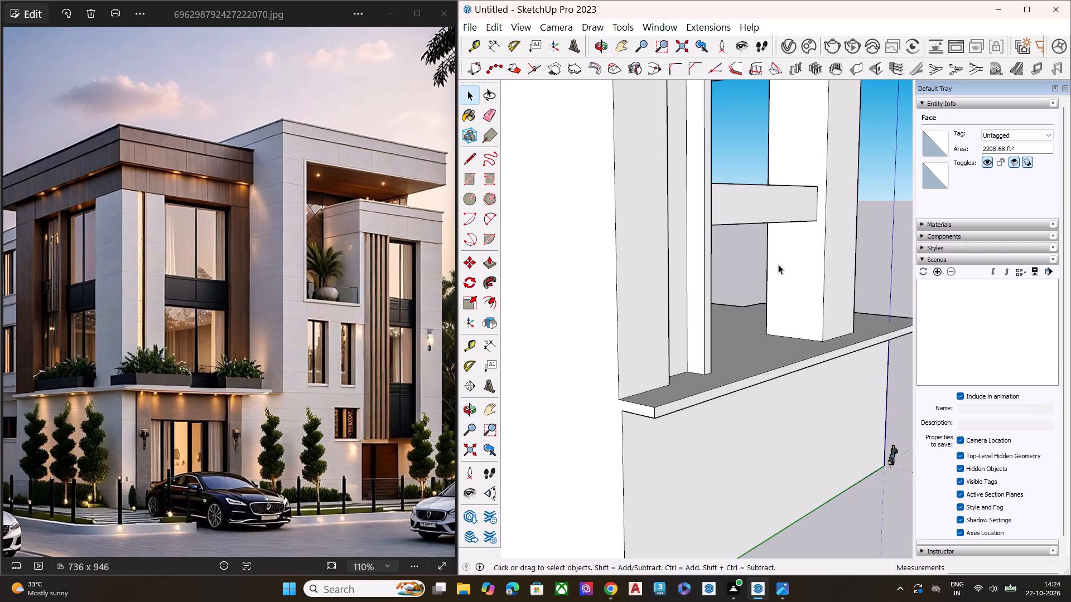
Inspect the mid-level band on both sides of the corner block and the overall facade against the reference photo.
middle_click_drag(768, 240, 638, 303)
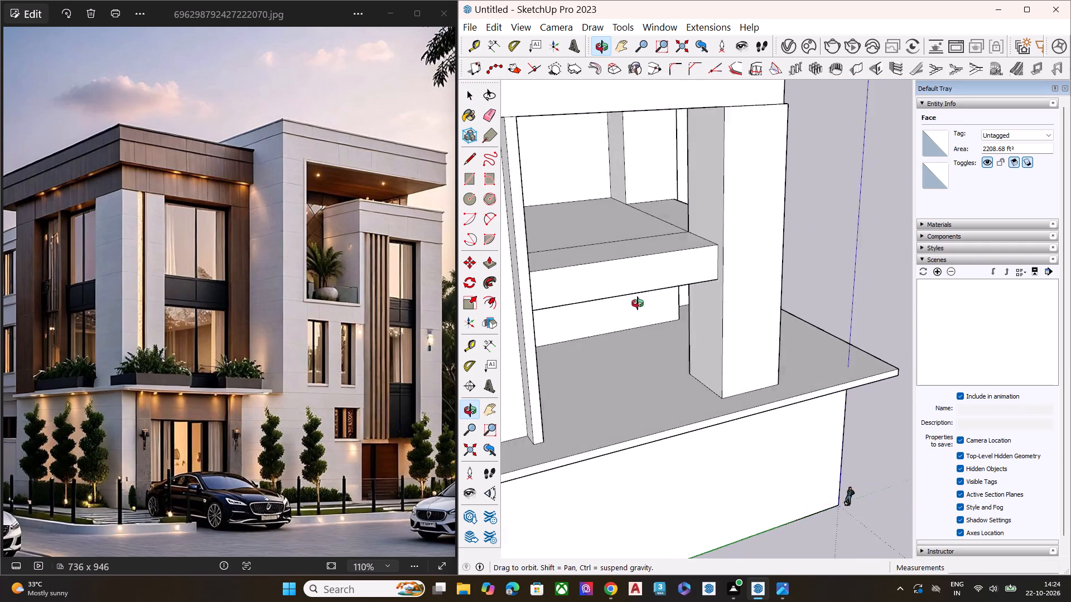
middle_click_drag(638, 303, 414, 250)
scroll(418, 249, "up", 1)
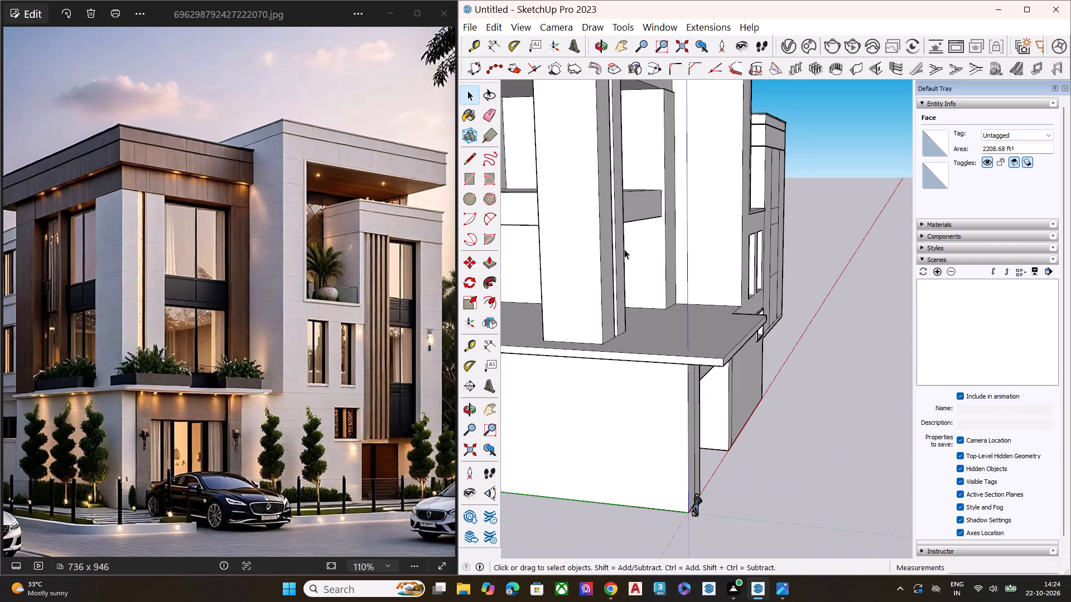
scroll(644, 260, "down", 3)
scroll(676, 276, "up", 1)
scroll(682, 277, "down", 5)
middle_click_drag(686, 293, 492, 282)
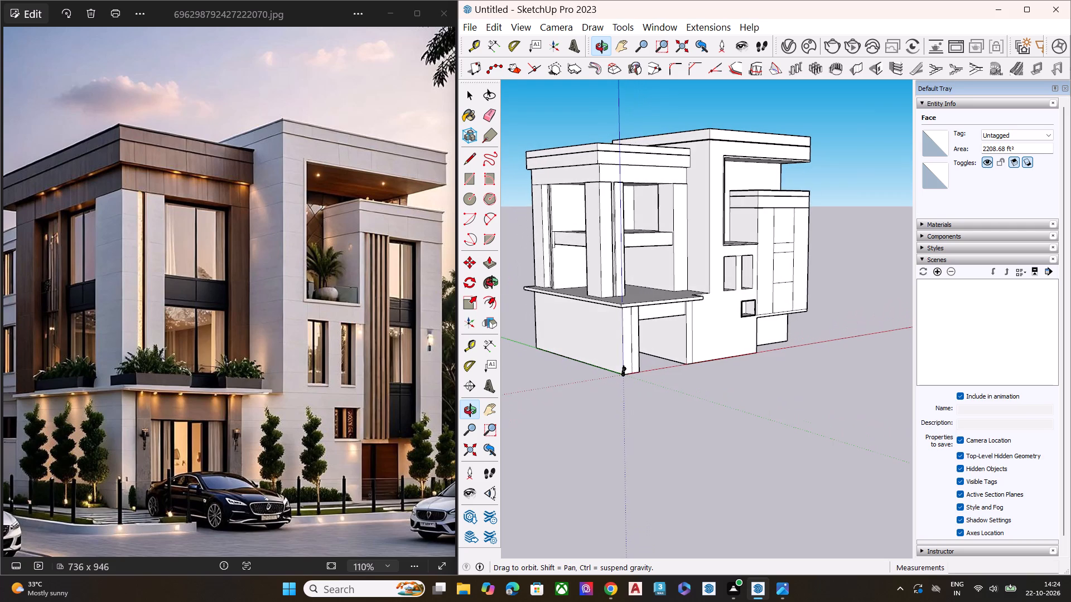
middle_click_drag(492, 282, 488, 270)
Erase the leftover edges on the fin's inner face at the other end of the recessed mid-level band.
scroll(495, 248, "up", 10)
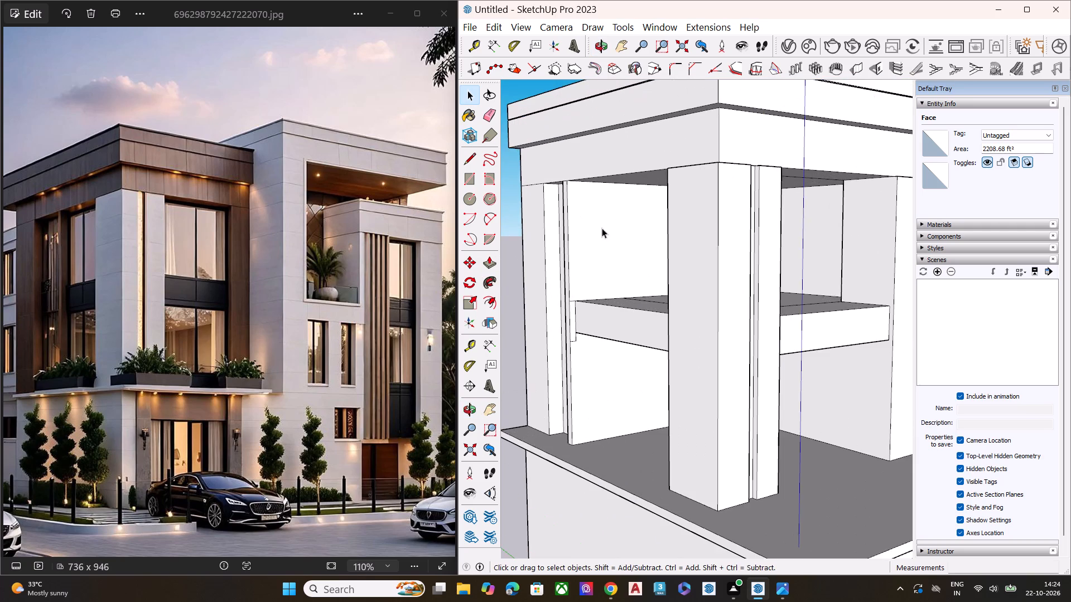
scroll(576, 348, "up", 1)
scroll(575, 349, "down", 1)
scroll(574, 351, "up", 12)
key("e")
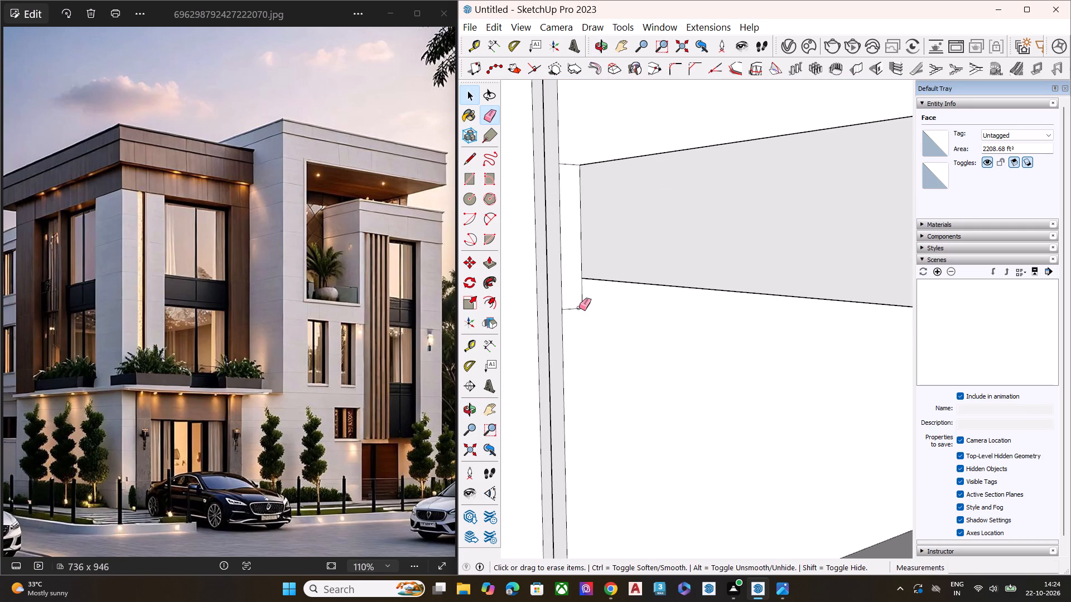
left_click(577, 308)
left_click(582, 299)
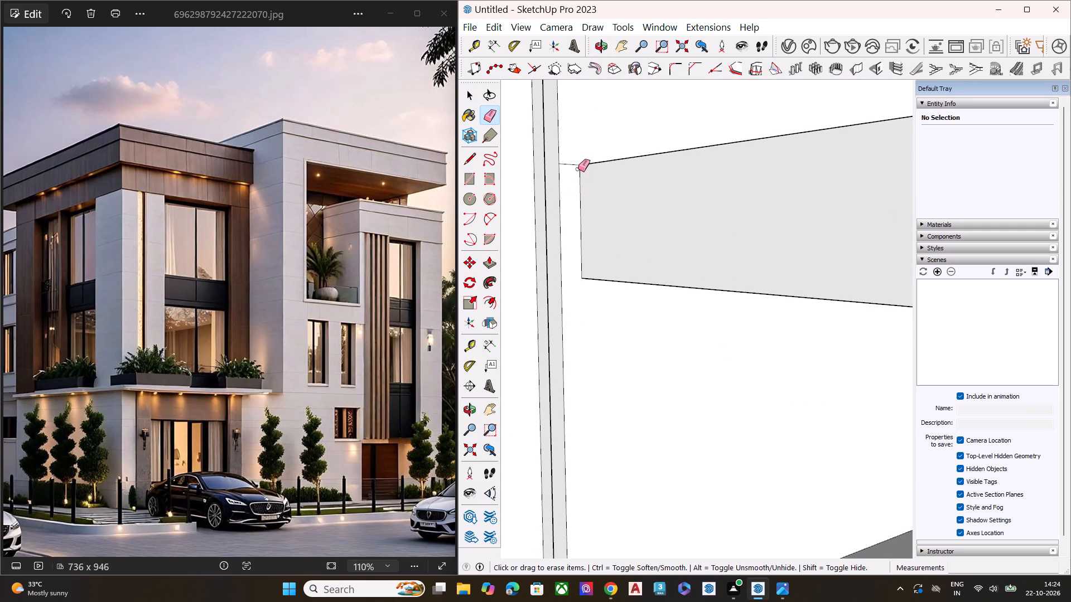
left_click(575, 165)
scroll(543, 230, "down", 8)
middle_click_drag(628, 279, 631, 280)
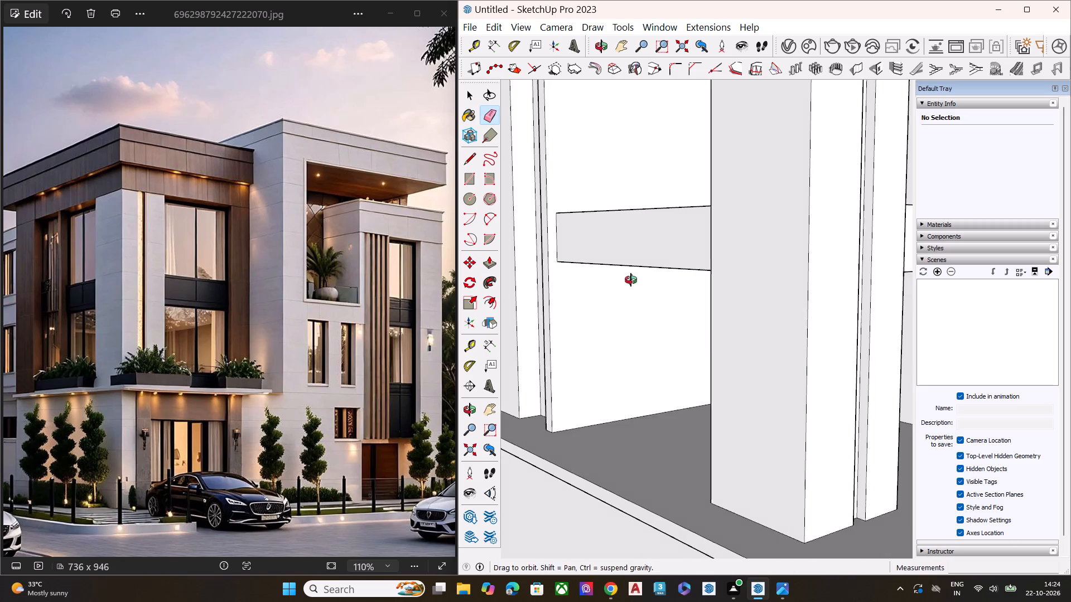
Pull the recess-facing side of the fin at the far end of the mid-level band about 3' 3" toward the corner pillar.
middle_click_drag(631, 280, 677, 283)
scroll(573, 290, "down", 5)
scroll(568, 293, "up", 1)
scroll(568, 293, "down", 3)
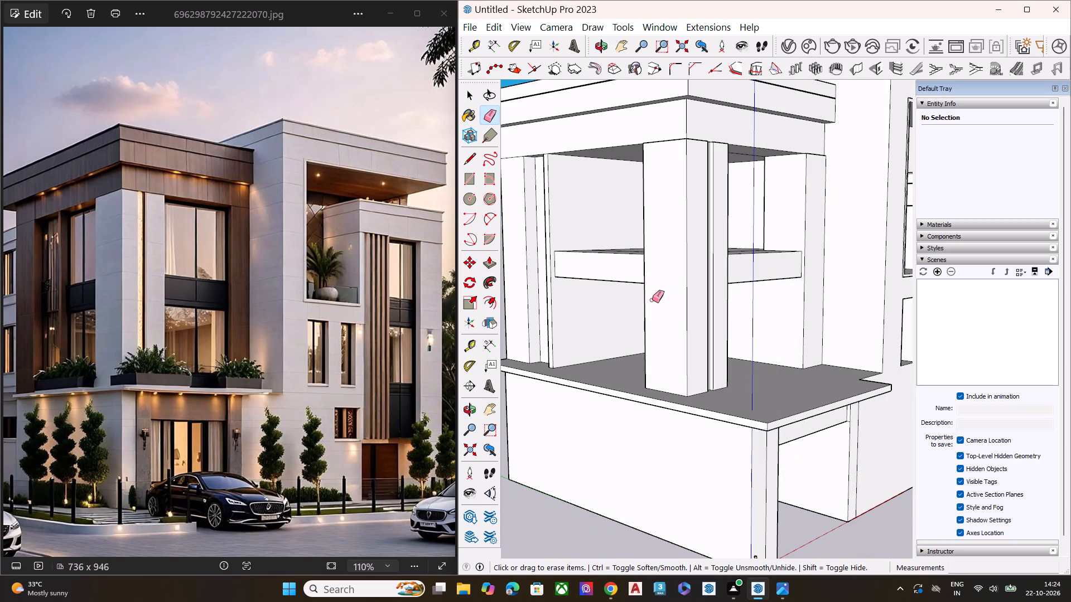
scroll(582, 235, "up", 2)
scroll(580, 220, "down", 2)
scroll(580, 220, "up", 1)
key("space")
left_click(580, 220)
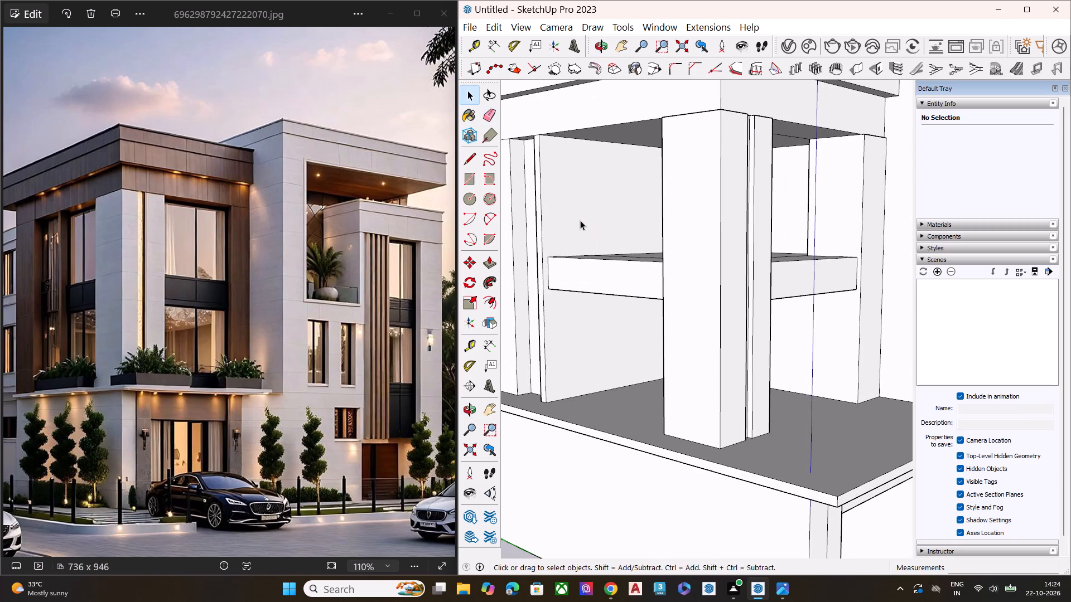
left_click(580, 220)
key("p")
left_click(580, 220)
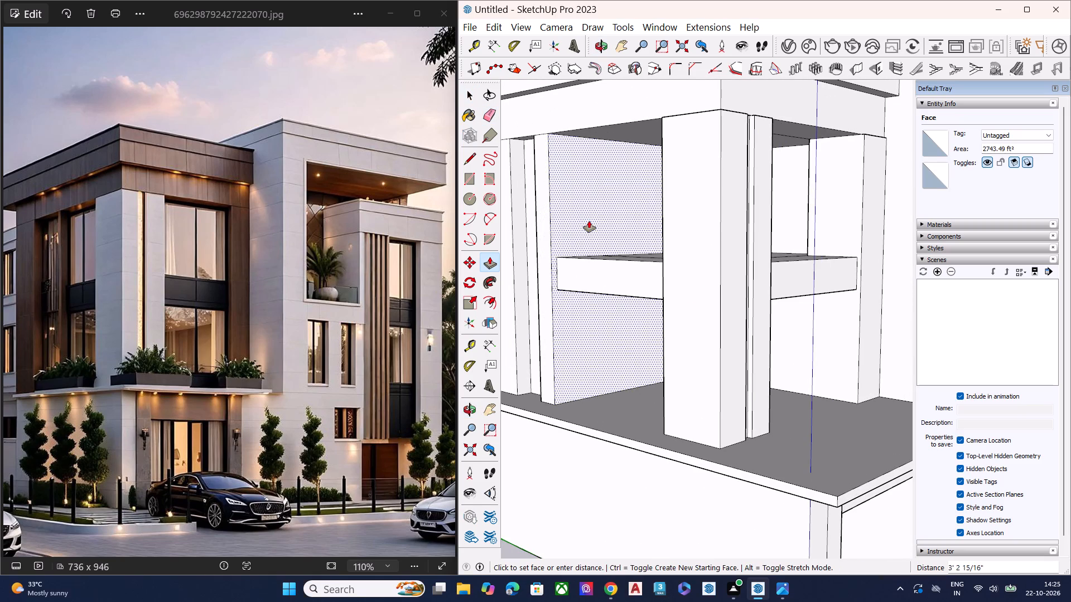
left_click(589, 221)
key("space")
Push the groove-side face of the same fin in by about 2' 7", widening the gap to the adjacent outer pillar.
middle_click_drag(562, 242, 949, 244)
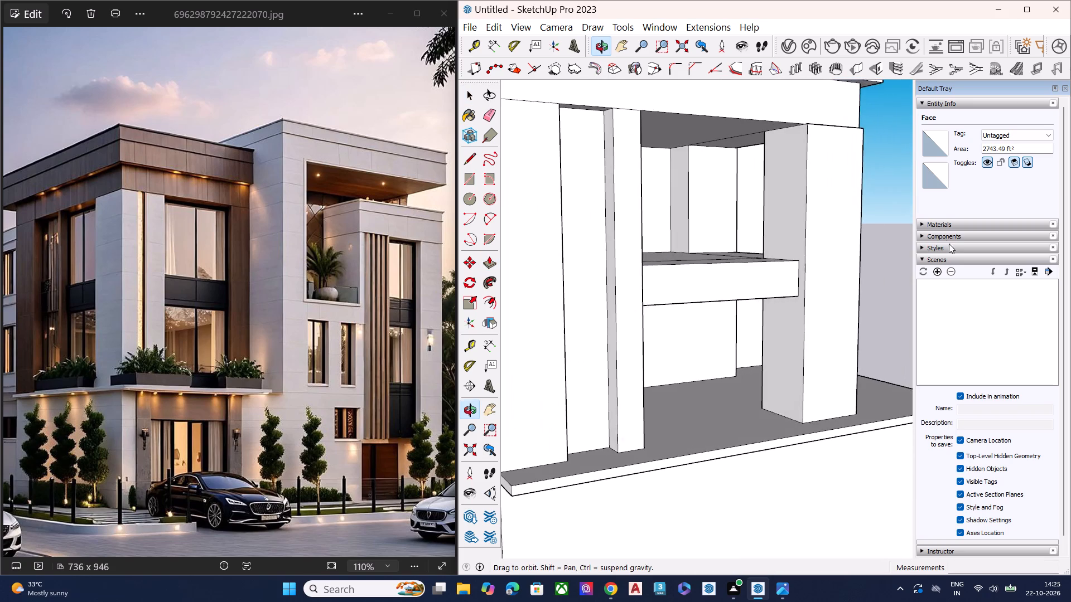
scroll(667, 244, "up", 4)
middle_click_drag(583, 239, 602, 235)
left_click(580, 246)
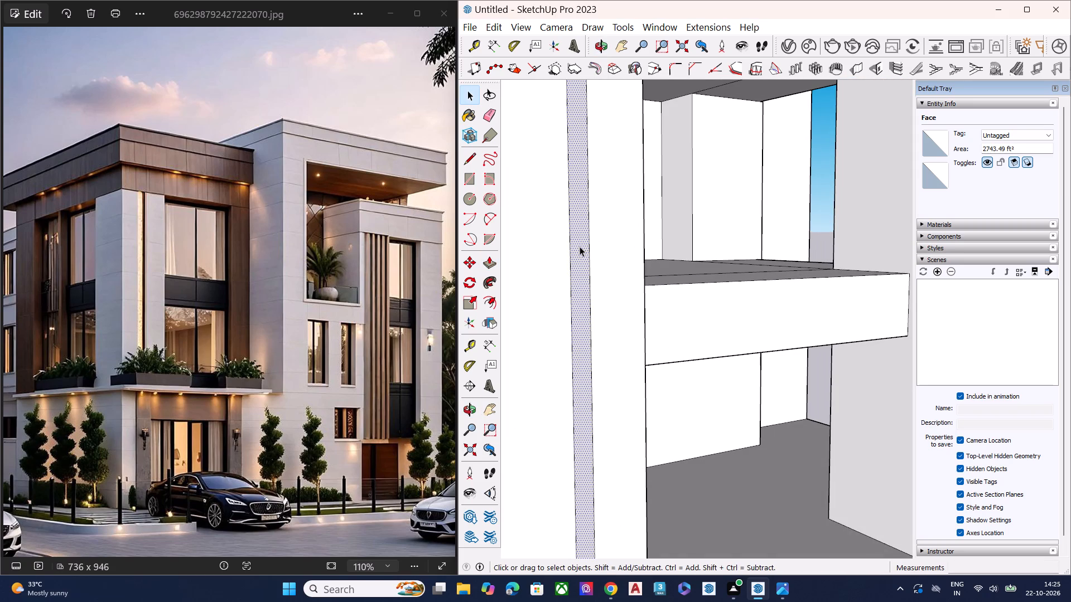
key("p")
left_click(580, 246)
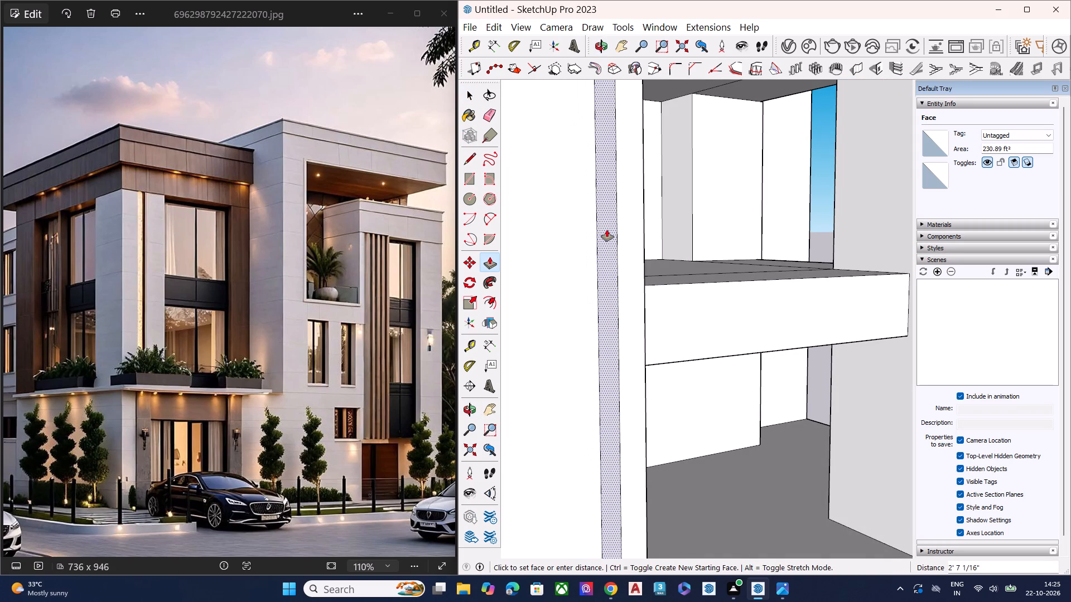
left_click(607, 230)
key("space")
scroll(600, 241, "down", 8)
middle_click_drag(640, 281, 617, 329)
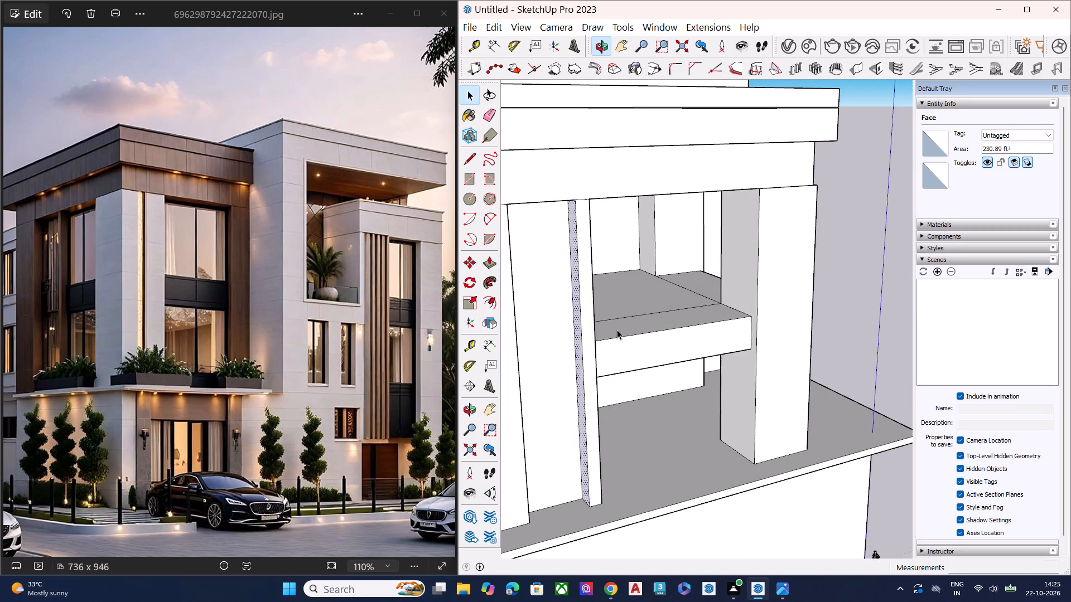
scroll(610, 313, "up", 1)
scroll(645, 293, "down", 6)
key("space")
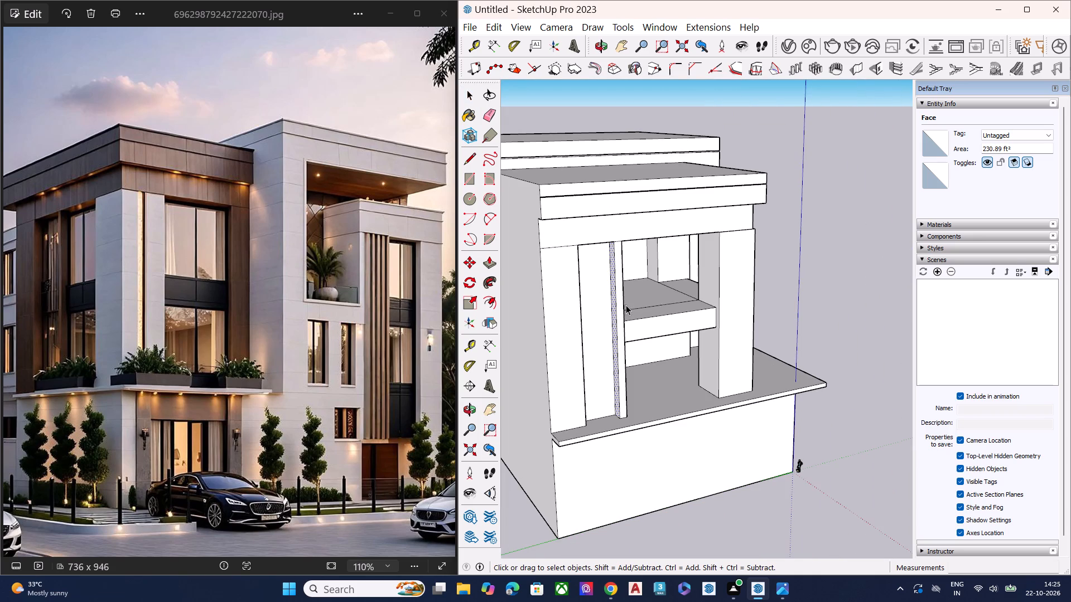
left_click(822, 264)
Pull the fin's recess-facing side out another 2' 1" or so toward the corner pillar.
middle_click_drag(809, 294, 569, 287)
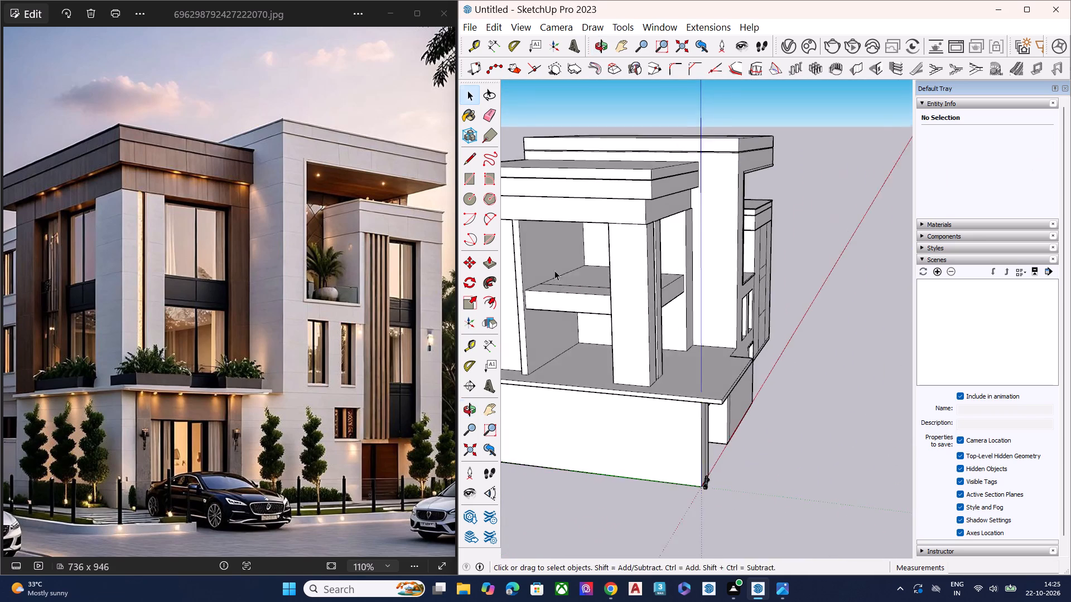
middle_click_drag(540, 250, 464, 220)
scroll(570, 242, "up", 6)
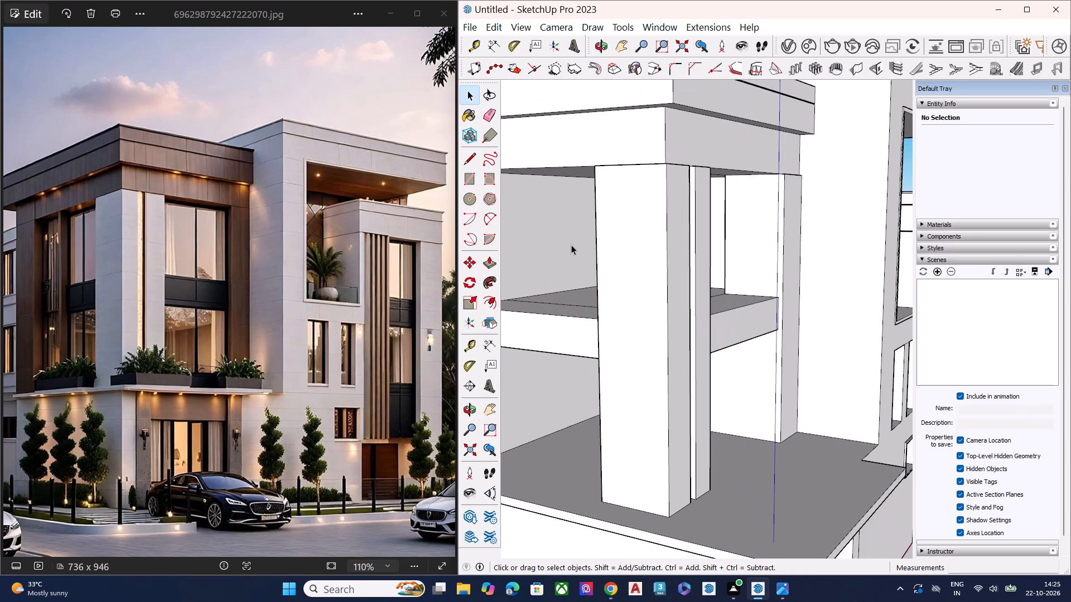
scroll(697, 271, "down", 5)
scroll(596, 271, "up", 4)
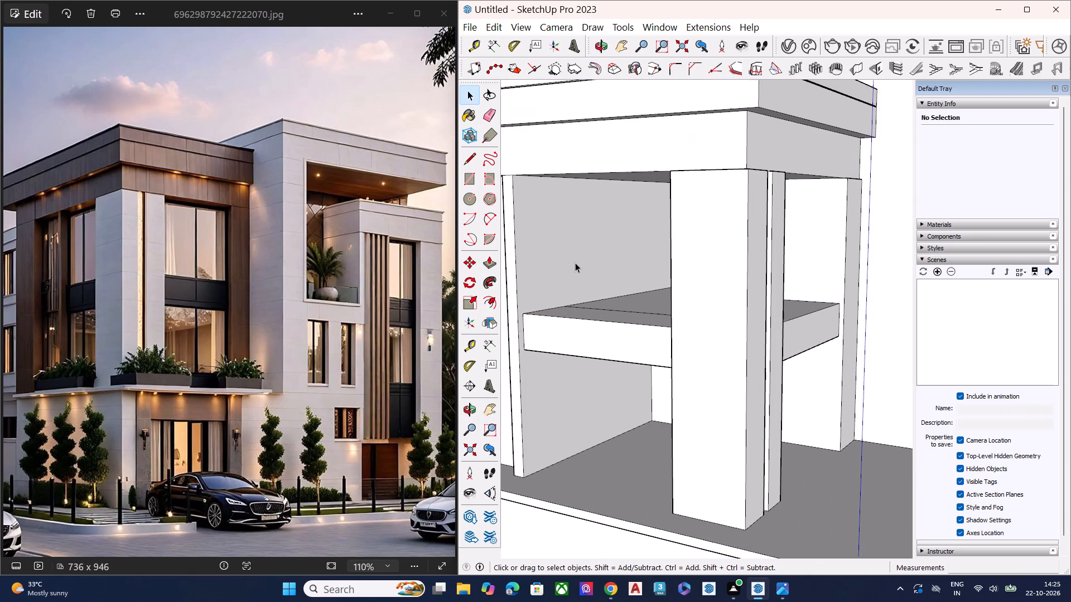
left_click(570, 259)
key("p")
left_click(570, 259)
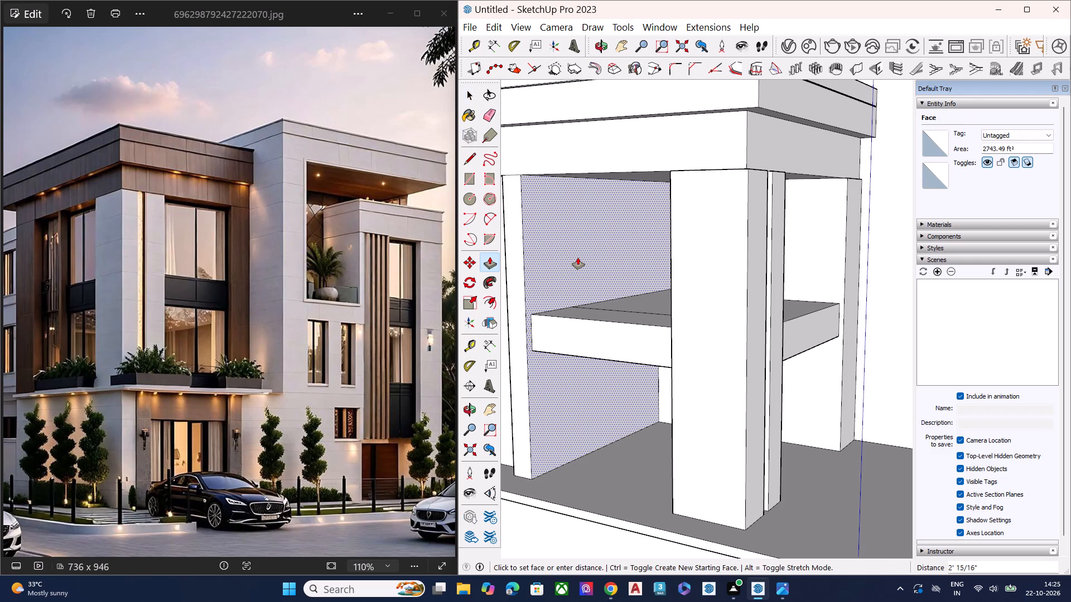
left_click(578, 258)
key("space")
Push the fin's groove-side face in by about another 2' 4" to widen the groove beside the outer pillar.
middle_click_drag(581, 283, 911, 260)
scroll(713, 251, "up", 3)
left_click(633, 251)
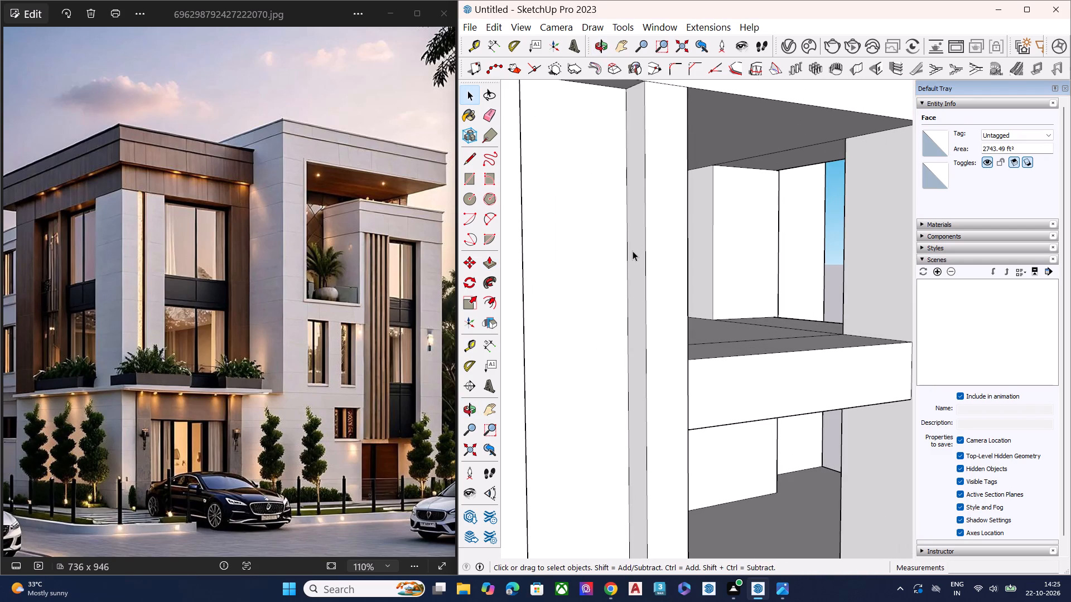
key("p")
left_click(633, 251)
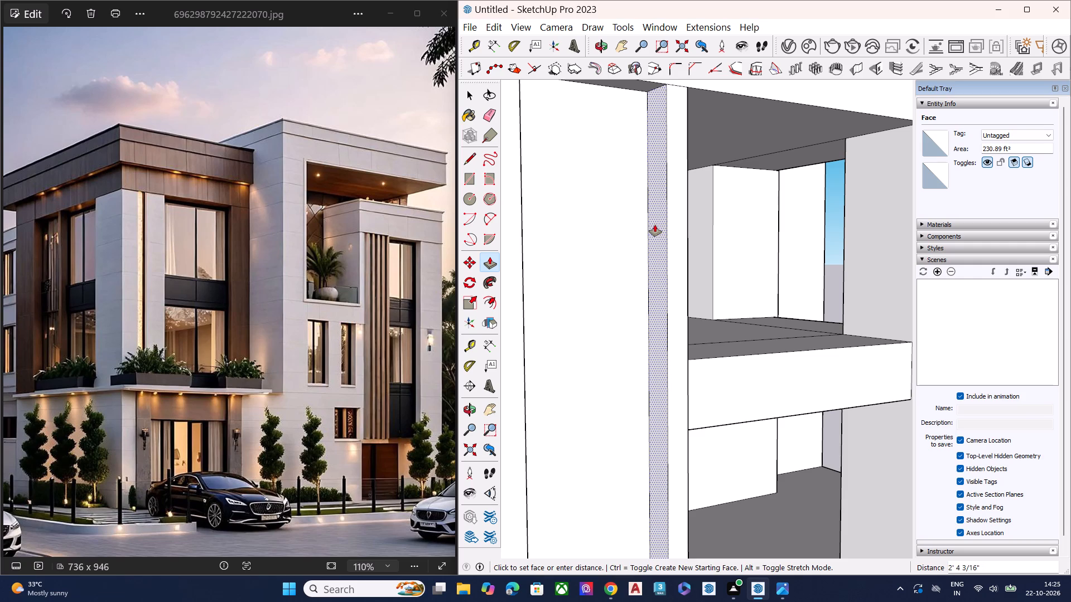
left_click(655, 225)
key("space")
scroll(634, 233, "down", 1)
scroll(633, 234, "up", 1)
scroll(632, 235, "down", 6)
left_click(893, 254)
Compare the corner block's fins, grooves and mid-level band and the overall massing with the reference photo's pillar and window details.
middle_click_drag(836, 265, 747, 331)
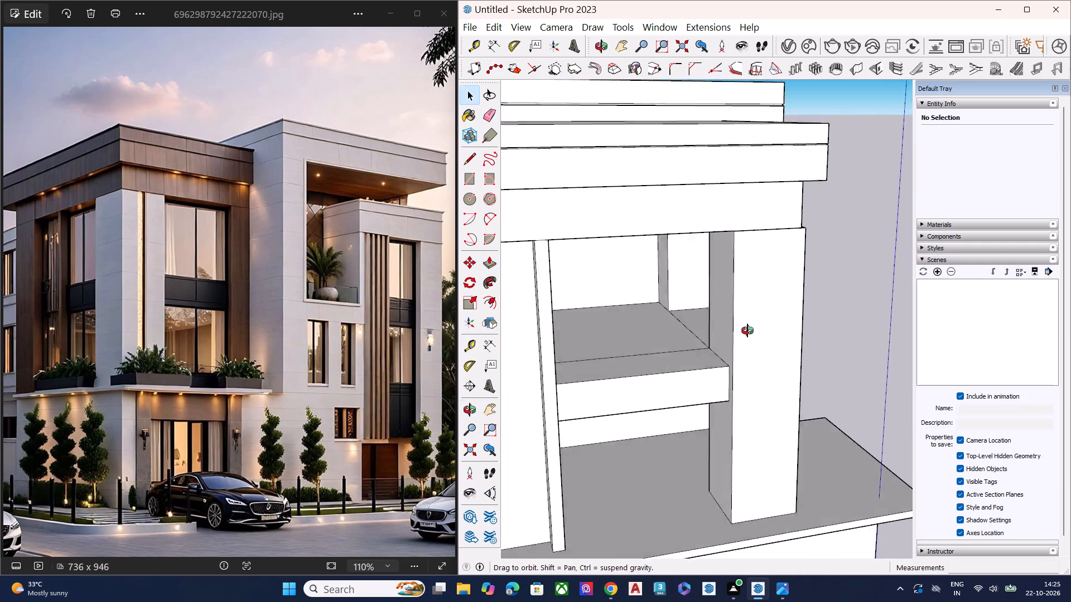
middle_click_drag(747, 331, 598, 347)
scroll(645, 276, "down", 7)
middle_click_drag(650, 298, 535, 322)
scroll(533, 318, "up", 2)
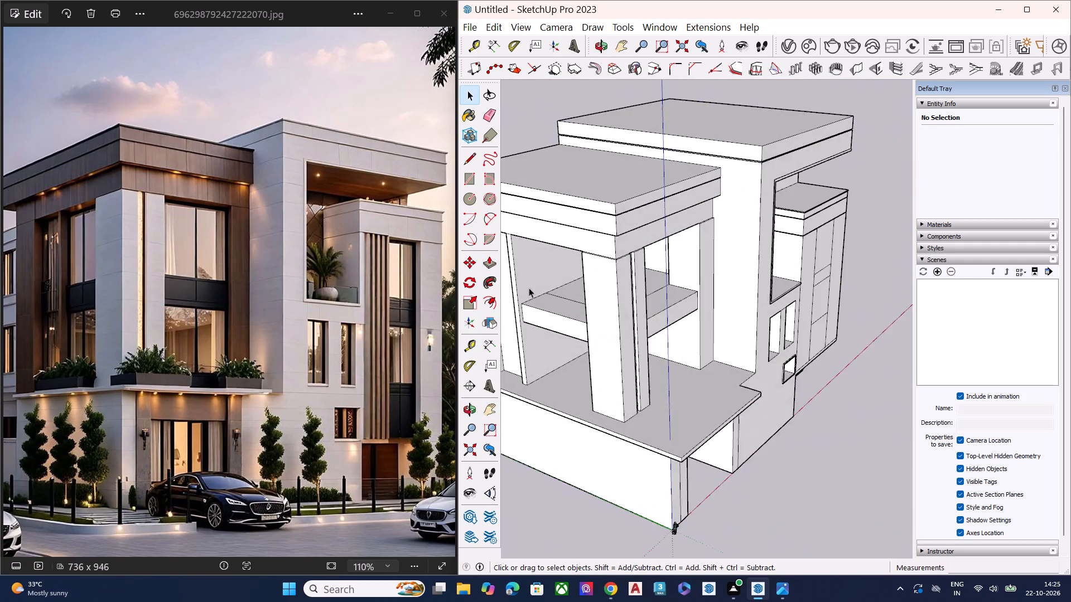
scroll(529, 288, "up", 3)
scroll(228, 267, "up", 10)
scroll(122, 249, "down", 3)
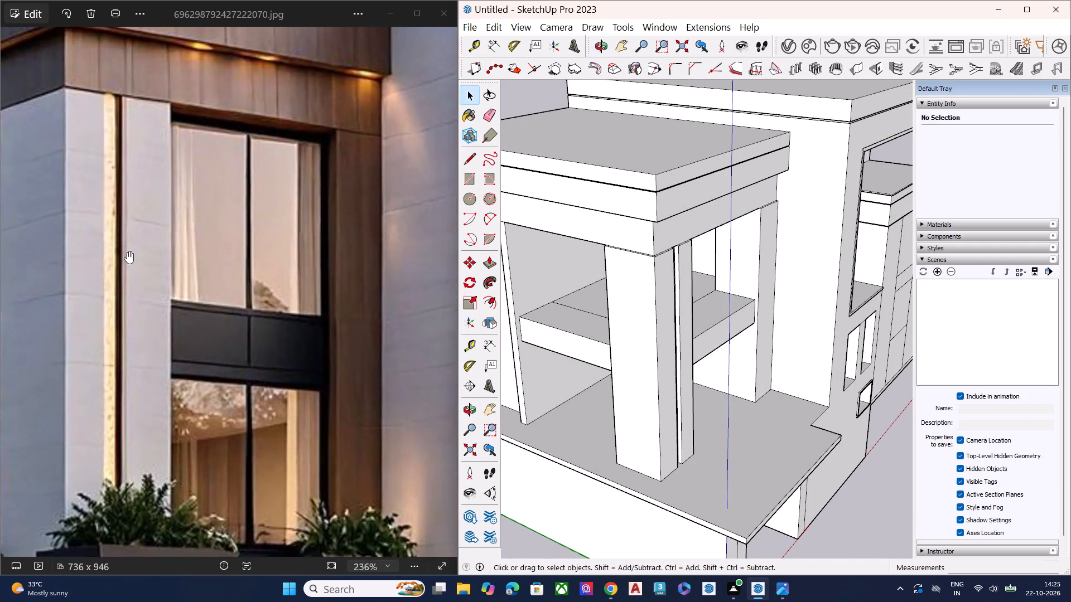
scroll(127, 251, "down", 7)
scroll(143, 270, "up", 2)
scroll(143, 270, "down", 3)
scroll(139, 277, "up", 12)
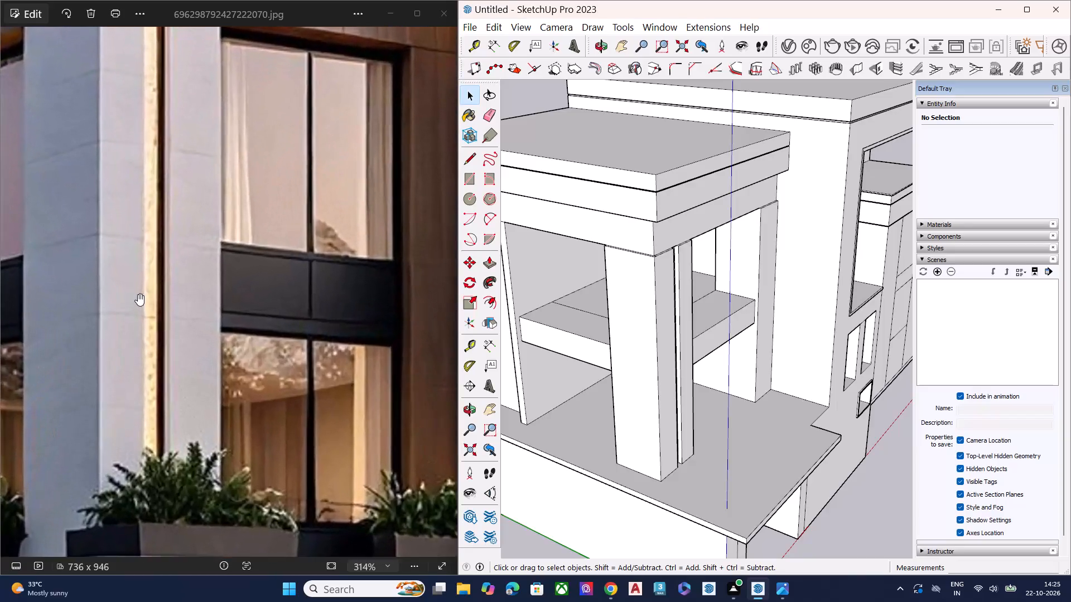
scroll(138, 294, "down", 15)
scroll(308, 335, "up", 9)
scroll(370, 322, "down", 9)
scroll(295, 371, "up", 7)
scroll(249, 398, "down", 8)
scroll(334, 414, "up", 3)
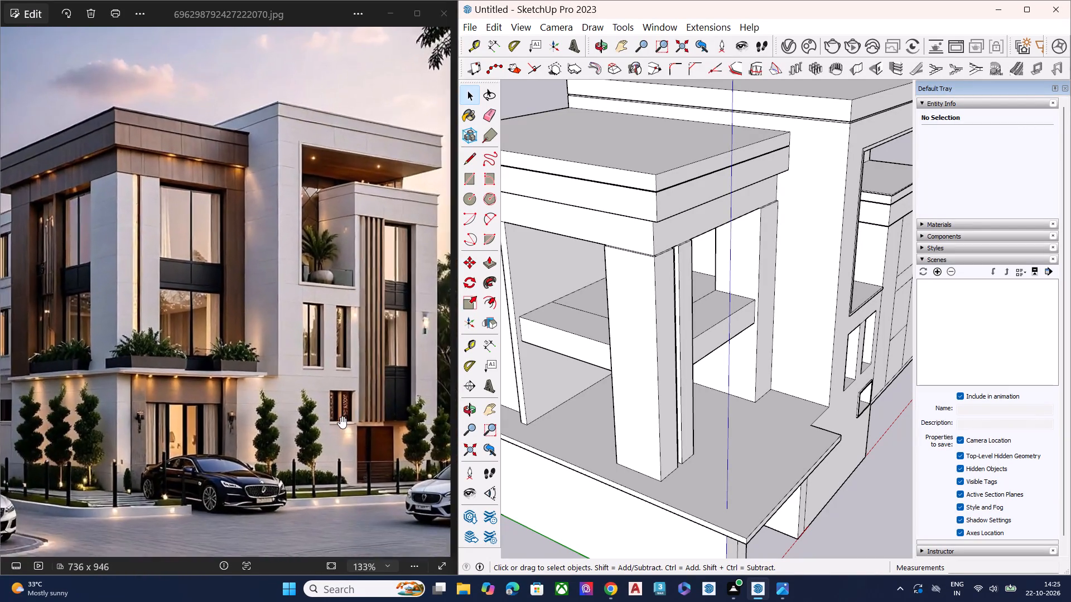
scroll(340, 416, "up", 5)
scroll(354, 423, "down", 1)
scroll(349, 425, "up", 2)
scroll(346, 427, "down", 3)
scroll(291, 437, "down", 5)
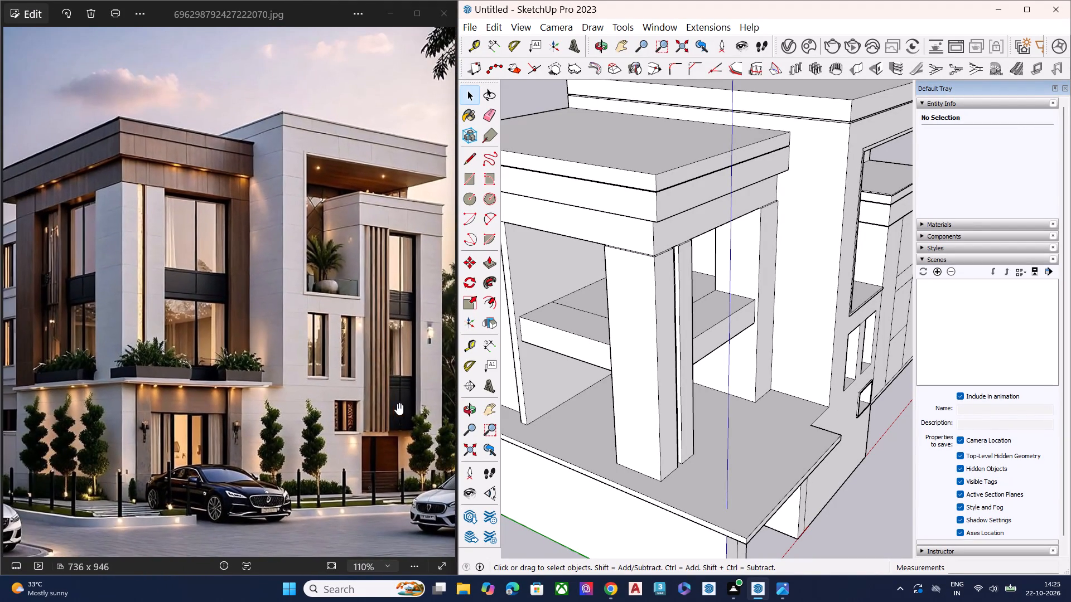
scroll(441, 385, "up", 13)
scroll(413, 373, "down", 1)
scroll(413, 373, "up", 6)
scroll(356, 280, "down", 3)
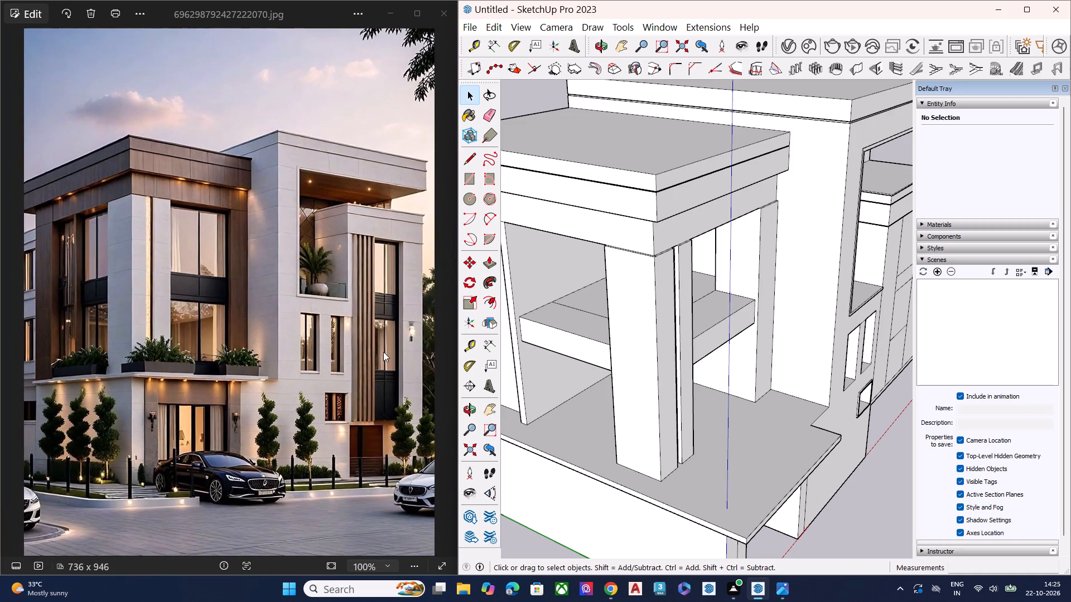
scroll(389, 352, "up", 8)
scroll(413, 347, "down", 9)
scroll(307, 360, "up", 8)
scroll(262, 352, "down", 8)
scroll(332, 351, "up", 7)
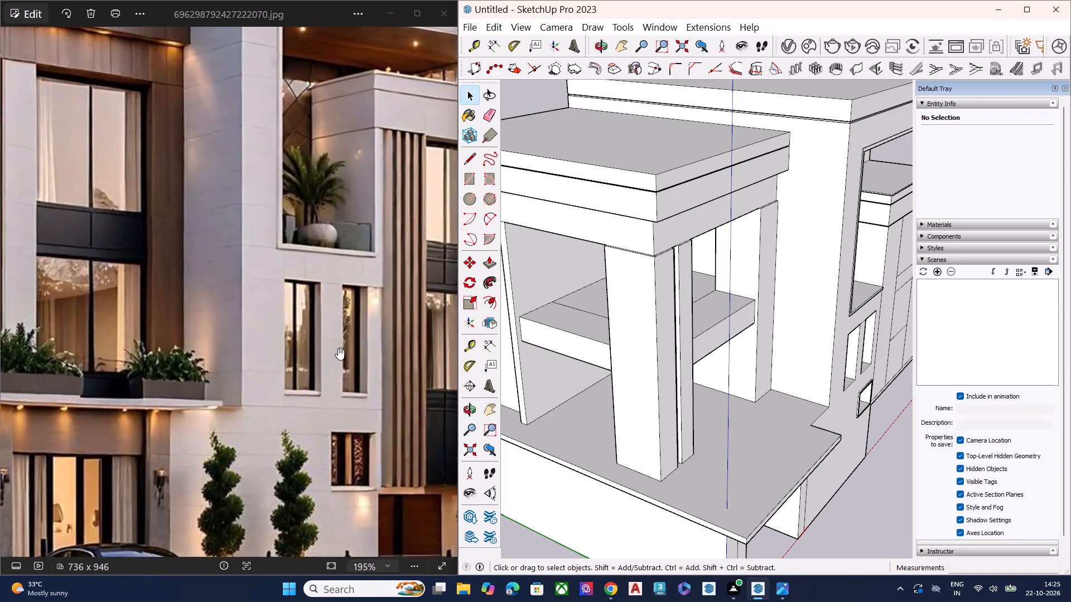
scroll(338, 348, "down", 6)
scroll(262, 376, "up", 6)
scroll(253, 378, "down", 6)
key("space")
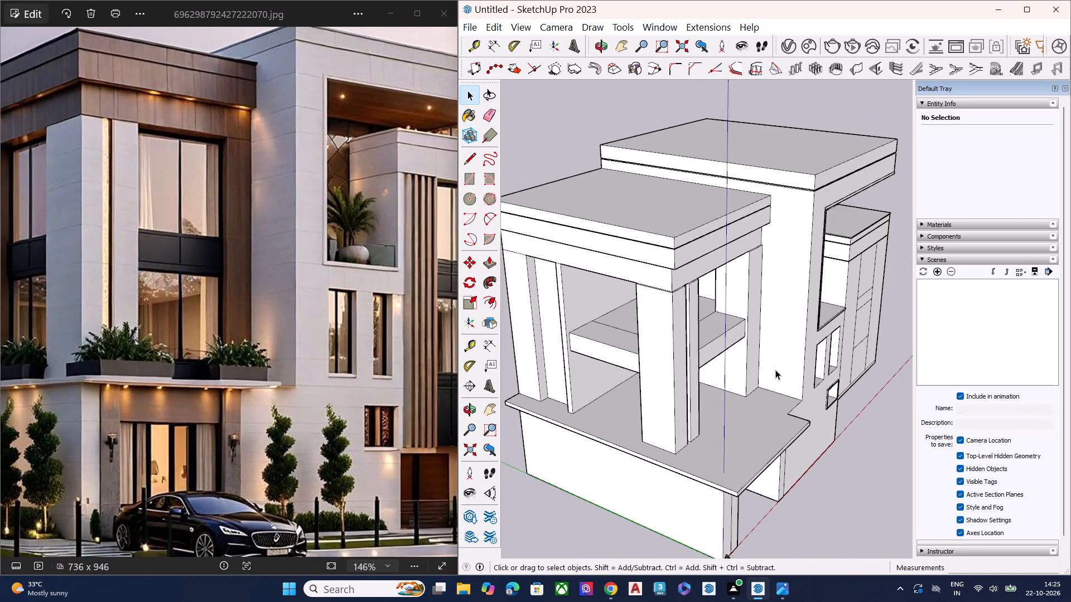
scroll(775, 370, "down", 1)
scroll(776, 370, "up", 1)
scroll(778, 370, "down", 3)
middle_click_drag(775, 412, 706, 259)
scroll(296, 375, "down", 4)
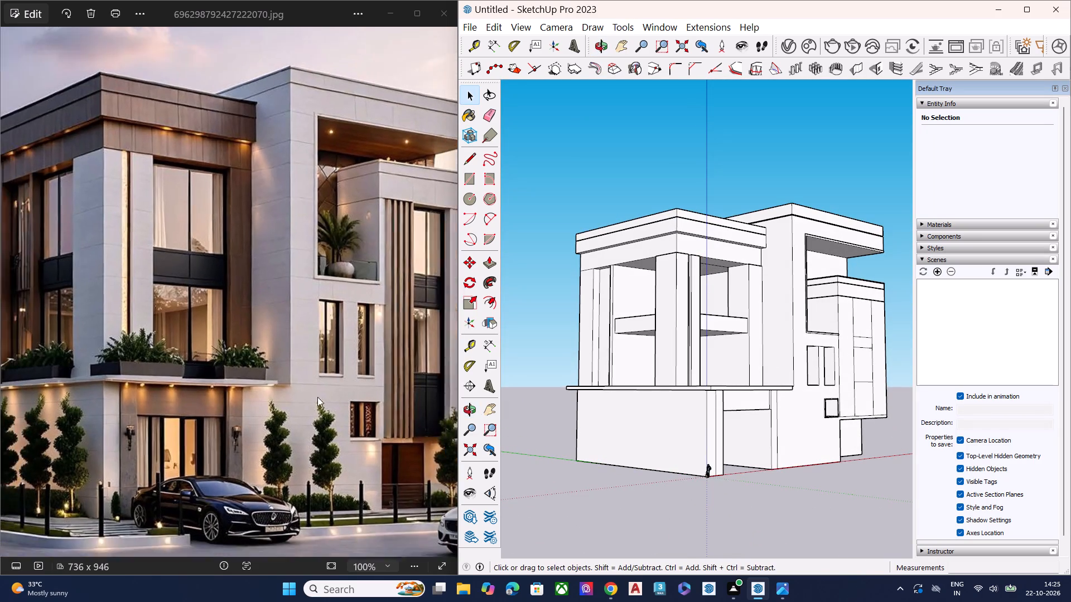
scroll(317, 397, "down", 2)
middle_click_drag(852, 386, 747, 374)
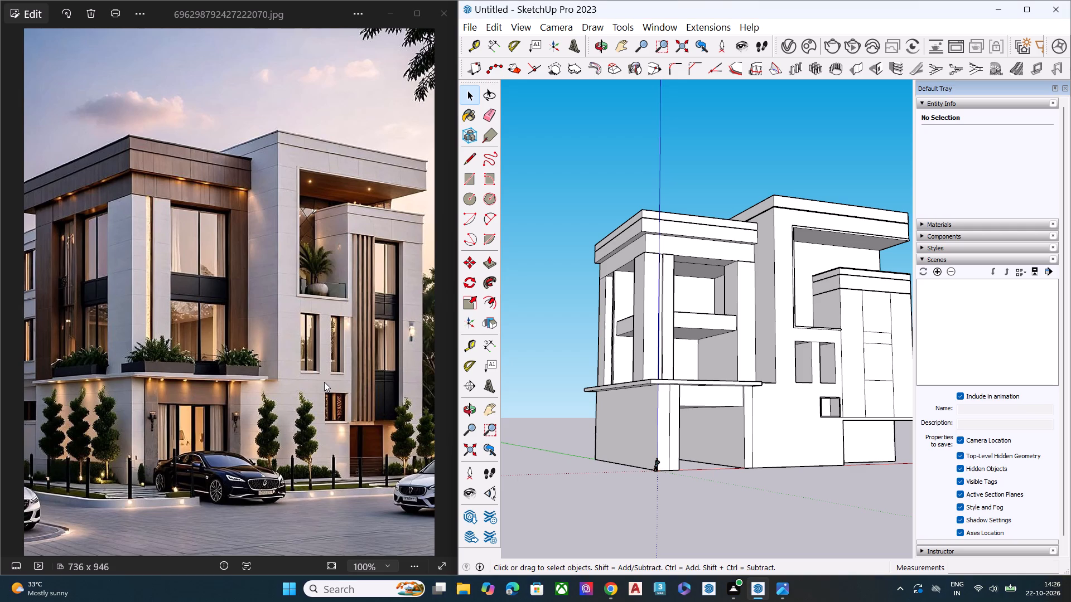
scroll(626, 382, "down", 4)
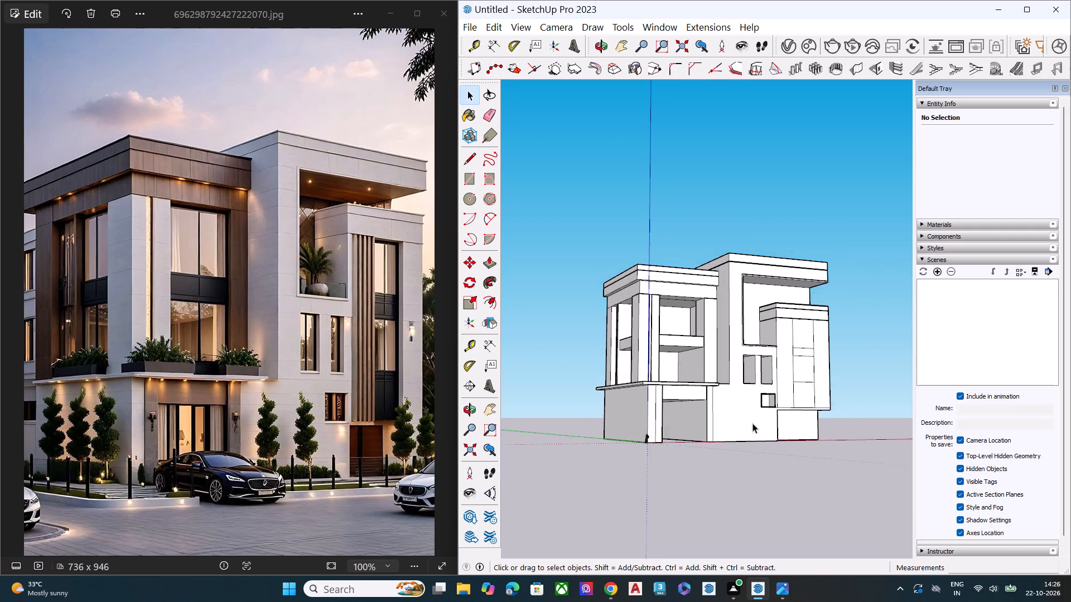
Examine the side wing's two tall window openings, the small framed opening and the divided bay face beside them.
middle_click_drag(760, 420, 818, 414)
scroll(815, 410, "up", 3)
scroll(781, 399, "down", 2)
scroll(781, 399, "up", 7)
scroll(747, 400, "down", 1)
scroll(747, 400, "up", 2)
scroll(746, 400, "down", 1)
scroll(746, 400, "up", 6)
middle_click_drag(755, 377, 763, 360)
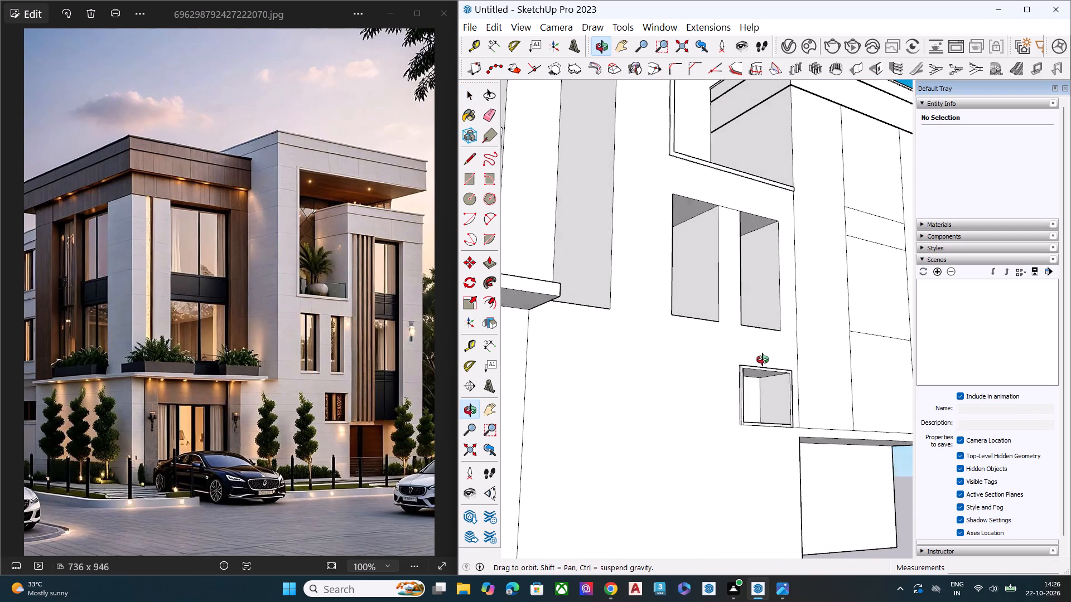
middle_click_drag(763, 360, 765, 361)
scroll(752, 390, "up", 1)
middle_click_drag(754, 391, 761, 402)
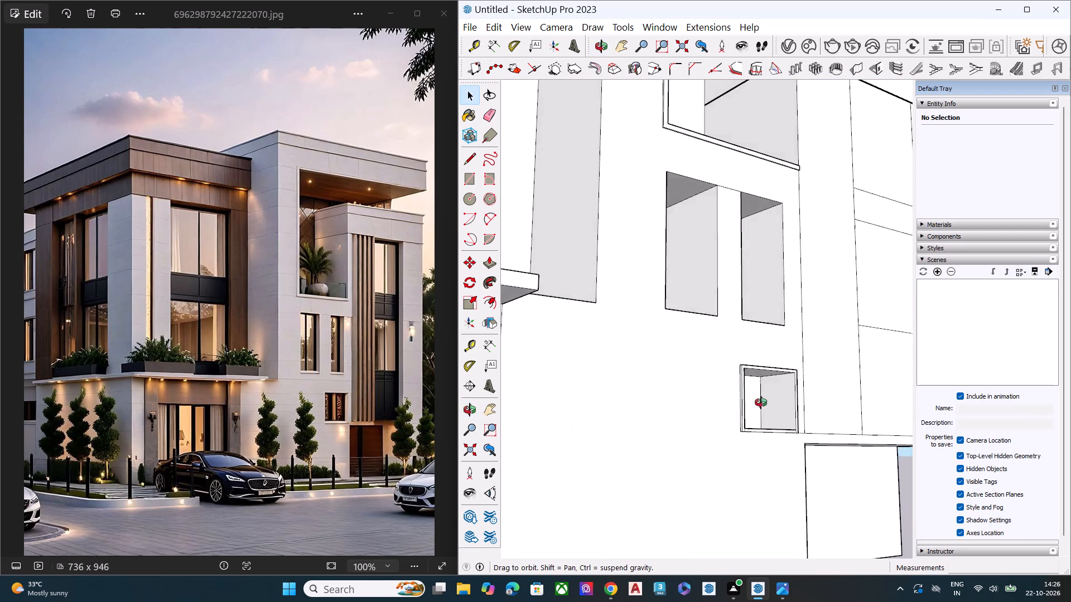
middle_click_drag(761, 402, 764, 458)
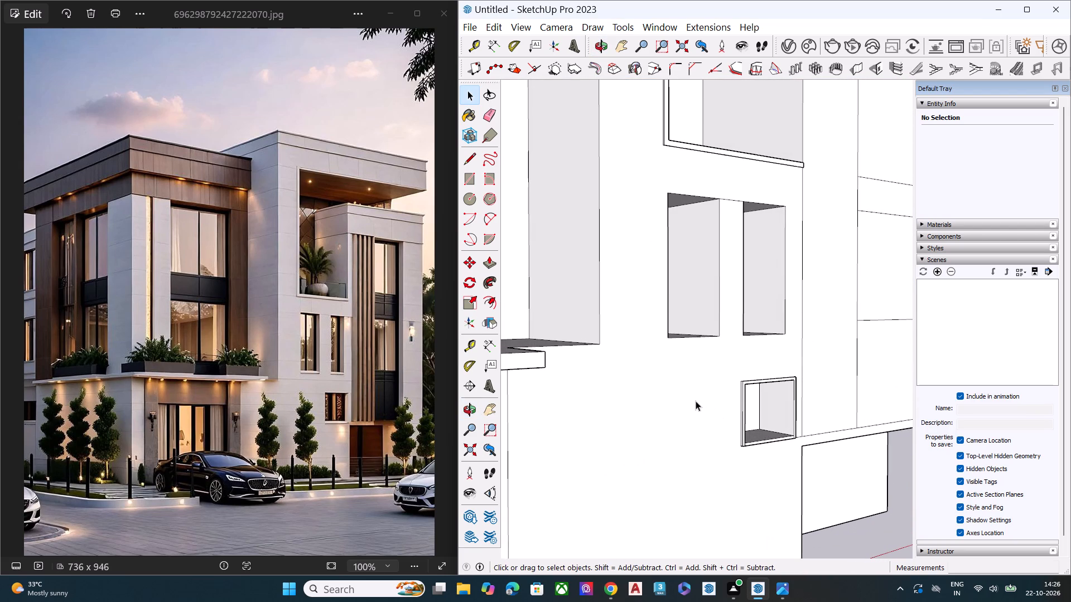
middle_click_drag(755, 279, 744, 385)
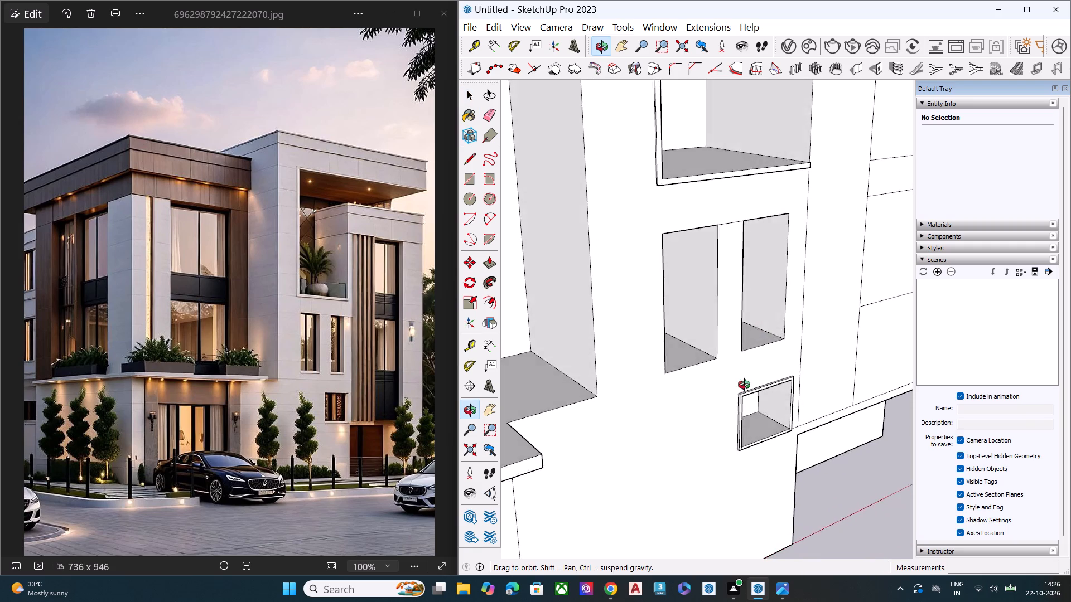
middle_click_drag(744, 385, 740, 489)
middle_click_drag(761, 251, 644, 163)
scroll(651, 231, "up", 7)
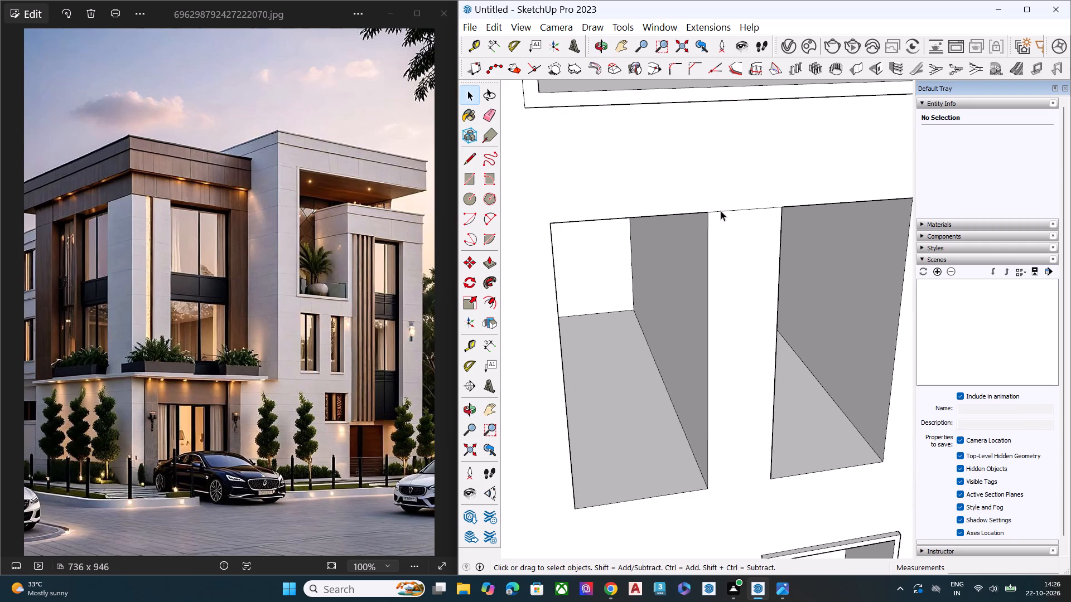
scroll(672, 271, "down", 7)
middle_click_drag(667, 339, 668, 270)
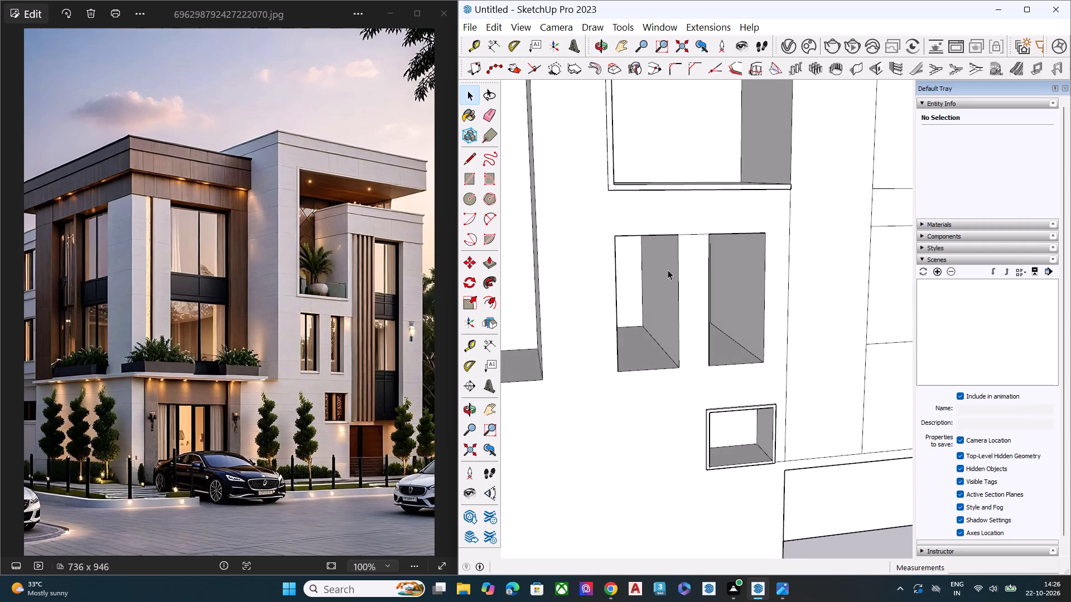
scroll(665, 276, "down", 7)
middle_click_drag(786, 327, 791, 318)
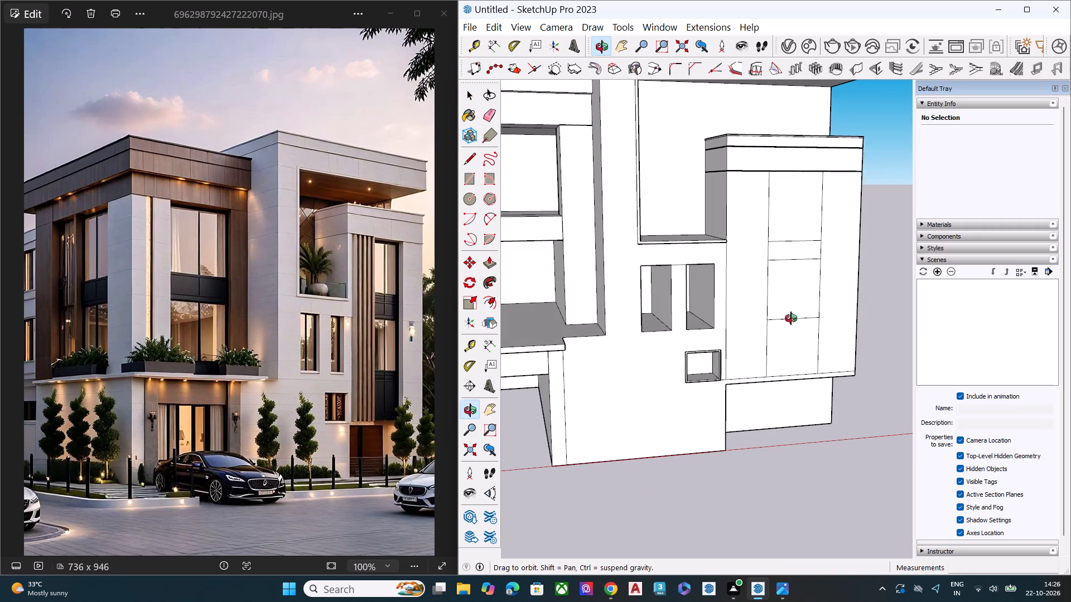
middle_click_drag(791, 318, 794, 314)
scroll(808, 297, "up", 6)
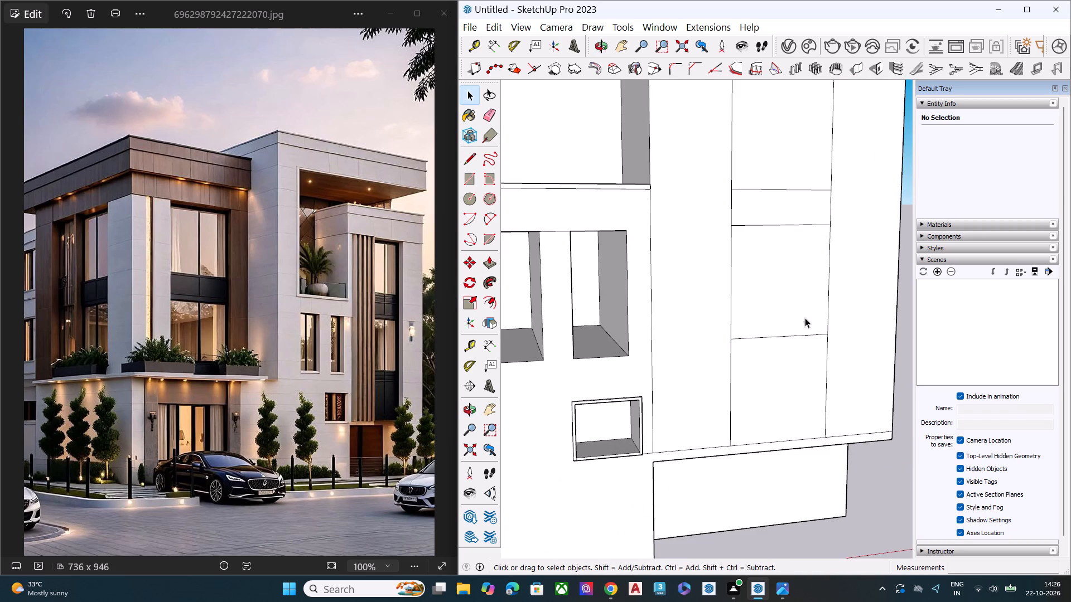
Push the lowest panel of the side bay's divided face inward to start a recess.
left_click(803, 365)
middle_click_drag(803, 365, 896, 343)
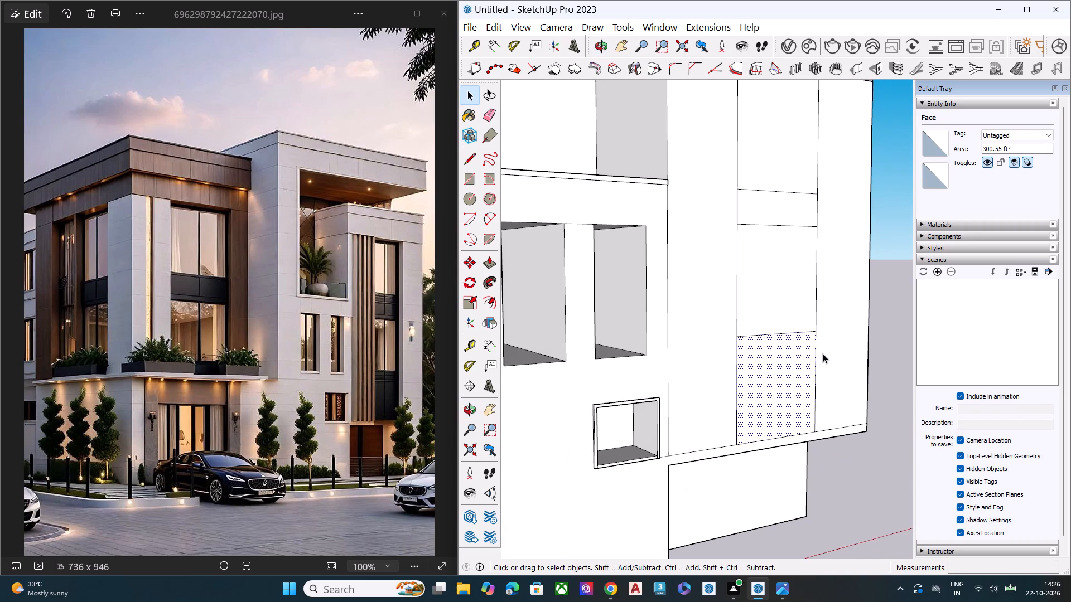
key("p")
left_click(798, 364)
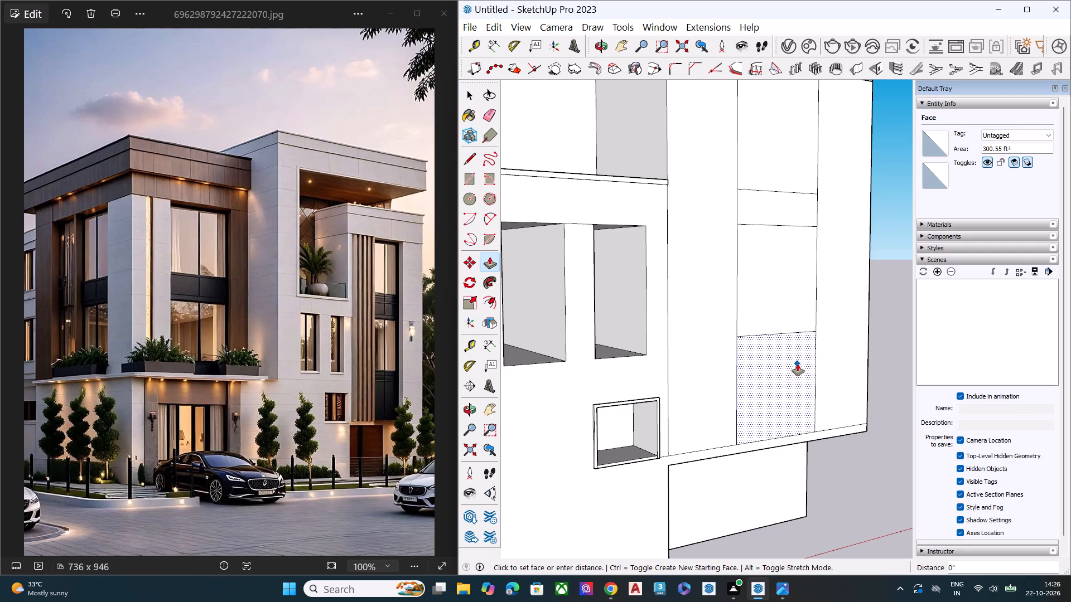
left_click(783, 366)
key("space")
scroll(785, 324, "down", 5)
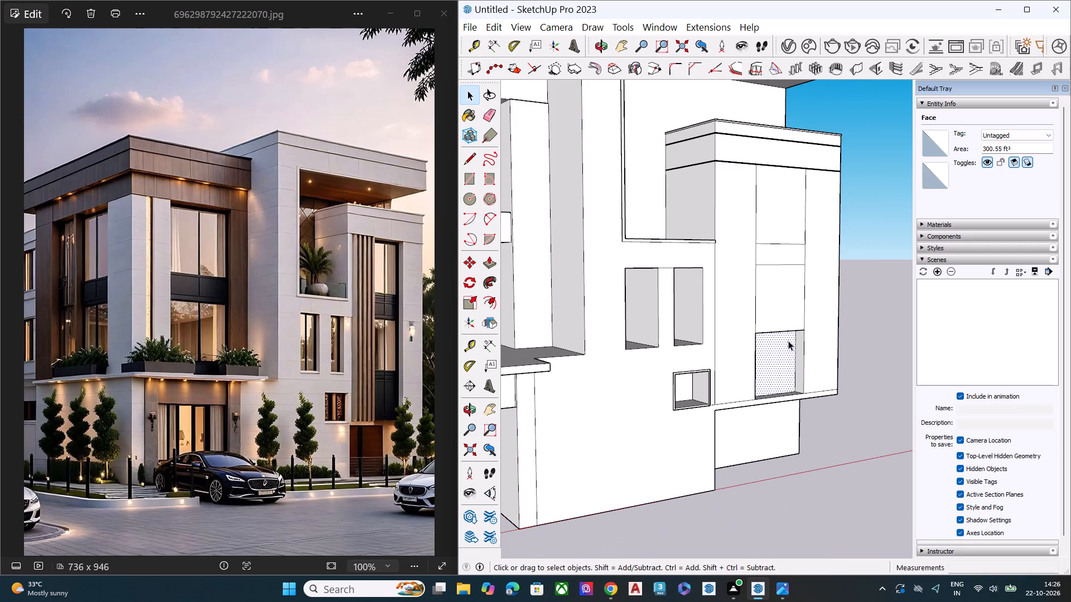
key("p")
left_click(783, 366)
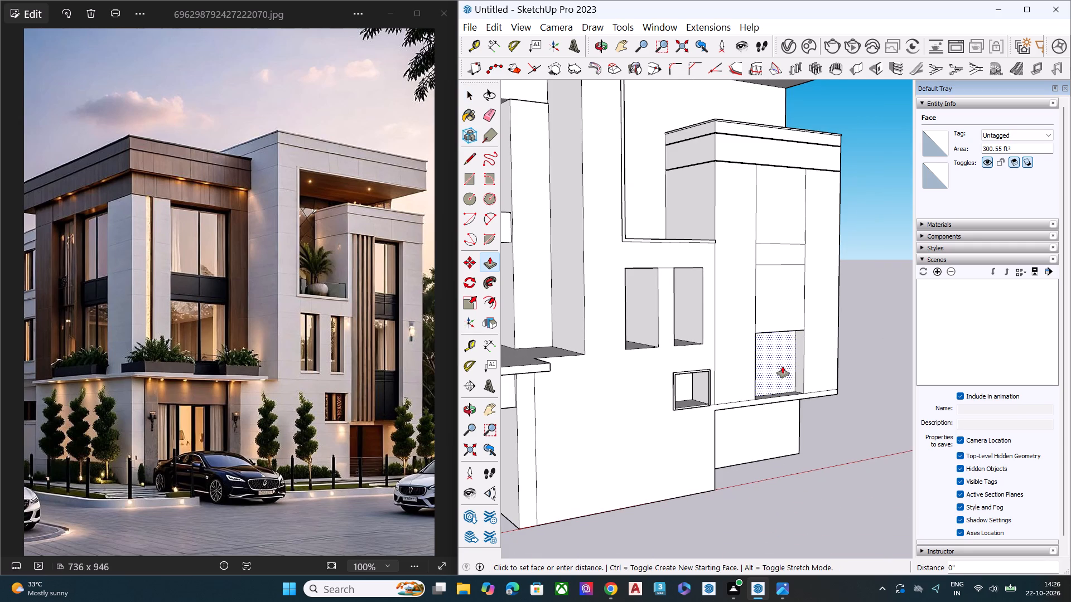
left_click(783, 366)
key("space")
left_click(873, 317)
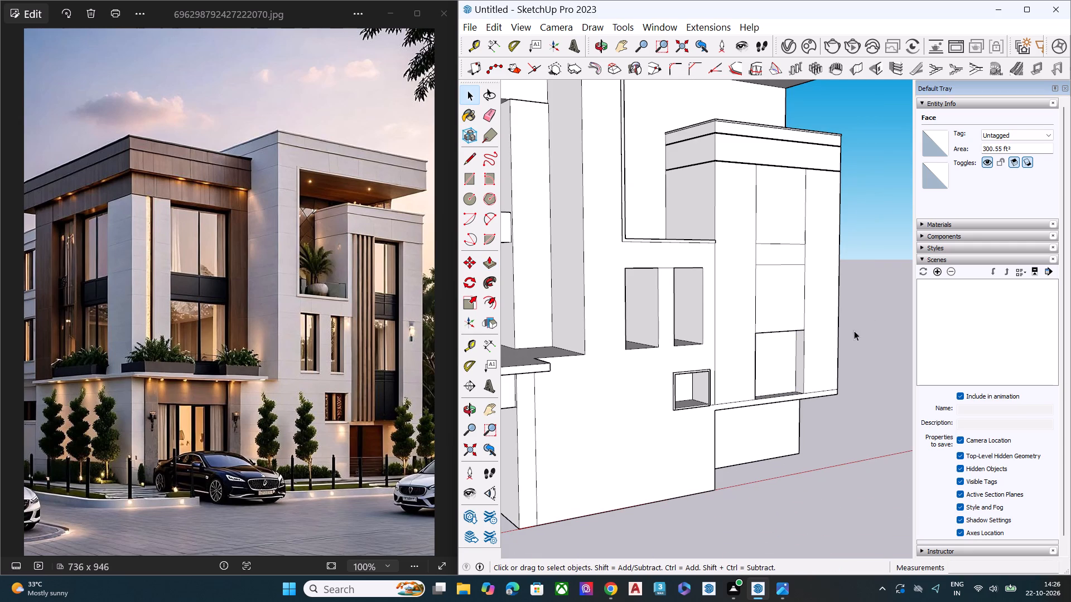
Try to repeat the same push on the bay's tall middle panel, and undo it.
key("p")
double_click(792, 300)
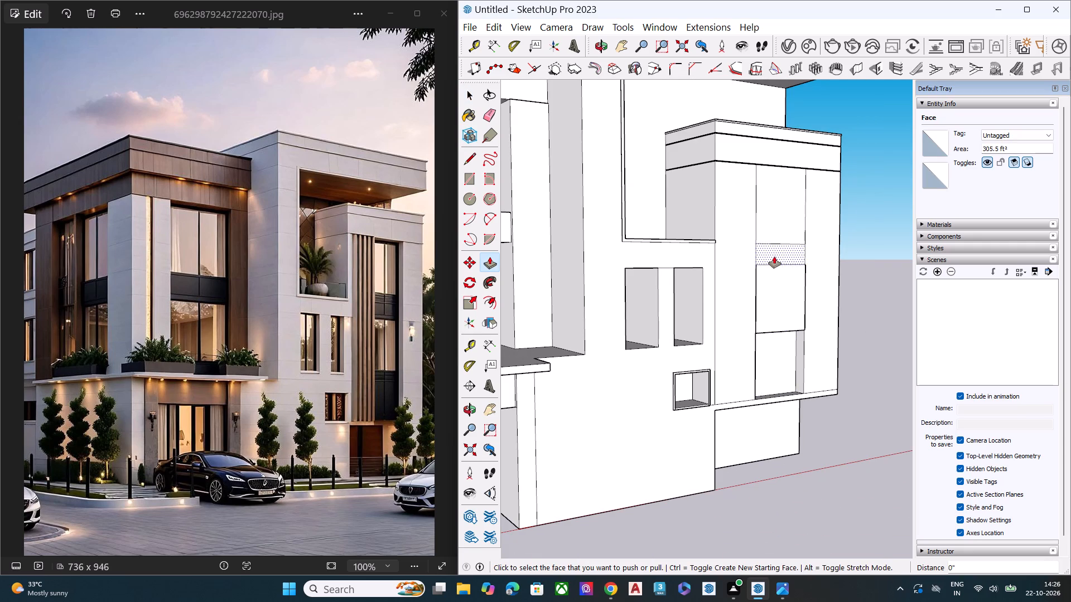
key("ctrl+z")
Push the bay's tall middle panel in flush with the recessed lowest panel.
middle_click_drag(778, 295, 803, 300)
scroll(793, 289, "up", 1)
left_click(792, 289)
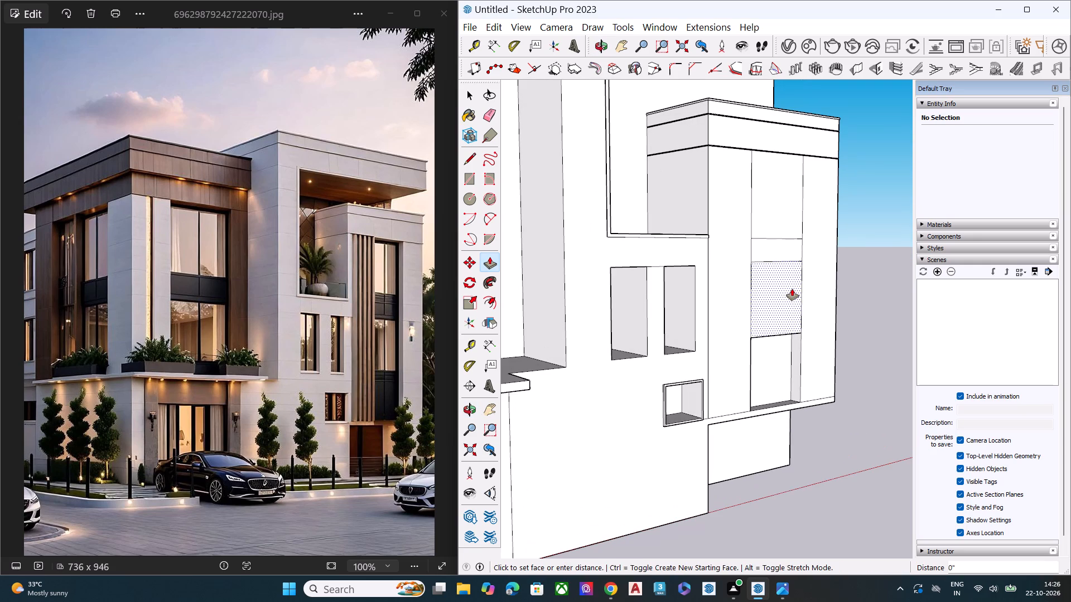
left_click(792, 349)
key("space")
Push the narrow band above the bay's middle panel in 3' 5 9/16", flush with the recess.
left_click(776, 249)
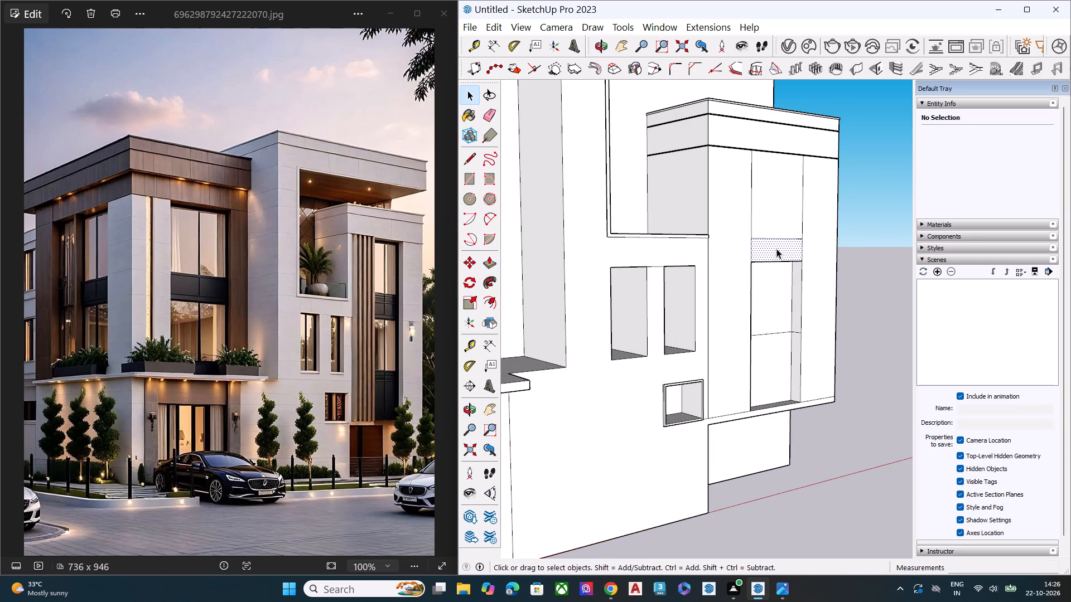
key("p")
left_click(776, 249)
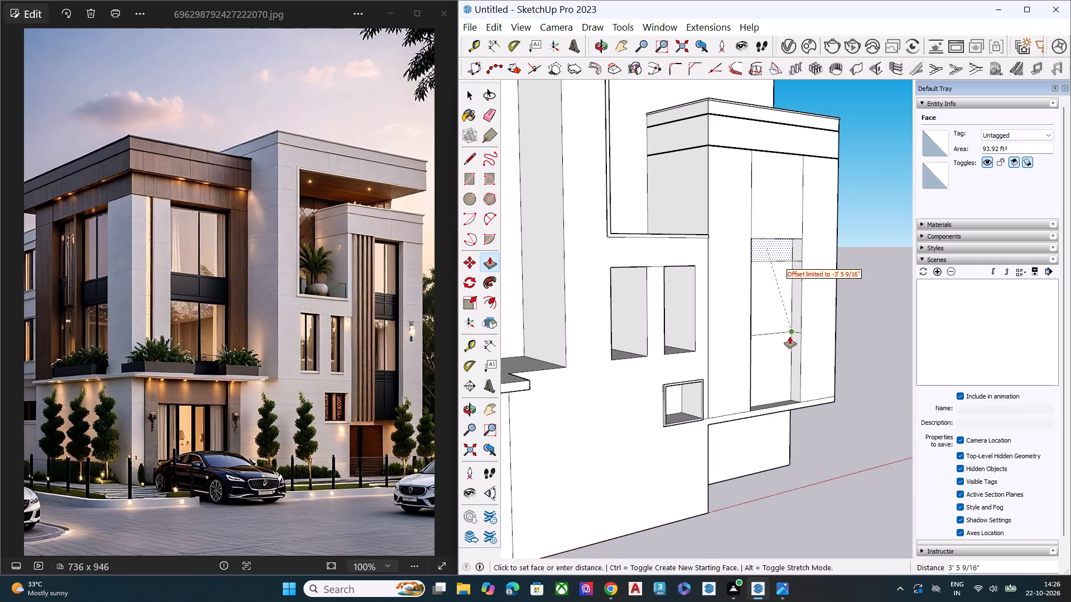
left_click(790, 337)
key("space")
Push the bay's top panel in flush with the recessed band below it to complete the full-height recess.
left_click(787, 224)
key("p")
left_click(787, 224)
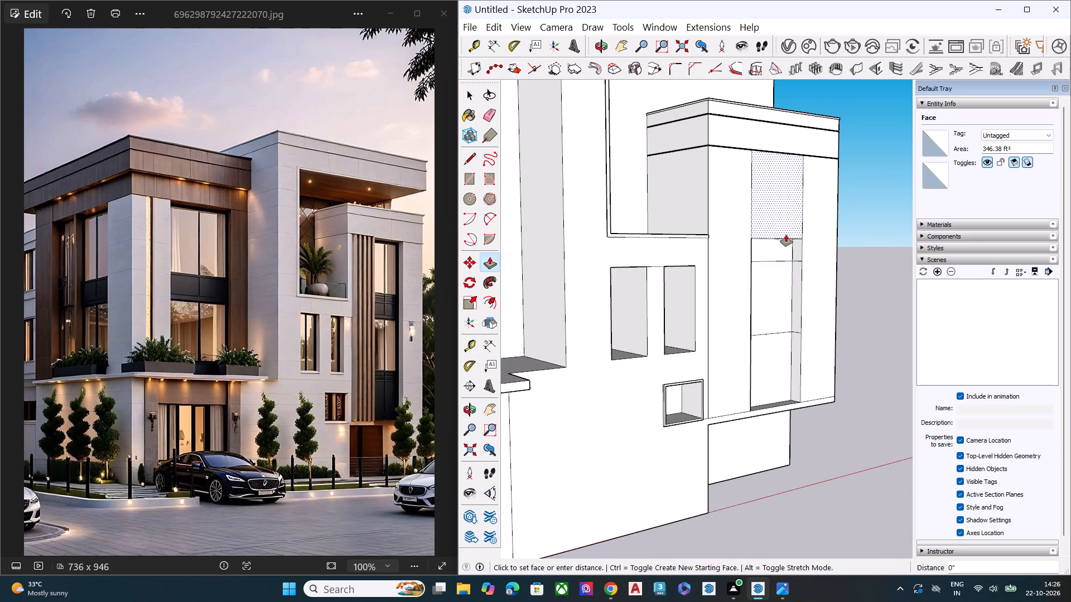
key("space")
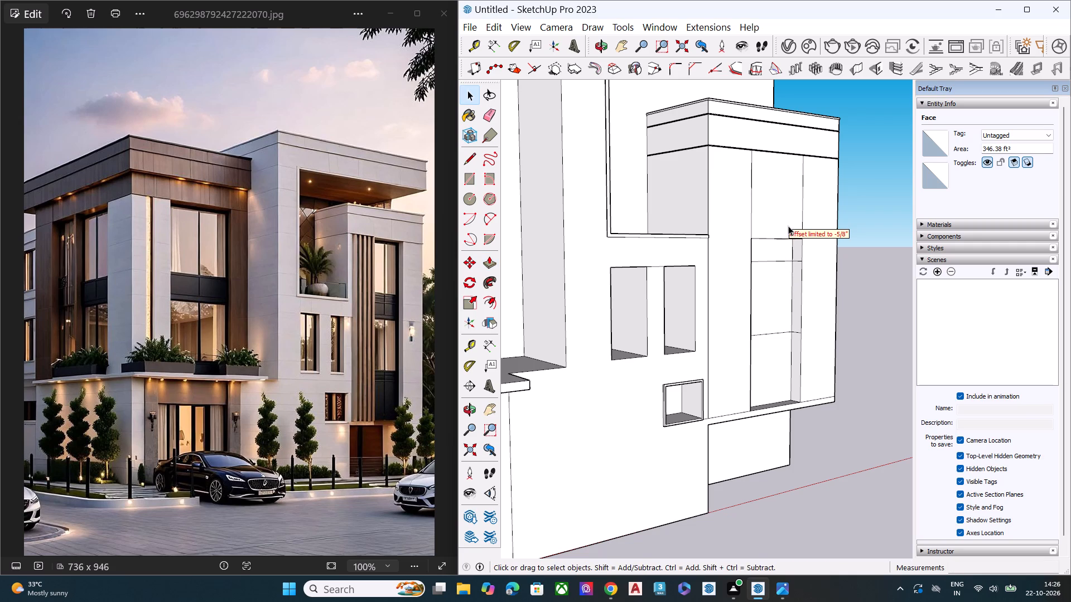
left_click(788, 224)
key("p")
left_click(790, 206)
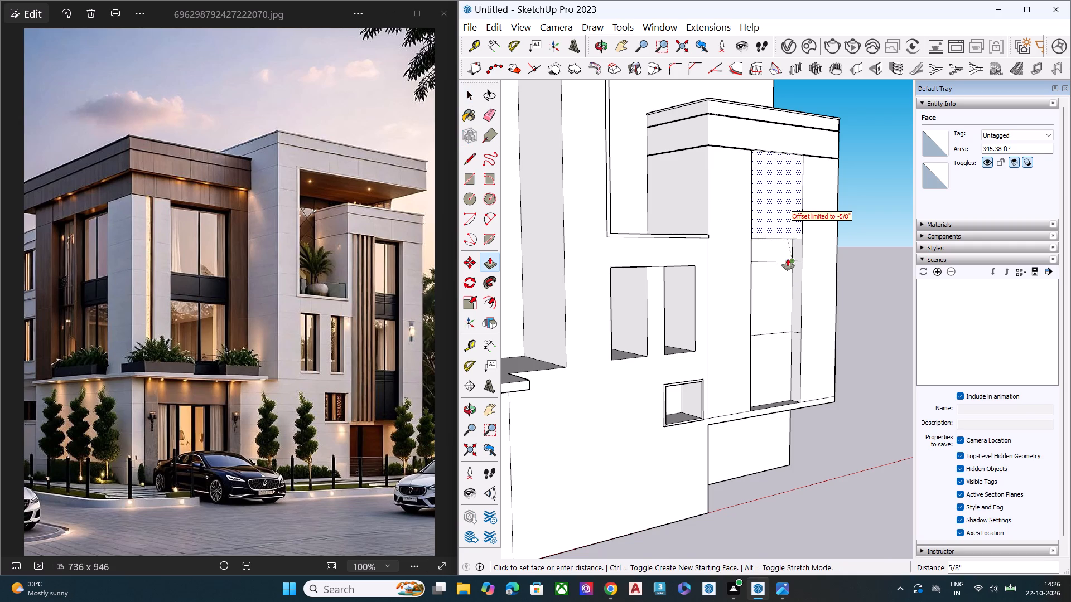
middle_click_drag(798, 232, 829, 158)
left_click(773, 269)
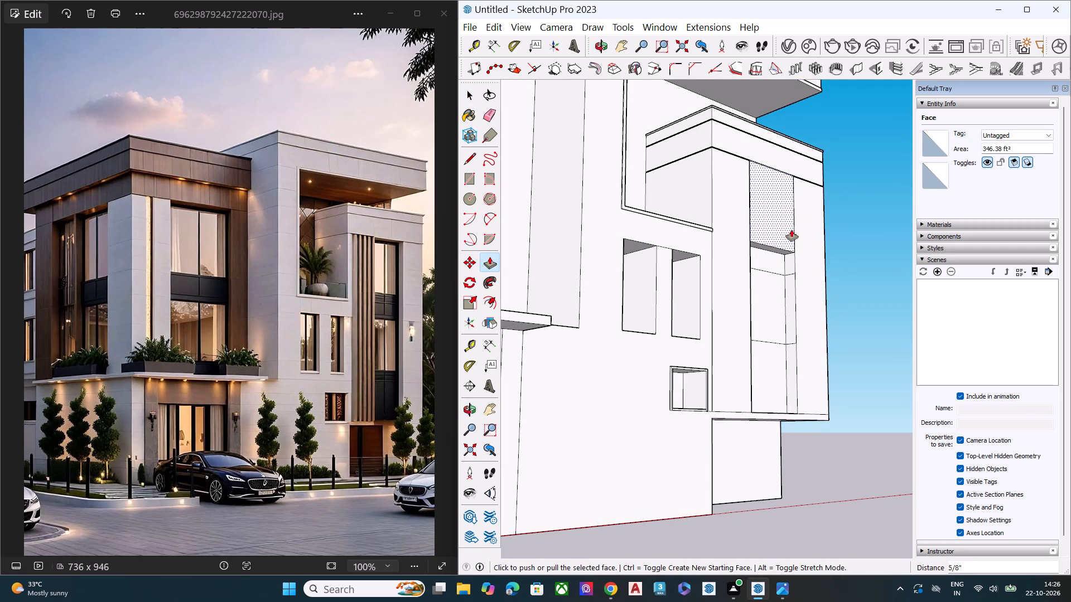
left_click(789, 224)
left_click(783, 260)
key("space")
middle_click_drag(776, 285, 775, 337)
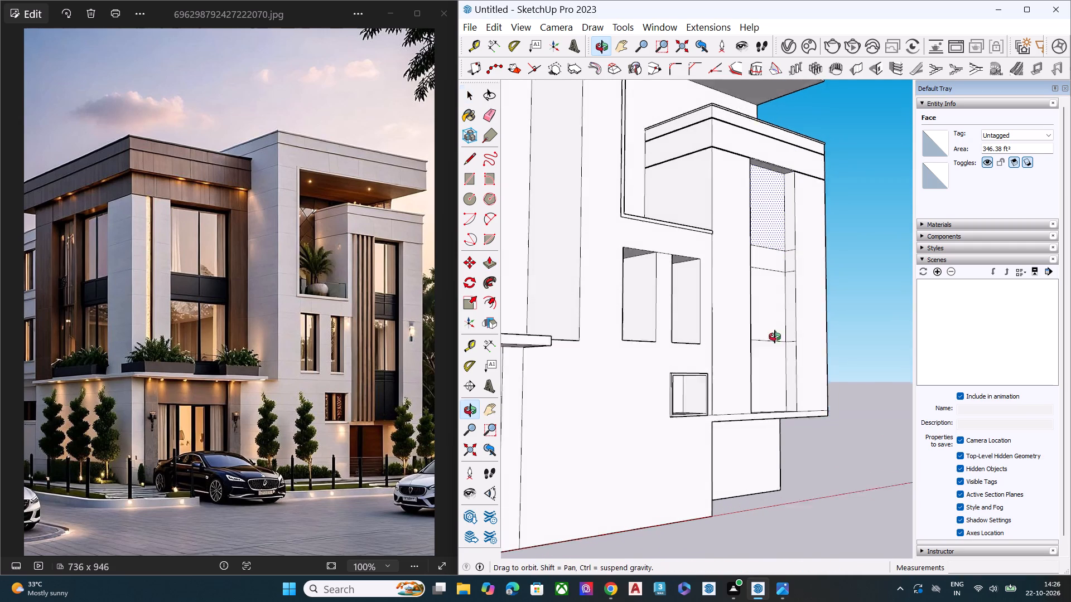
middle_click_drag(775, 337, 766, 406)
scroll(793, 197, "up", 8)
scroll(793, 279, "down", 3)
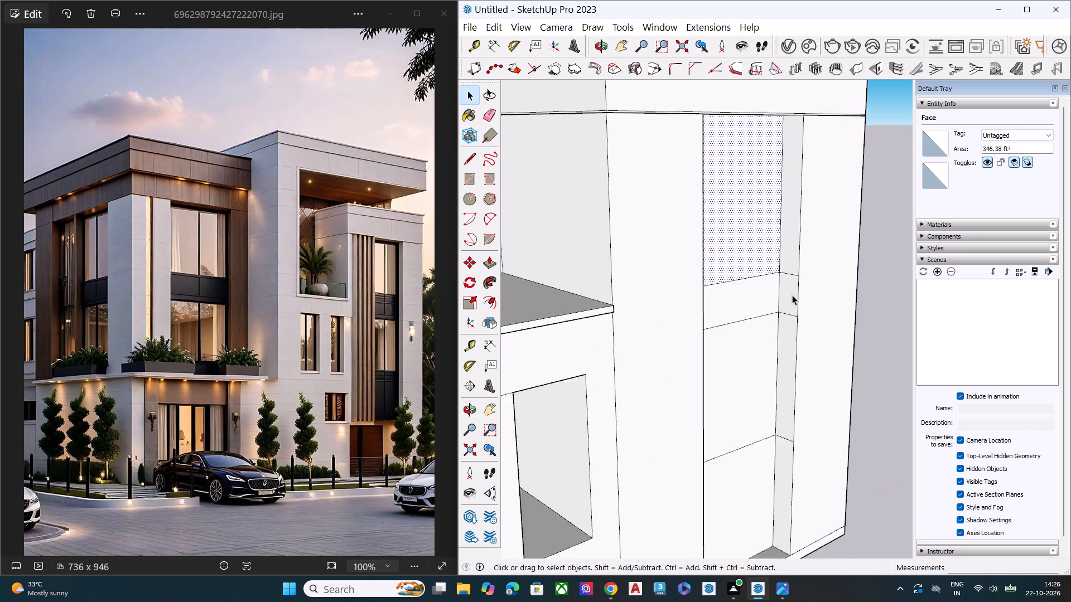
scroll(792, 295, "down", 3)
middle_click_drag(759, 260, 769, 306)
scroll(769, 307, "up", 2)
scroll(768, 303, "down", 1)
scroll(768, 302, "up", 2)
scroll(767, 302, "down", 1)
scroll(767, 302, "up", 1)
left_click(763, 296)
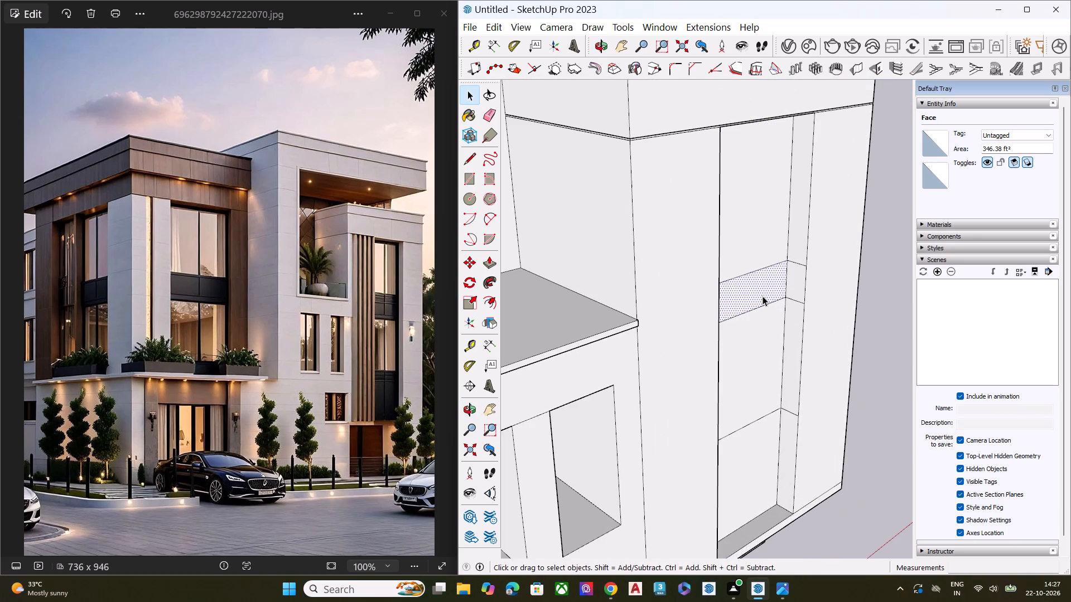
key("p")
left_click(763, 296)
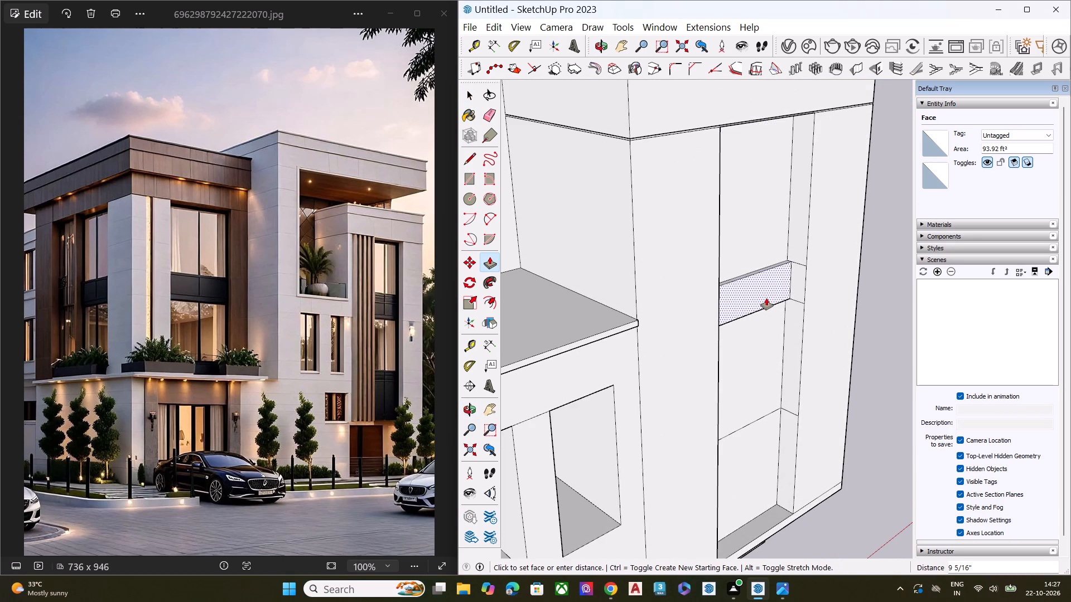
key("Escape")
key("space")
Examine the bay's full-height recess and the stepped parapet bands at the bay's top corner.
scroll(746, 309, "down", 5)
scroll(737, 314, "up", 3)
scroll(737, 314, "down", 3)
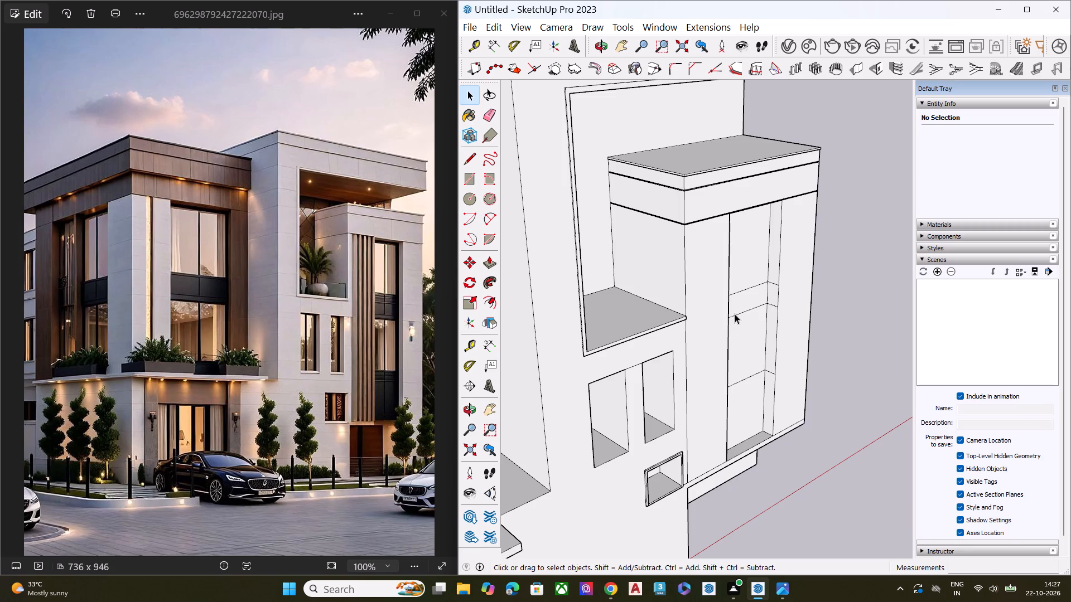
scroll(714, 227, "down", 3)
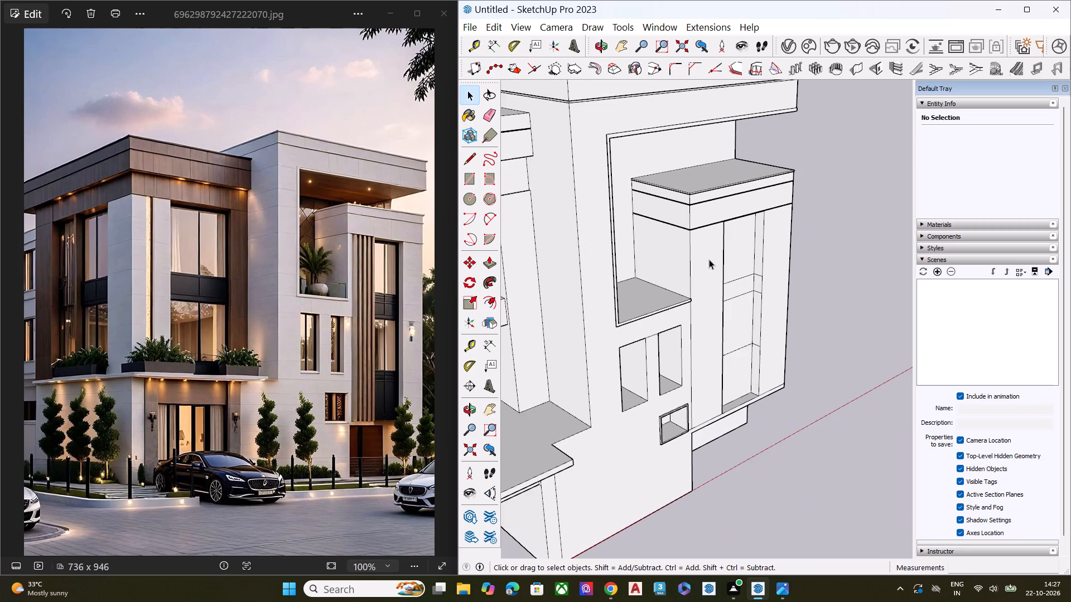
middle_click_drag(703, 240, 758, 102)
scroll(676, 172, "up", 8)
scroll(679, 186, "down", 4)
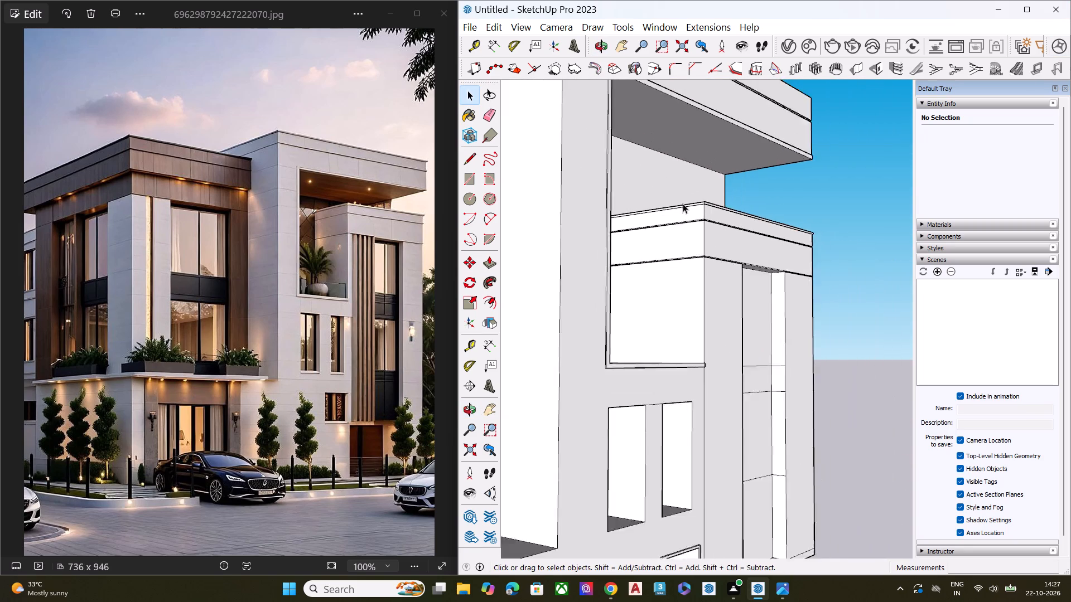
scroll(683, 203, "down", 2)
scroll(689, 212, "up", 8)
middle_click(689, 211)
middle_click_drag(726, 212, 669, 158)
scroll(722, 208, "up", 11)
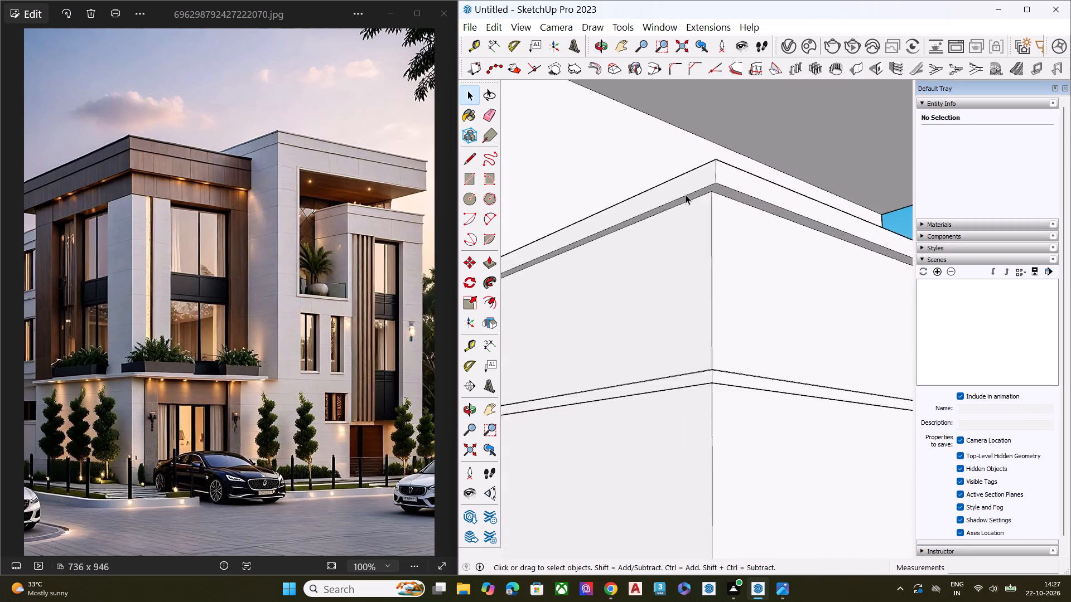
scroll(686, 195, "up", 5)
left_click(699, 172)
scroll(699, 171, "down", 12)
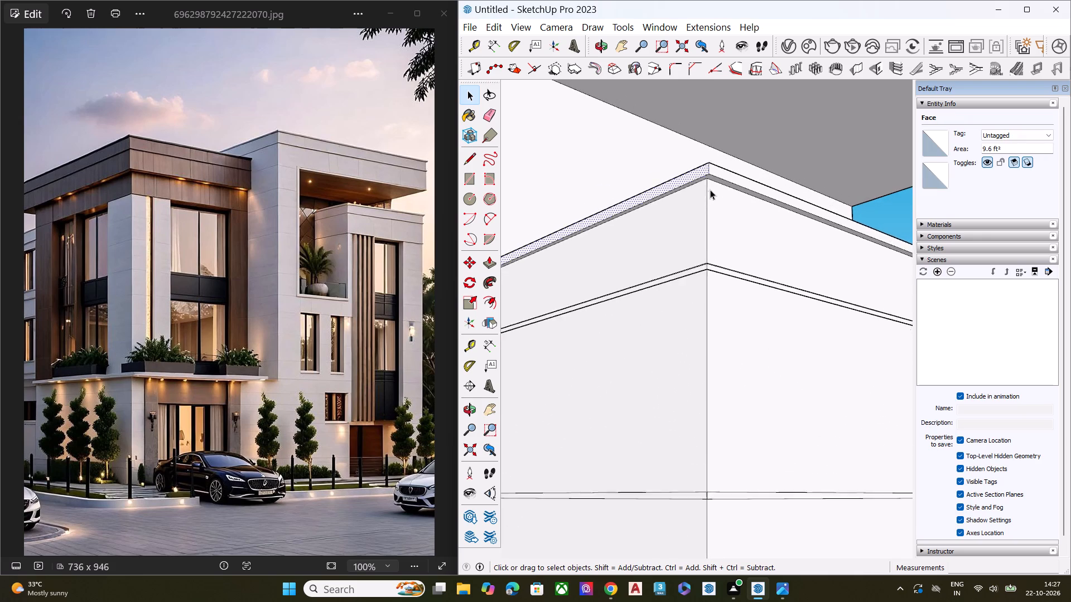
scroll(703, 191, "down", 2)
scroll(699, 195, "up", 1)
scroll(699, 196, "down", 7)
scroll(688, 186, "up", 1)
scroll(688, 186, "down", 5)
scroll(686, 187, "up", 1)
scroll(685, 187, "down", 2)
left_click(854, 204)
Compare the side bay and the overall building massing with the reference photo from several angles.
middle_click_drag(734, 171, 745, 244)
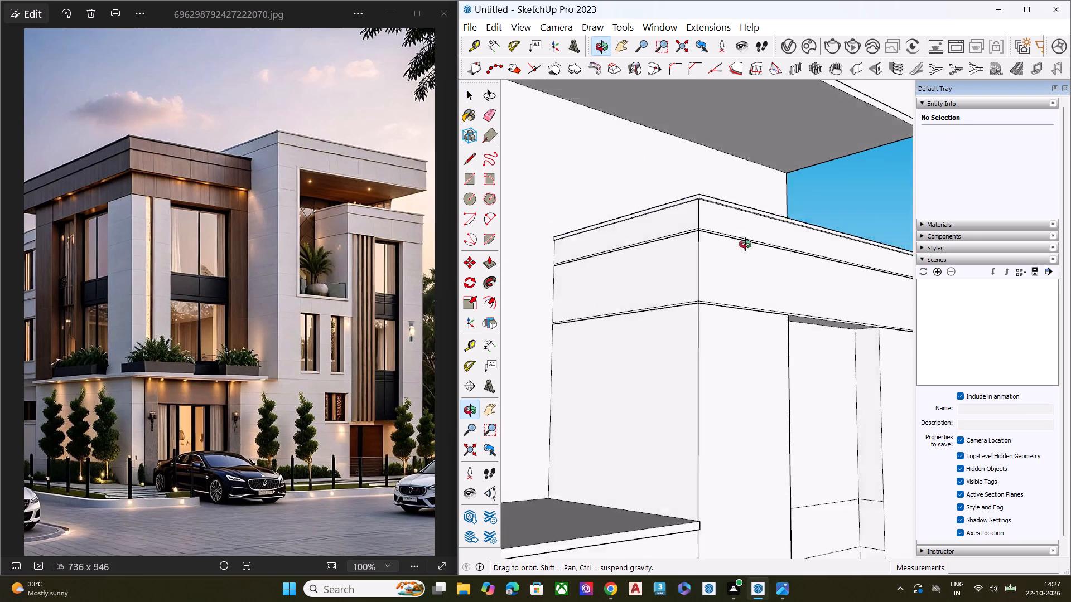
middle_click_drag(745, 244, 749, 270)
scroll(716, 143, "down", 2)
scroll(716, 143, "up", 1)
scroll(716, 143, "down", 13)
scroll(740, 166, "up", 1)
scroll(745, 181, "down", 2)
middle_click_drag(719, 234, 823, 152)
scroll(760, 282, "up", 3)
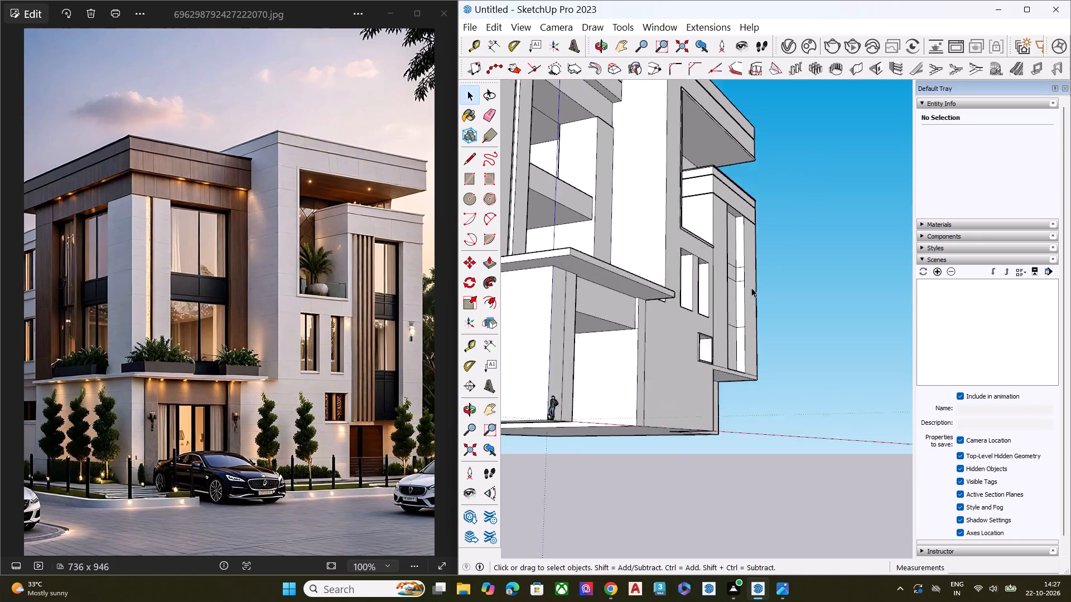
scroll(751, 288, "up", 2)
scroll(745, 285, "down", 5)
middle_click_drag(756, 254, 601, 304)
scroll(677, 198, "down", 2)
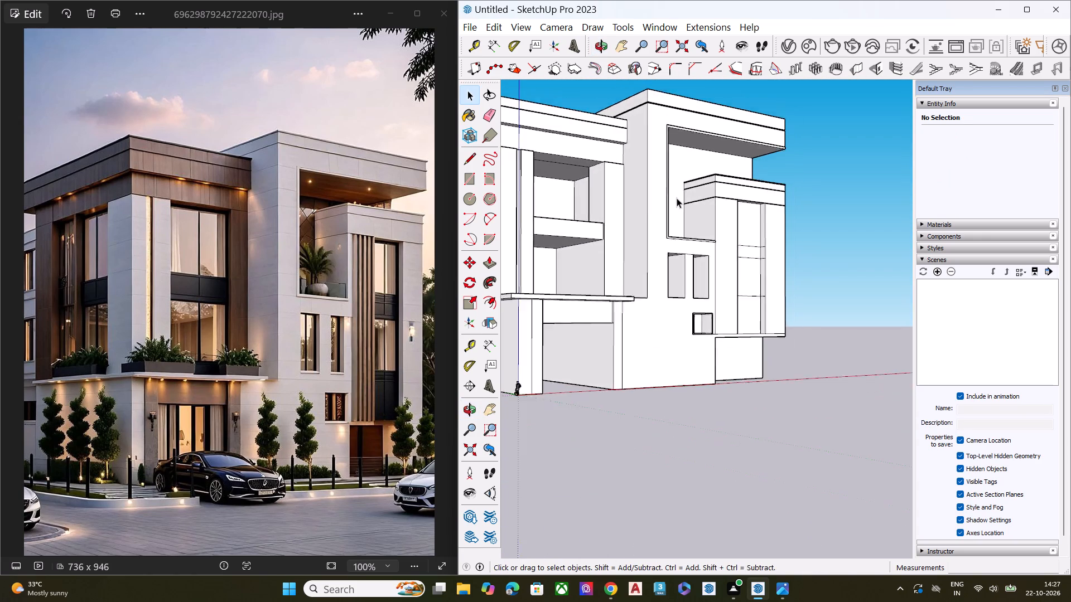
scroll(677, 198, "down", 3)
middle_click_drag(727, 340, 726, 361)
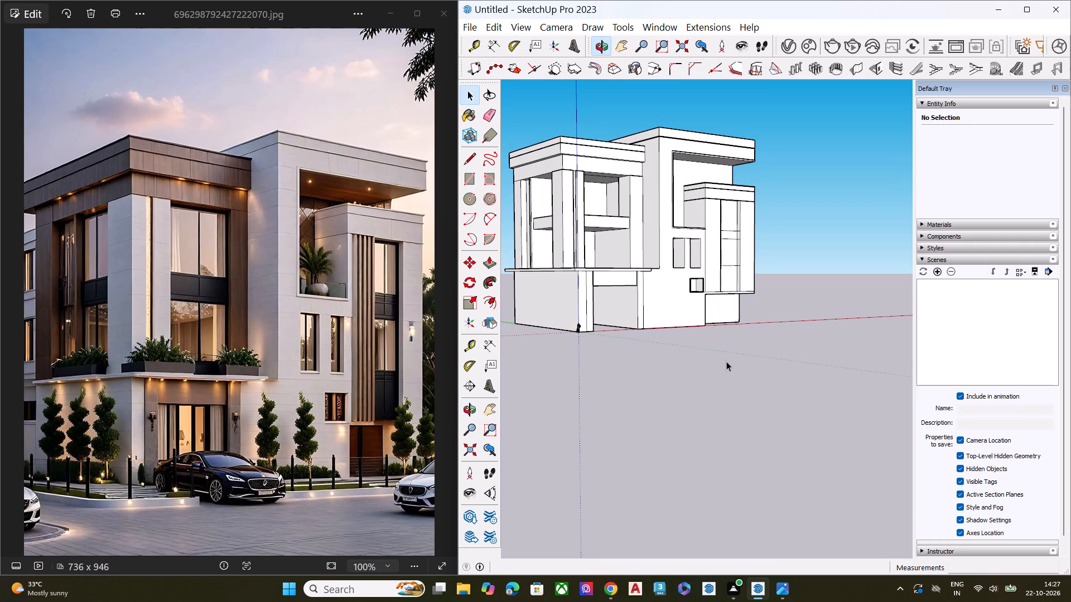
scroll(708, 360, "up", 4)
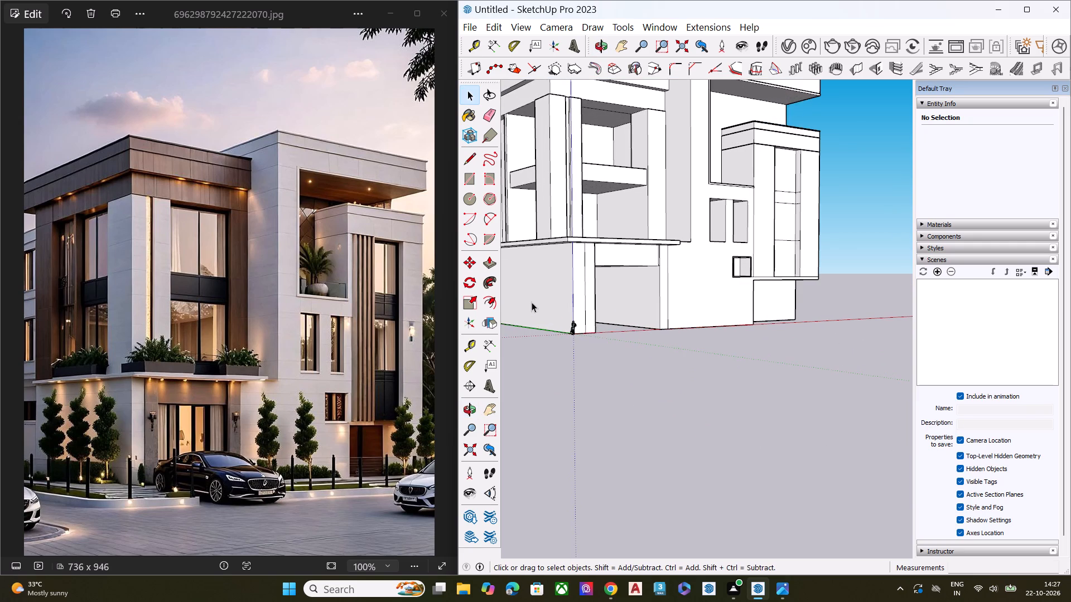
scroll(541, 295, "up", 1)
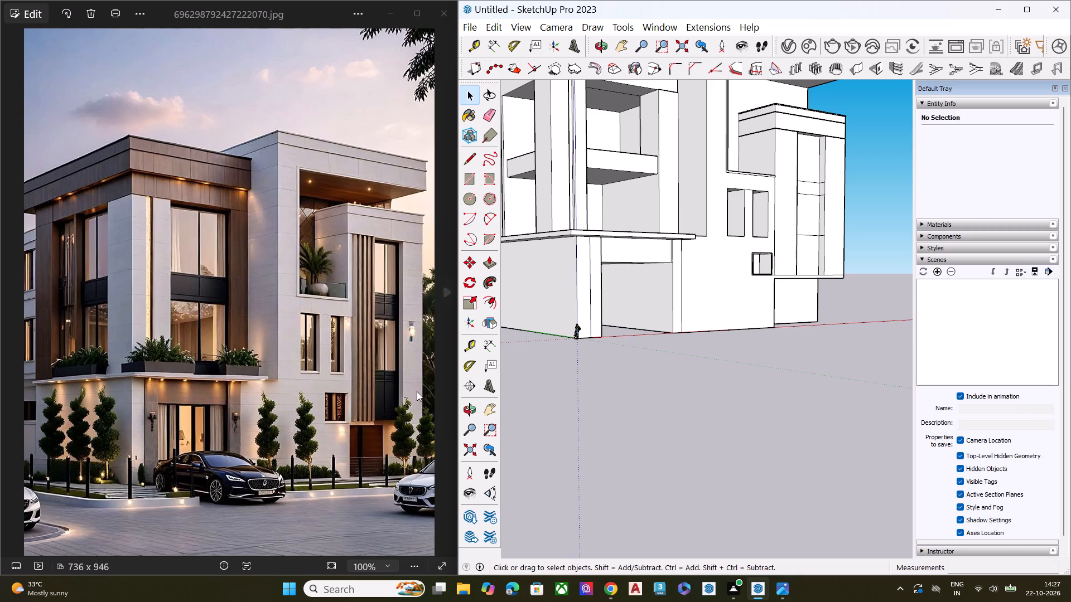
Browse the other house reference images, return to the original facade photo, and view the whole model beside it.
left_click(448, 293)
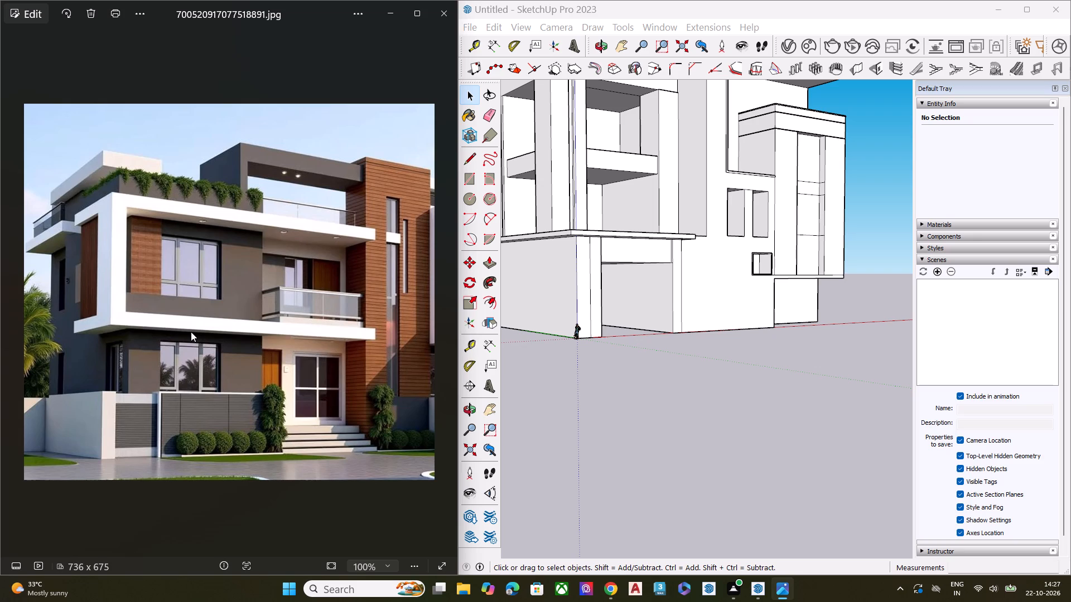
key("Left")
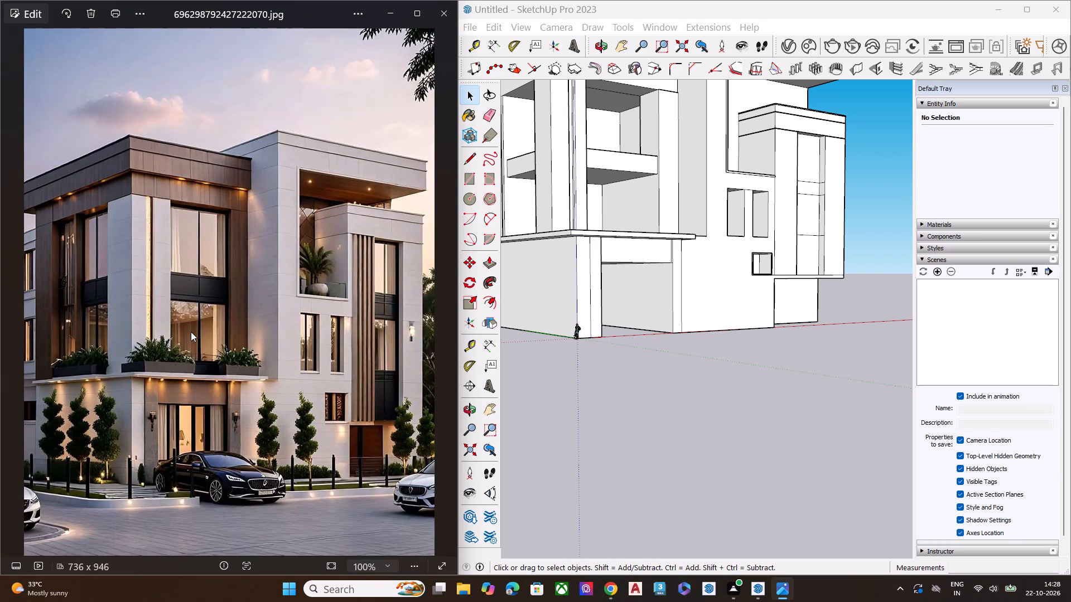
key("Left")
key("Left")
key("Right")
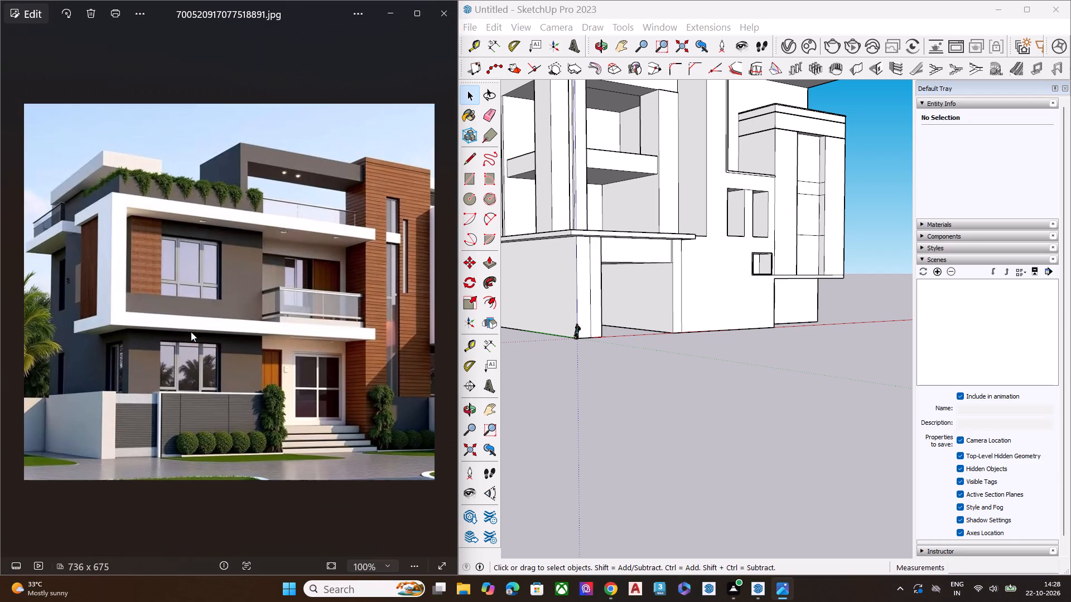
key("Right")
key("Right")
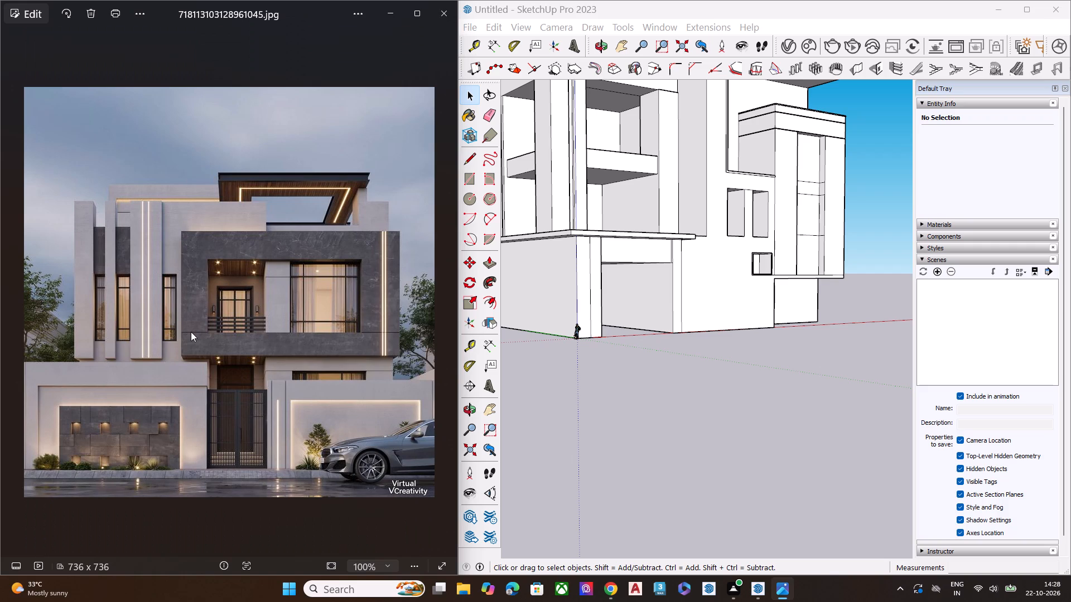
key("Left")
key("Left")
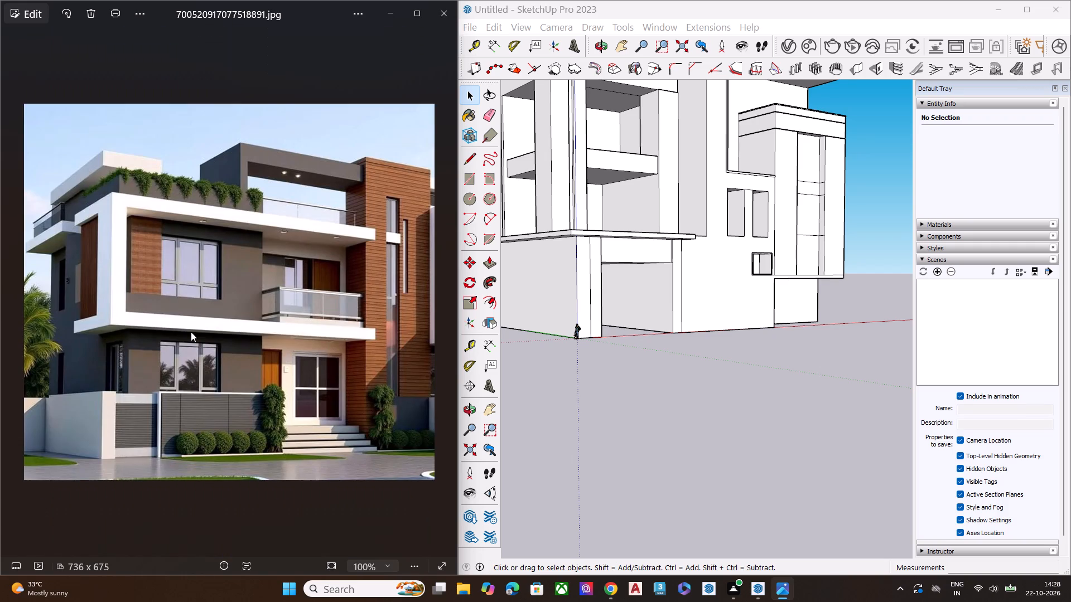
key("Left")
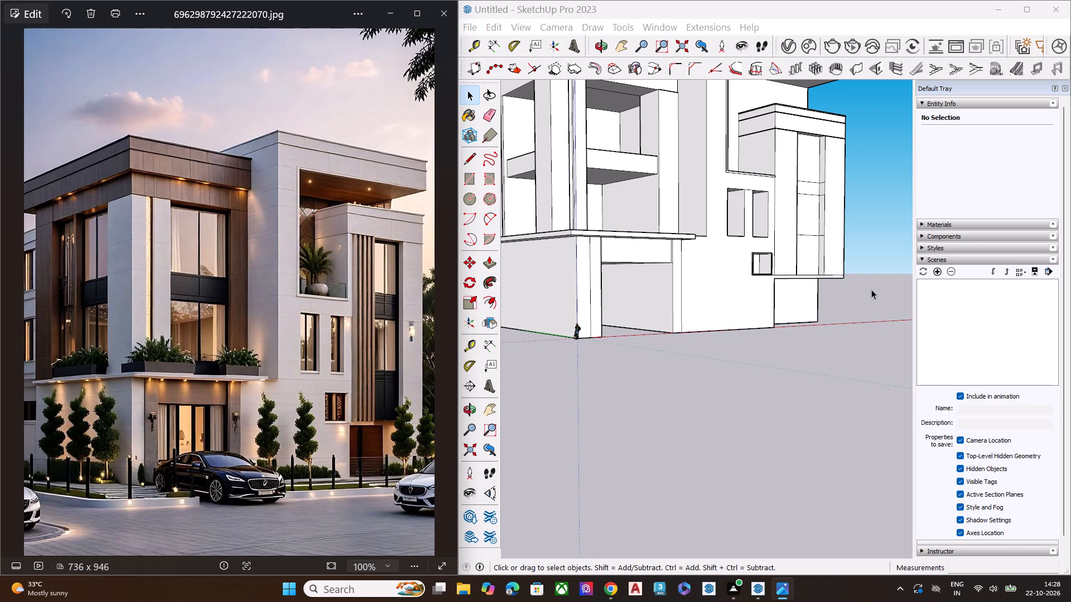
scroll(708, 301, "down", 5)
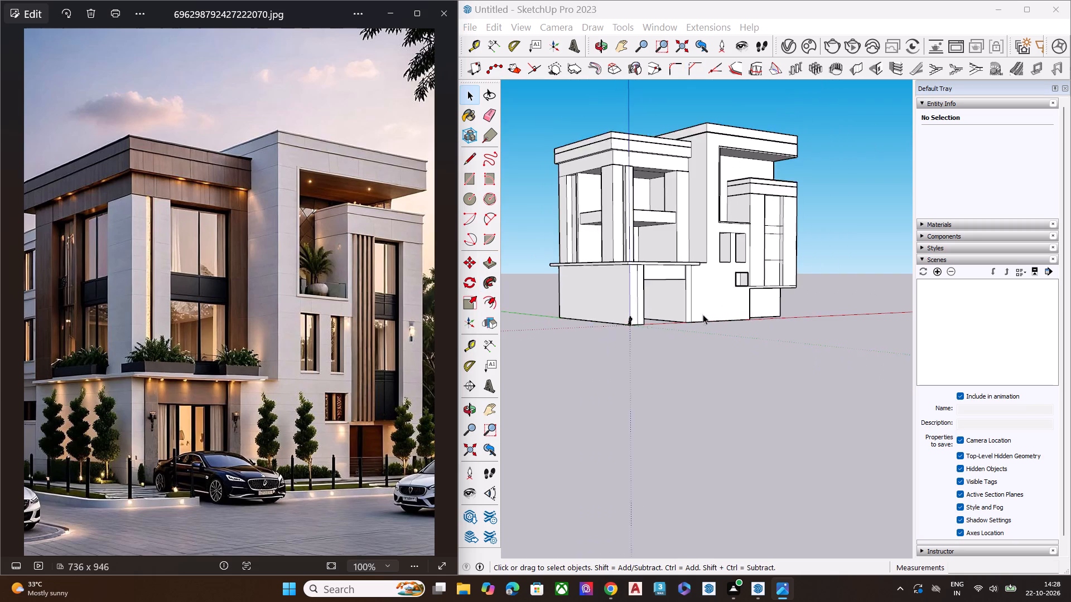
Examine the side bay's front, its banded top and the window openings in the adjoining wall from several angles.
scroll(703, 314, "down", 1)
middle_click_drag(673, 203, 679, 245)
scroll(733, 219, "up", 4)
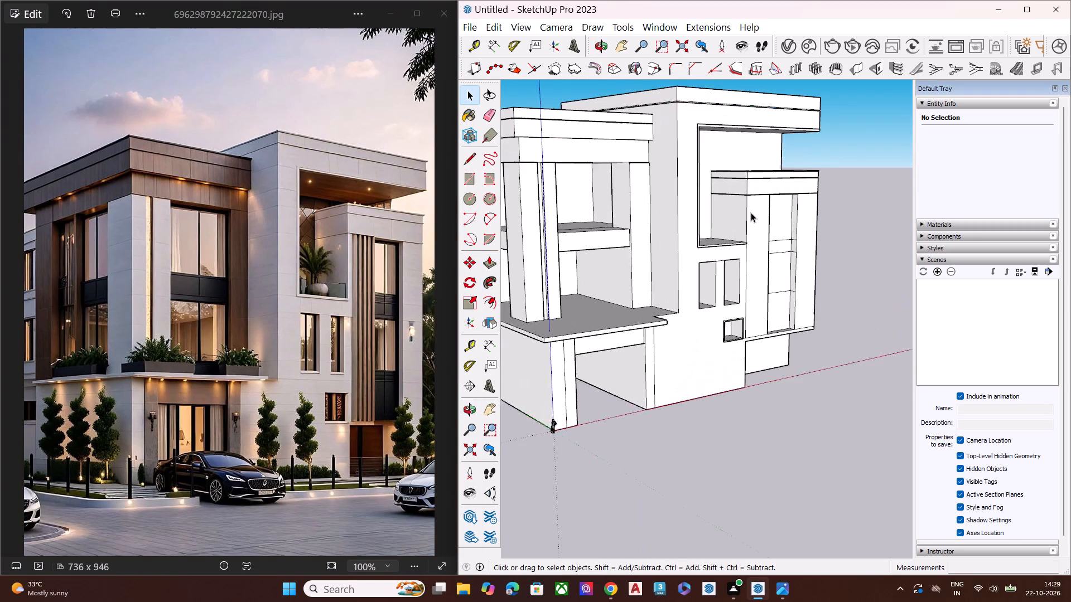
scroll(751, 212, "up", 3)
scroll(740, 211, "down", 1)
scroll(740, 211, "up", 4)
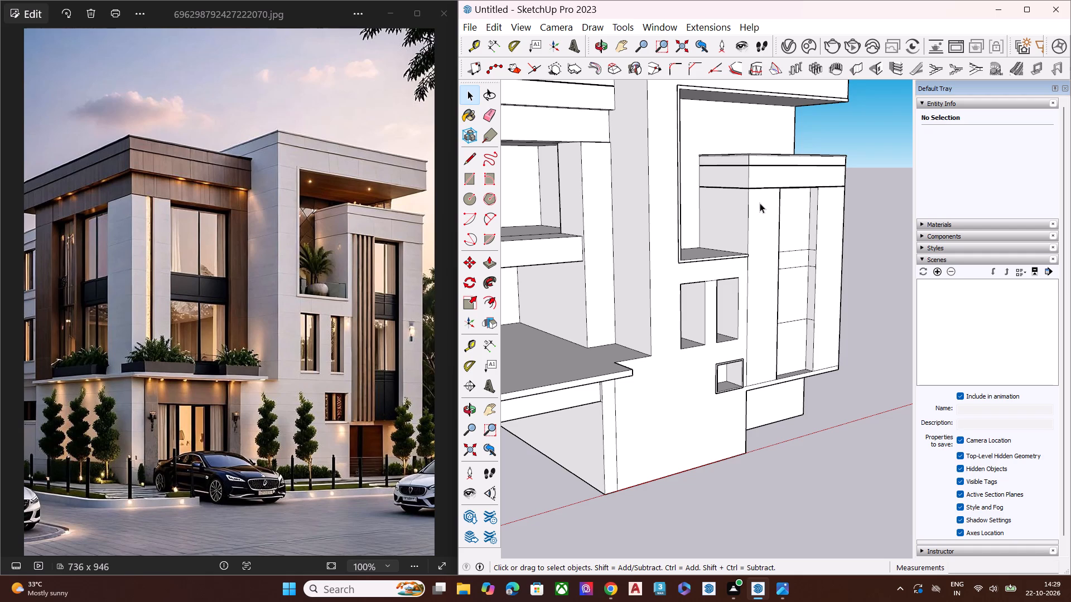
middle_click_drag(760, 203, 565, 224)
scroll(660, 230, "up", 4)
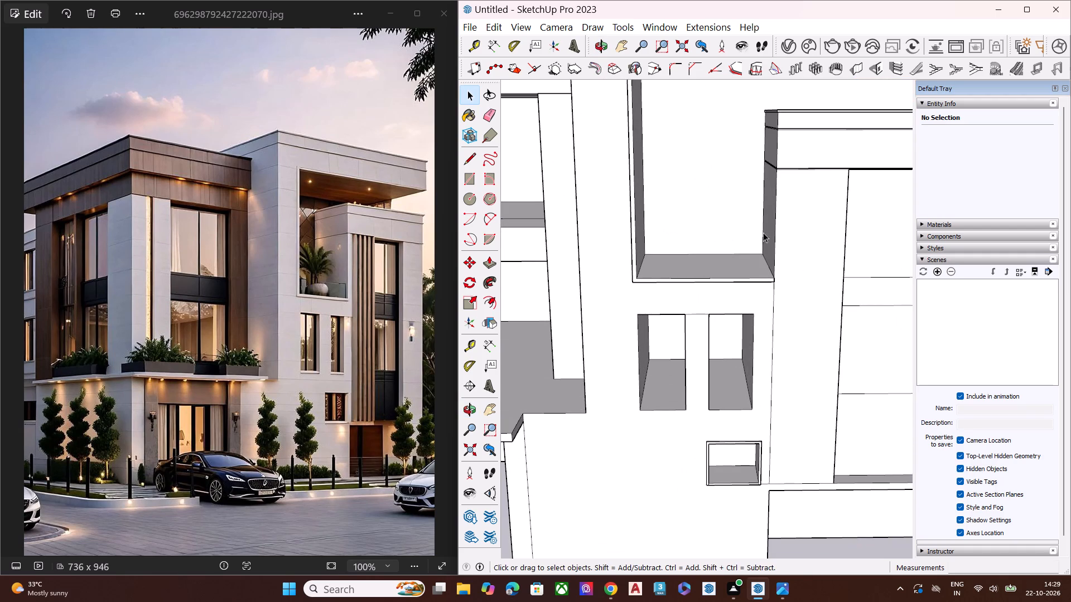
middle_click_drag(804, 226, 784, 184)
left_click(784, 184)
key("l")
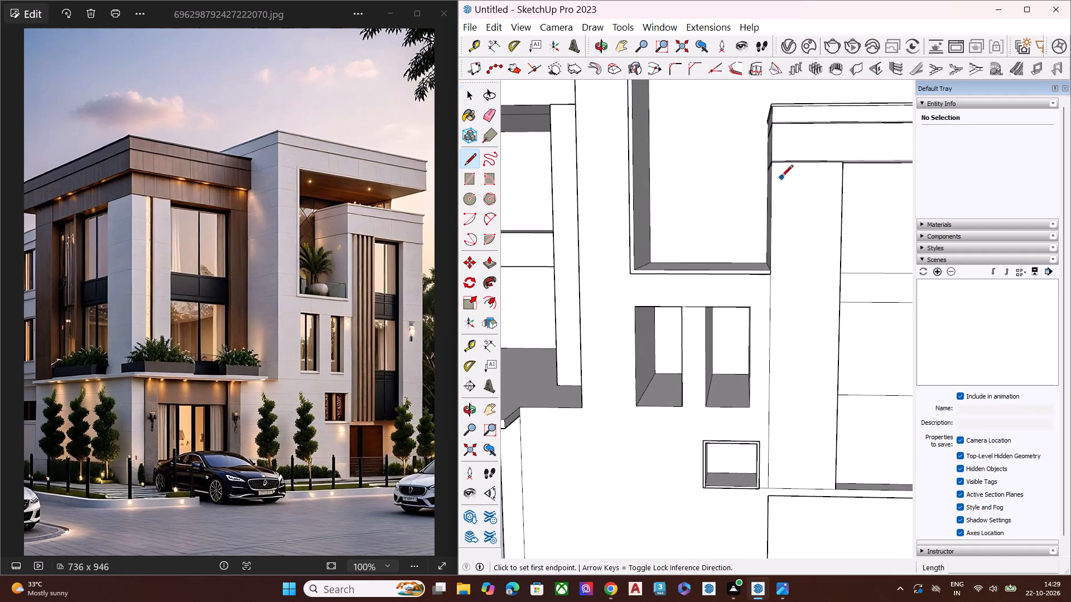
middle_click_drag(787, 157, 816, 101)
key("space")
scroll(746, 163, "down", 6)
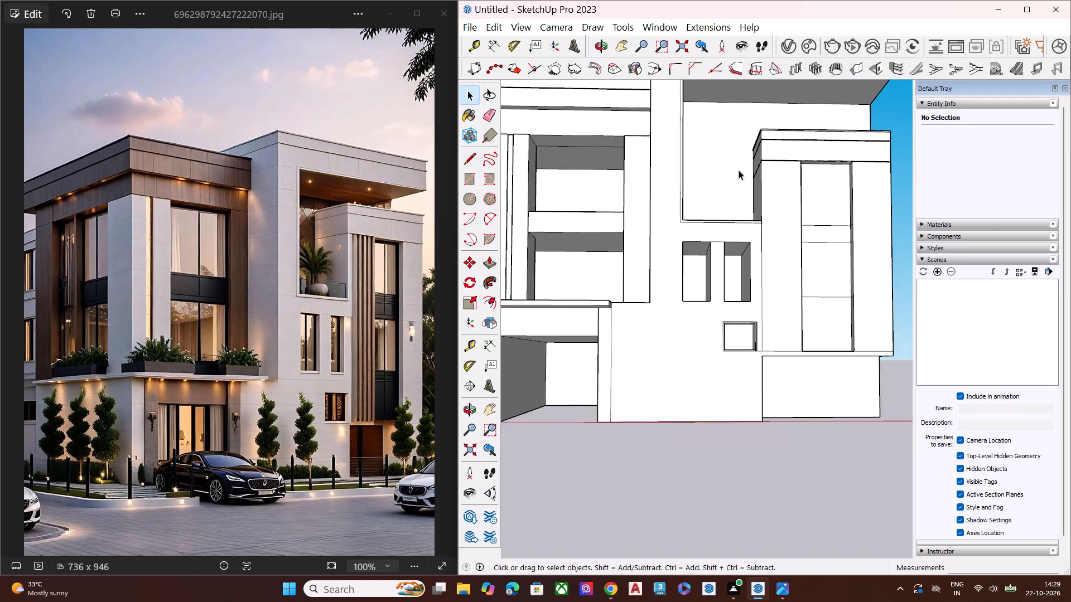
middle_click_drag(751, 162, 790, 114)
scroll(790, 114, "up", 4)
scroll(783, 127, "down", 1)
scroll(779, 132, "up", 2)
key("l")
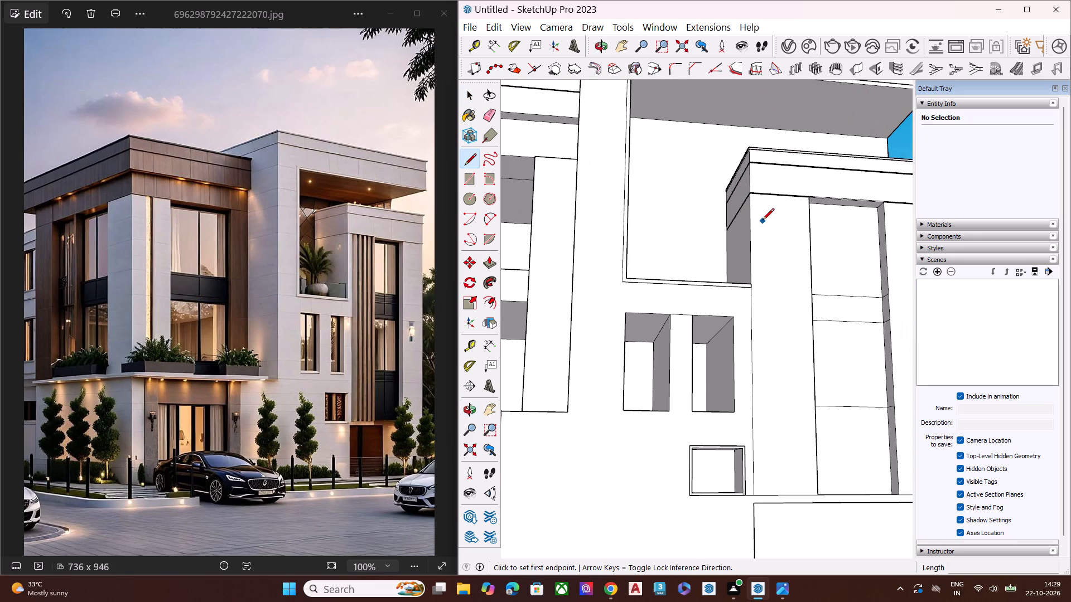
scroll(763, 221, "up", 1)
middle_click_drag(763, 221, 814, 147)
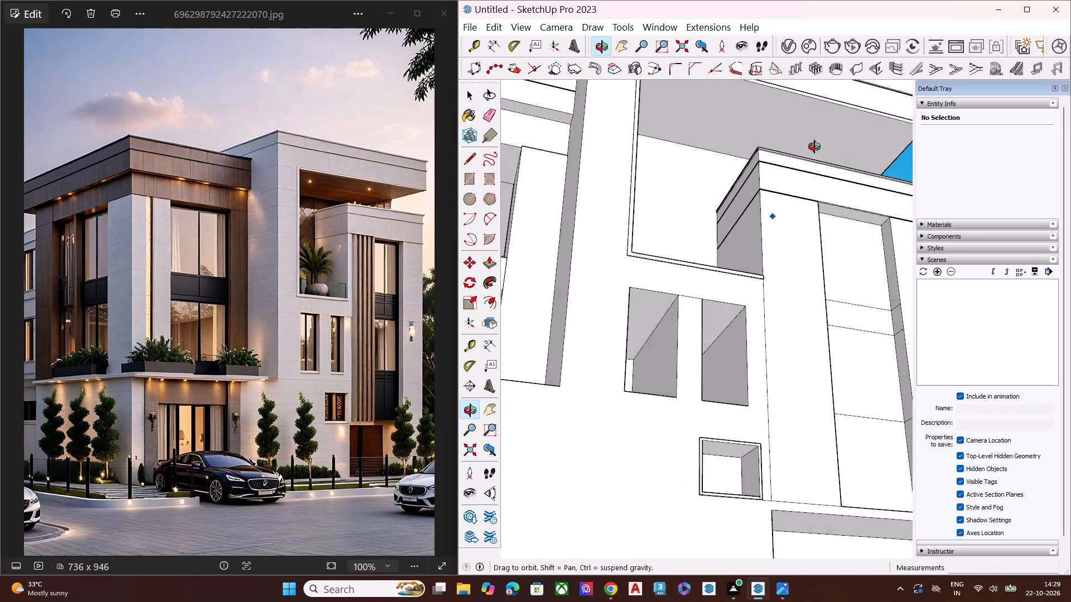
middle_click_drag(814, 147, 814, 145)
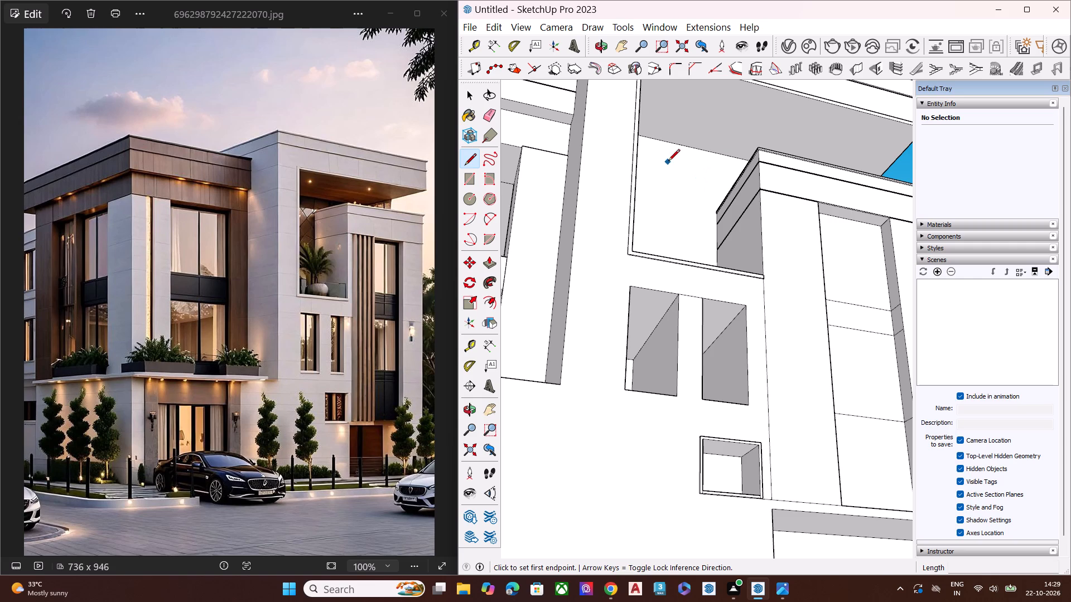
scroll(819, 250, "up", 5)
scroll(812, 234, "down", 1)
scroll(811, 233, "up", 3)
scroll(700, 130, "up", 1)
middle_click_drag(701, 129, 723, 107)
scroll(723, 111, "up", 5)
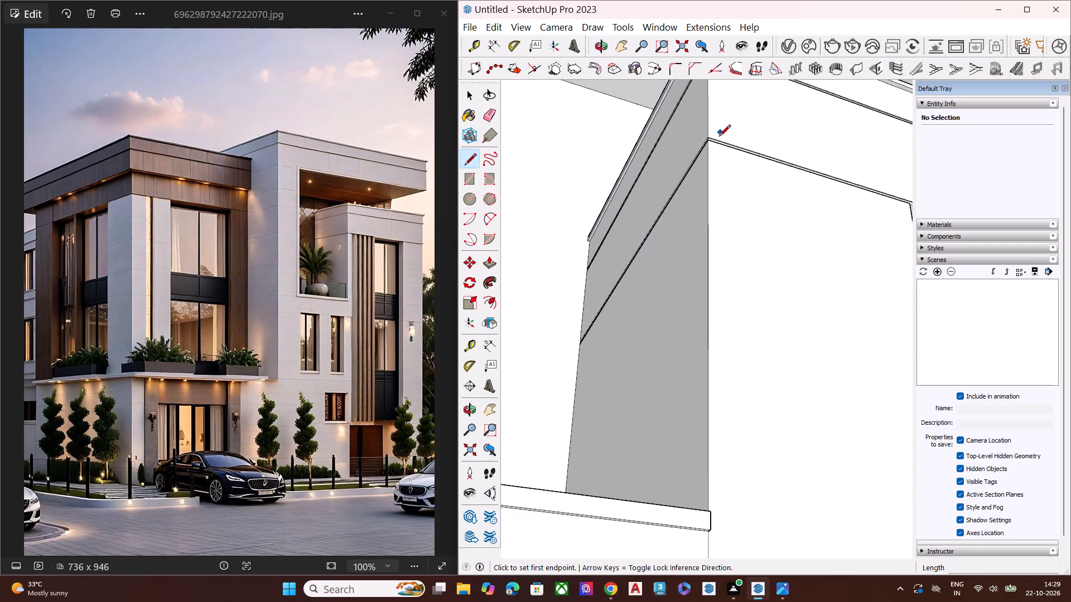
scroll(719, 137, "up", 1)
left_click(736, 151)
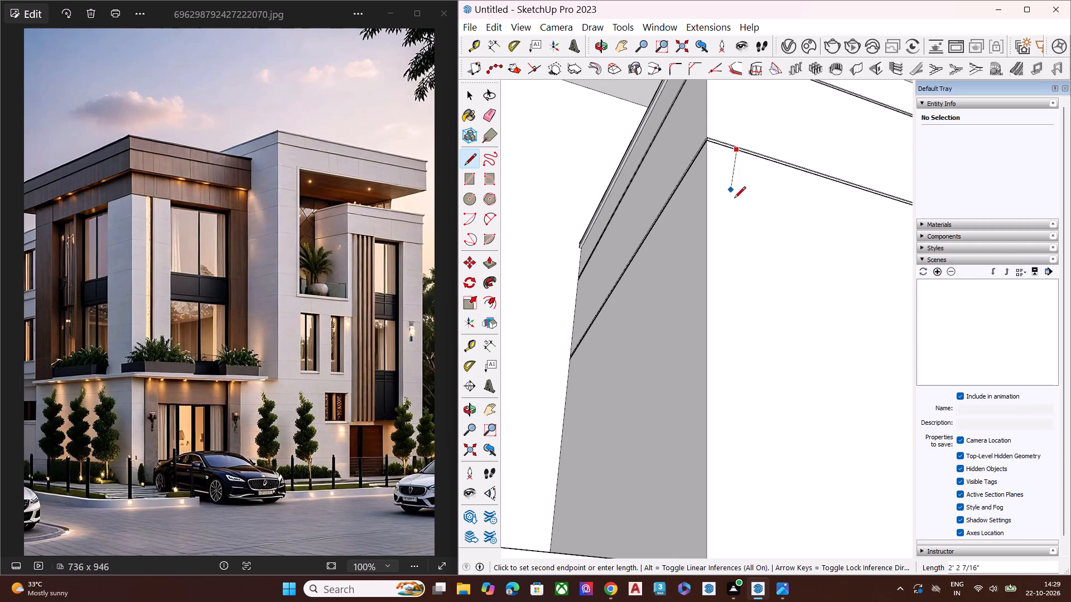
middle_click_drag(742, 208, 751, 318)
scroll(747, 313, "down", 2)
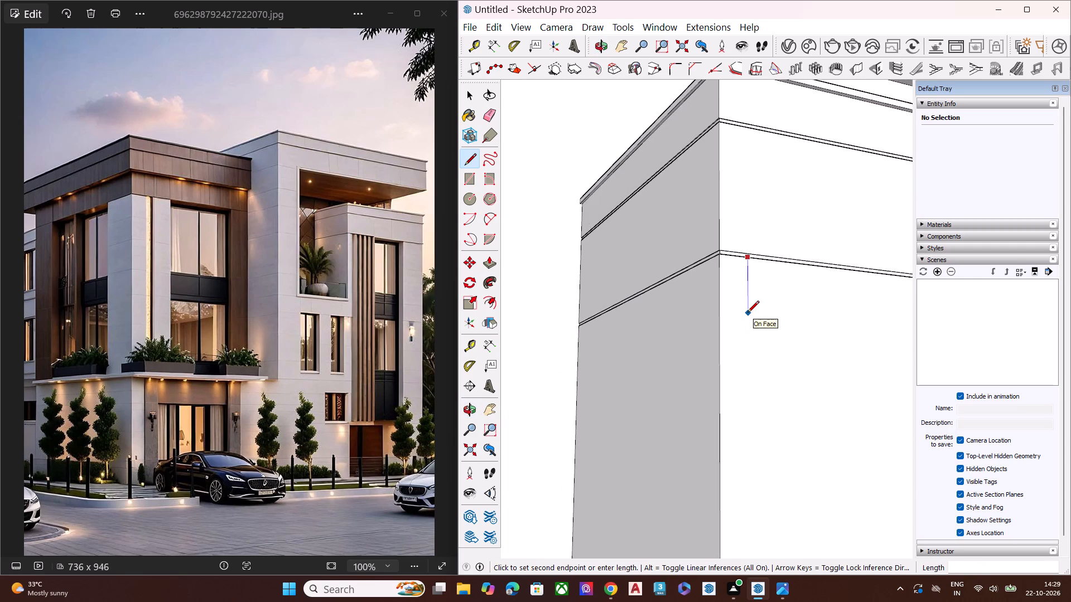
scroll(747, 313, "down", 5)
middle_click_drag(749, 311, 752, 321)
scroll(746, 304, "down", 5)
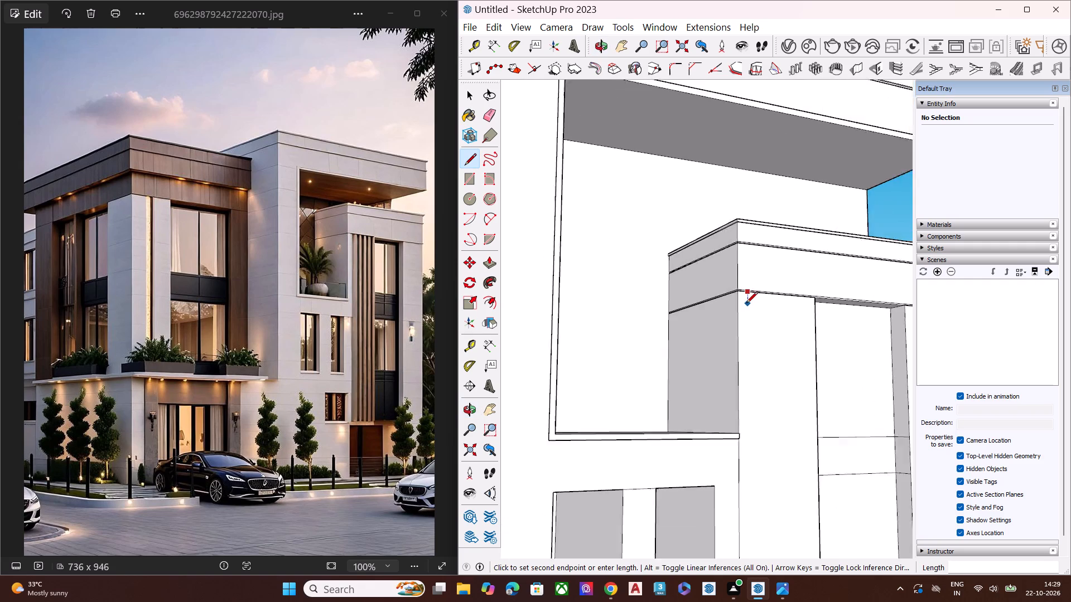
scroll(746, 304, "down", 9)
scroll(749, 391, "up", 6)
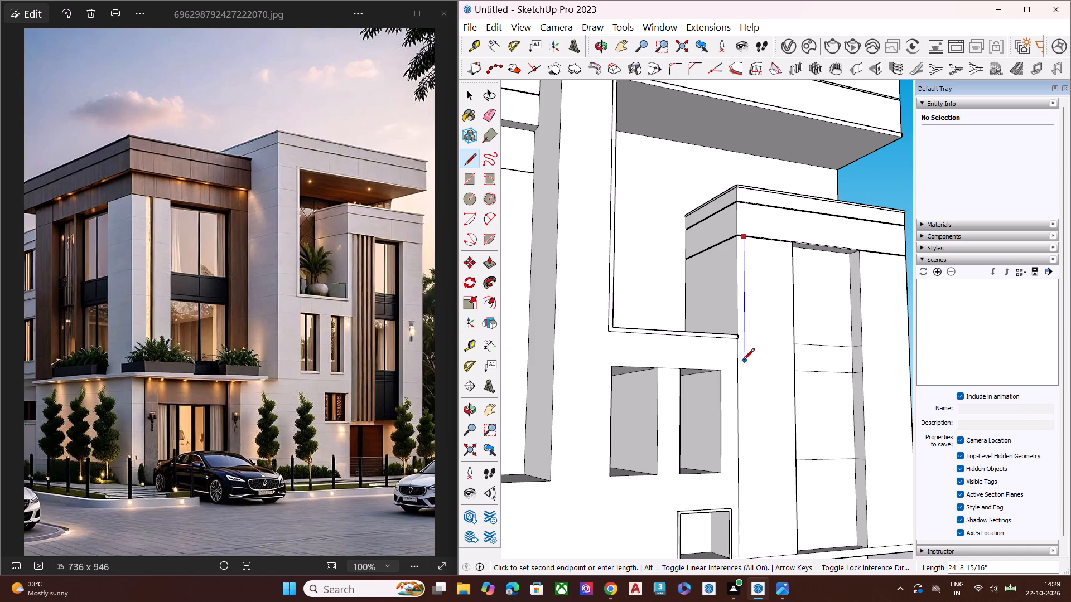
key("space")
Draw a short horizontal line extending the head of the paired narrow windows to the side bay's vertical edge.
scroll(745, 370, "up", 5)
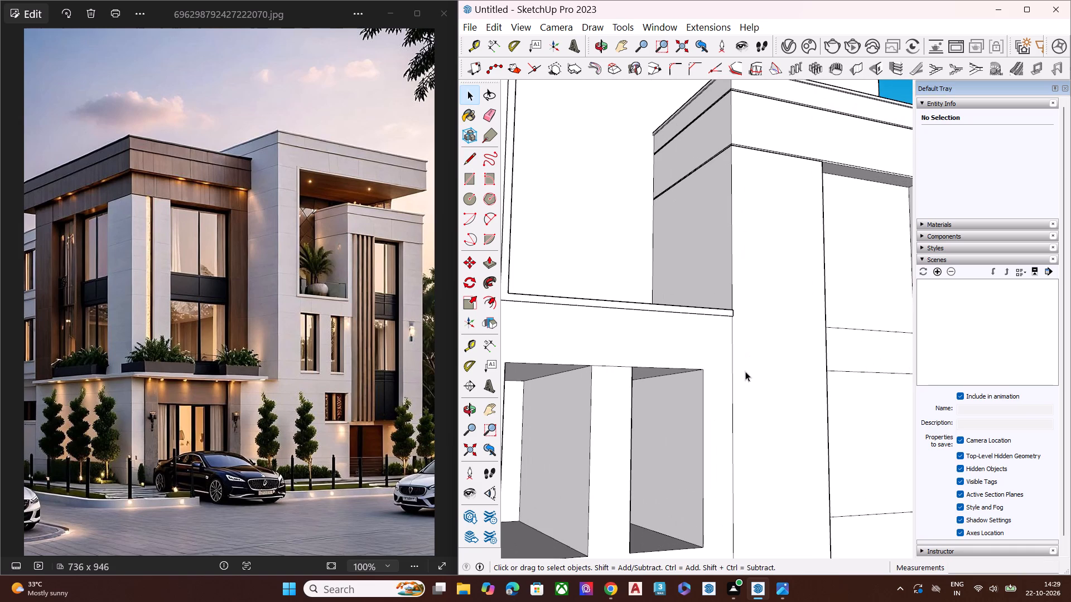
key("l")
scroll(711, 375, "up", 4)
left_click(701, 366)
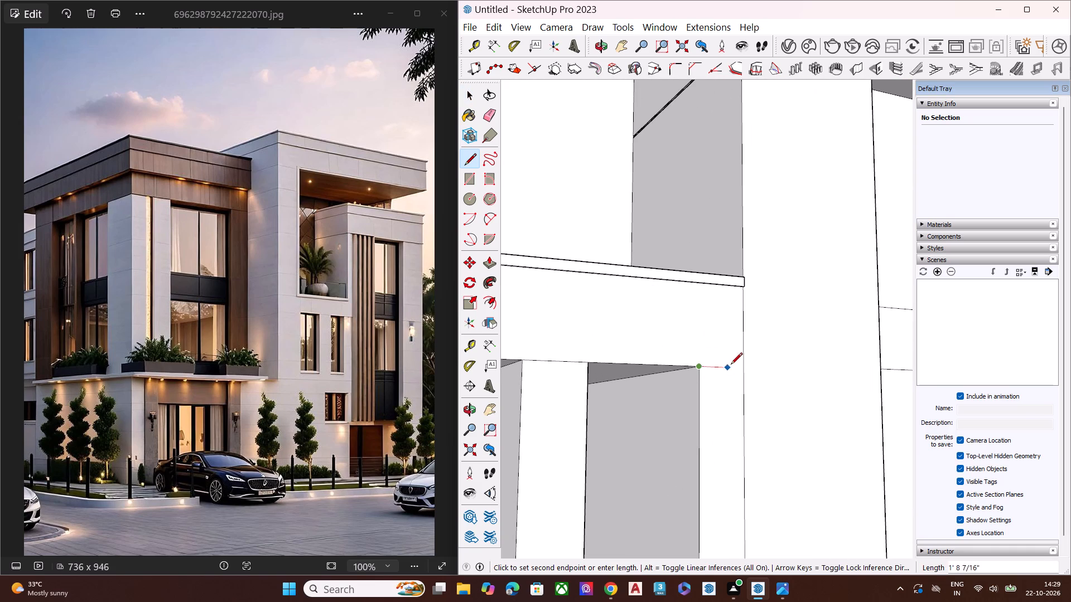
left_click(745, 365)
key("space")
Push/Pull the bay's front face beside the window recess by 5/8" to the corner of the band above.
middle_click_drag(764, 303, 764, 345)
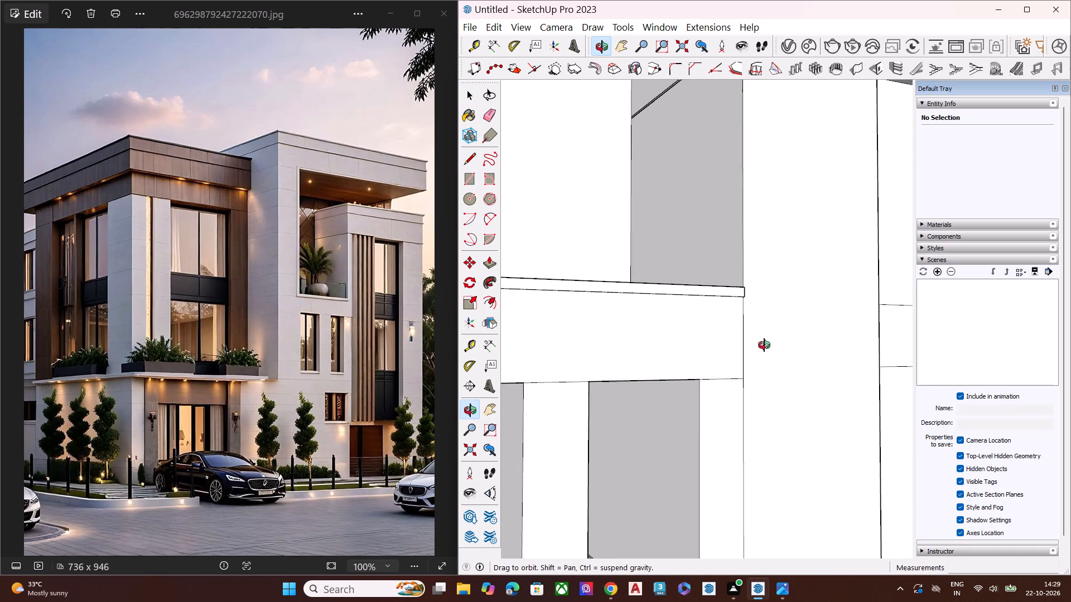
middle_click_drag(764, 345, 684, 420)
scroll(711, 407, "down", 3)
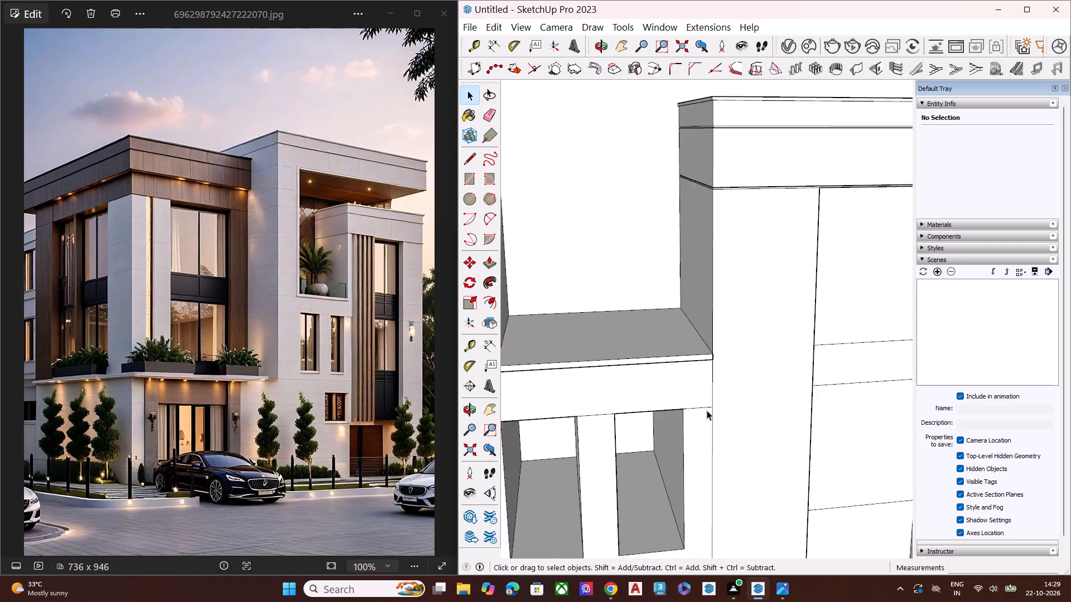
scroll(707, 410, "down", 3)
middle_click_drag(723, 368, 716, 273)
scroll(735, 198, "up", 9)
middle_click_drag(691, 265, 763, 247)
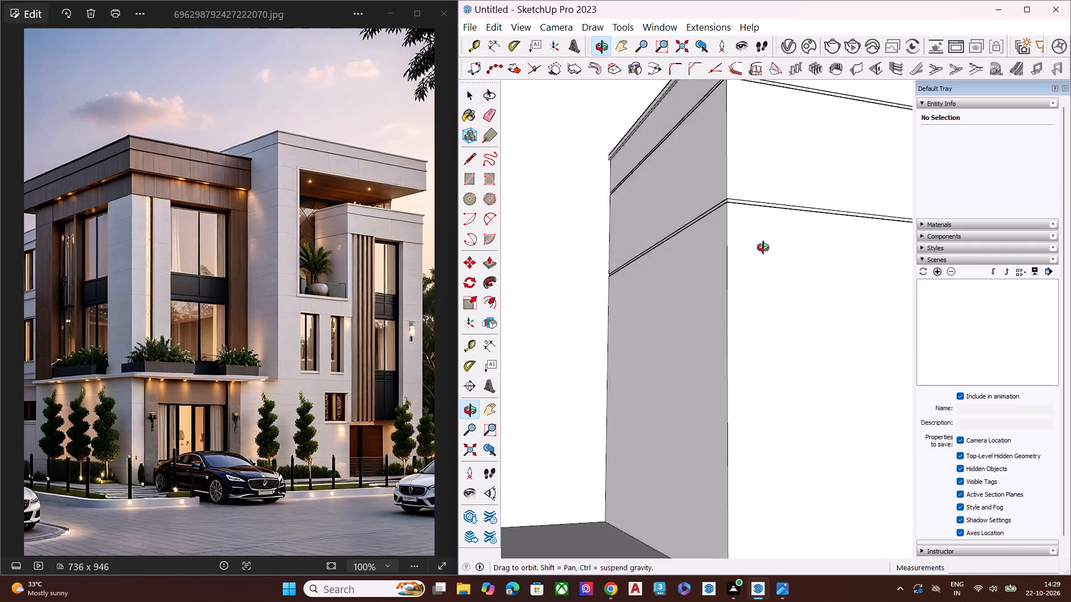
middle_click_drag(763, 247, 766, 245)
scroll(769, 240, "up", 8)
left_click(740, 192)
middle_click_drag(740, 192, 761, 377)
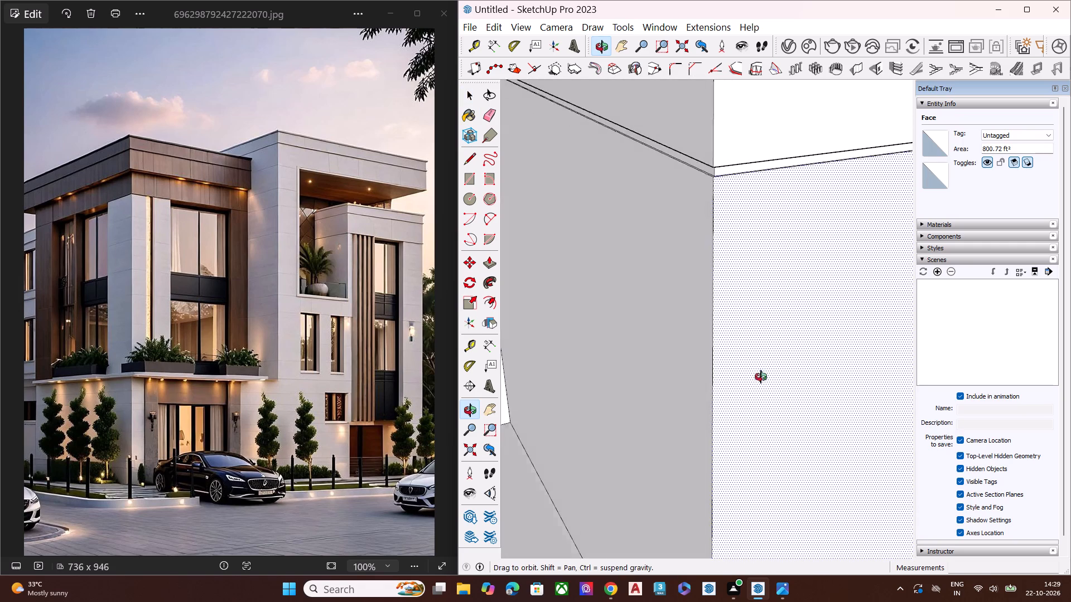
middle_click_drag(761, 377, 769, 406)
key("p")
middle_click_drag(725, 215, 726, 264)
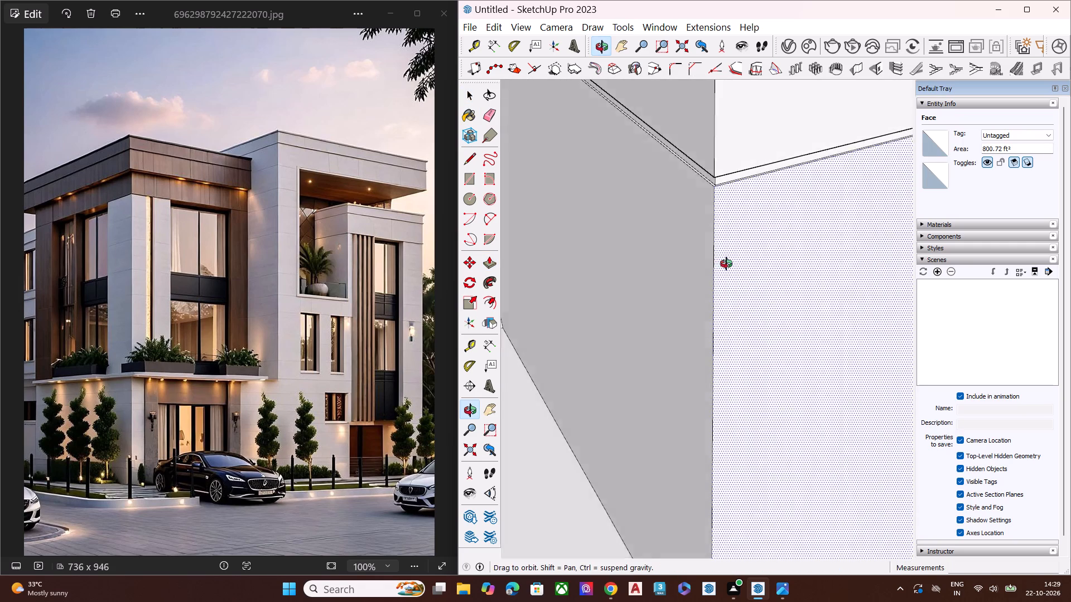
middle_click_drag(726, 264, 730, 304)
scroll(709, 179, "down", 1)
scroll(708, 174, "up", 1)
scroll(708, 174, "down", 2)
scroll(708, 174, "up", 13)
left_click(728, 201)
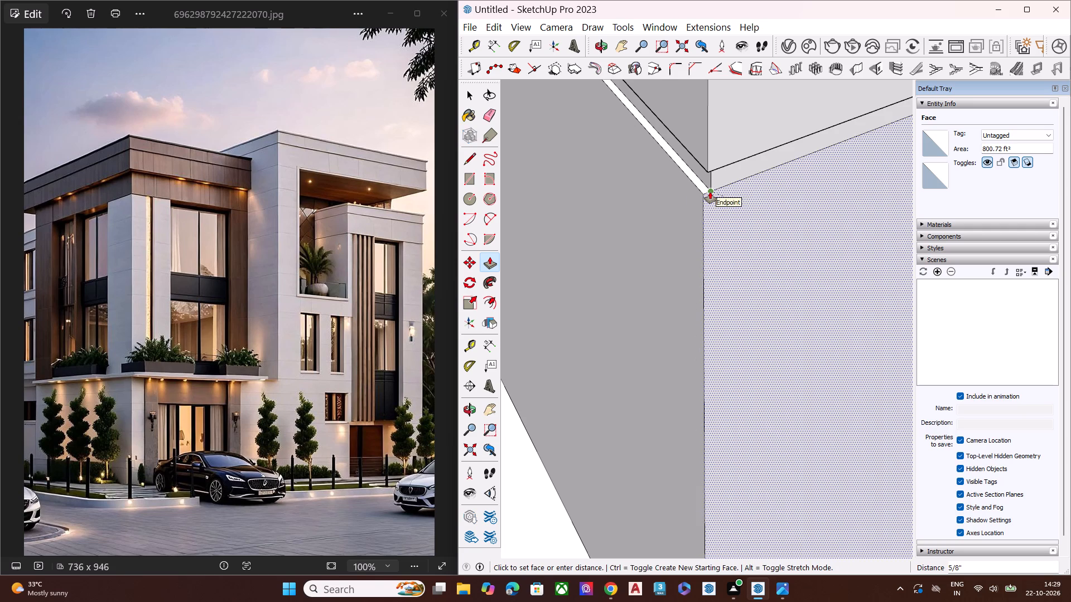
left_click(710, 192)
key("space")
Examine how the bay's front face meets the band above and the adjoining facade wall.
scroll(673, 215, "down", 6)
middle_click_drag(735, 267, 642, 240)
scroll(694, 159, "up", 2)
scroll(694, 159, "down", 1)
scroll(694, 162, "up", 1)
scroll(694, 162, "down", 10)
scroll(636, 179, "up", 1)
scroll(635, 181, "down", 1)
scroll(635, 181, "up", 1)
scroll(635, 181, "down", 5)
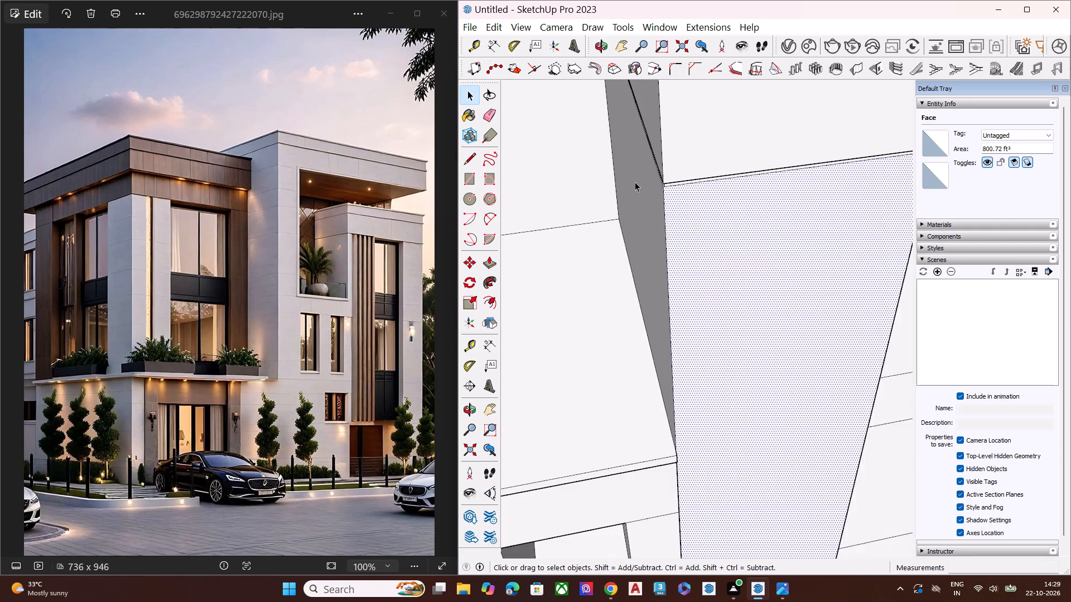
scroll(635, 182, "down", 3)
scroll(635, 182, "up", 1)
scroll(635, 182, "down", 4)
scroll(635, 182, "up", 1)
scroll(635, 182, "down", 1)
scroll(635, 182, "up", 3)
scroll(635, 182, "down", 5)
scroll(634, 182, "up", 1)
scroll(634, 182, "down", 2)
scroll(634, 183, "up", 1)
scroll(635, 183, "down", 2)
scroll(637, 185, "up", 1)
scroll(638, 185, "down", 8)
left_click(696, 436)
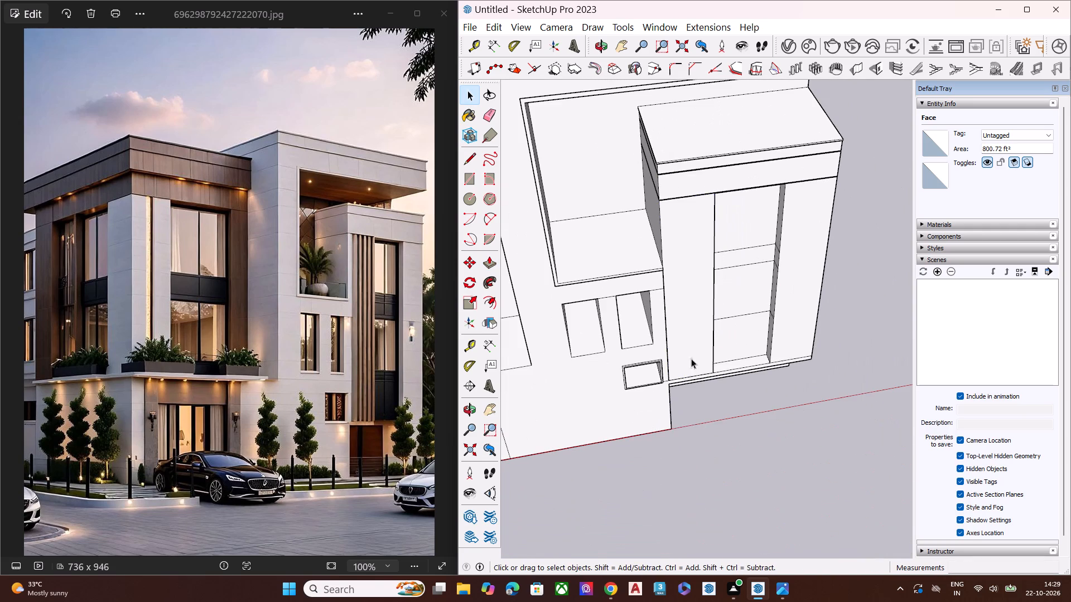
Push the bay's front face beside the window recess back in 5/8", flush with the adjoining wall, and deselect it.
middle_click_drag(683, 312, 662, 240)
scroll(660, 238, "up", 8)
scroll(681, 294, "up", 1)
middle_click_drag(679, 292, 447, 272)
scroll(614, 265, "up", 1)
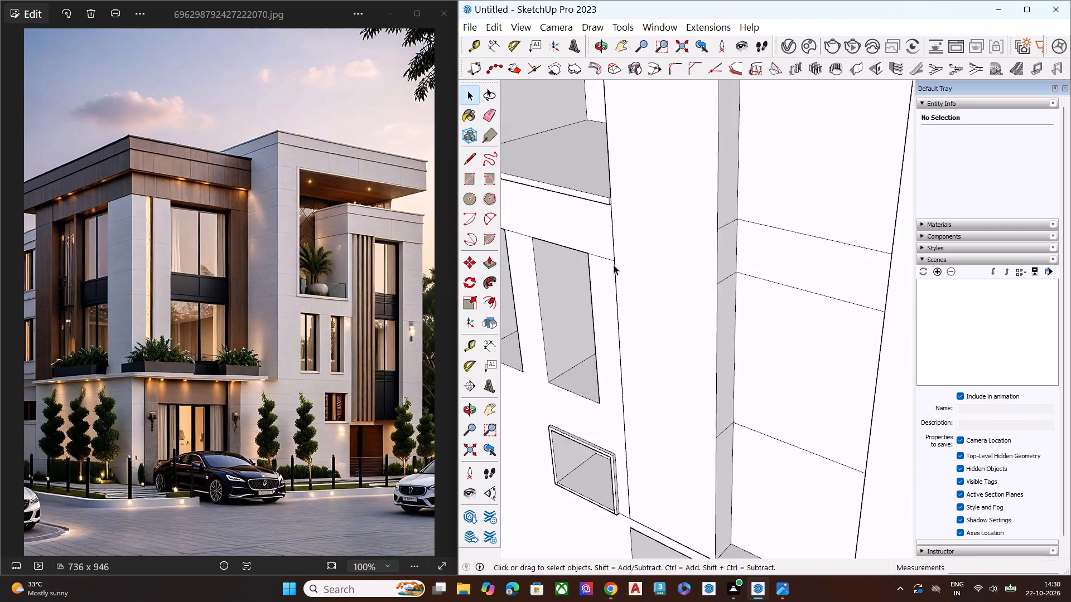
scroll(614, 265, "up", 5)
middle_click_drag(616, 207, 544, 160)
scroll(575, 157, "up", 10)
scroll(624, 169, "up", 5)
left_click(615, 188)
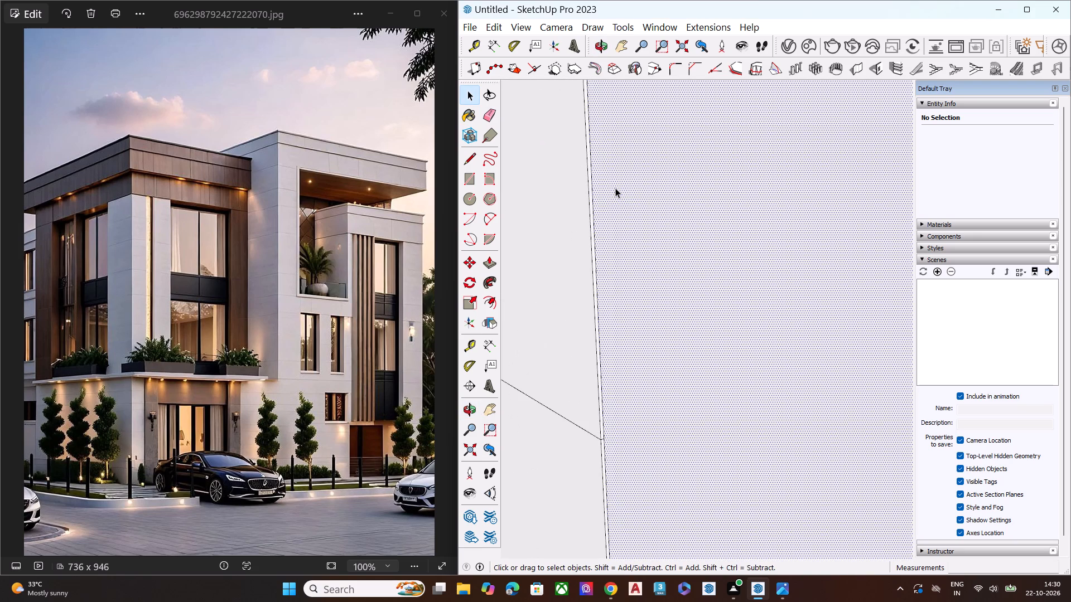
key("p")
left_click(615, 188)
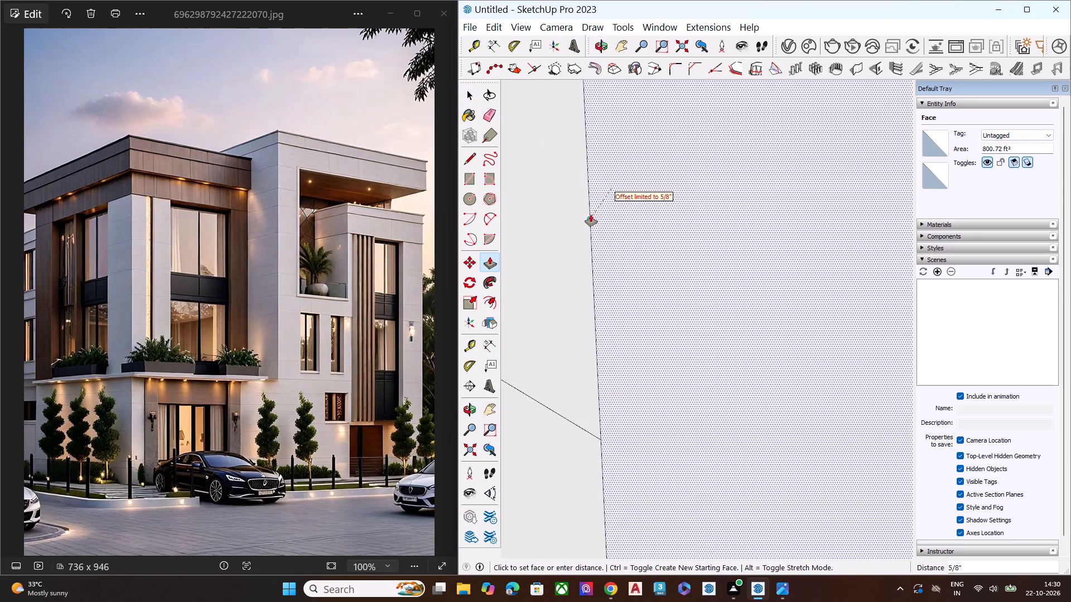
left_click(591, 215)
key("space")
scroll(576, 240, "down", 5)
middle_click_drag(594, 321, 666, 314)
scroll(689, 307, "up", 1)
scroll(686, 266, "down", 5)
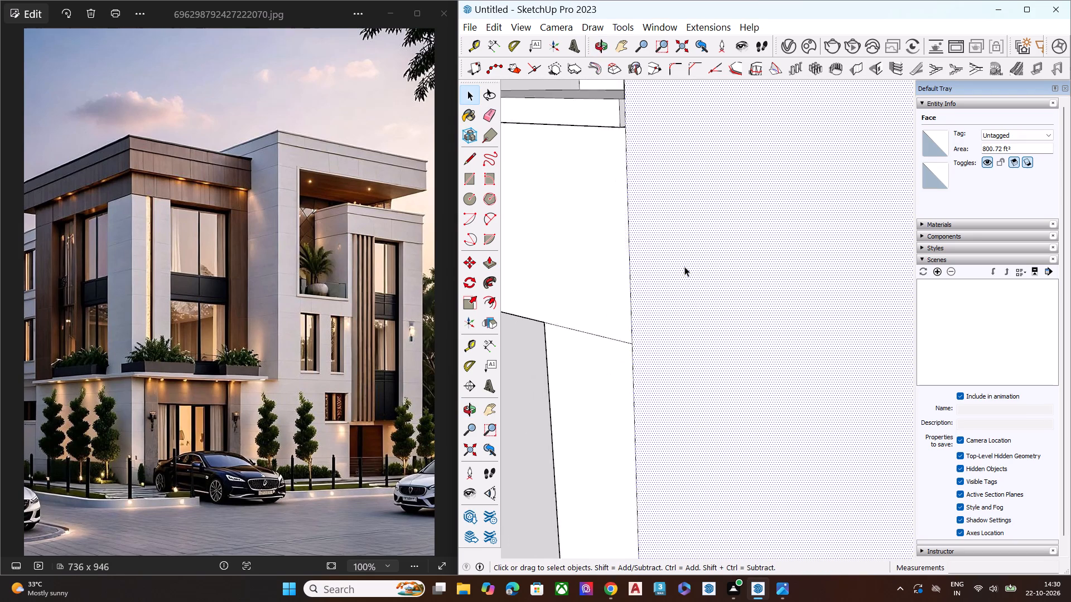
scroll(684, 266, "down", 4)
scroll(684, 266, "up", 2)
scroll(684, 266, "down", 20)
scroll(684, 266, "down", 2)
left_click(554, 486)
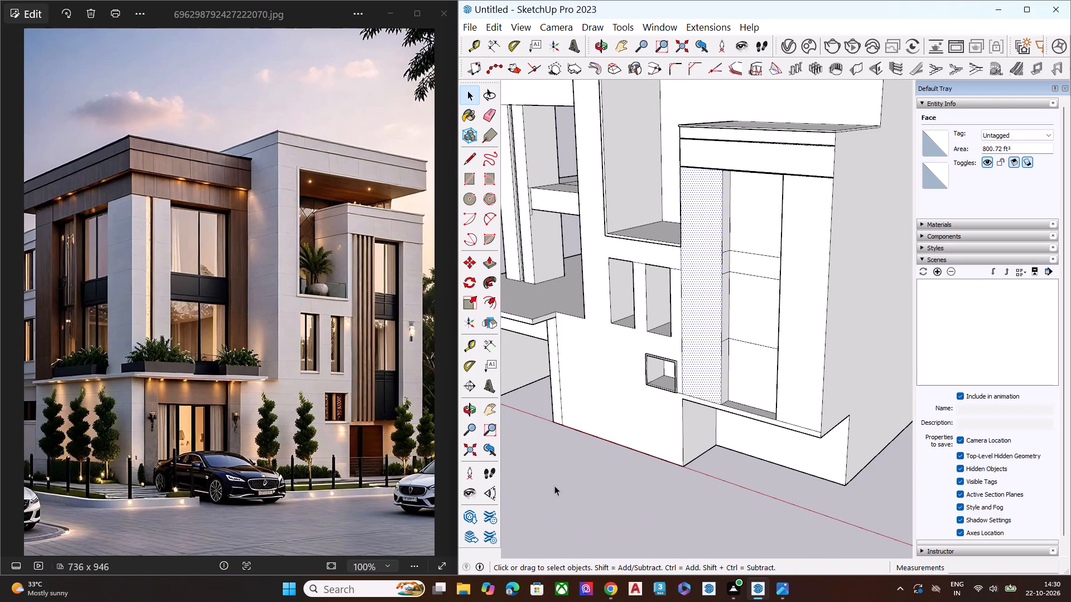
Draw a vertical line near the edge of the bay's front face from under the top band to just below window-head level.
scroll(684, 226, "up", 5)
middle_click_drag(678, 250, 744, 357)
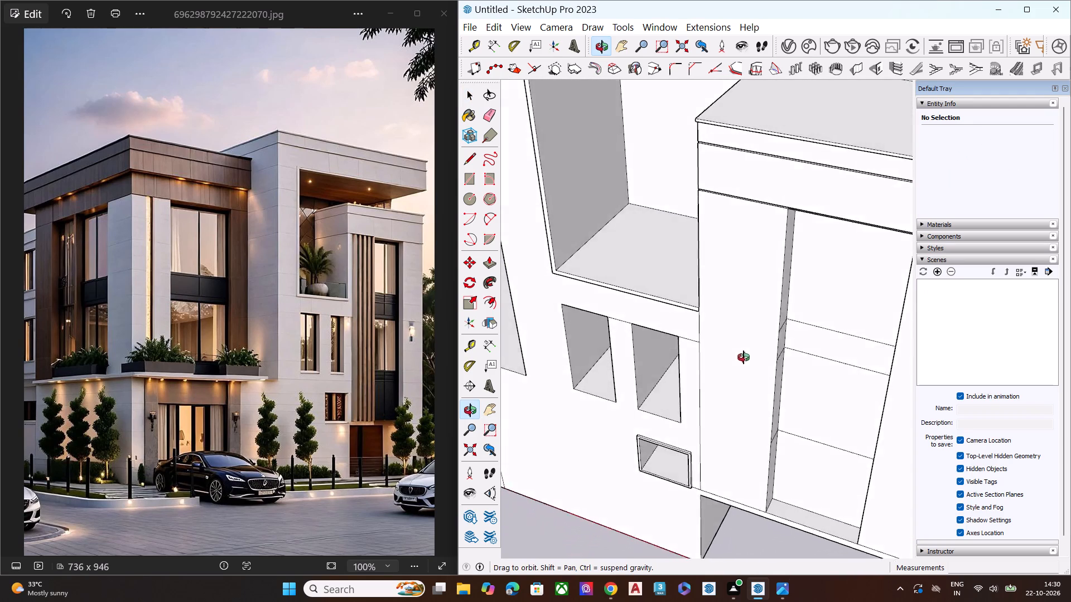
middle_click_drag(744, 357, 774, 357)
key("l")
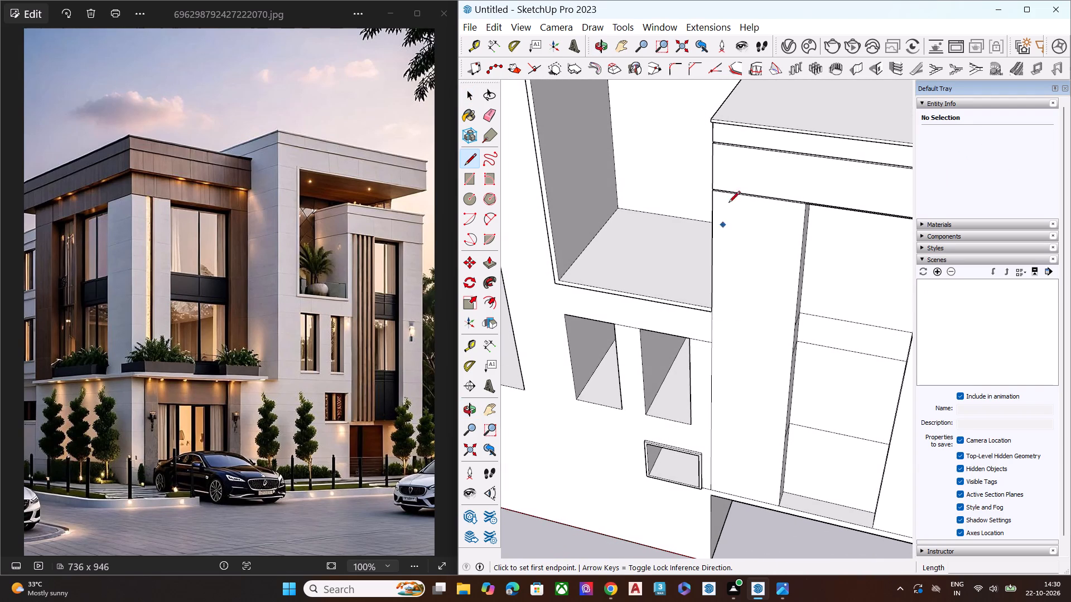
middle_click_drag(736, 188, 809, 150)
scroll(733, 188, "up", 3)
scroll(723, 195, "down", 1)
scroll(723, 196, "up", 7)
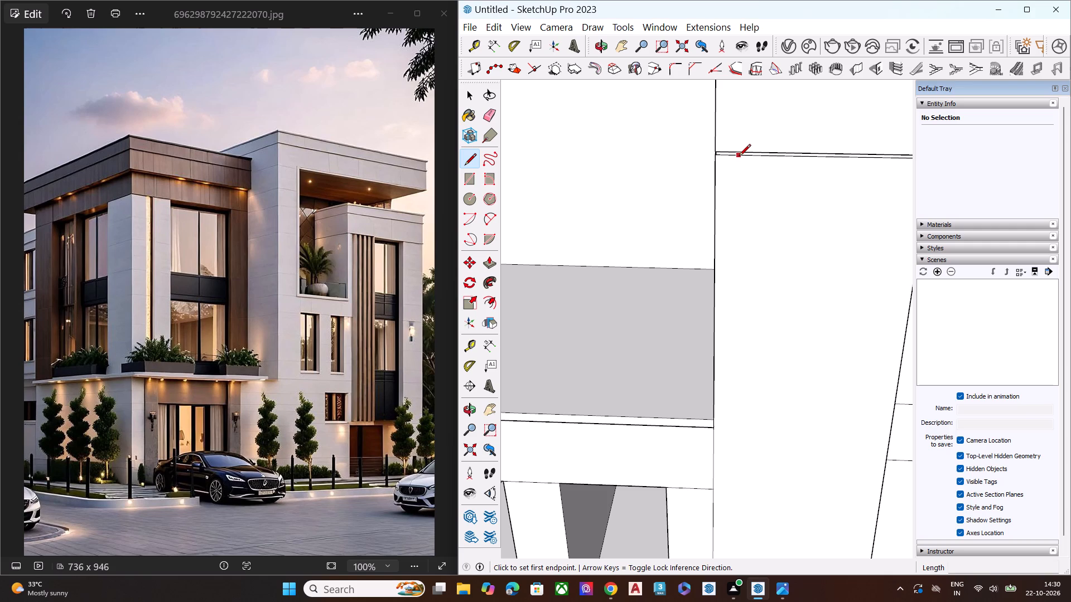
left_click(746, 158)
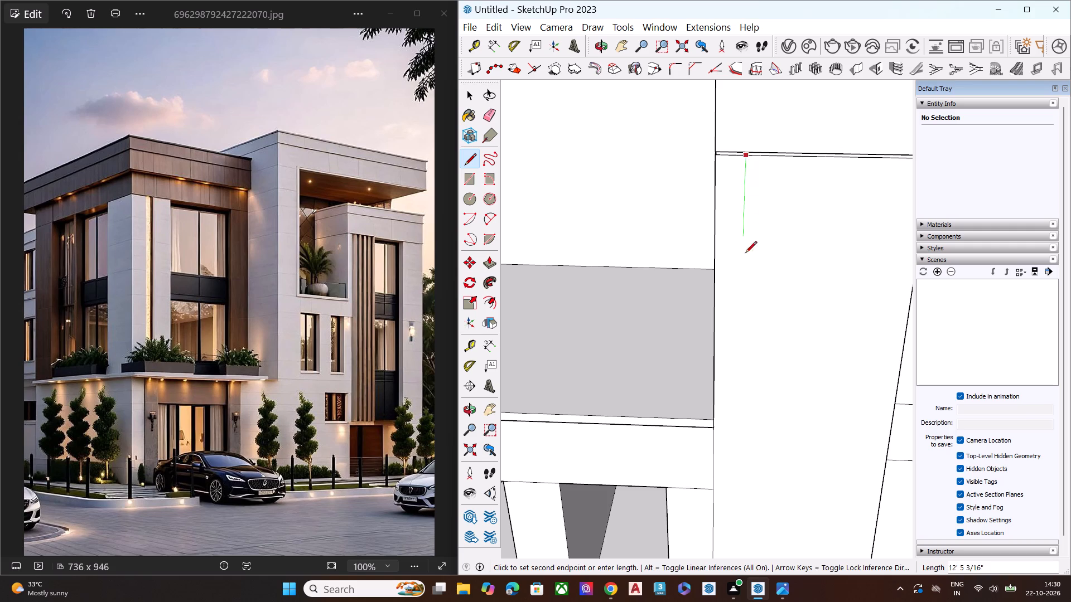
scroll(746, 279, "down", 10)
middle_click_drag(743, 317, 768, 176)
scroll(751, 320, "up", 6)
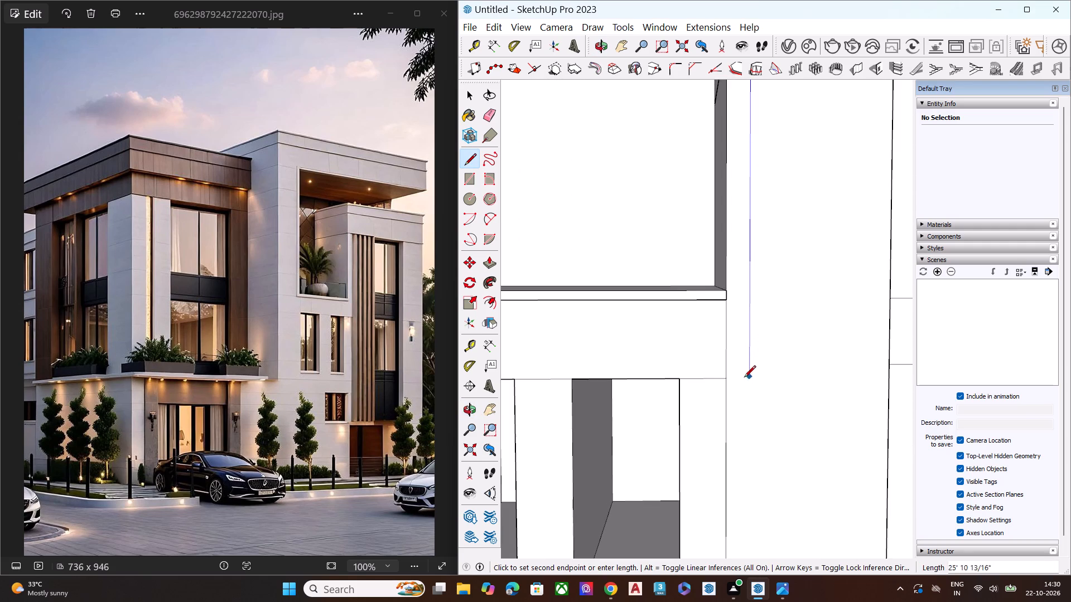
left_click(745, 410)
key("space")
Draw a horizontal line about 2' 8" long from the bay's edge at window-head level across the vertical line.
key("l")
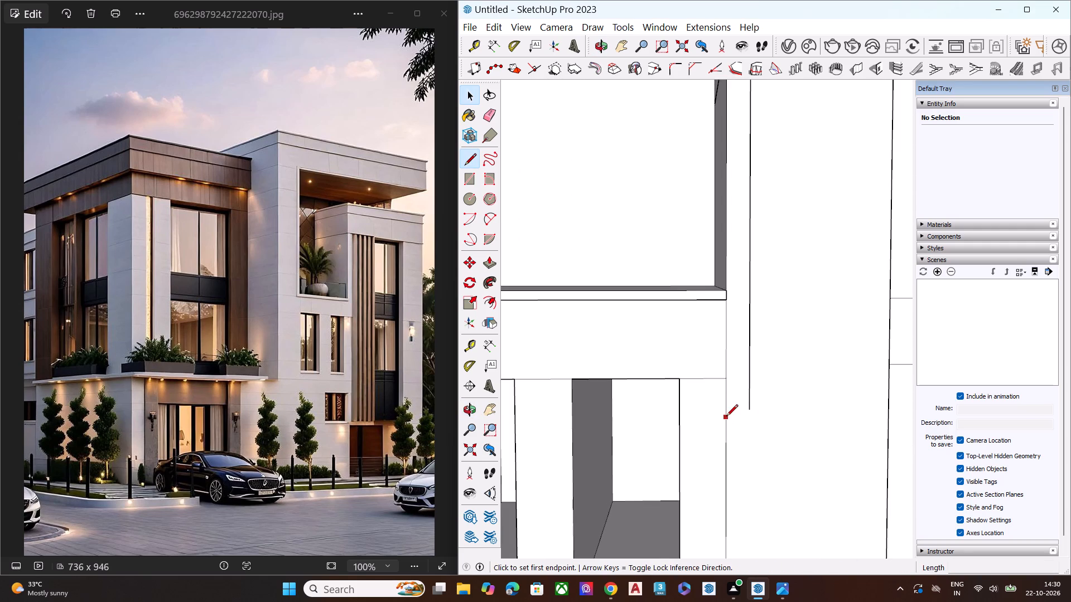
left_click(726, 378)
left_click(760, 376)
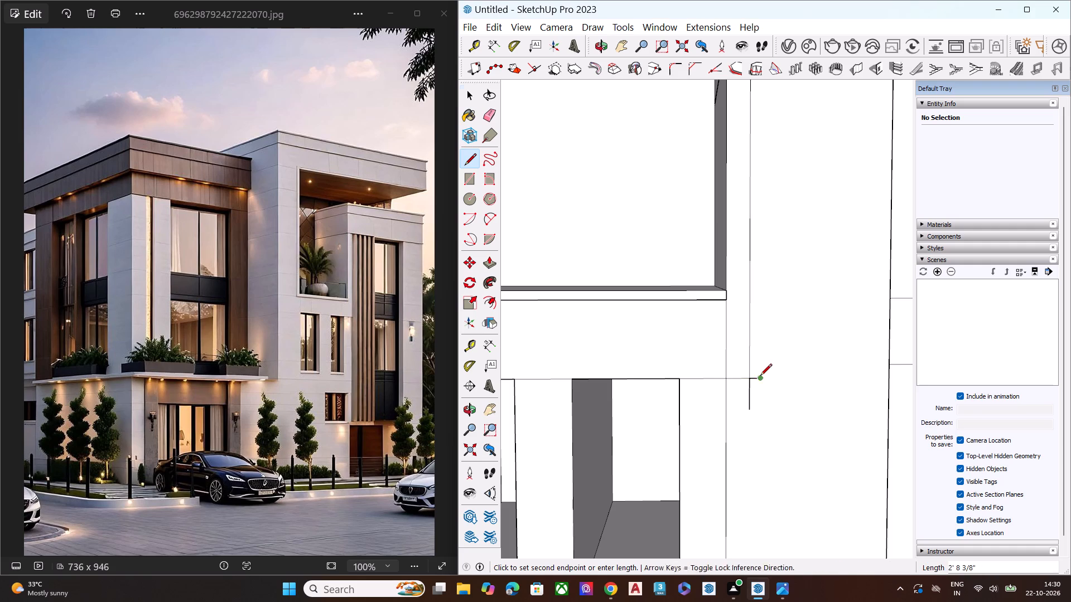
Erase the overhanging ends of the horizontal and vertical lines beyond their crossing at window-head level on the bay's front.
key("space")
middle_click_drag(725, 372, 954, 455)
scroll(864, 403, "up", 4)
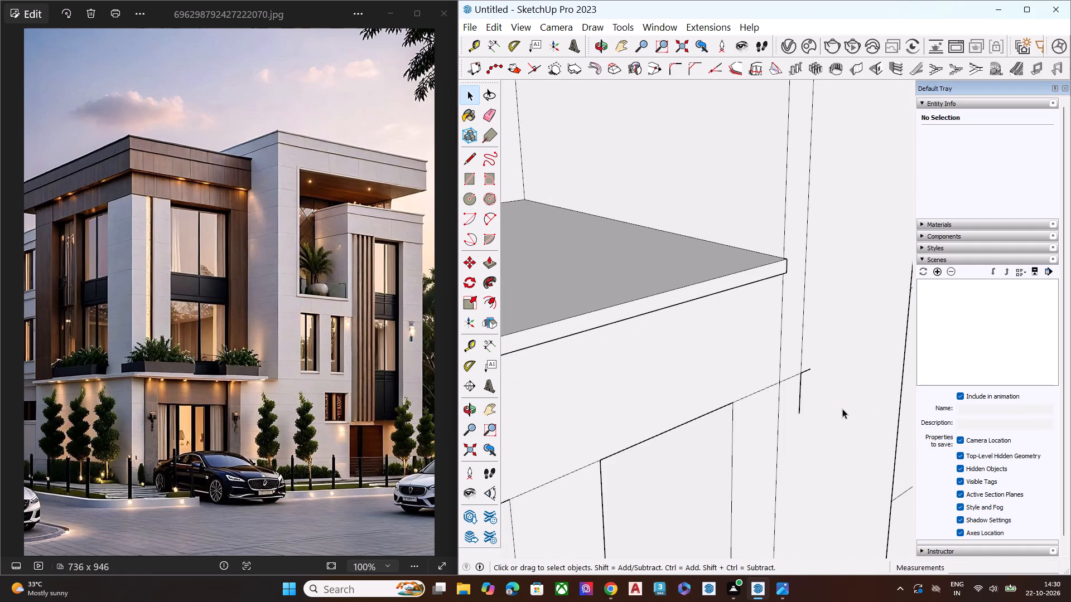
middle_click(842, 409)
middle_click_drag(842, 409, 818, 414)
key("e")
scroll(802, 415, "up", 4)
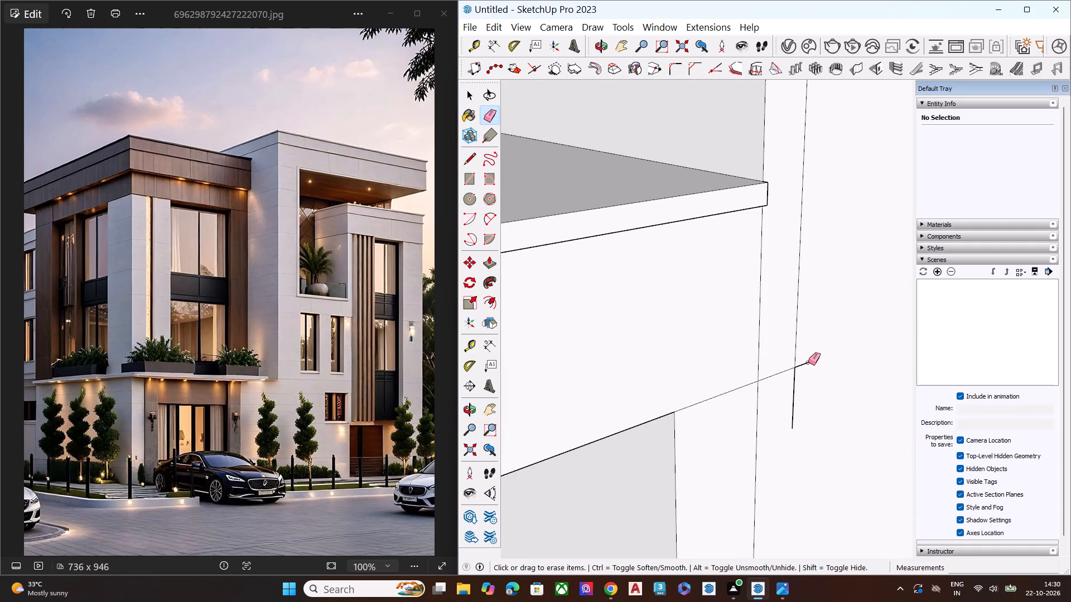
left_click(808, 362)
left_click(796, 385)
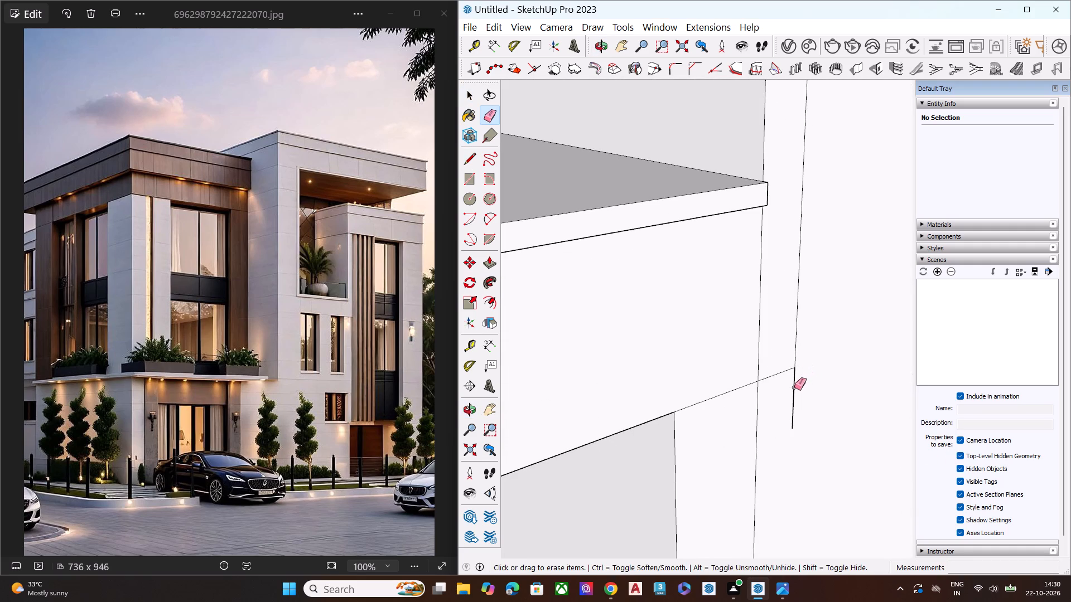
left_click(795, 387)
Push the bay's tall front face between the narrow edge strip and the window recess back slightly.
scroll(789, 398, "down", 16)
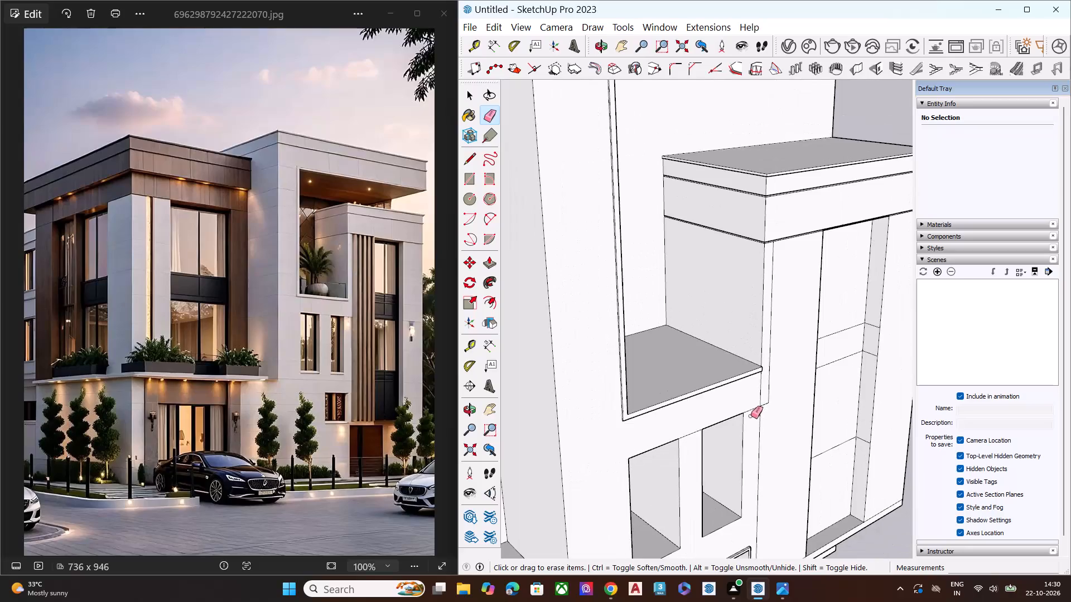
scroll(761, 383, "down", 6)
scroll(781, 287, "up", 5)
scroll(781, 285, "down", 1)
scroll(781, 285, "up", 3)
scroll(758, 351, "up", 7)
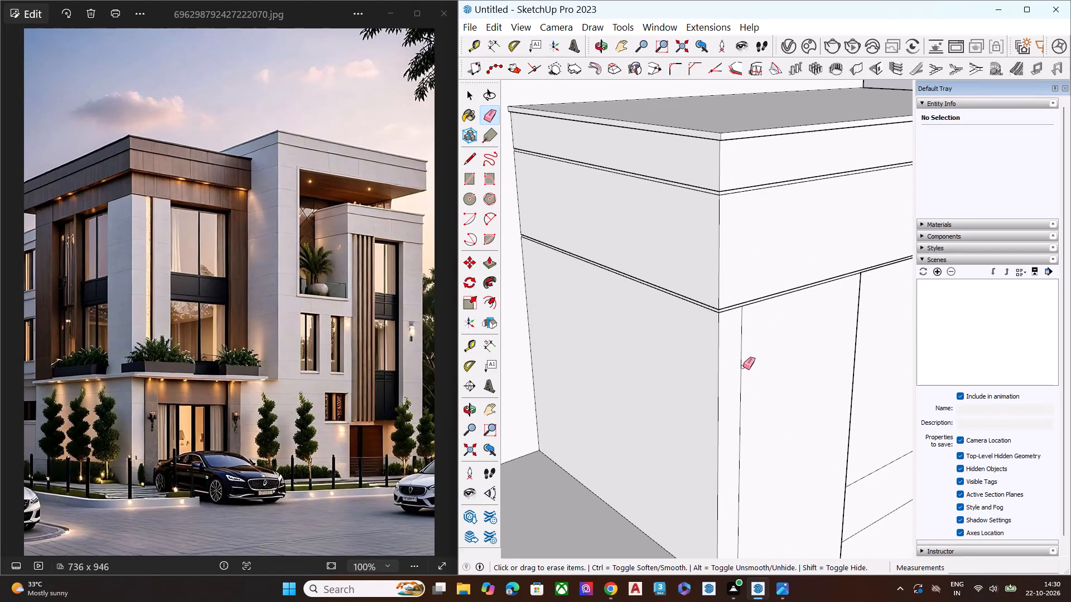
scroll(743, 367, "up", 6)
key("space")
left_click(778, 341)
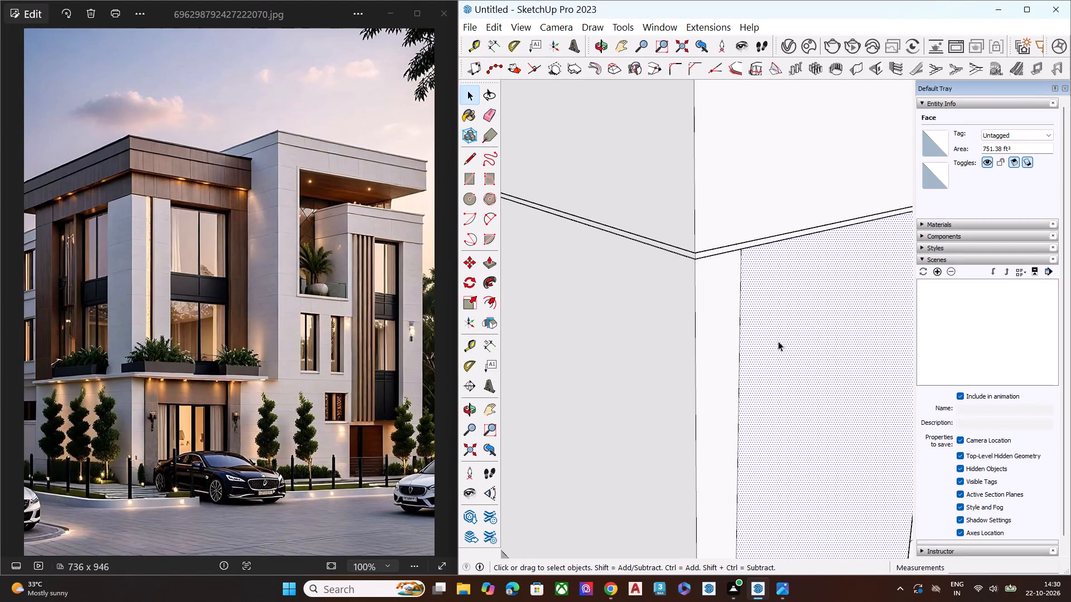
key("p")
left_click(790, 327)
left_click(785, 327)
key("space")
Push the same tall front face beside the edge strip back about 2 5/16" more.
scroll(667, 321, "down", 7)
middle_click_drag(771, 321, 768, 322)
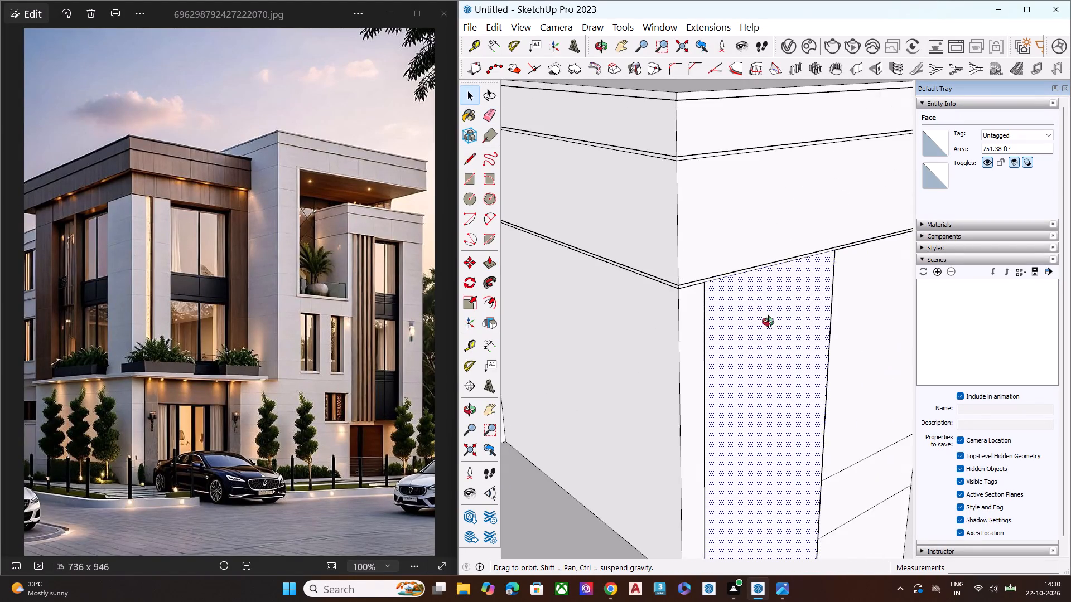
middle_click_drag(768, 322, 301, 339)
scroll(670, 326, "up", 4)
middle_click_drag(795, 321, 732, 270)
scroll(732, 270, "up", 1)
left_click(728, 297)
key("p")
left_click(730, 298)
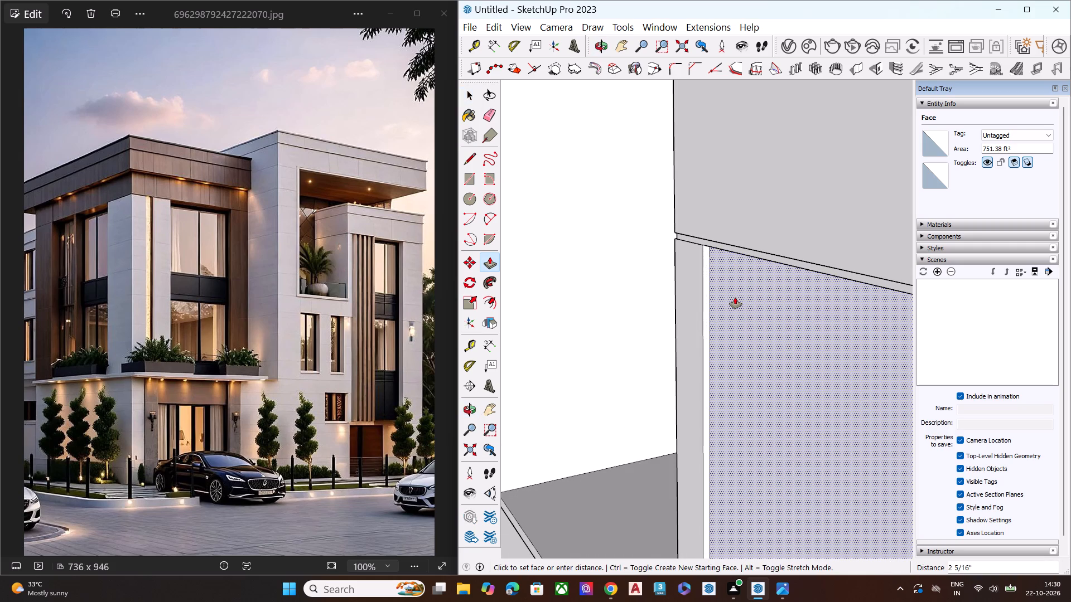
left_click(734, 297)
key("space")
Extend the narrow side face below the window-head line outward until it is flush with the edge strip above.
scroll(631, 287, "down", 8)
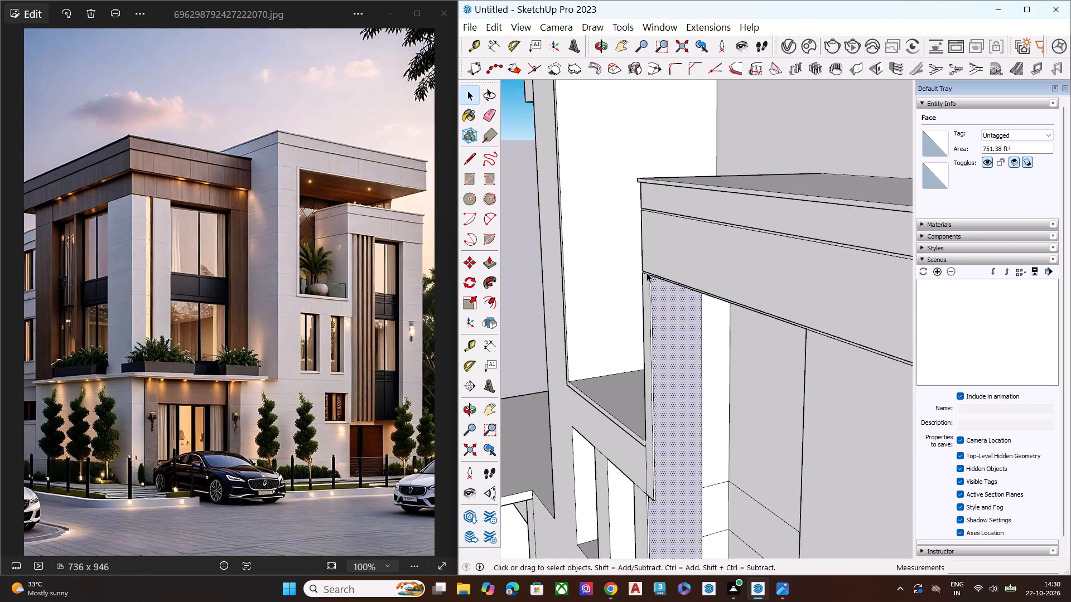
scroll(675, 261, "down", 6)
middle_click_drag(688, 289, 697, 266)
scroll(689, 263, "down", 7)
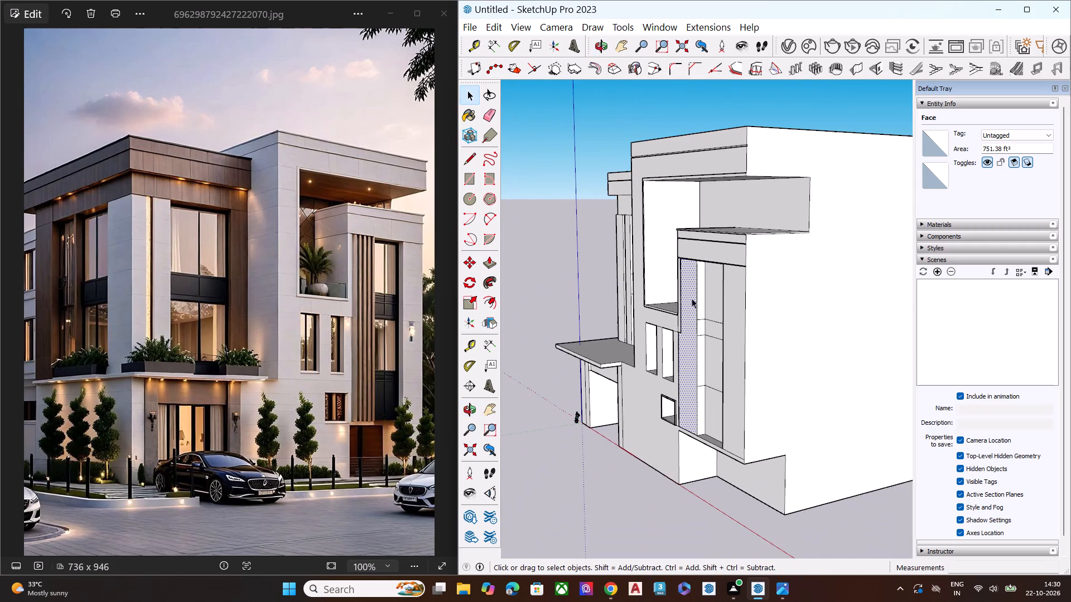
middle_click_drag(693, 338, 709, 328)
scroll(697, 341, "up", 9)
scroll(681, 355, "down", 1)
scroll(681, 355, "up", 3)
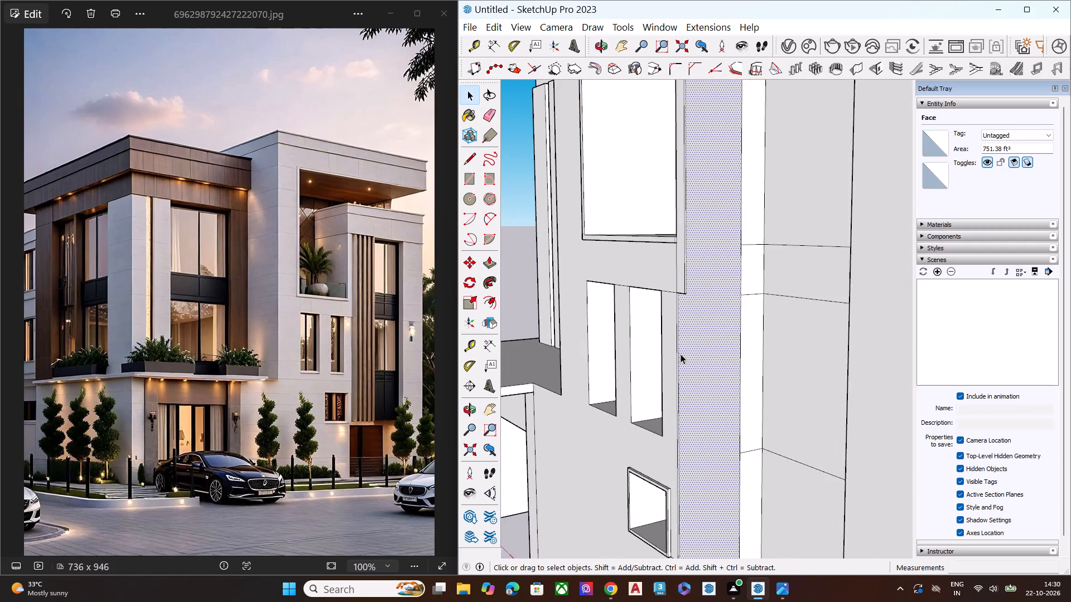
scroll(681, 354, "up", 4)
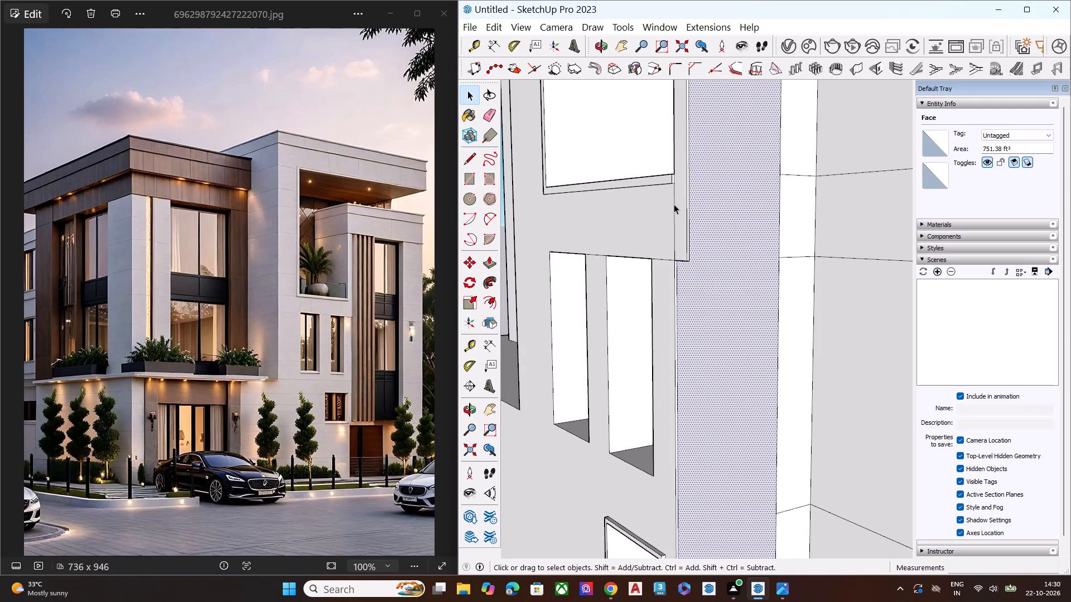
scroll(631, 243, "down", 3)
scroll(653, 312, "up", 1)
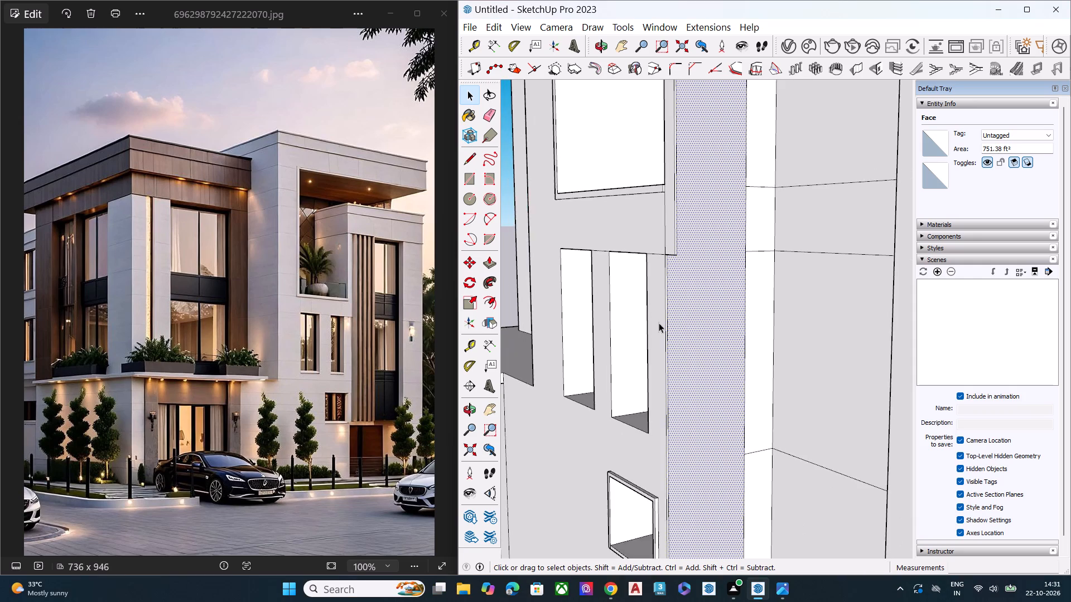
scroll(659, 323, "up", 2)
scroll(659, 281, "down", 1)
scroll(658, 281, "up", 4)
scroll(659, 276, "down", 1)
scroll(659, 275, "up", 11)
scroll(678, 226, "down", 1)
scroll(678, 226, "up", 3)
left_click(669, 239)
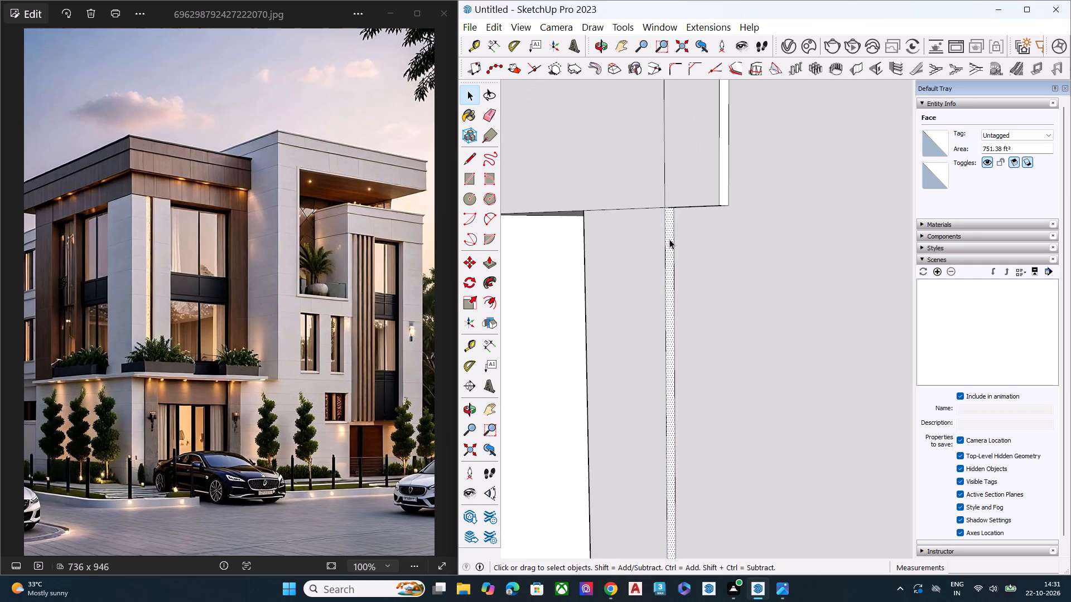
key("p")
left_click(669, 239)
left_click(721, 205)
key("space")
Delete the leftover vertical line at the old bay edge on the wall above the window-head line.
scroll(668, 240, "down", 1)
scroll(667, 240, "up", 1)
scroll(667, 242, "down", 6)
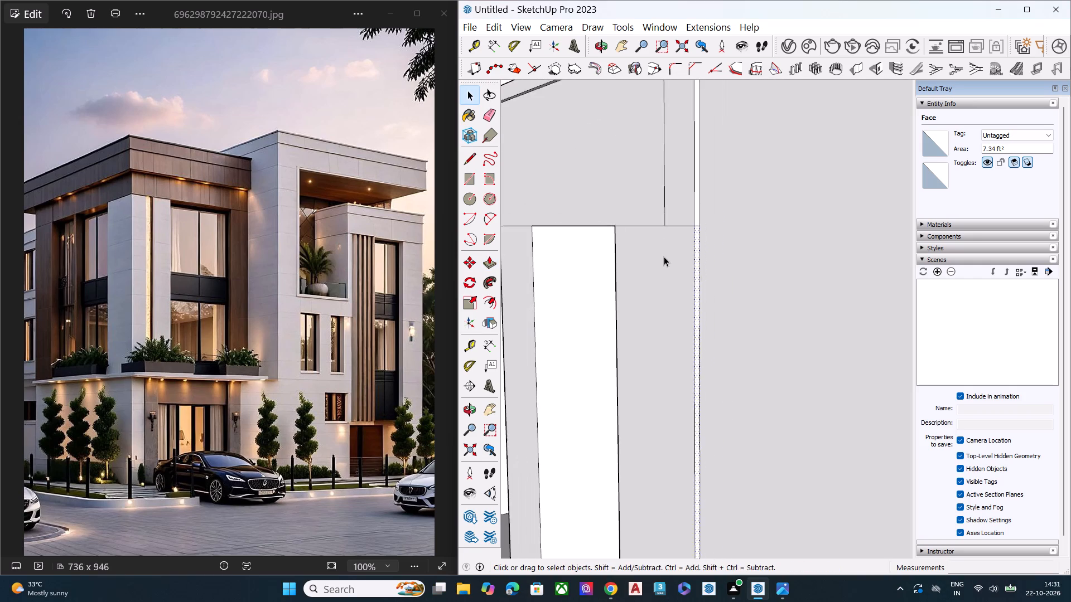
middle_click_drag(668, 254, 736, 247)
scroll(652, 192, "up", 5)
left_click(702, 215)
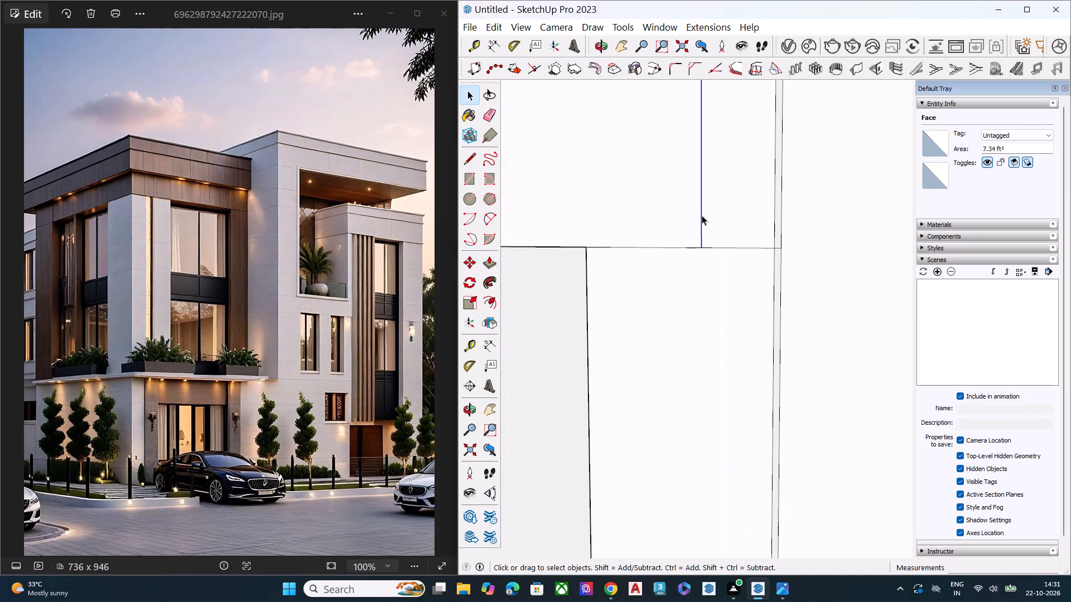
scroll(697, 224, "down", 2)
scroll(697, 227, "up", 1)
scroll(697, 228, "down", 2)
scroll(696, 232, "up", 3)
scroll(696, 232, "down", 3)
key("Delete")
Examine the joint between the bay's recessed front face and the adjoining facade wall from several sides.
scroll(696, 238, "down", 2)
scroll(707, 282, "up", 3)
scroll(709, 289, "down", 5)
scroll(708, 312, "up", 1)
scroll(708, 312, "down", 2)
scroll(708, 313, "up", 2)
scroll(708, 313, "down", 6)
key("space")
middle_click_drag(682, 314, 853, 392)
scroll(736, 265, "down", 2)
scroll(717, 268, "up", 1)
scroll(691, 276, "down", 6)
middle_click_drag(706, 359, 769, 323)
scroll(771, 275, "up", 8)
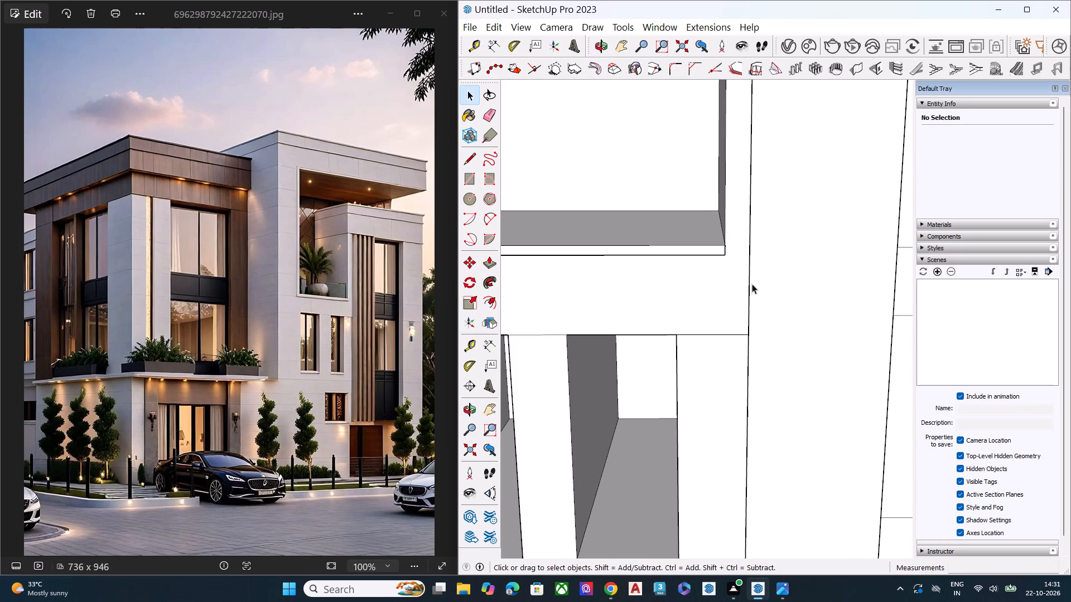
middle_click_drag(727, 287, 548, 441)
key("space")
scroll(660, 401, "down", 5)
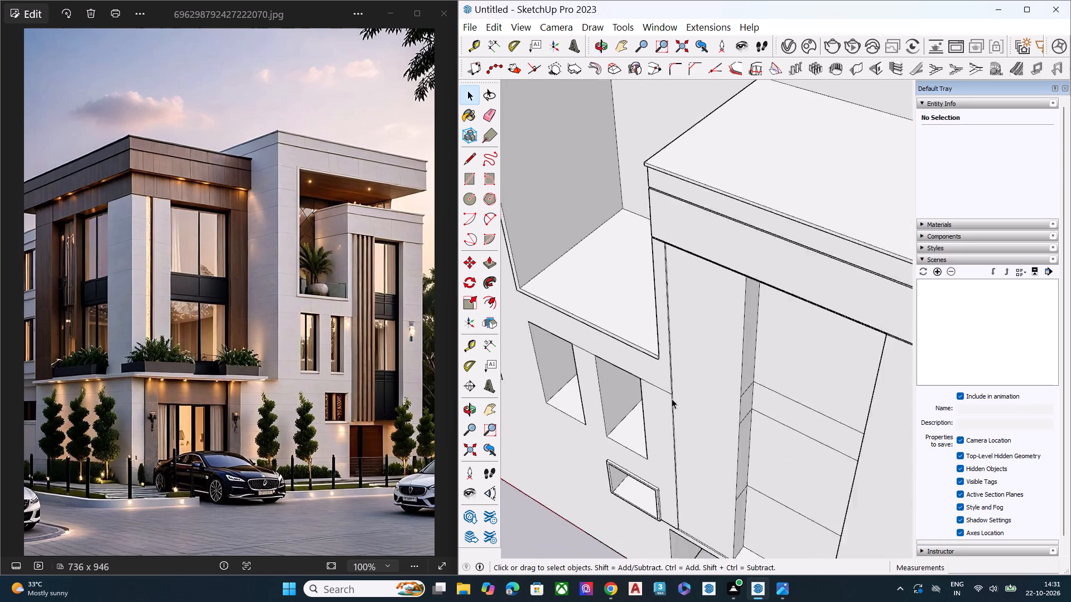
Push the inner side face of the tall window opening nearest the bay outward to widen the opening, and deselect it.
scroll(672, 399, "down", 4)
middle_click_drag(655, 415, 860, 388)
middle_click_drag(688, 419, 752, 312)
scroll(715, 377, "up", 4)
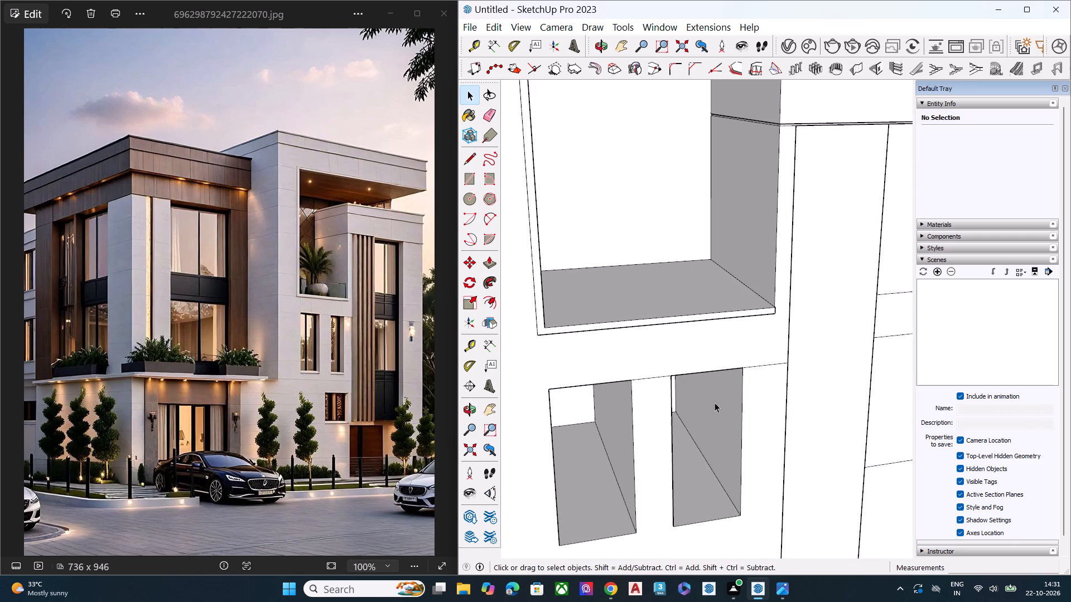
left_click(715, 402)
key("p")
left_click(715, 402)
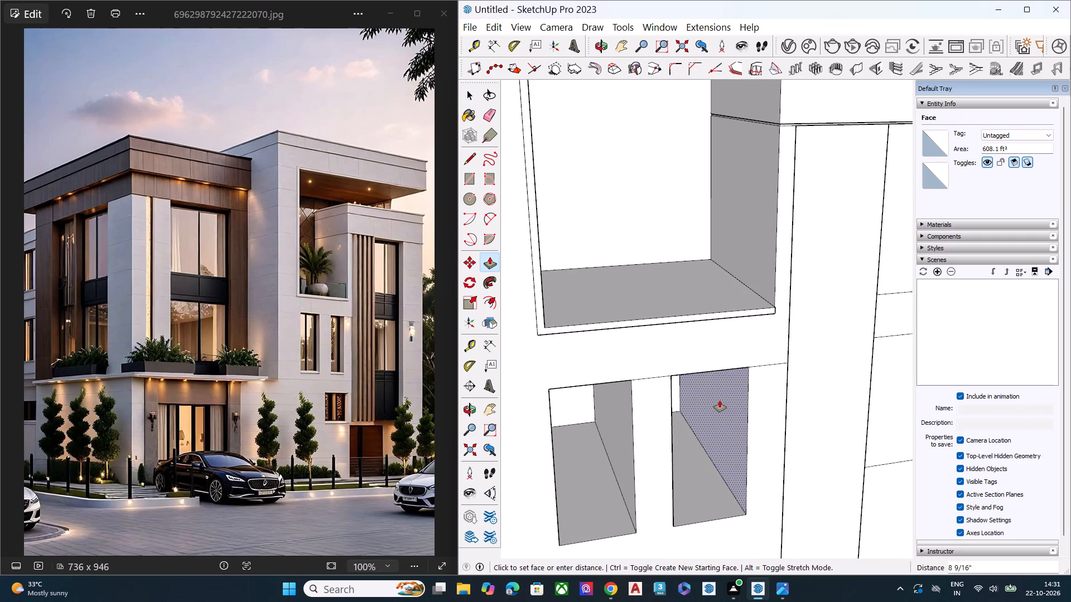
left_click(722, 399)
key("space")
scroll(635, 394, "down", 8)
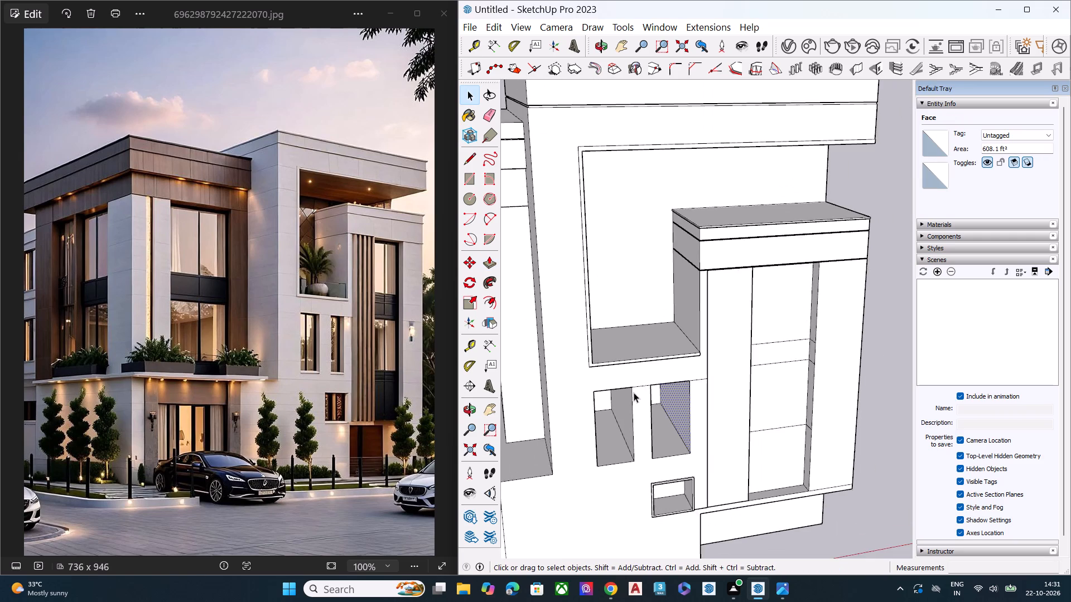
scroll(634, 392, "down", 1)
scroll(634, 393, "up", 1)
scroll(634, 394, "down", 2)
left_click(880, 334)
Erase the short stray edge at the bay's front corner on the thin ledge below the top band's groove.
middle_click_drag(825, 358, 790, 211)
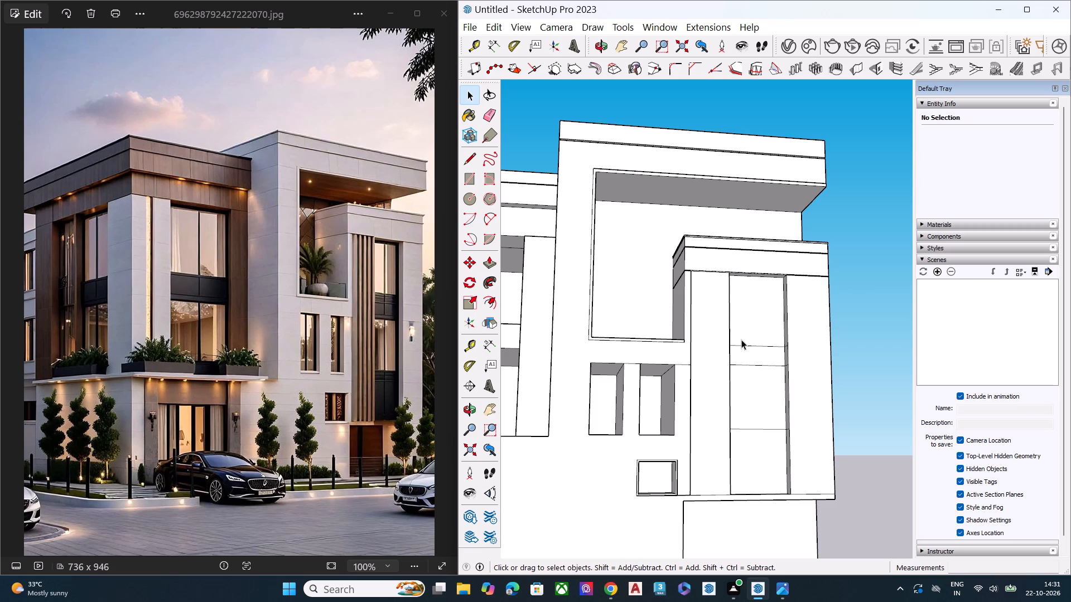
scroll(740, 342, "up", 1)
scroll(712, 271, "up", 9)
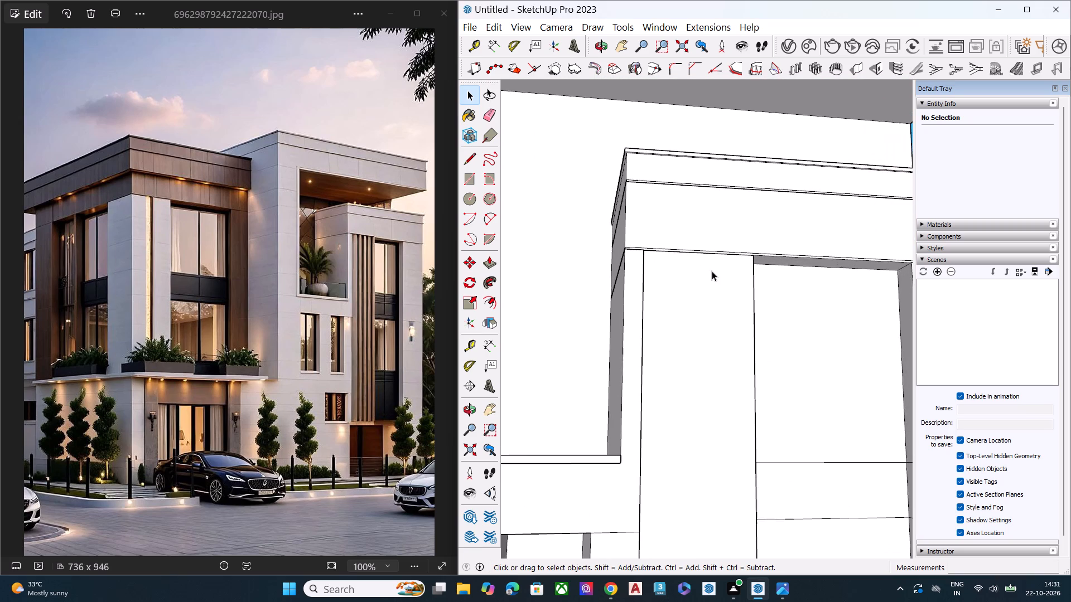
middle_click_drag(670, 263, 807, 491)
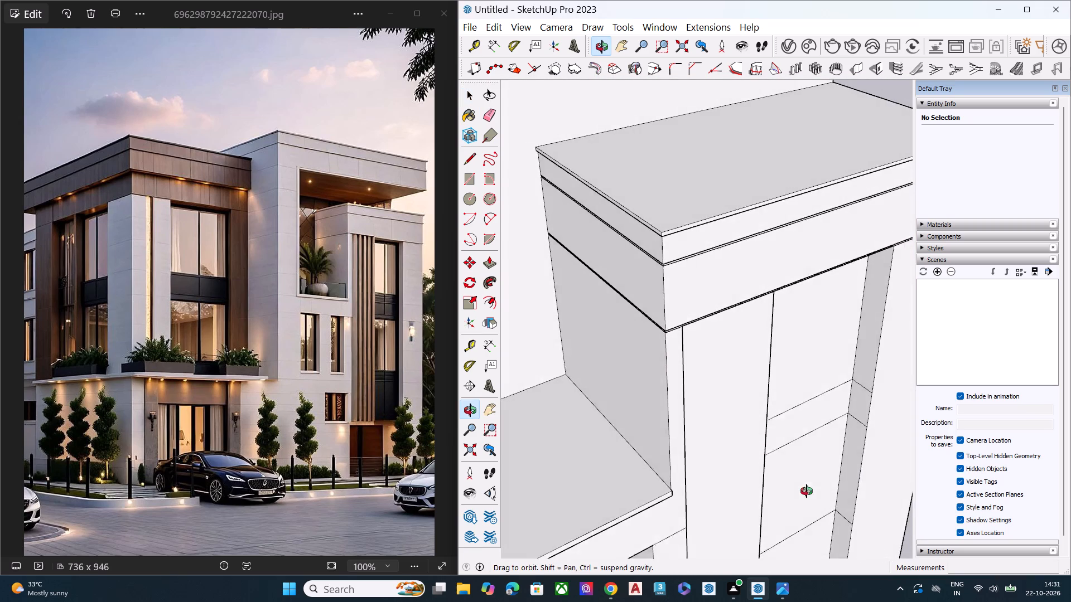
middle_click_drag(807, 491, 808, 490)
scroll(687, 358, "up", 6)
scroll(666, 313, "up", 1)
scroll(666, 313, "down", 1)
scroll(666, 313, "up", 9)
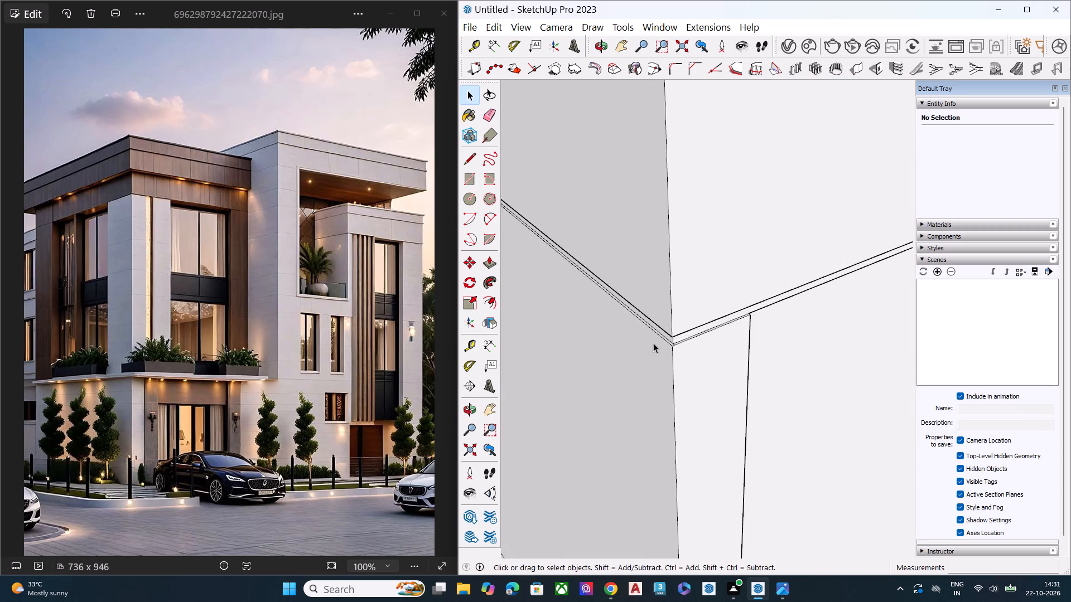
scroll(653, 344, "up", 7)
left_click(668, 351)
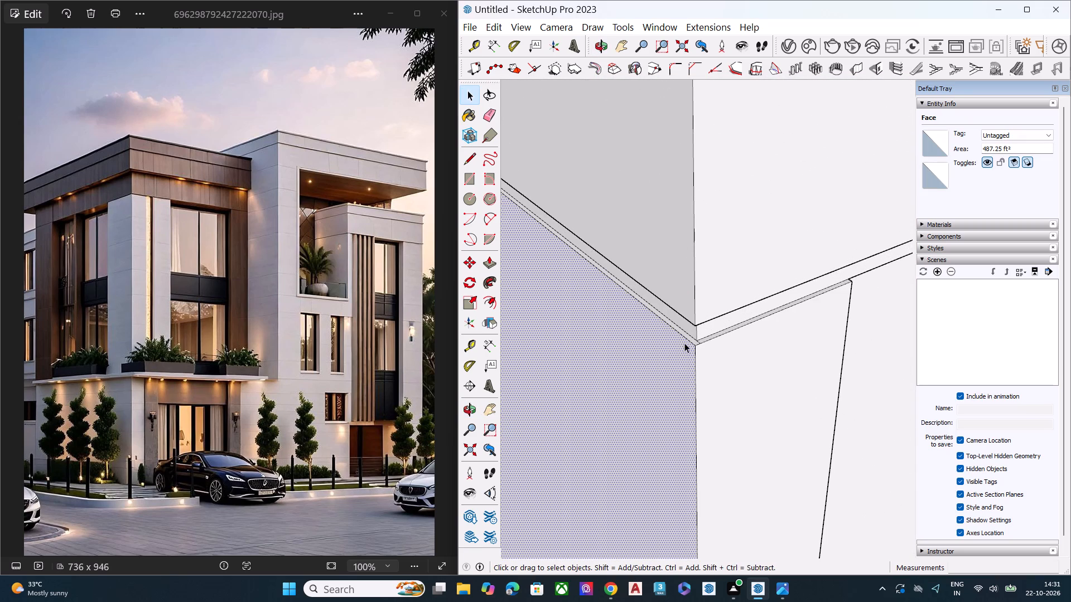
scroll(711, 342, "up", 3)
scroll(701, 343, "down", 1)
scroll(698, 344, "up", 7)
middle_click_drag(692, 351, 699, 379)
key("v")
key("space")
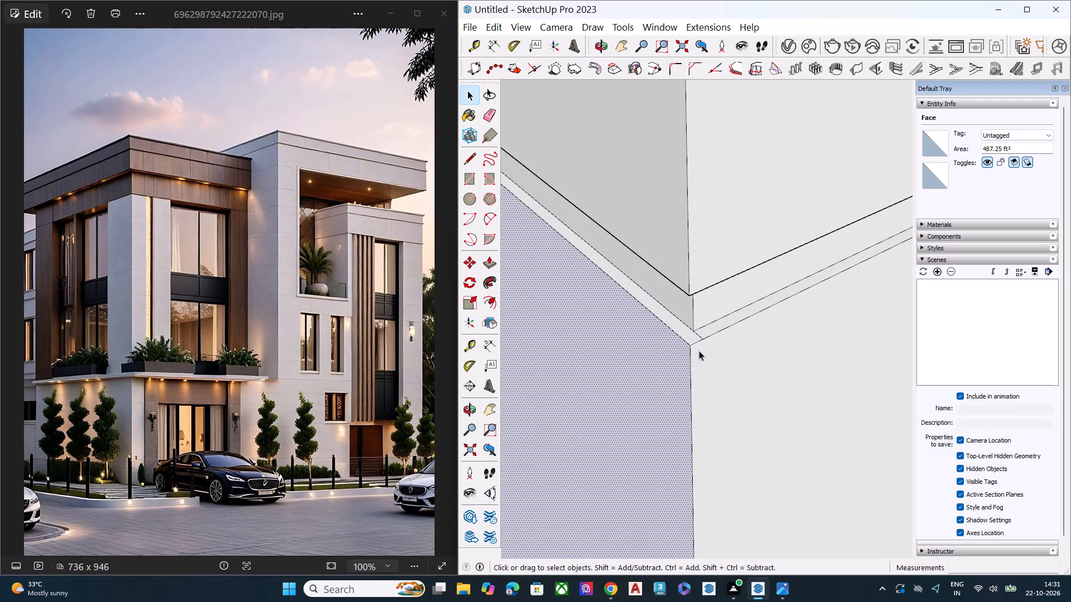
key("e")
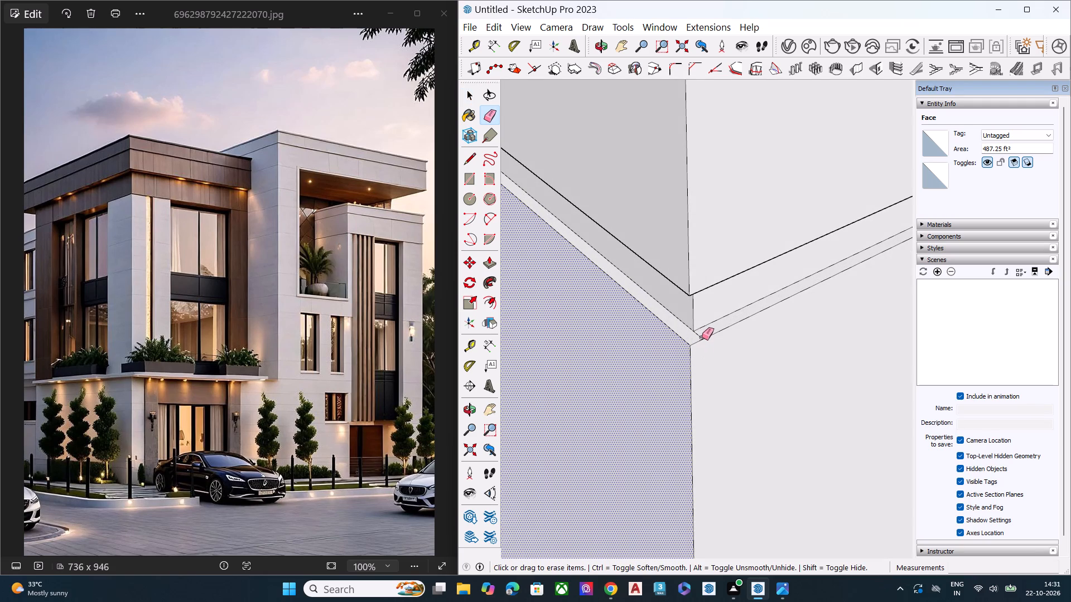
left_click(700, 336)
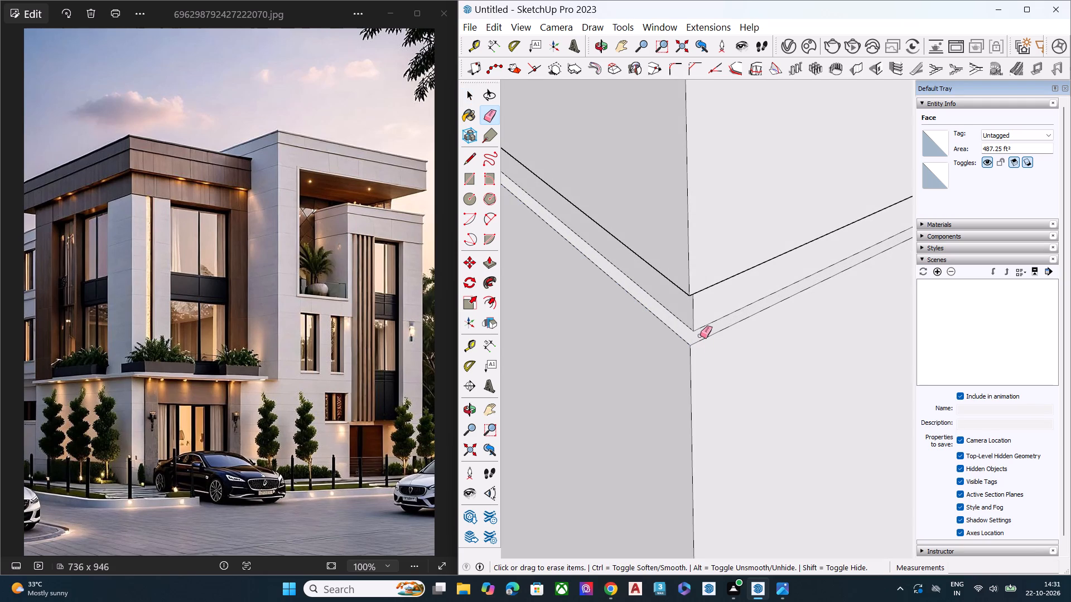
Erase the short stray edge at the same front corner on the underside of the bay's top band.
key("space")
scroll(646, 353, "down", 9)
middle_click_drag(663, 358, 680, 137)
scroll(663, 247, "up", 3)
middle_click_drag(653, 268, 674, 233)
scroll(653, 269, "up", 11)
middle_click_drag(688, 254, 721, 201)
scroll(668, 311, "up", 5)
key("e")
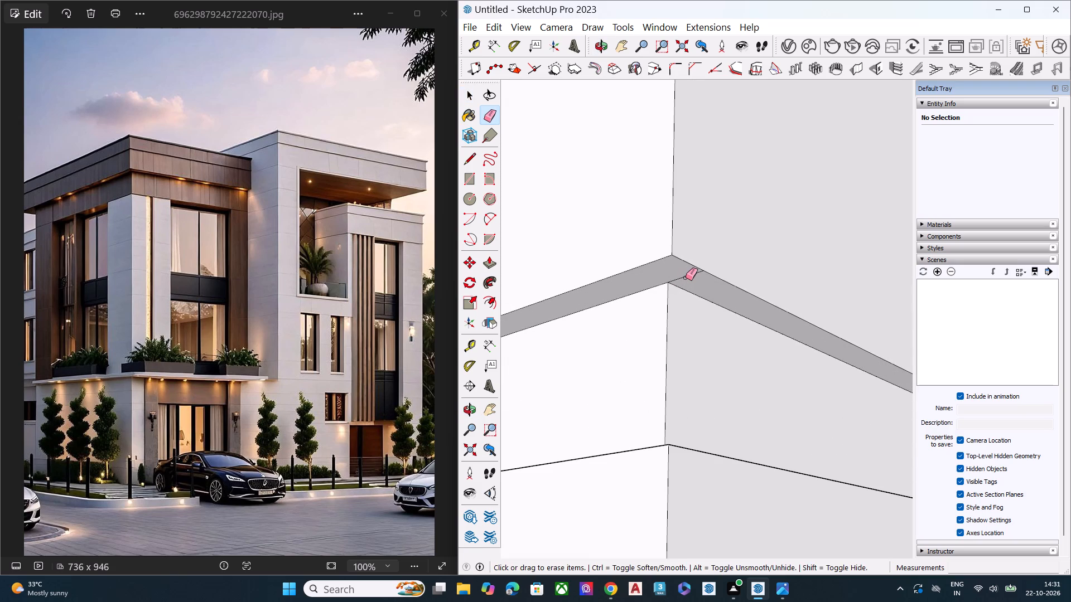
left_click(686, 278)
key("space")
Examine the bay's top band and the joints with the front faces and window recess beneath it.
scroll(635, 309, "down", 9)
middle_click_drag(708, 308, 645, 412)
scroll(705, 328, "down", 1)
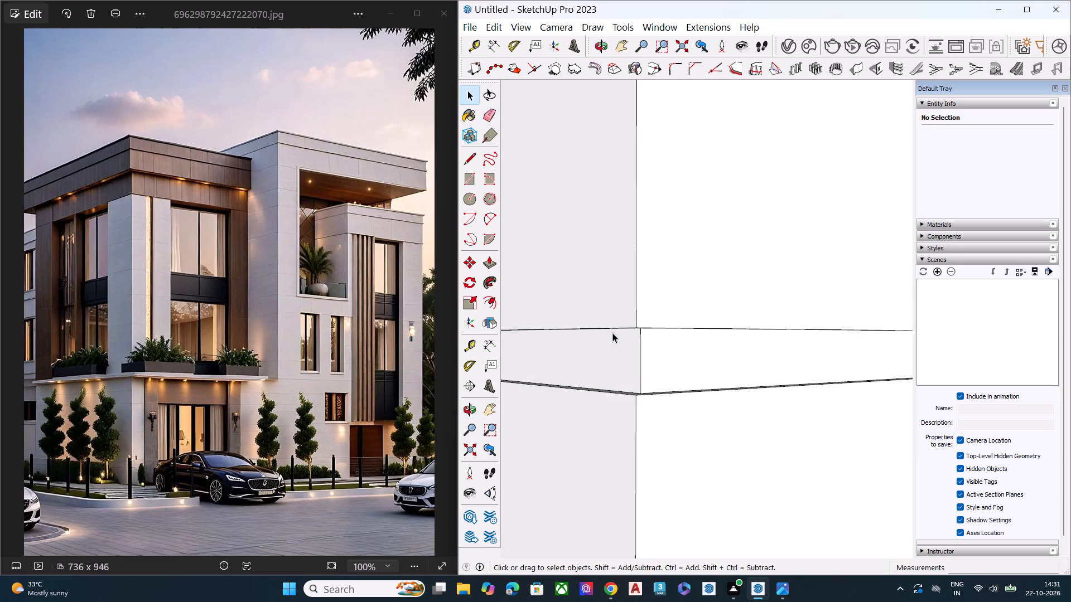
scroll(611, 333, "down", 4)
scroll(610, 333, "up", 1)
scroll(610, 333, "down", 13)
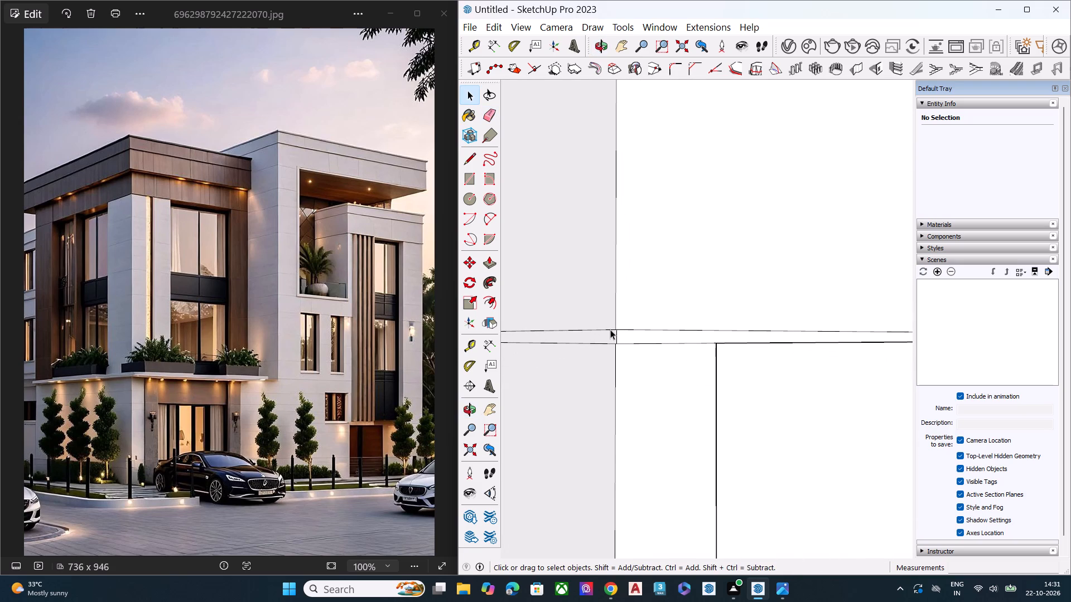
scroll(610, 329, "down", 13)
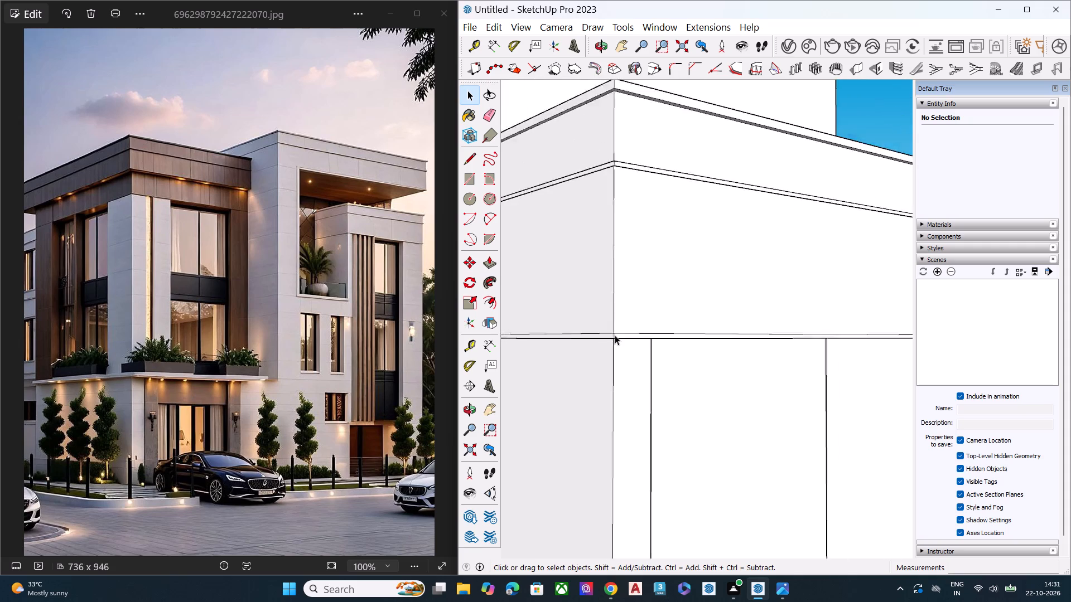
scroll(615, 335, "down", 11)
scroll(615, 335, "up", 2)
scroll(615, 335, "down", 5)
left_click(855, 302)
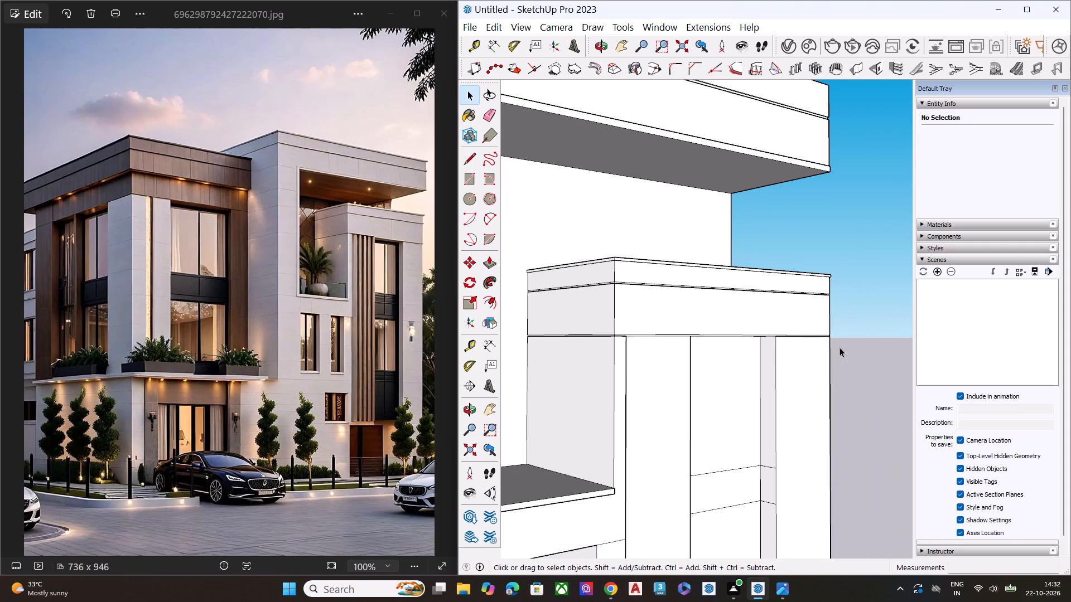
scroll(795, 355, "up", 12)
scroll(818, 323, "down", 1)
scroll(816, 323, "up", 4)
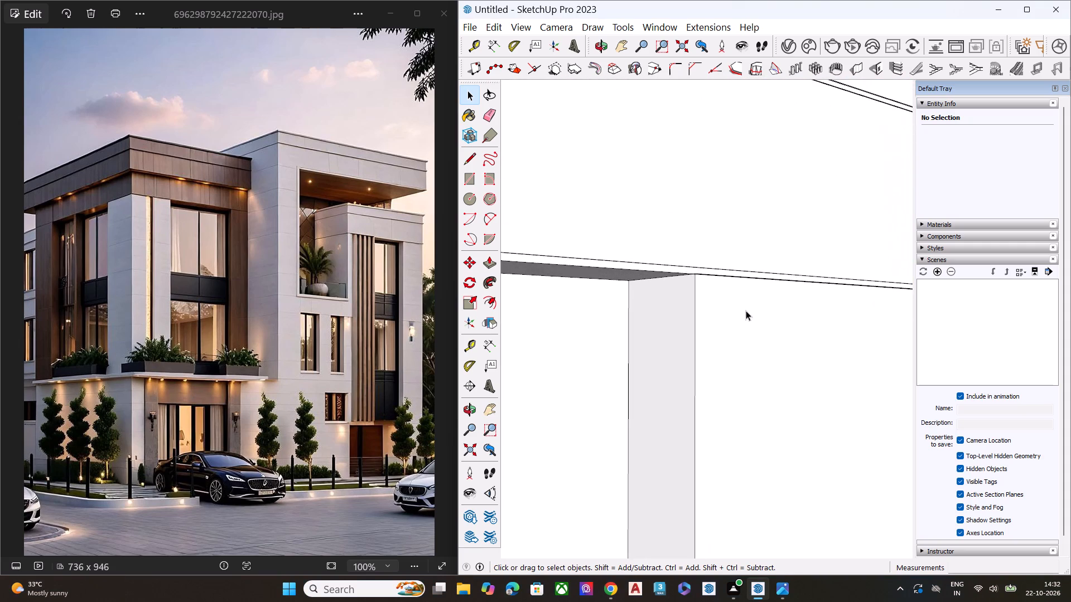
Examine the bay's top band, its corners and the window recess beneath it, from close up and from the side.
middle_click_drag(746, 310, 880, 276)
scroll(880, 276, "up", 1)
scroll(667, 307, "up", 7)
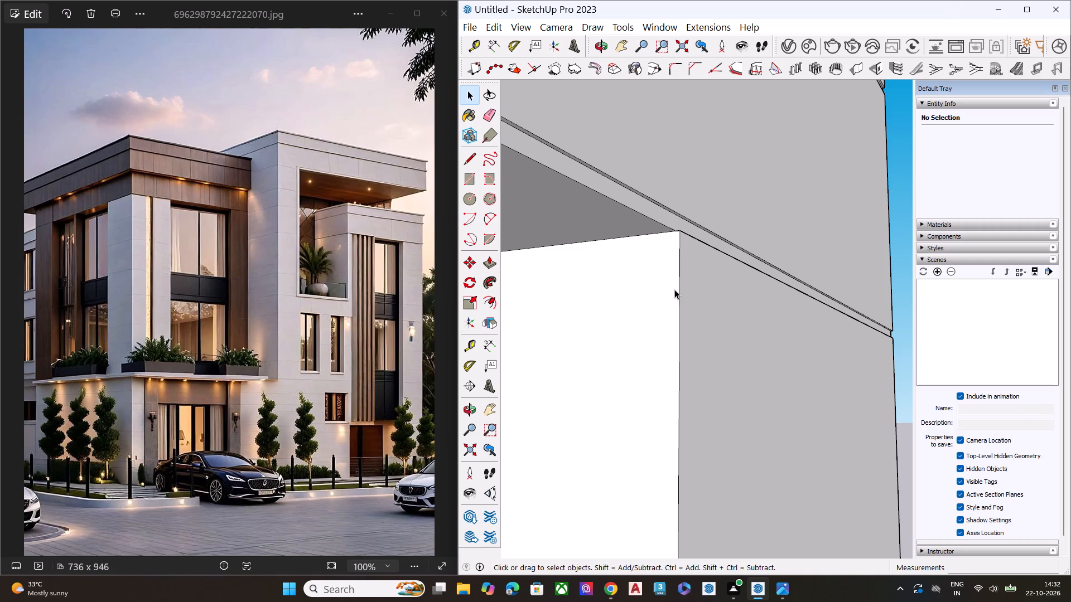
key("space")
scroll(641, 304, "down", 10)
scroll(705, 294, "down", 5)
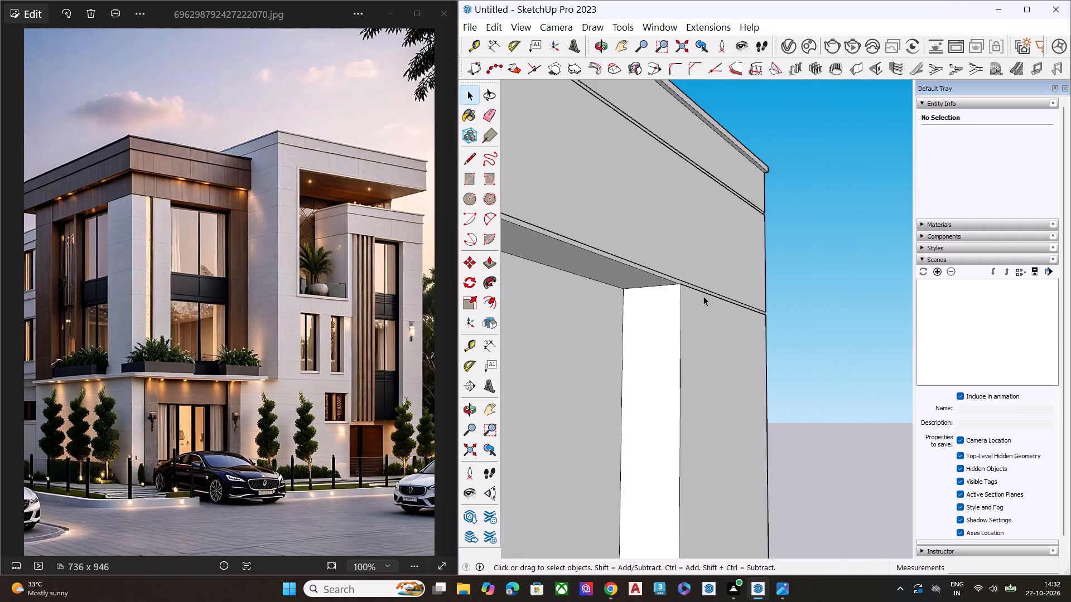
scroll(703, 296, "down", 2)
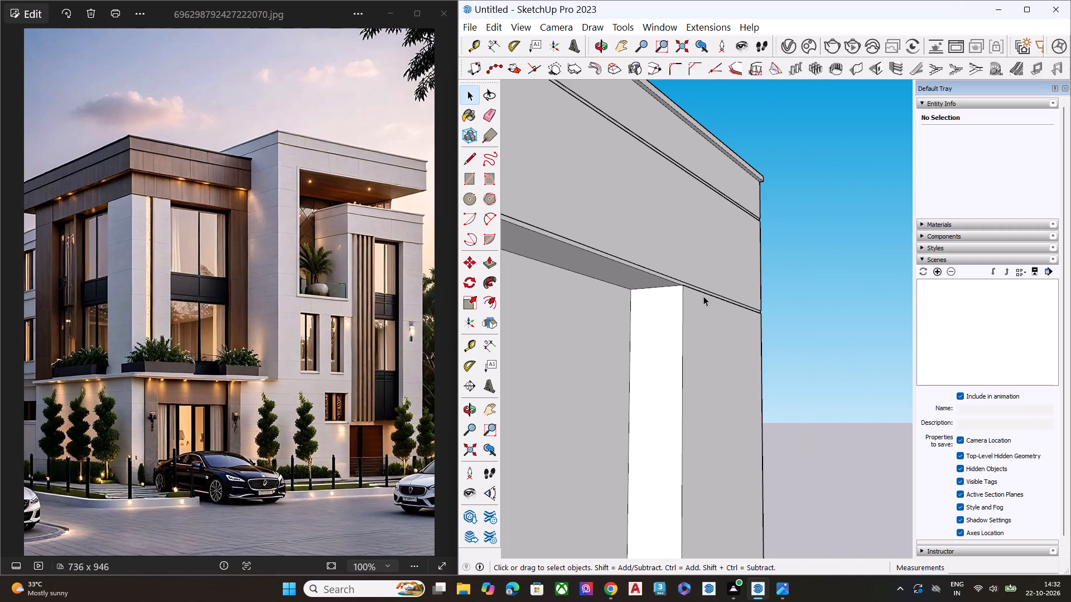
scroll(676, 271, "down", 2)
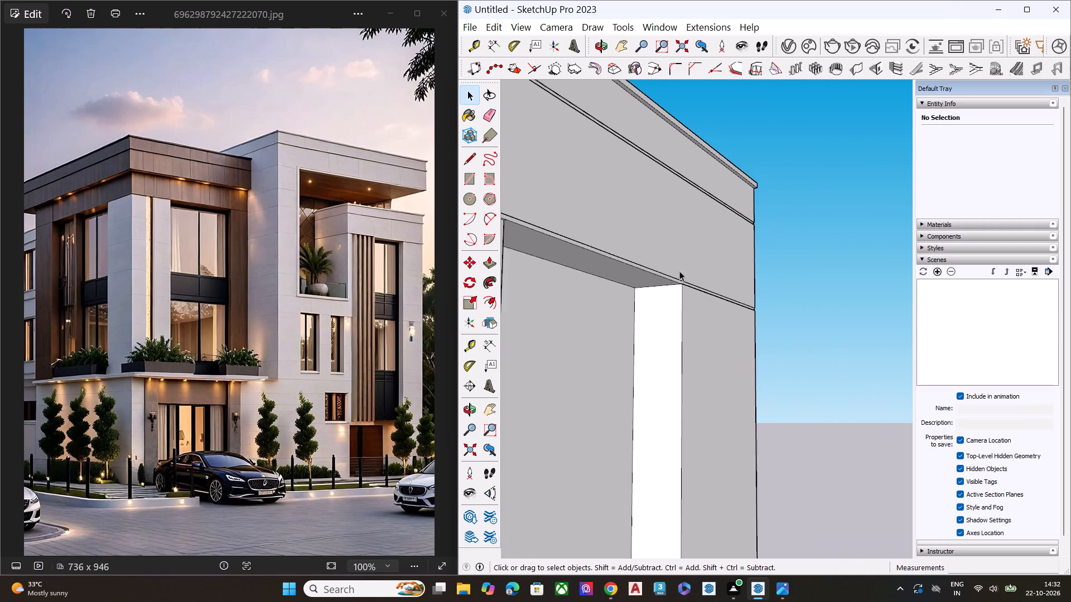
scroll(679, 271, "down", 5)
middle_click_drag(740, 276, 761, 343)
key("space")
scroll(717, 293, "down", 3)
scroll(718, 293, "up", 1)
scroll(719, 293, "down", 3)
middle_click_drag(746, 334, 687, 321)
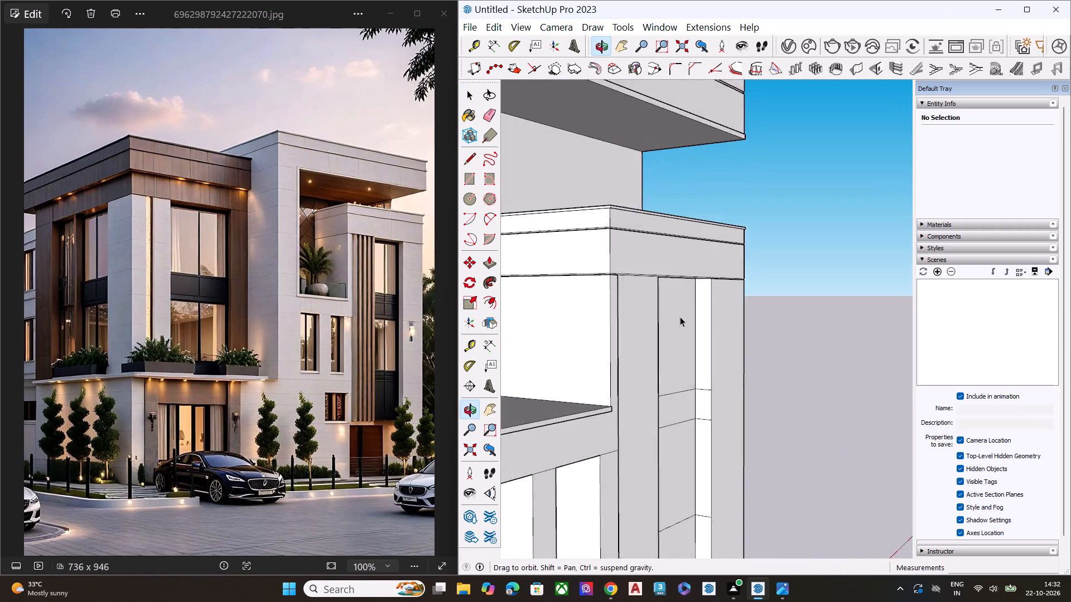
key("space")
scroll(678, 314, "up", 1)
scroll(691, 283, "down", 2)
scroll(692, 284, "up", 3)
scroll(695, 285, "down", 5)
middle_click_drag(696, 342, 658, 372)
key("space")
scroll(634, 377, "up", 3)
scroll(604, 365, "down", 4)
scroll(604, 365, "up", 2)
scroll(648, 347, "up", 3)
scroll(648, 346, "down", 3)
scroll(652, 343, "up", 3)
key("space")
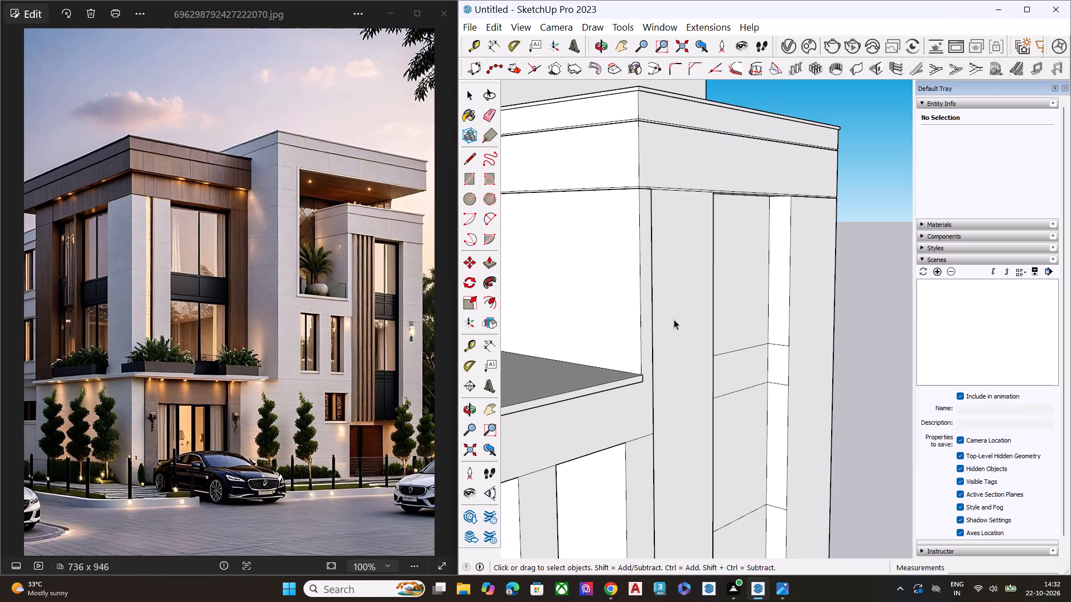
scroll(618, 283, "down", 2)
scroll(618, 284, "up", 3)
scroll(619, 286, "down", 4)
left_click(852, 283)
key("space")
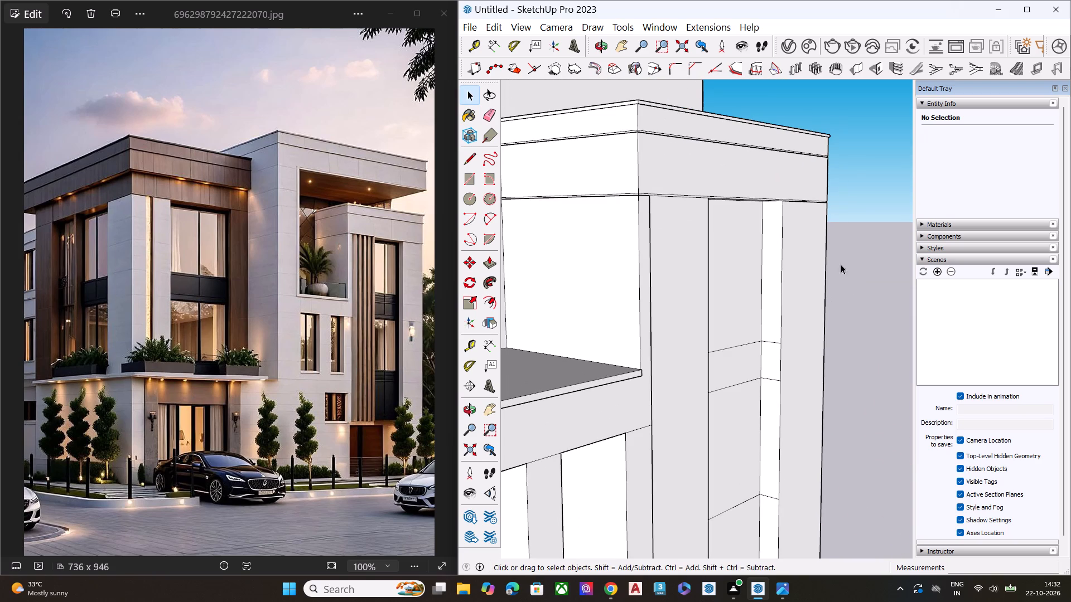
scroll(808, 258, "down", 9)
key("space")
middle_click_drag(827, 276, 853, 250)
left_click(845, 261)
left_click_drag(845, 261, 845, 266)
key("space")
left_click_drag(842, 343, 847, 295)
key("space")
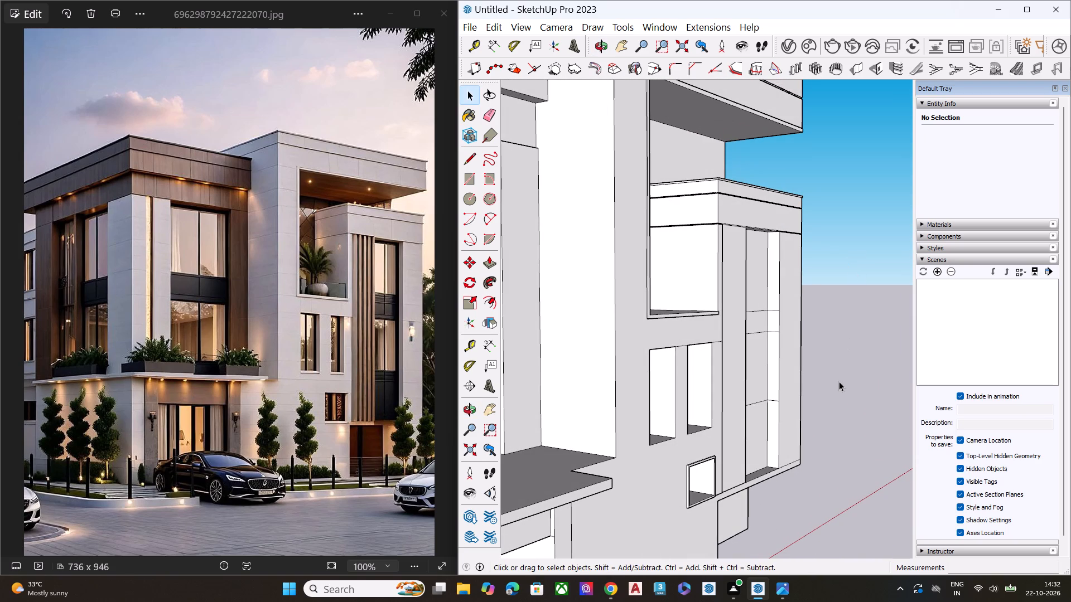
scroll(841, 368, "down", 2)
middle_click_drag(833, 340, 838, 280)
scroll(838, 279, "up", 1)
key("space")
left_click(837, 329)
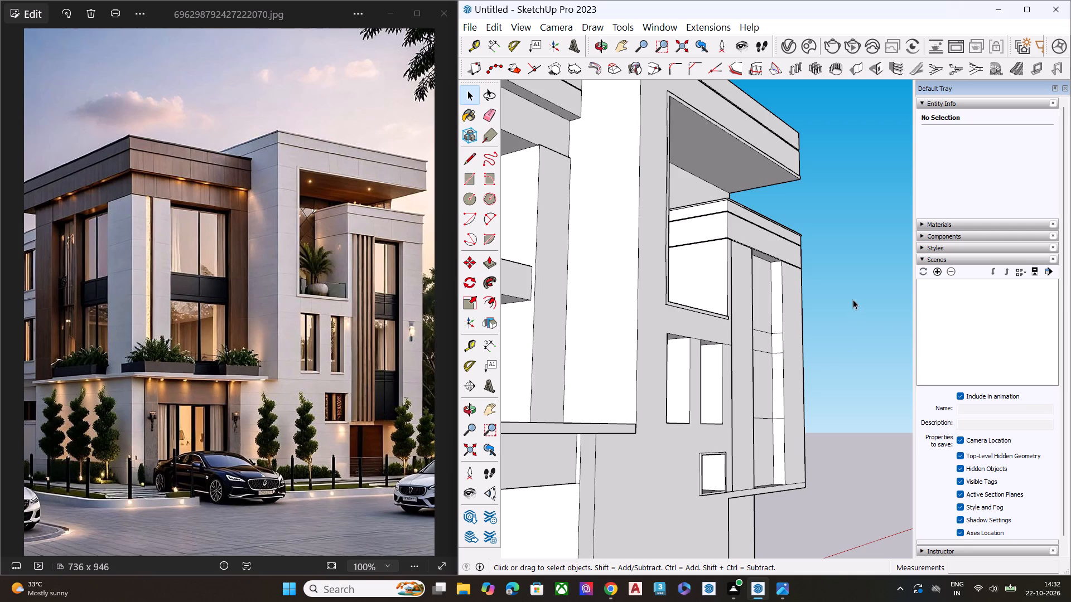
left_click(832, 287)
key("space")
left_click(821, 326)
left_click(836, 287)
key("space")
Examine the whole facade and the side bay with its neighbouring openings from several angles against the reference photo.
scroll(842, 290, "up", 1)
middle_click_drag(842, 292, 823, 392)
scroll(832, 344, "down", 4)
key("space")
middle_click_drag(800, 352, 857, 302)
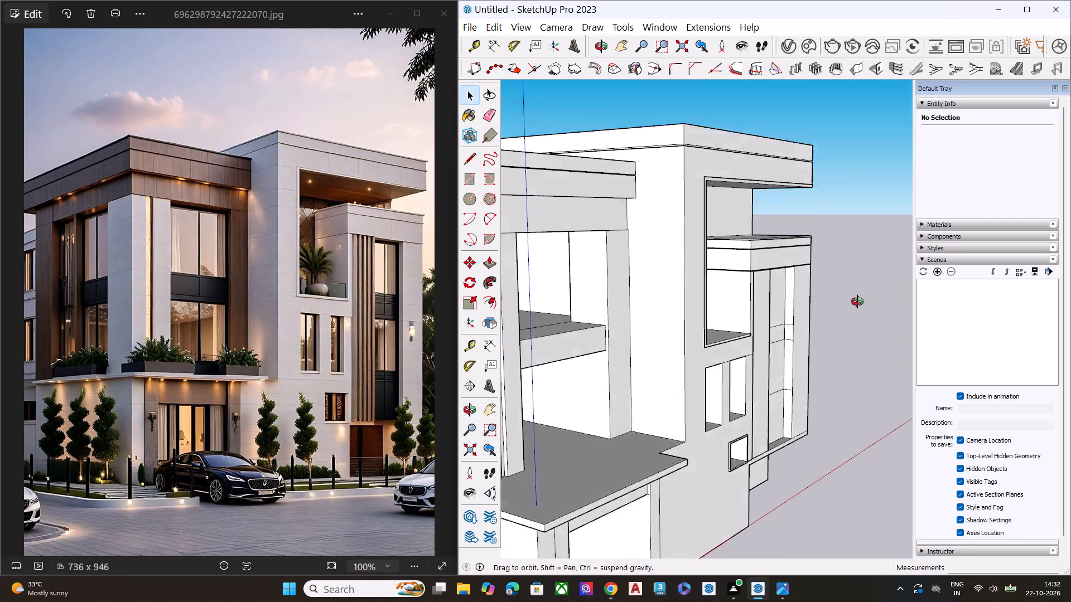
middle_click_drag(857, 302, 901, 288)
key("space")
scroll(797, 342, "down", 3)
scroll(797, 342, "up", 1)
scroll(797, 349, "down", 1)
middle_click_drag(776, 396, 679, 370)
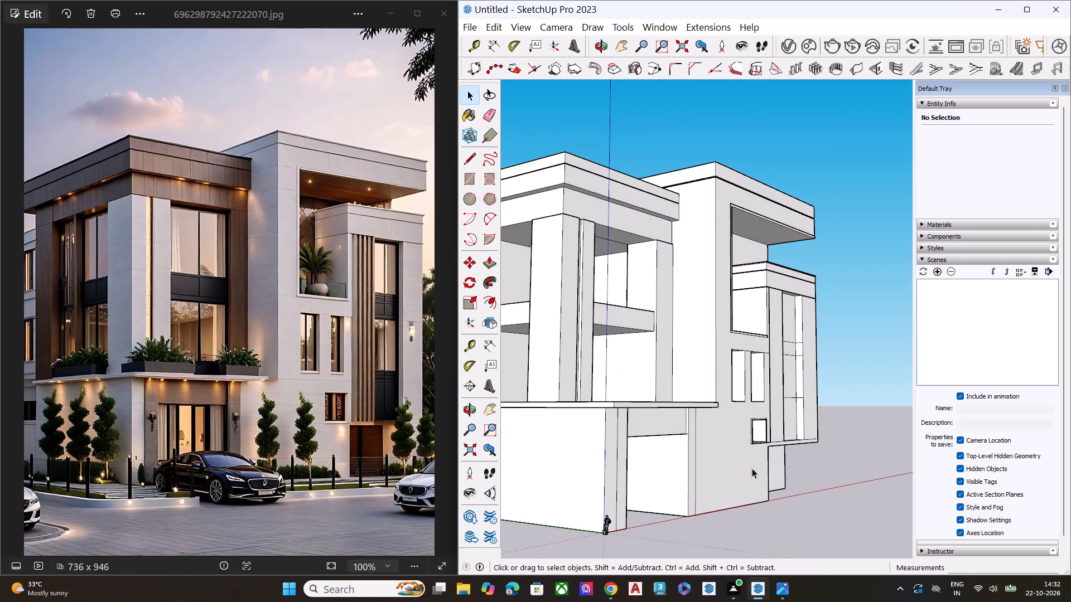
middle_click_drag(744, 468, 689, 462)
scroll(689, 462, "up", 6)
scroll(834, 407, "up", 6)
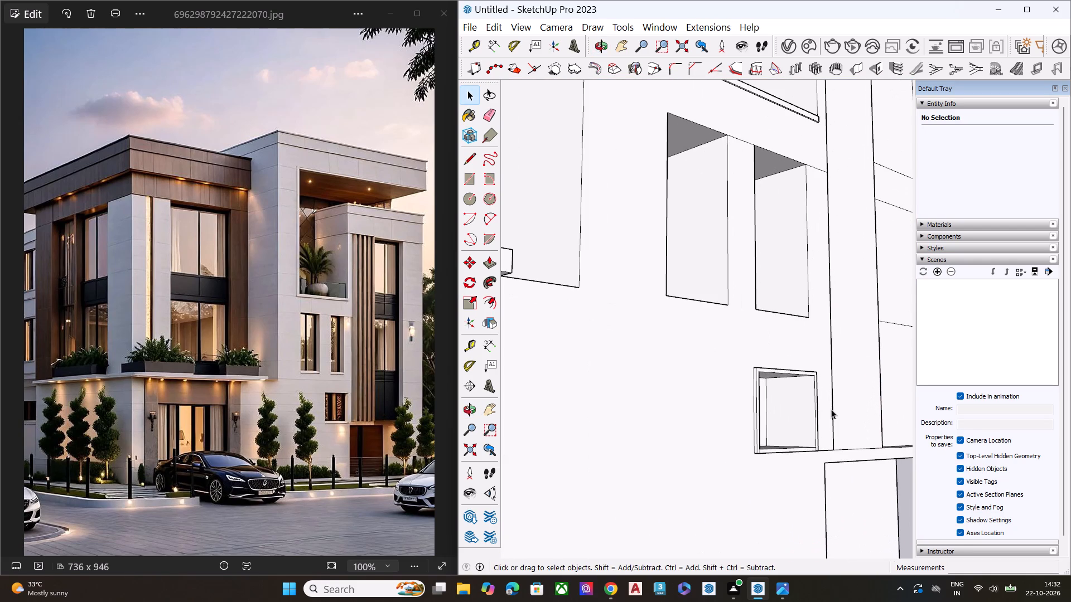
scroll(687, 372, "down", 8)
middle_click_drag(836, 335, 831, 346)
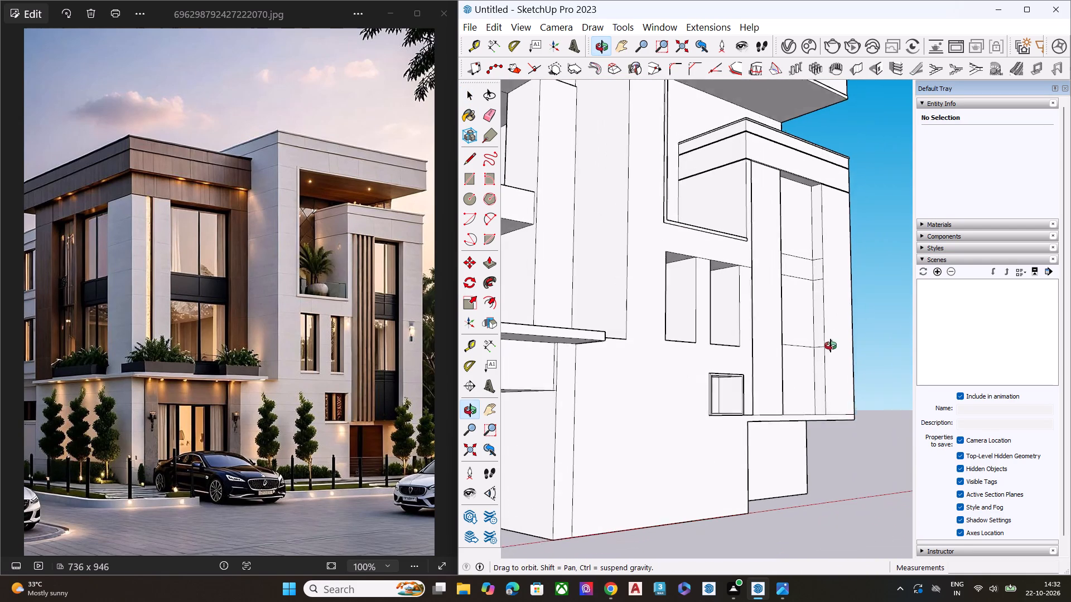
Push the bay's narrow front face, between the main wall and the window recess, slightly inward.
middle_click_drag(831, 346, 659, 495)
scroll(778, 308, "up", 1)
middle_click_drag(778, 278, 491, 401)
scroll(649, 210, "up", 2)
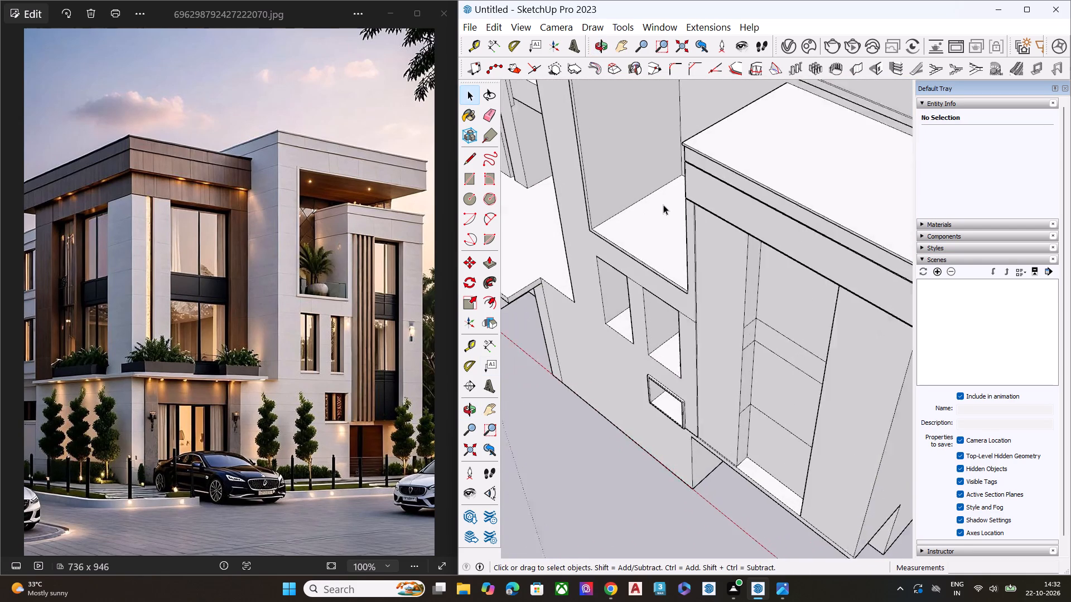
scroll(663, 205, "up", 5)
middle_click_drag(794, 261, 788, 202)
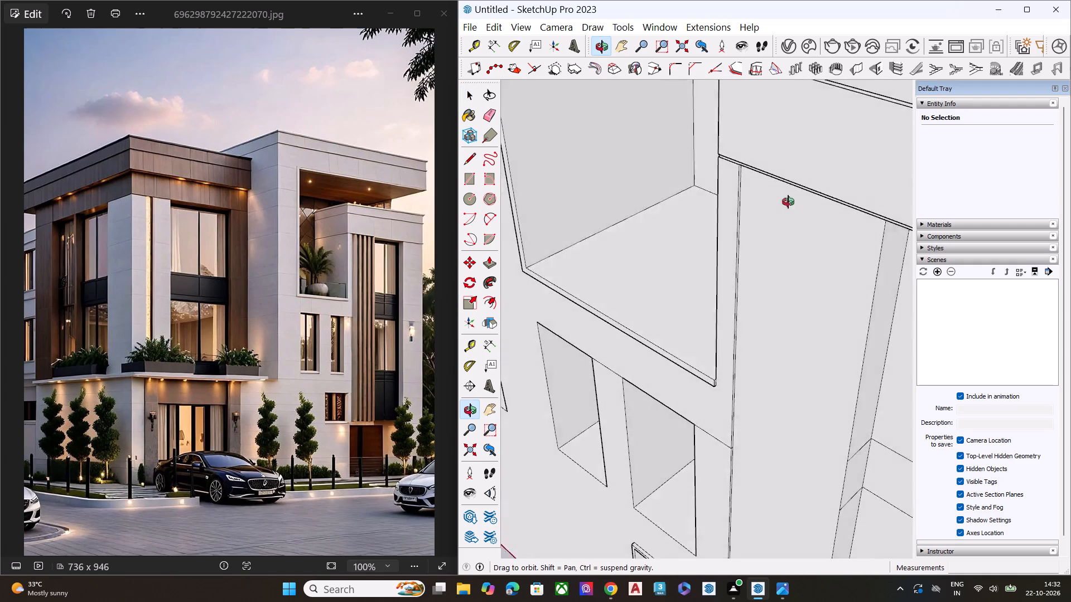
middle_click_drag(788, 202, 737, 131)
scroll(737, 131, "up", 1)
scroll(753, 163, "down", 7)
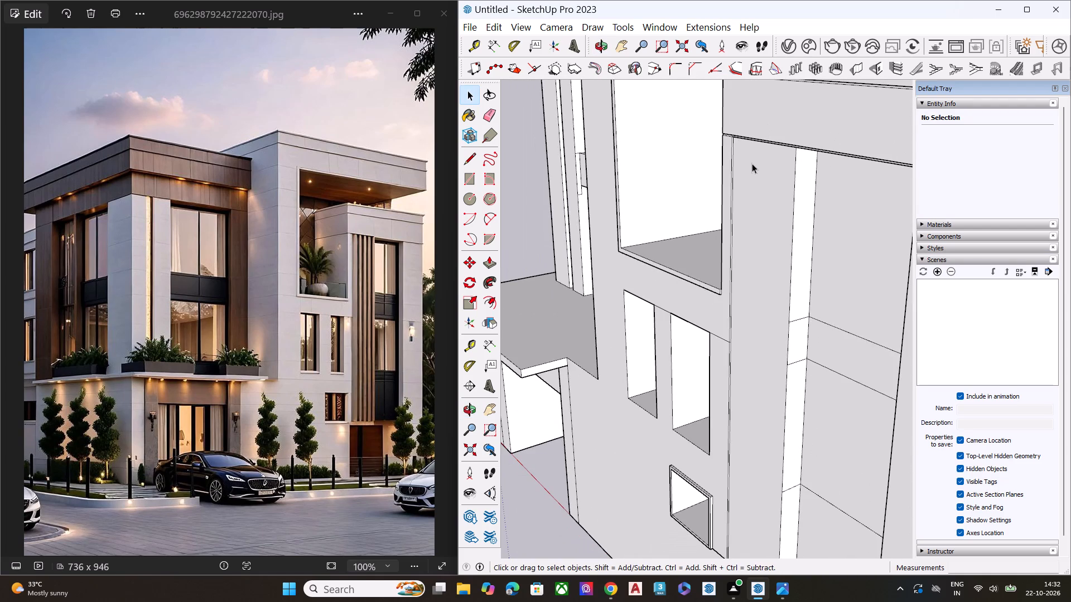
scroll(752, 163, "down", 3)
left_click(752, 163)
key("p")
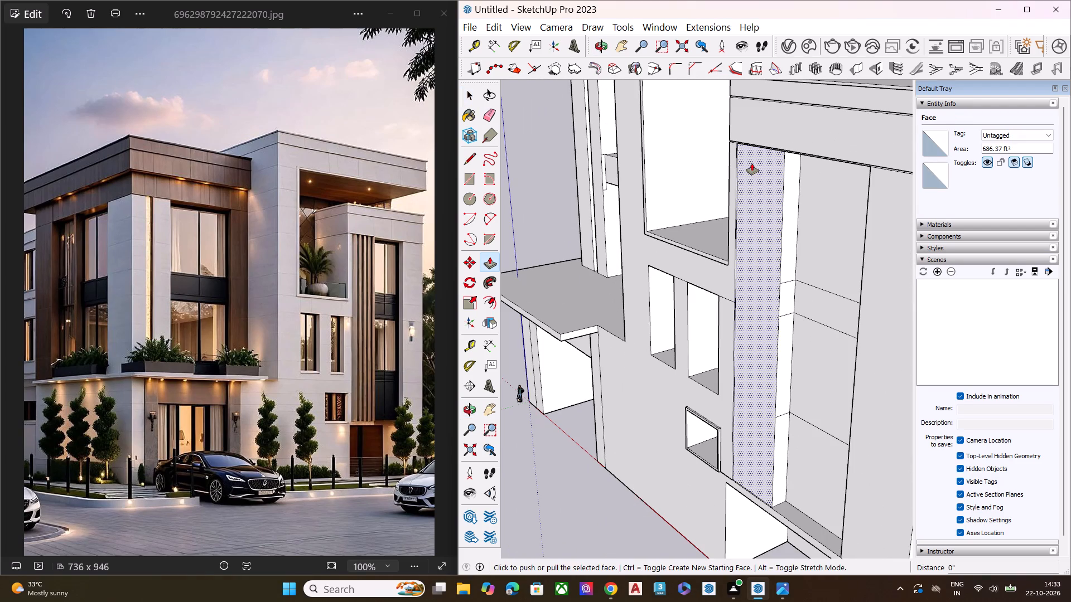
left_click(752, 163)
left_click(755, 161)
key("space")
Erase the short stray edge crossing the thin side strip between the main wall and the bay's recessed front face, and clear the selection.
scroll(662, 178, "down", 2)
scroll(662, 178, "up", 1)
scroll(662, 181, "down", 2)
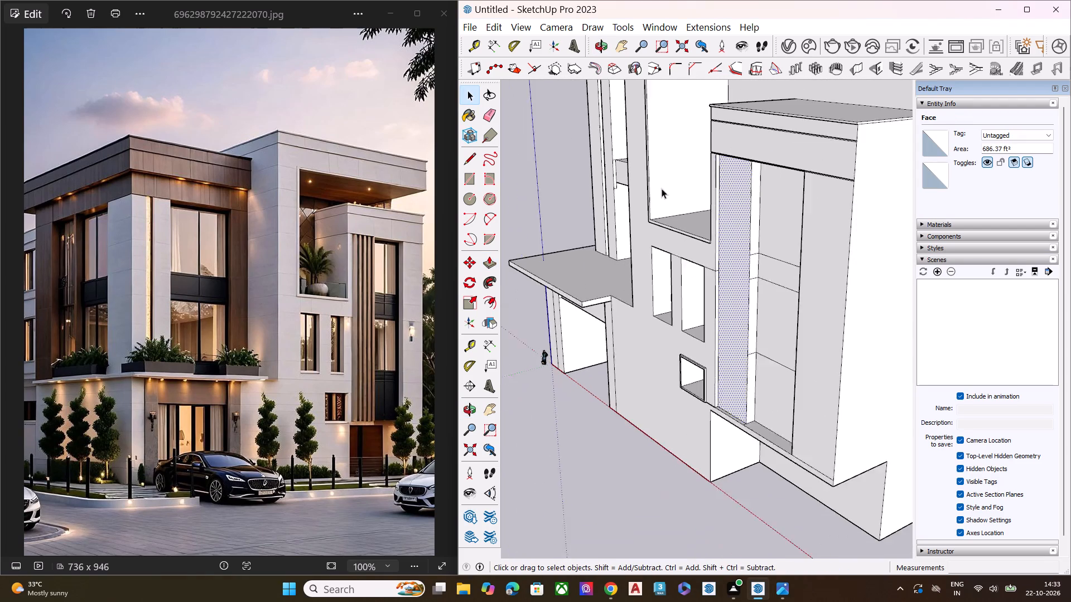
scroll(662, 188, "down", 2)
scroll(711, 271, "up", 12)
scroll(697, 257, "down", 4)
key("e")
scroll(693, 173, "up", 3)
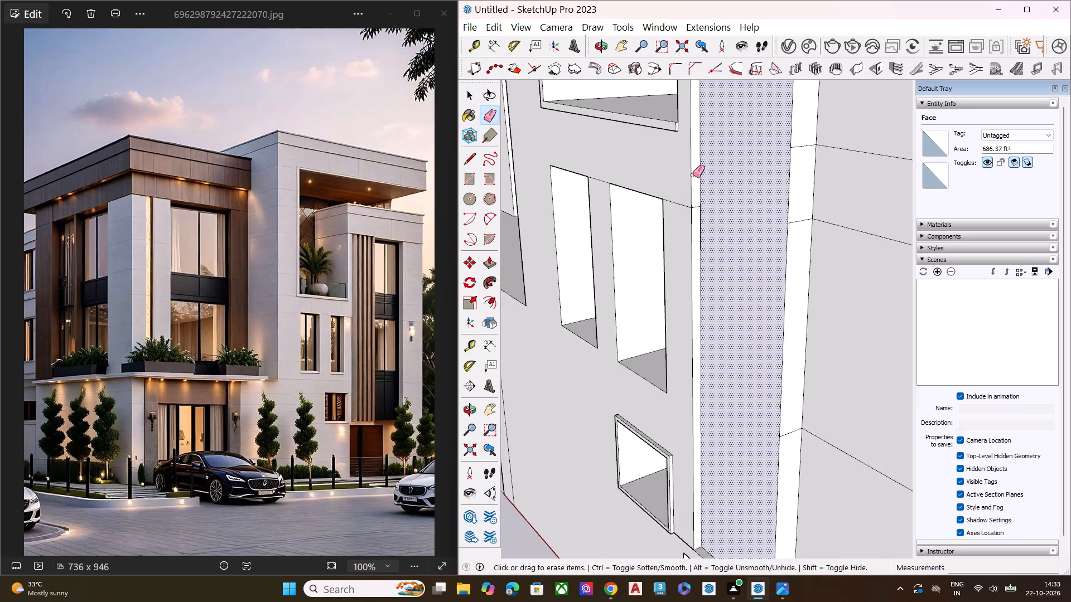
scroll(693, 175, "up", 3)
scroll(696, 214, "down", 1)
scroll(696, 215, "up", 3)
left_click(696, 217)
key("space")
scroll(674, 224, "down", 1)
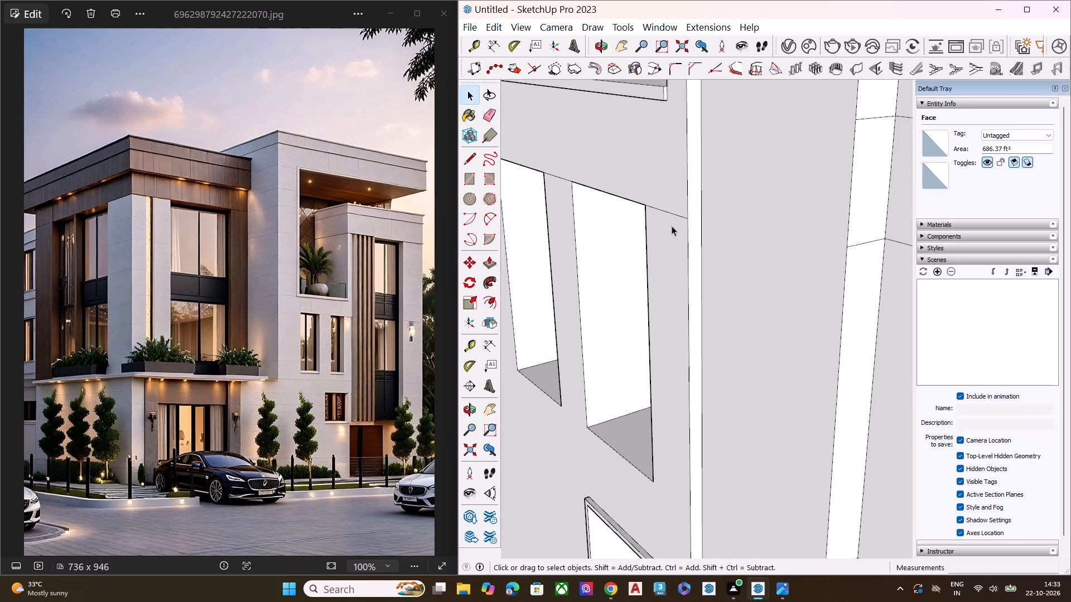
scroll(672, 226, "down", 8)
scroll(675, 226, "up", 1)
scroll(676, 227, "down", 13)
left_click(597, 380)
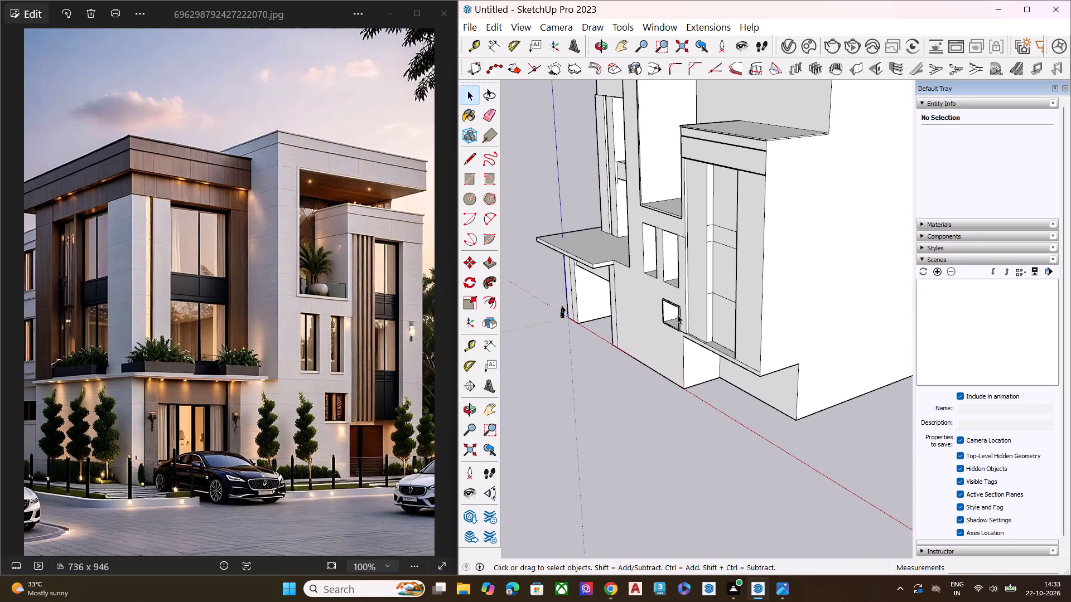
Scale the narrow horizontal panel across the bay's tall window recess slightly taller by moving its lower edge downward, and deselect it.
middle_click_drag(683, 305, 977, 307)
scroll(824, 238, "up", 7)
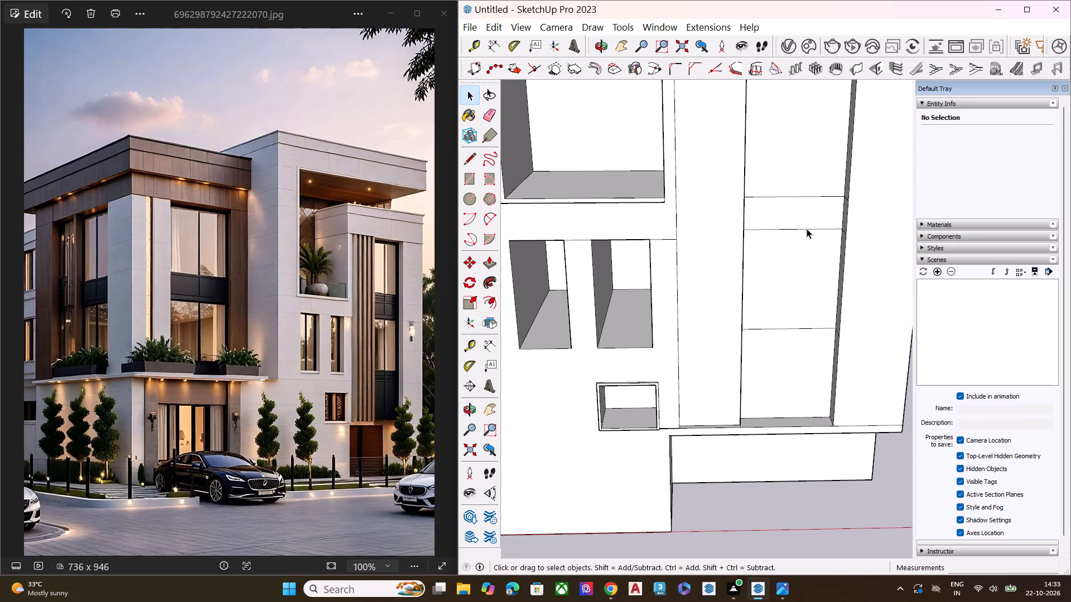
scroll(804, 216, "up", 1)
middle_click_drag(800, 210, 803, 168)
scroll(803, 168, "up", 5)
double_click(808, 220)
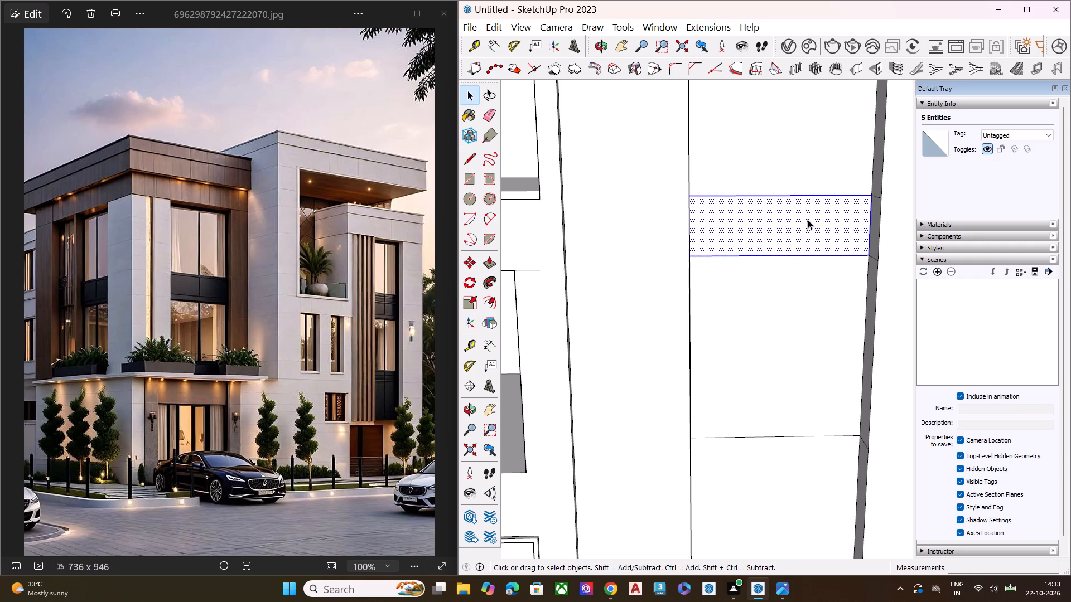
key("s")
left_click_drag(783, 255, 782, 266)
key("space")
scroll(775, 230, "down", 4)
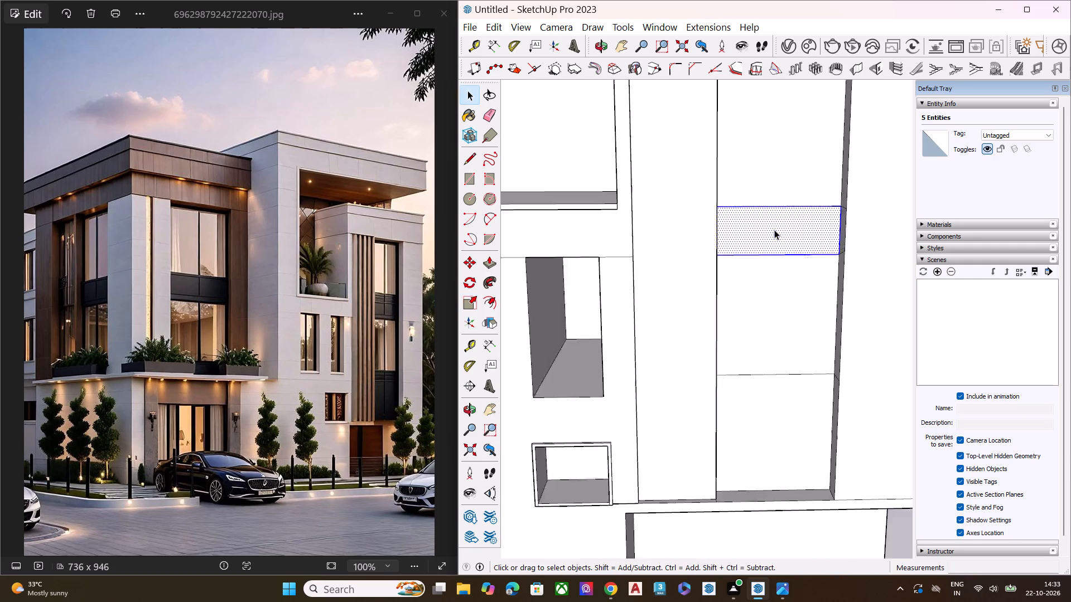
scroll(774, 230, "down", 7)
left_click(900, 249)
Examine the facade and the panel proportions in the bay's window recess against the reference photo.
scroll(747, 263, "down", 2)
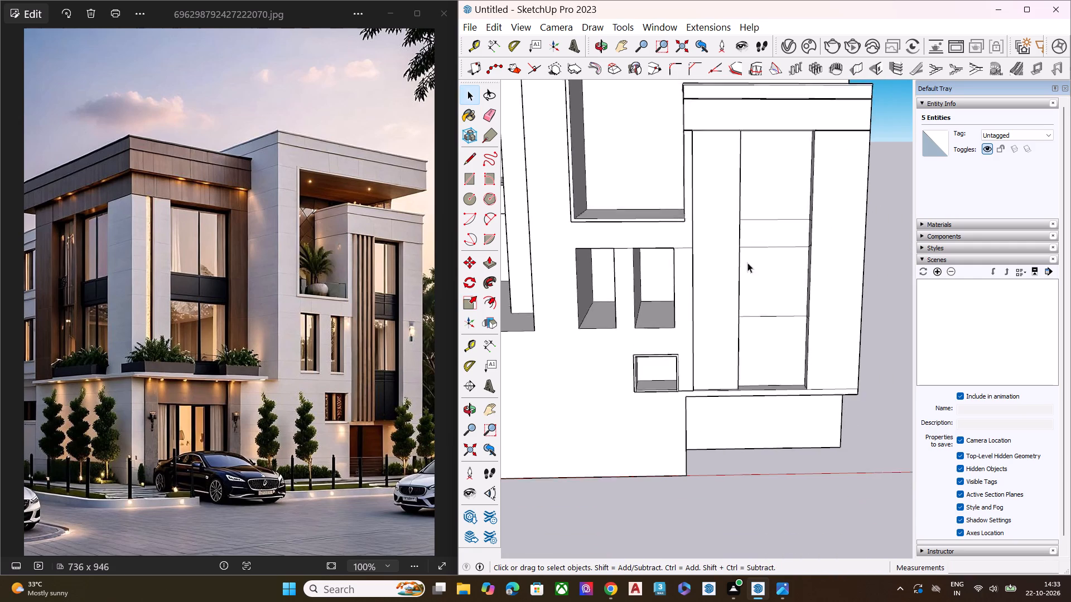
scroll(747, 263, "down", 3)
middle_click_drag(755, 238, 799, 208)
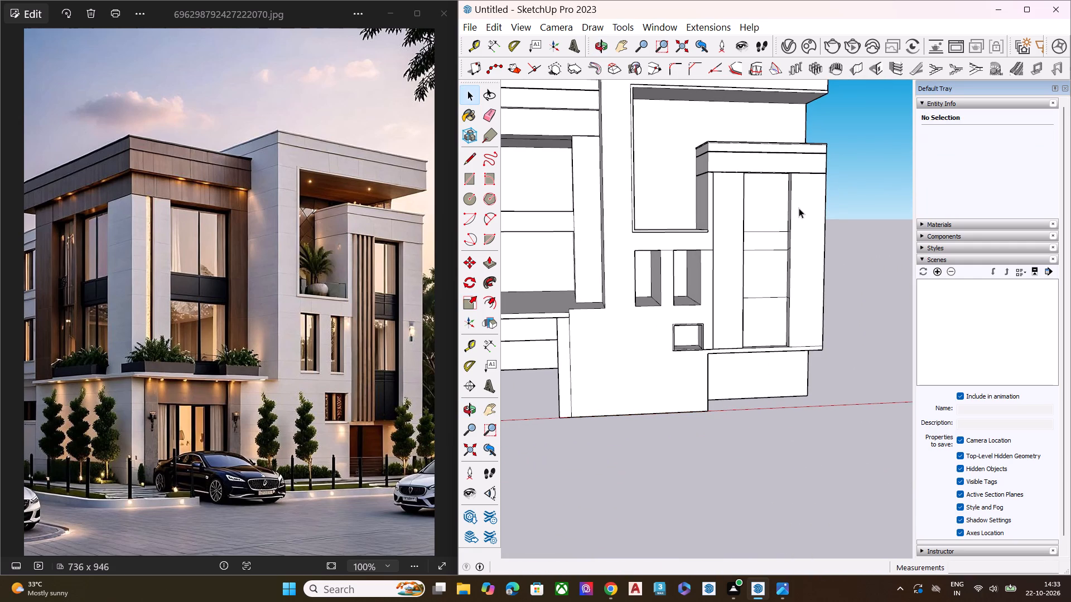
scroll(699, 221, "down", 4)
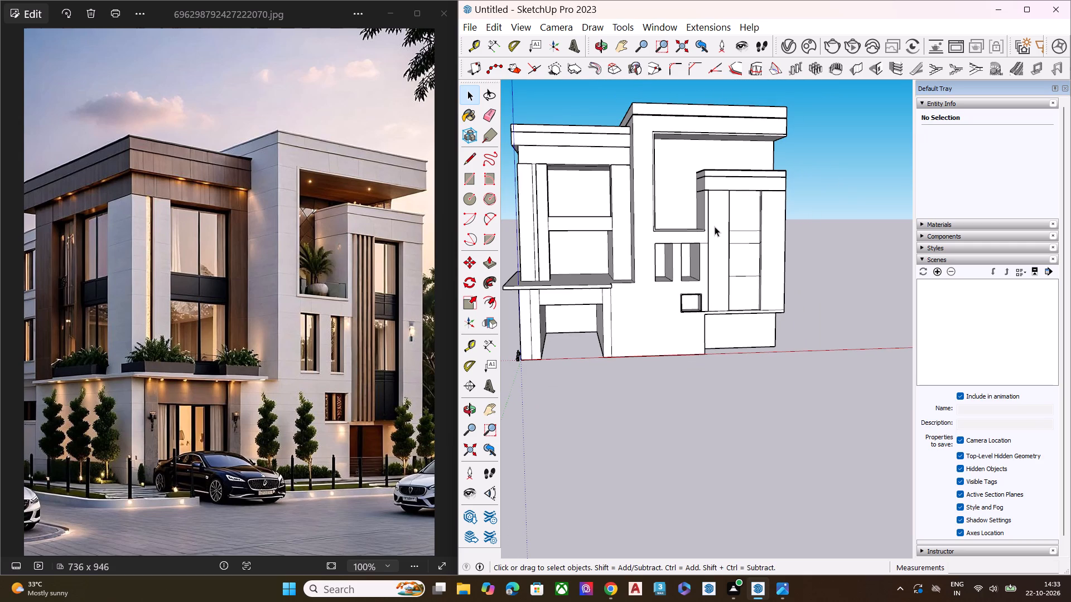
middle_click_drag(748, 211, 889, 203)
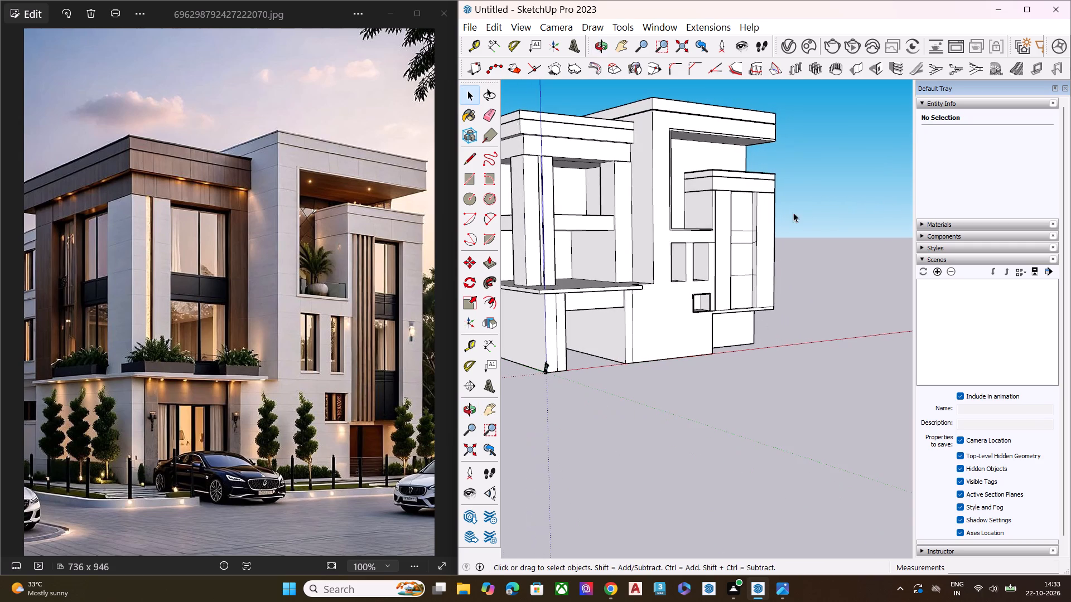
scroll(783, 215, "up", 7)
middle_click_drag(747, 253, 758, 290)
scroll(758, 290, "up", 6)
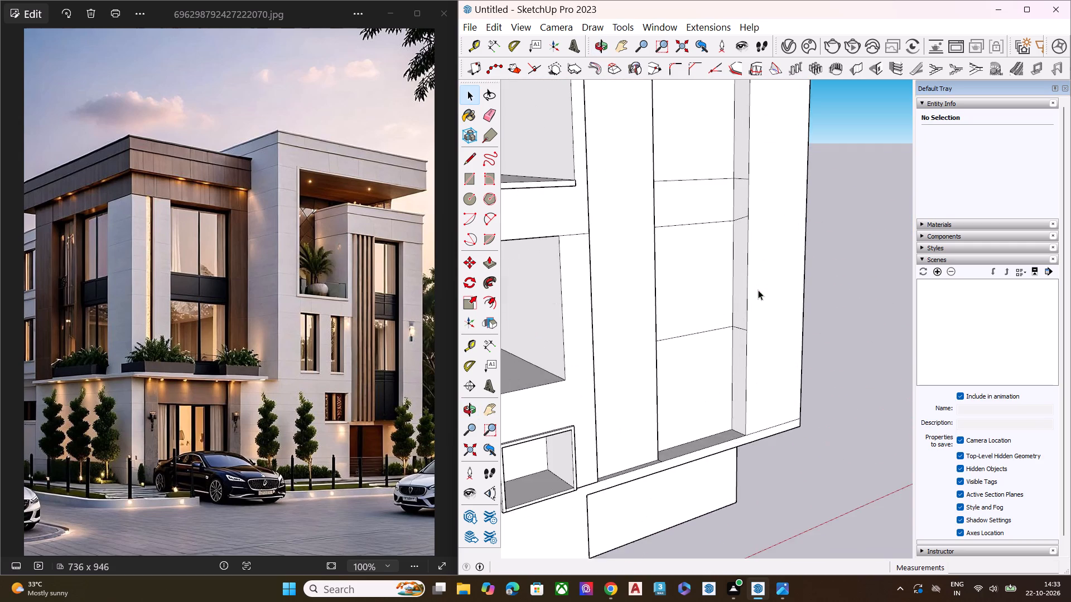
scroll(758, 290, "down", 5)
Erase the leftover edge on the inner side face of the bay's window recess, near the horizontal panel's lower edge.
middle_click_drag(766, 278, 240, 295)
scroll(633, 281, "up", 2)
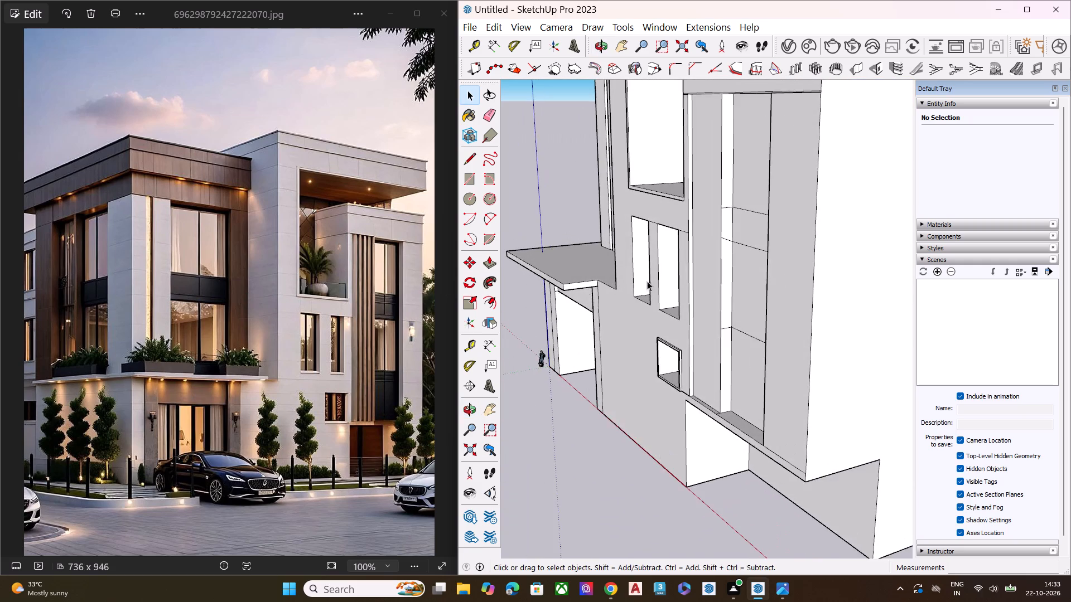
scroll(647, 281, "up", 3)
scroll(738, 219, "up", 9)
middle_click_drag(705, 220, 684, 305)
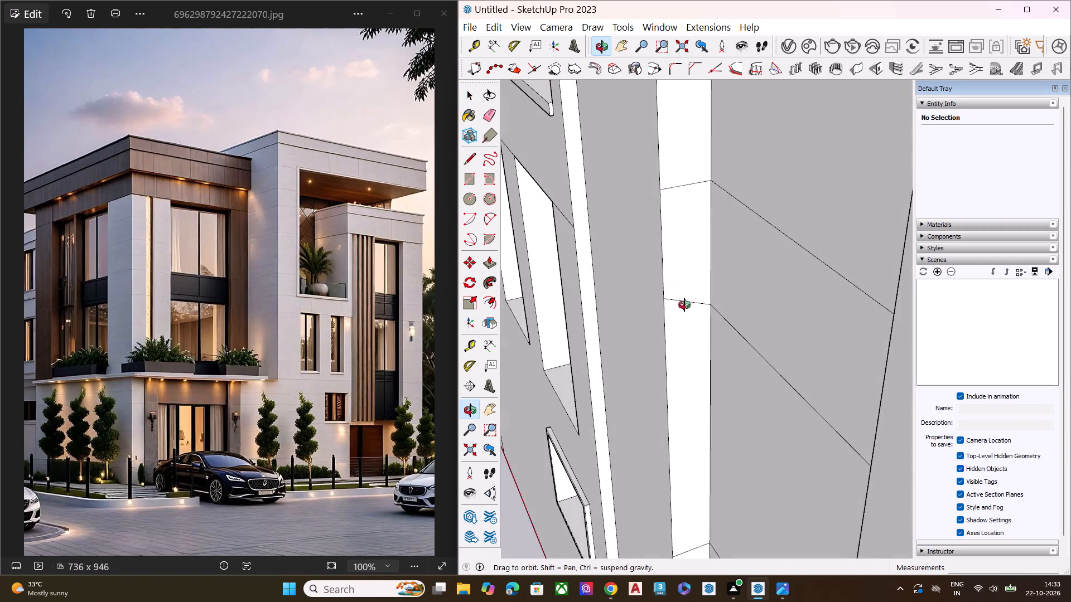
middle_click_drag(684, 305, 683, 314)
scroll(682, 318, "up", 3)
key("e")
left_click(685, 311)
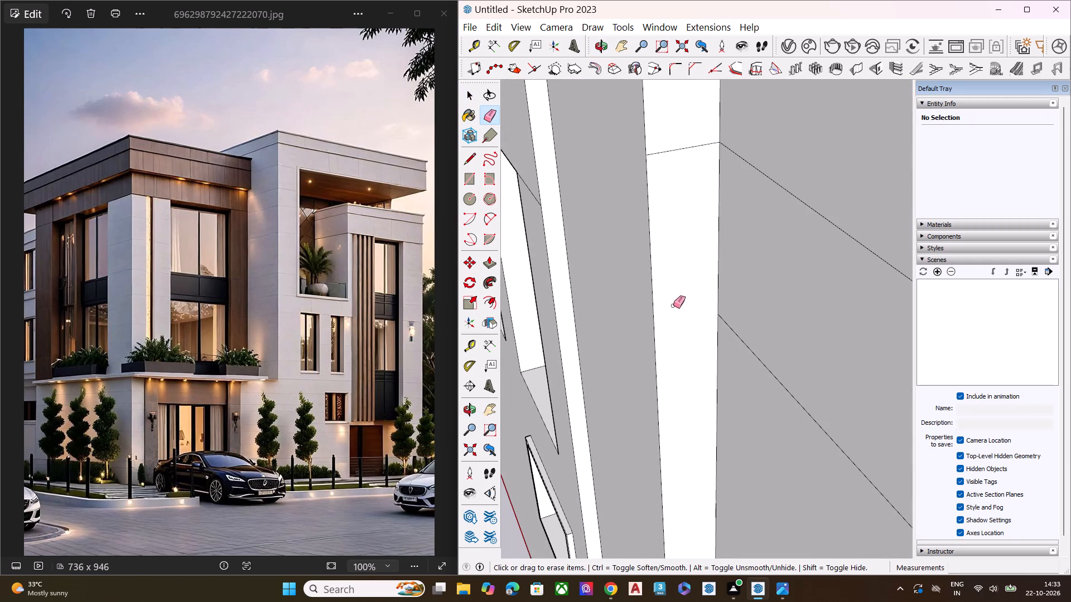
Erase the leftover edge on the inner side face of the bay's window recess, near the horizontal panel's upper edge.
scroll(660, 296, "down", 2)
scroll(660, 296, "up", 1)
scroll(660, 296, "down", 4)
middle_click_drag(662, 293, 744, 285)
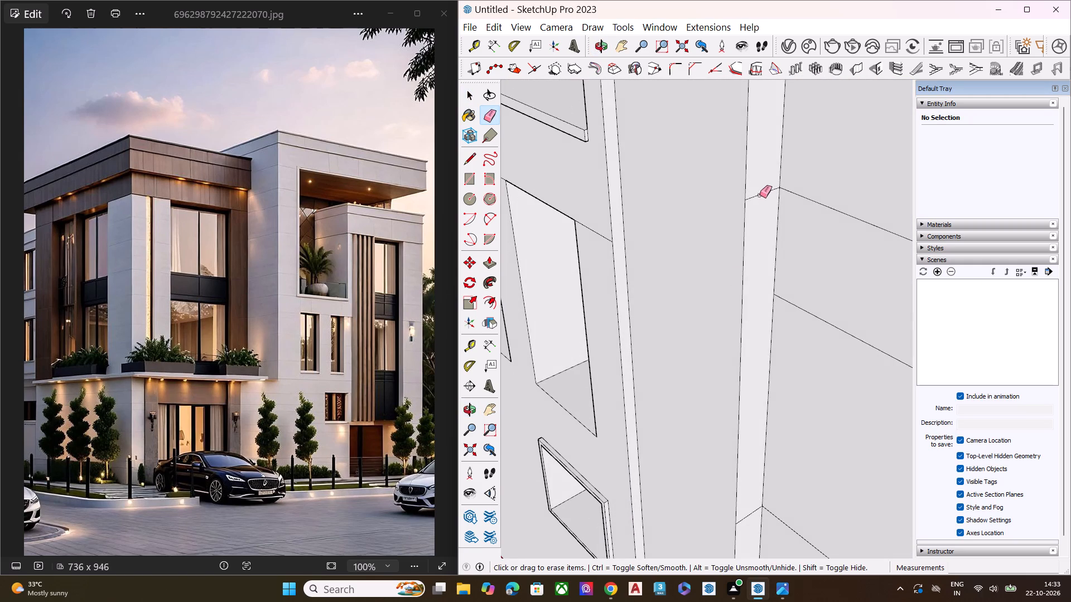
left_click(760, 195)
Erase the two leftover edges on the opposite inner side face of the window recess, at the panel's lower and upper edges.
scroll(671, 206, "down", 7)
middle_click_drag(618, 231, 999, 234)
scroll(616, 212, "down", 5)
middle_click_drag(858, 202, 901, 185)
scroll(860, 178, "up", 2)
scroll(825, 171, "down", 1)
scroll(825, 171, "up", 5)
scroll(813, 226, "up", 8)
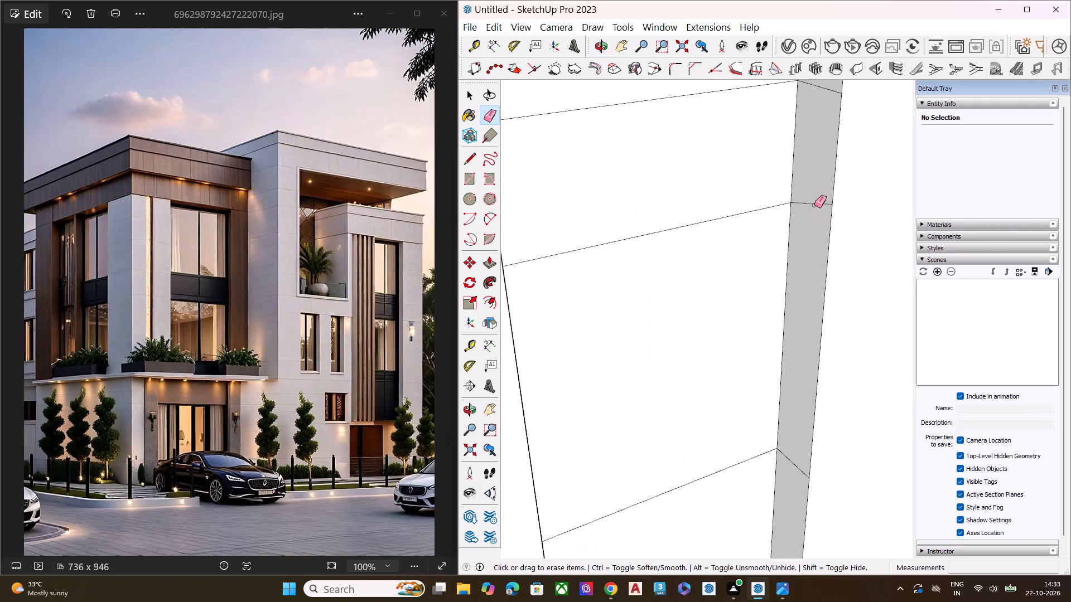
left_click(814, 204)
scroll(784, 217, "down", 5)
scroll(805, 134, "down", 5)
scroll(805, 133, "up", 3)
scroll(806, 132, "down", 1)
scroll(806, 132, "up", 2)
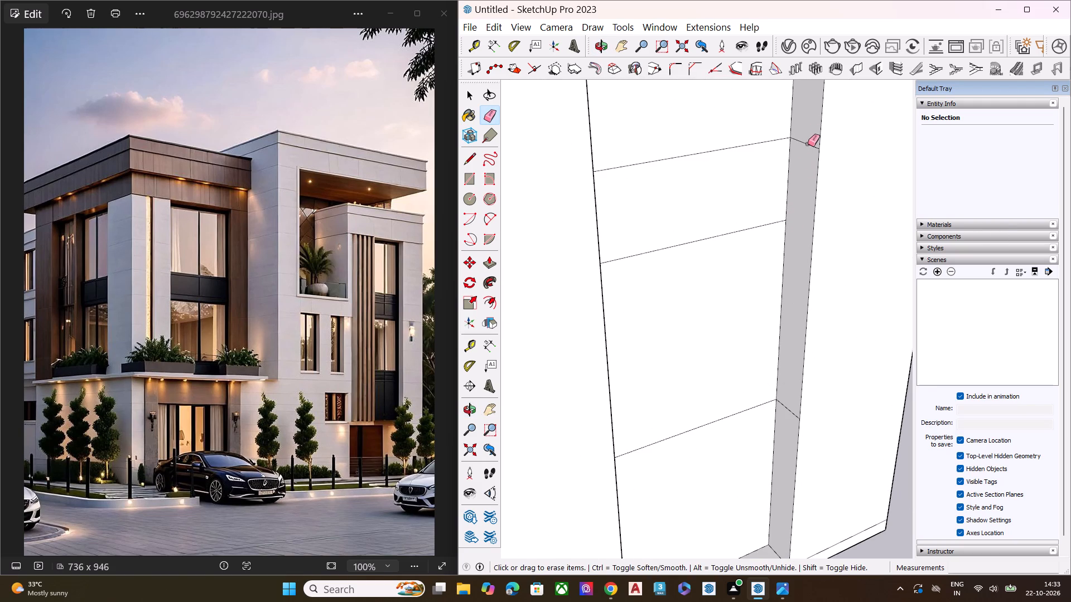
left_click(808, 144)
key("space")
scroll(729, 181, "down", 3)
scroll(711, 185, "up", 1)
scroll(710, 185, "down", 3)
left_click(882, 203)
Scale the lowest face in the bay's window recess slightly shorter by moving its top edge downward.
middle_click_drag(792, 321, 818, 255)
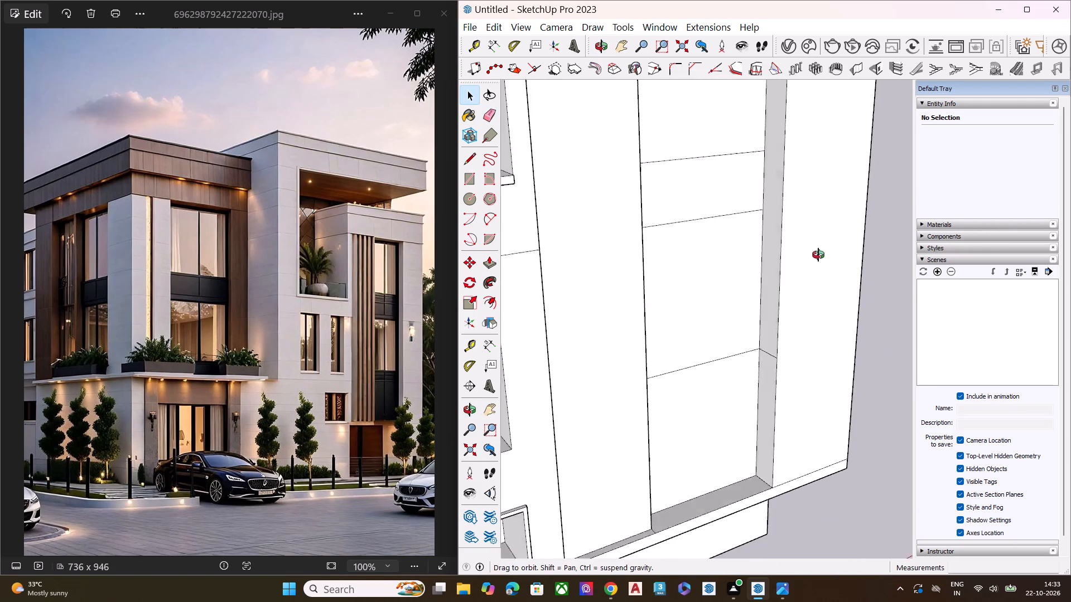
middle_click_drag(818, 255, 879, 205)
scroll(744, 192, "down", 2)
scroll(741, 194, "up", 1)
scroll(741, 195, "down", 4)
middle_click_drag(781, 256, 404, 288)
middle_click_drag(732, 287, 756, 185)
scroll(756, 185, "up", 2)
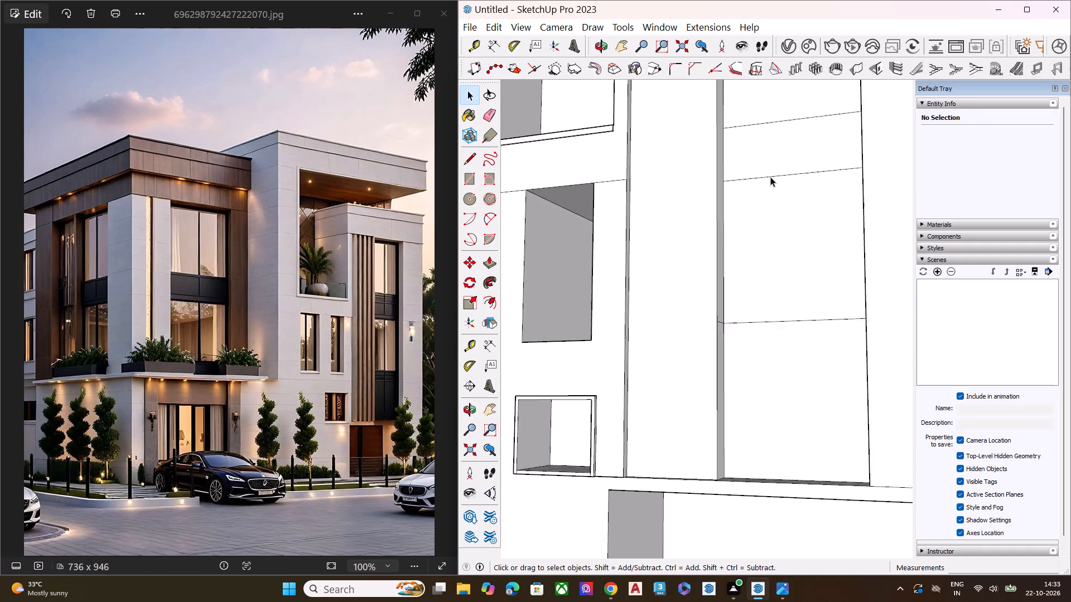
scroll(770, 177, "up", 2)
scroll(775, 183, "down", 3)
left_click(785, 335)
key("space")
scroll(785, 333, "up", 1)
scroll(785, 333, "down", 1)
middle_click_drag(785, 333, 776, 338)
scroll(785, 333, "up", 3)
scroll(771, 341, "down", 1)
scroll(769, 346, "up", 2)
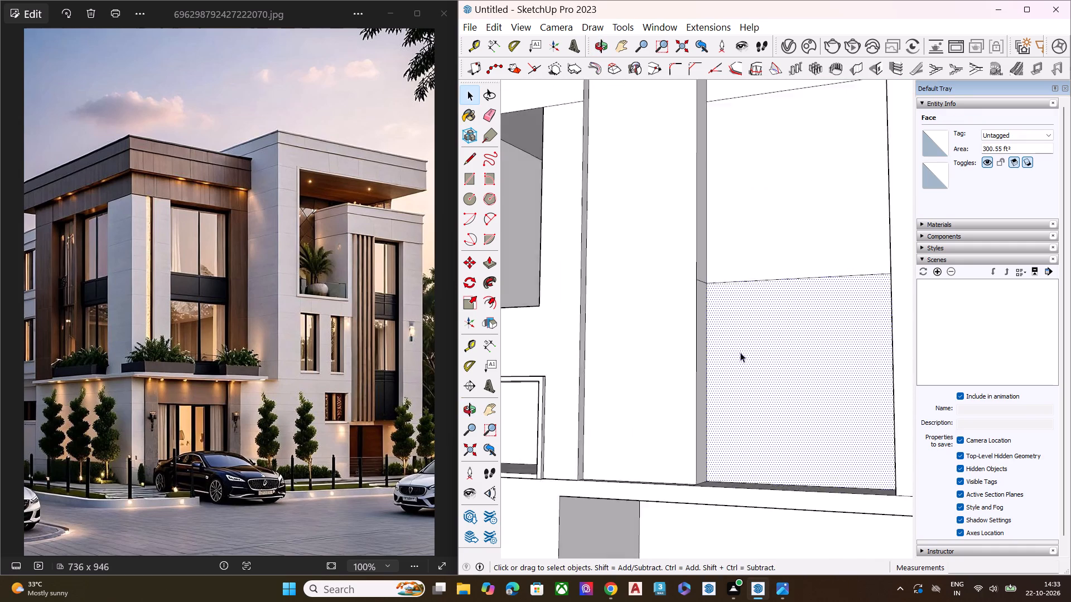
scroll(740, 352, "up", 1)
middle_click_drag(770, 313, 694, 318)
scroll(694, 318, "up", 7)
double_click(737, 299)
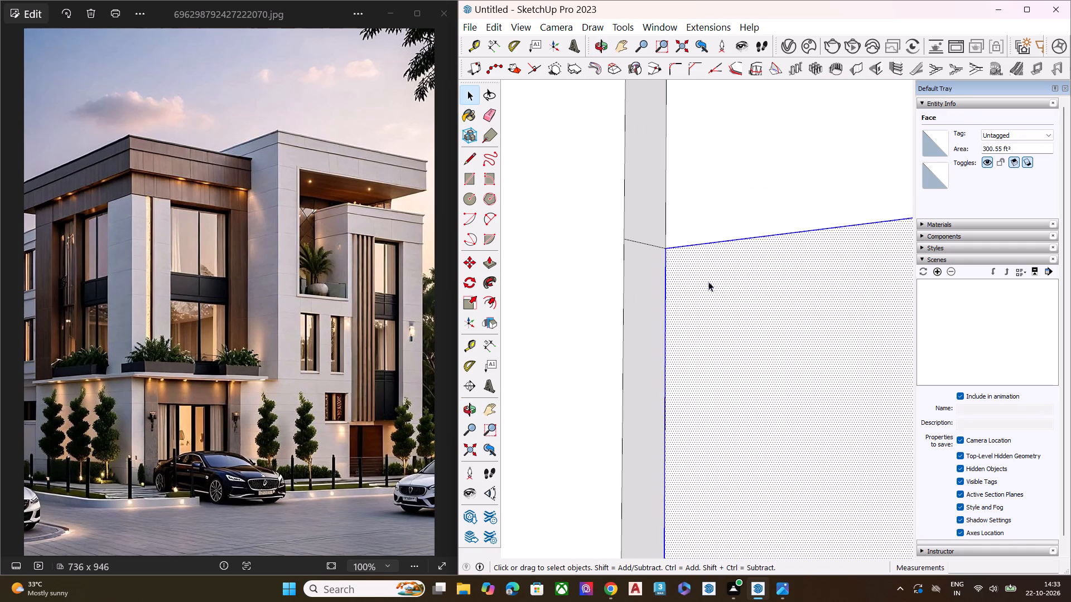
scroll(696, 262, "down", 2)
scroll(696, 262, "up", 1)
scroll(696, 262, "down", 3)
key("s")
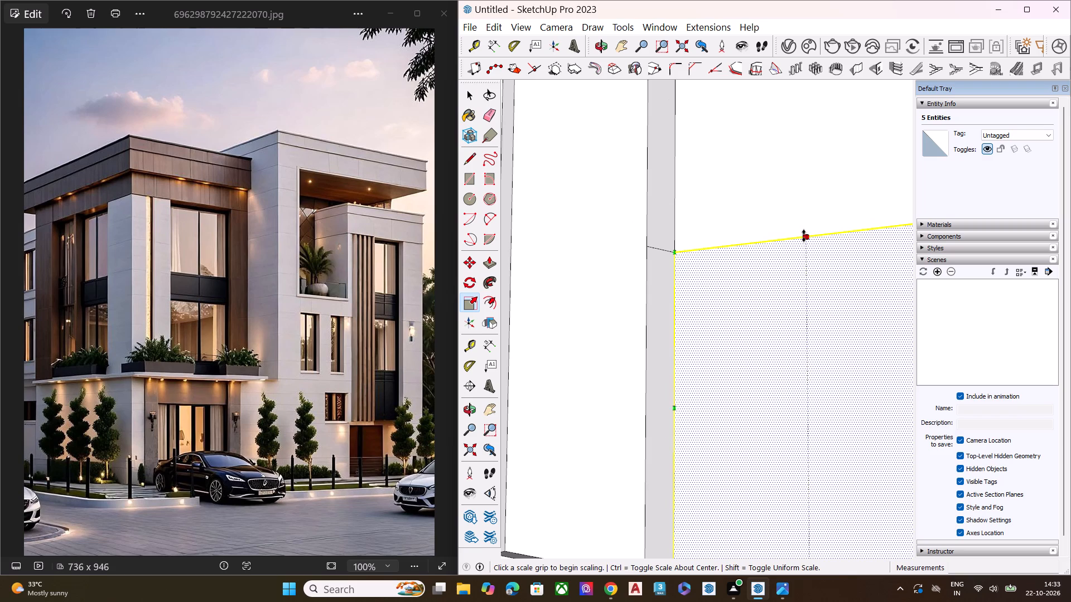
left_click_drag(804, 236, 802, 257)
key("space")
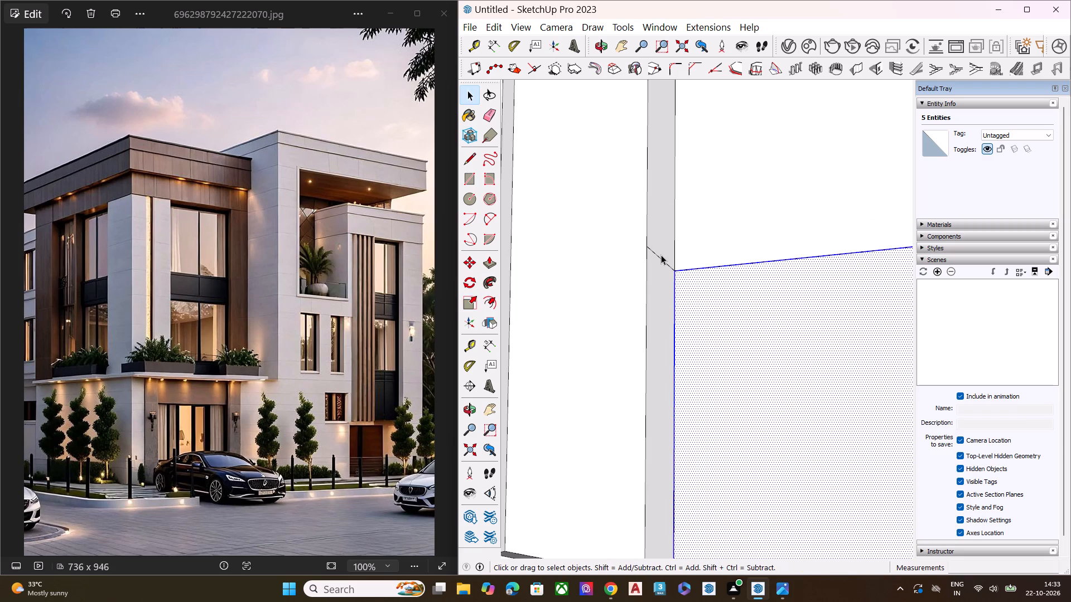
Erase the leftover edges on both inner side faces of the window recess beside the lowest face's top edge, and clear the selection.
key("e")
left_click(662, 259)
scroll(635, 200, "down", 2)
scroll(635, 200, "up", 2)
scroll(635, 200, "down", 4)
middle_click_drag(653, 198, 1032, 218)
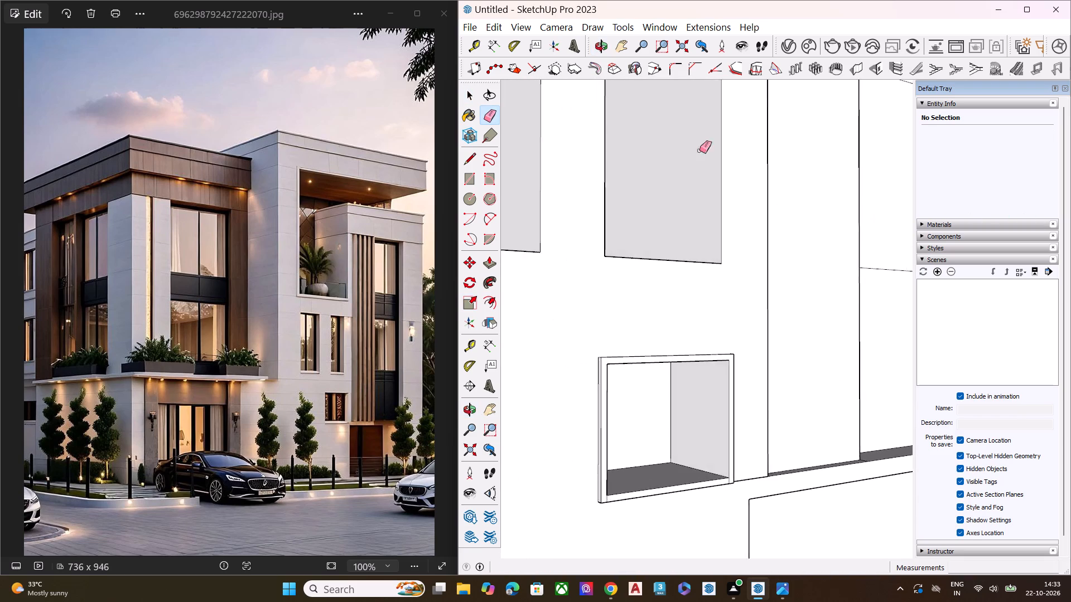
scroll(661, 151, "down", 7)
middle_click_drag(850, 210, 891, 207)
scroll(863, 220, "up", 7)
left_click(814, 220)
key("space")
scroll(739, 205, "down", 5)
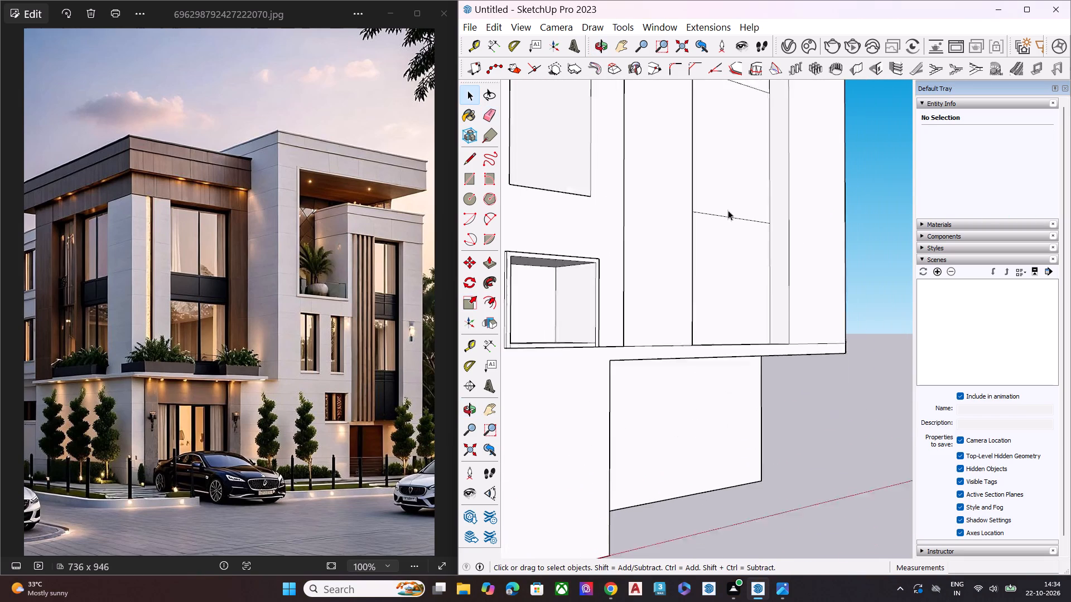
scroll(728, 210, "down", 2)
left_click(853, 206)
Examine how the roof bands meet the corner column in the reference photo, compared with the whole model.
scroll(810, 109, "down", 2)
middle_click_drag(809, 152, 805, 246)
scroll(749, 197, "down", 8)
middle_click_drag(843, 191, 799, 253)
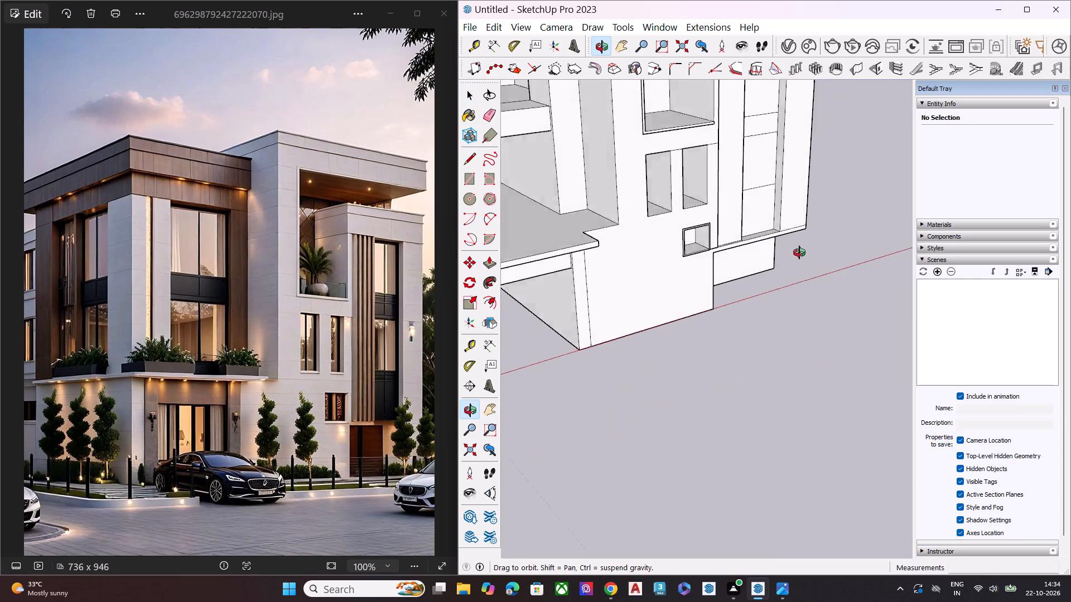
middle_click_drag(799, 253, 788, 273)
scroll(781, 231, "down", 5)
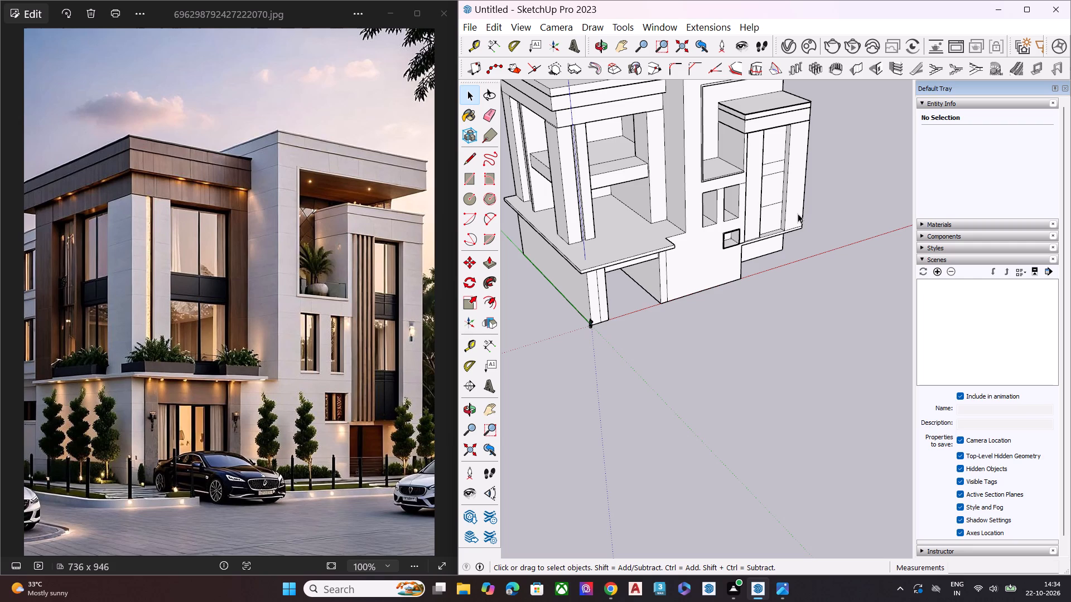
key("space")
scroll(60, 201, "up", 5)
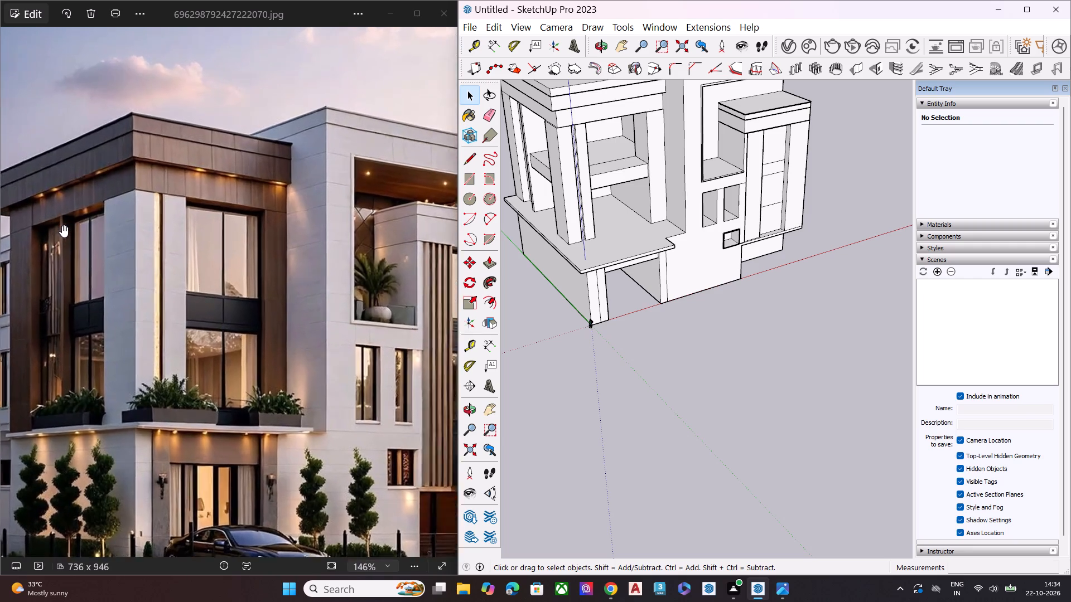
scroll(62, 225, "up", 5)
scroll(248, 154, "up", 8)
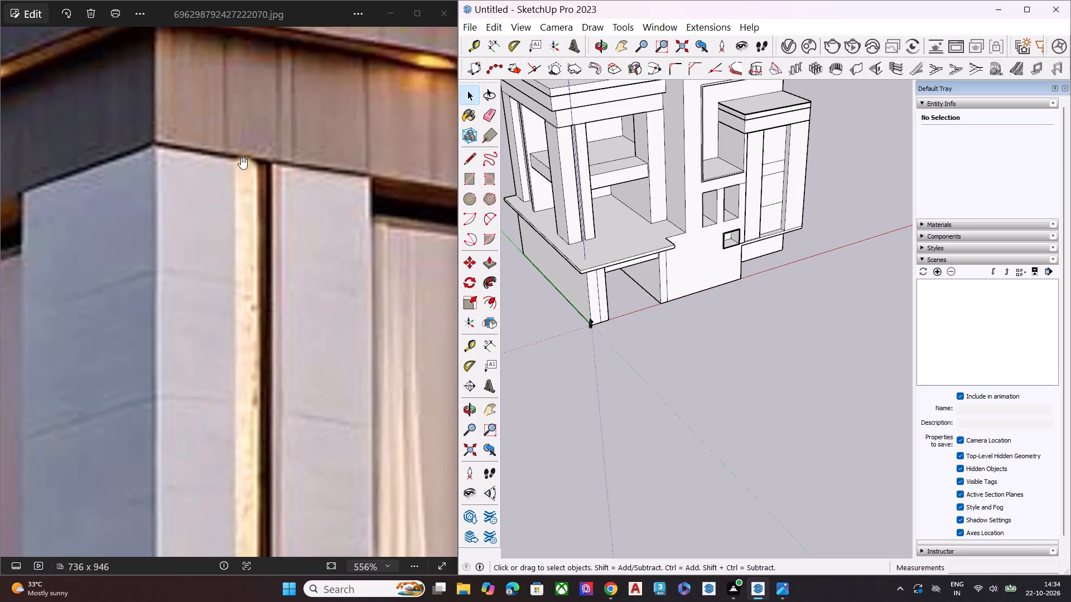
scroll(227, 157, "up", 4)
scroll(208, 158, "down", 6)
Push/Pull the front face of the lowest roof band above the corner column outward about 10 3/8".
middle_click_drag(541, 163, 656, 147)
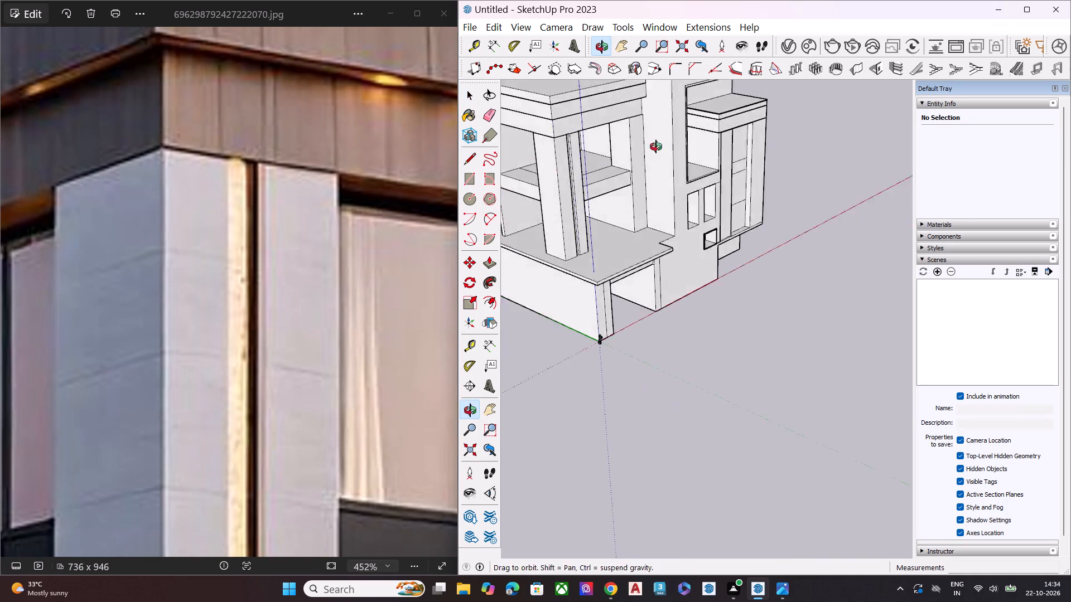
middle_click_drag(656, 147, 699, 150)
scroll(600, 150, "up", 4)
scroll(580, 149, "down", 1)
scroll(578, 149, "up", 5)
middle_click_drag(533, 143, 629, 142)
scroll(616, 145, "up", 2)
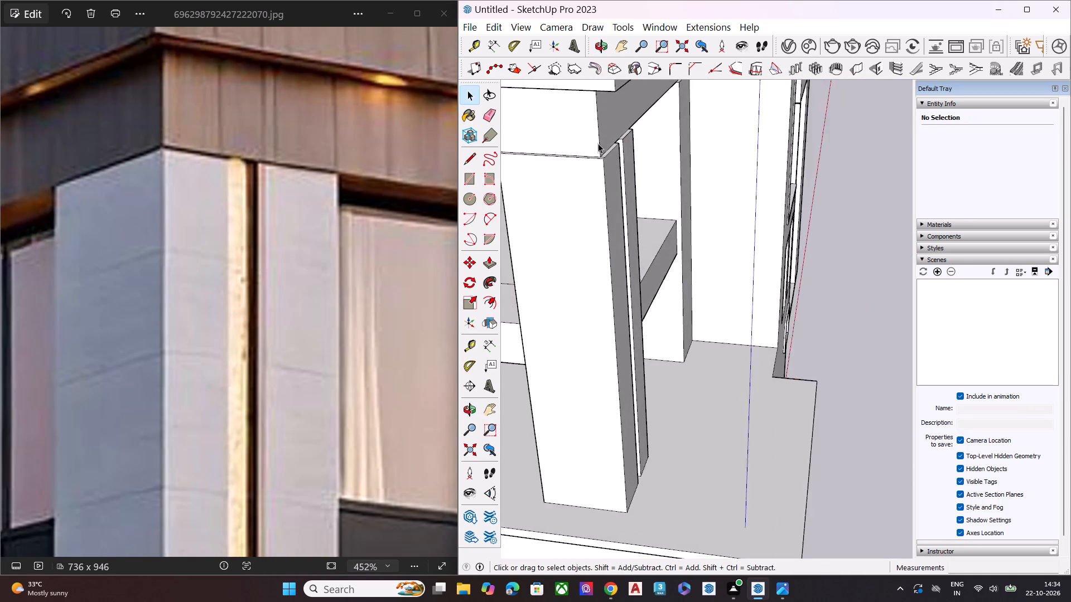
scroll(598, 143, "up", 2)
scroll(598, 143, "down", 1)
scroll(598, 143, "up", 11)
left_click(586, 142)
scroll(576, 189, "down", 4)
scroll(571, 229, "up", 1)
scroll(572, 231, "down", 1)
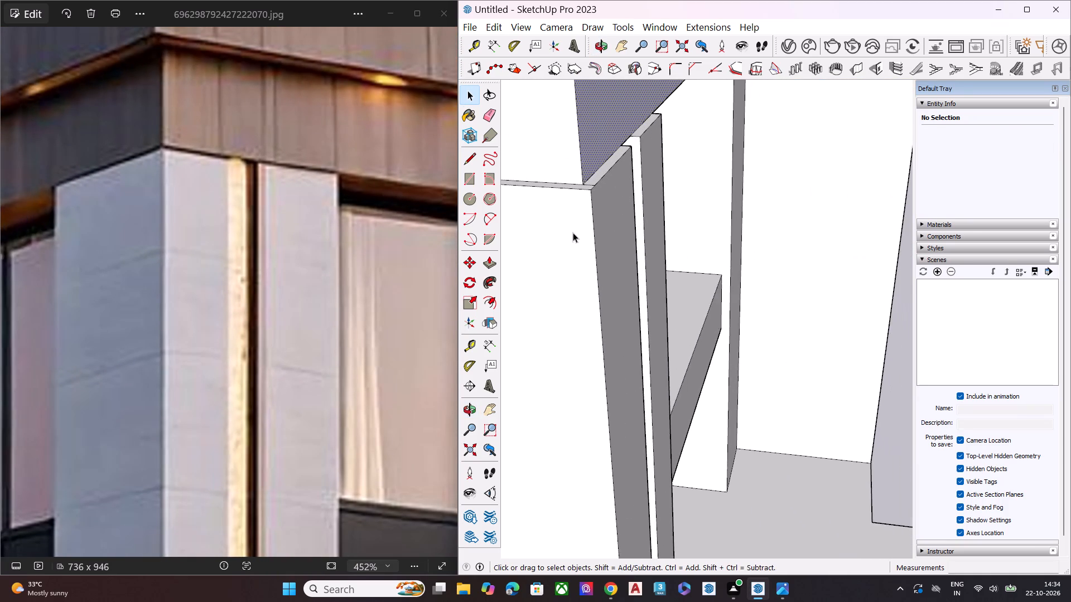
scroll(573, 232, "down", 9)
scroll(629, 252, "down", 5)
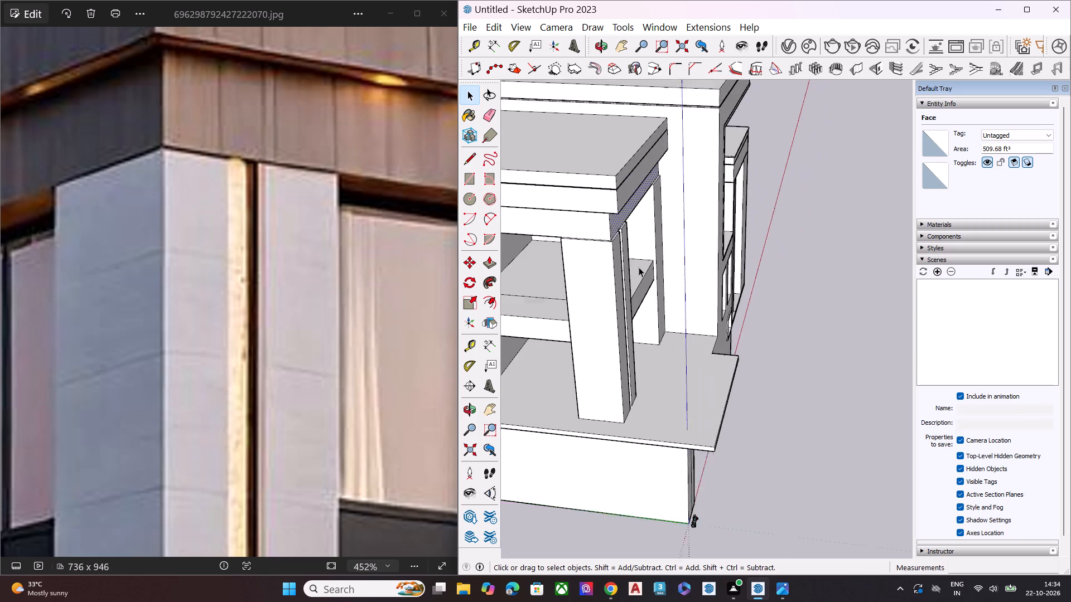
scroll(639, 267, "down", 3)
scroll(611, 234, "up", 15)
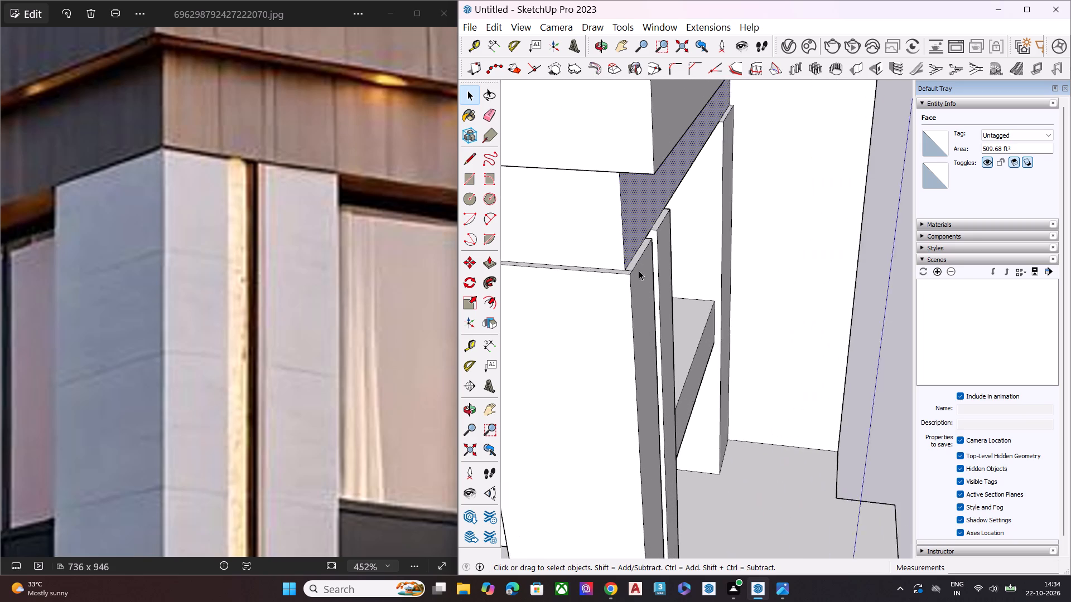
scroll(639, 270, "up", 1)
key("p")
left_click(634, 237)
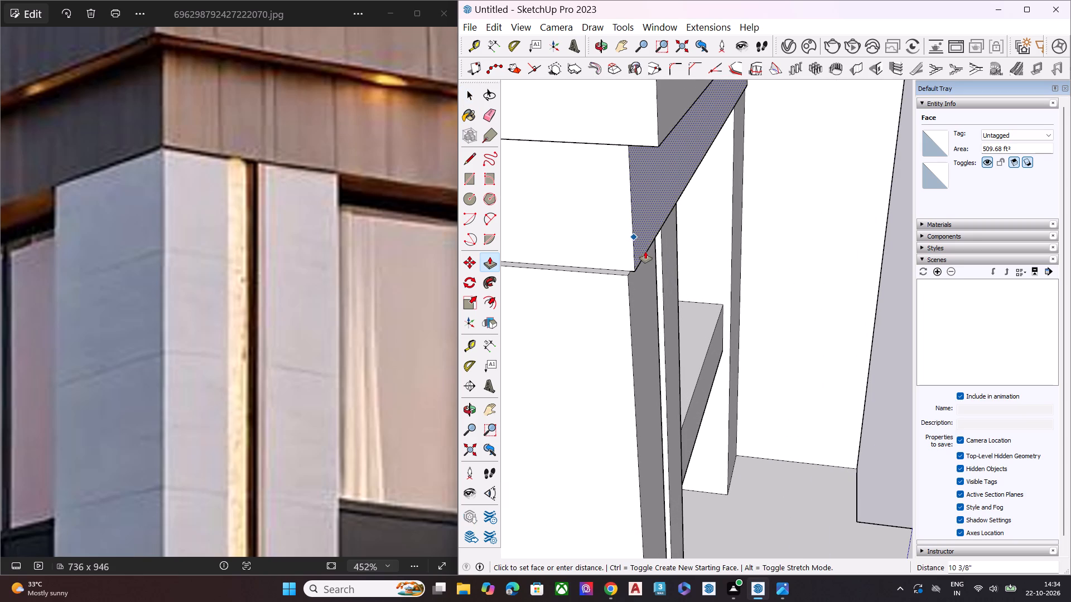
left_click(647, 251)
Push/Pull the side face of the lowest roof band outward about 7 11/16".
key("space")
left_click(628, 263)
key("p")
scroll(699, 258, "down", 2)
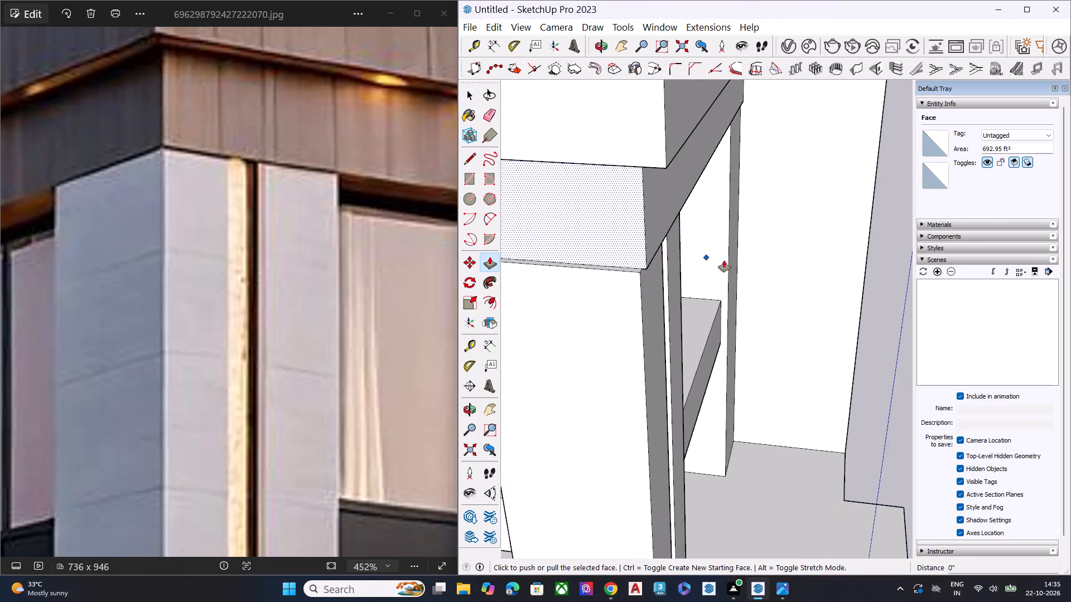
scroll(710, 258, "up", 1)
scroll(720, 259, "down", 4)
middle_click_drag(724, 278, 608, 289)
scroll(552, 267, "up", 1)
scroll(761, 254, "down", 9)
scroll(631, 275, "up", 1)
scroll(608, 270, "down", 2)
scroll(596, 266, "up", 5)
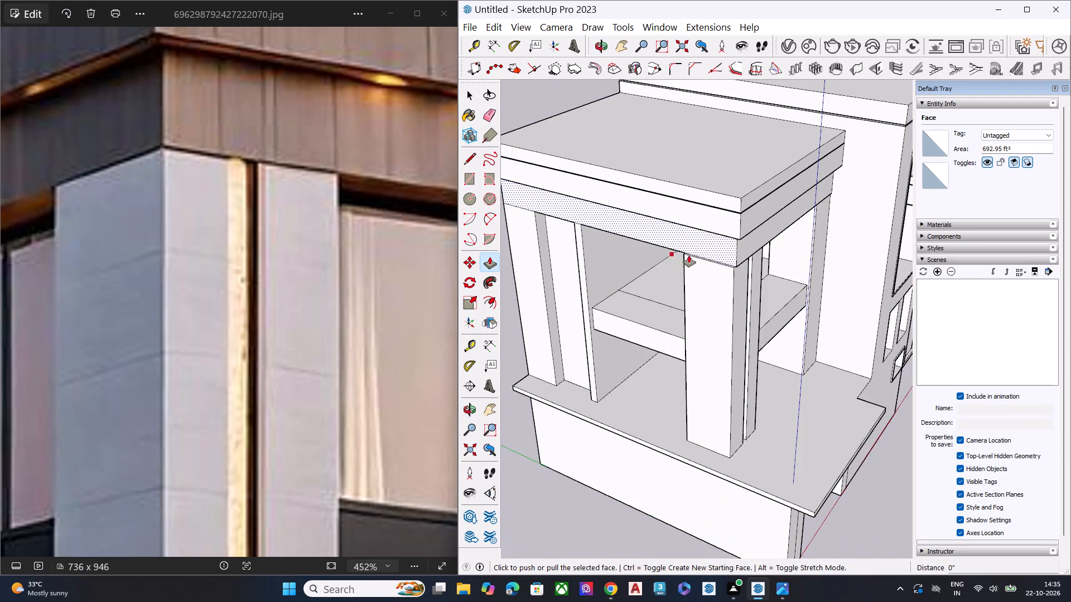
scroll(693, 254, "up", 2)
middle_click_drag(693, 254, 623, 244)
scroll(623, 241, "down", 3)
scroll(623, 240, "up", 8)
left_click(712, 227)
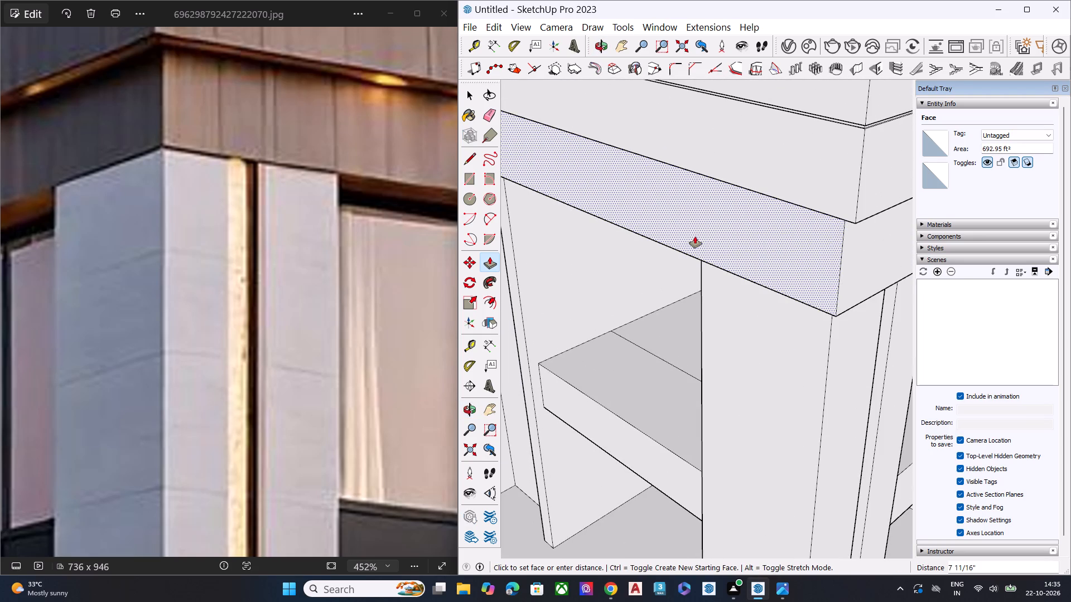
left_click(695, 236)
Push/Pull the lowest roof band's side face slightly further outward to line up with the corner column, and deselect it.
middle_click_drag(818, 281, 709, 179)
left_click(731, 206)
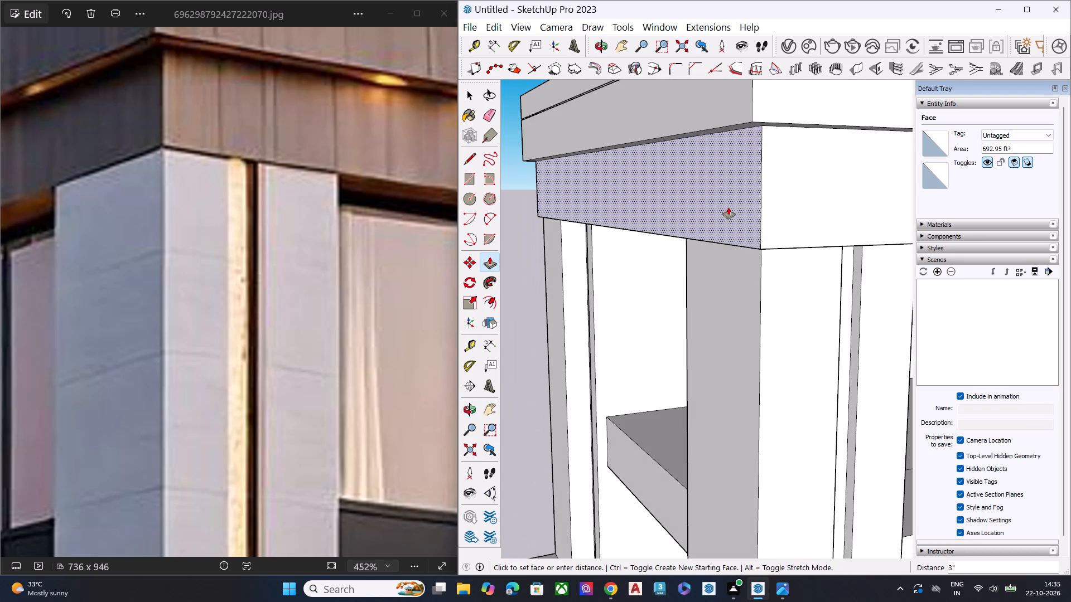
left_click(725, 208)
key("space")
left_click(522, 276)
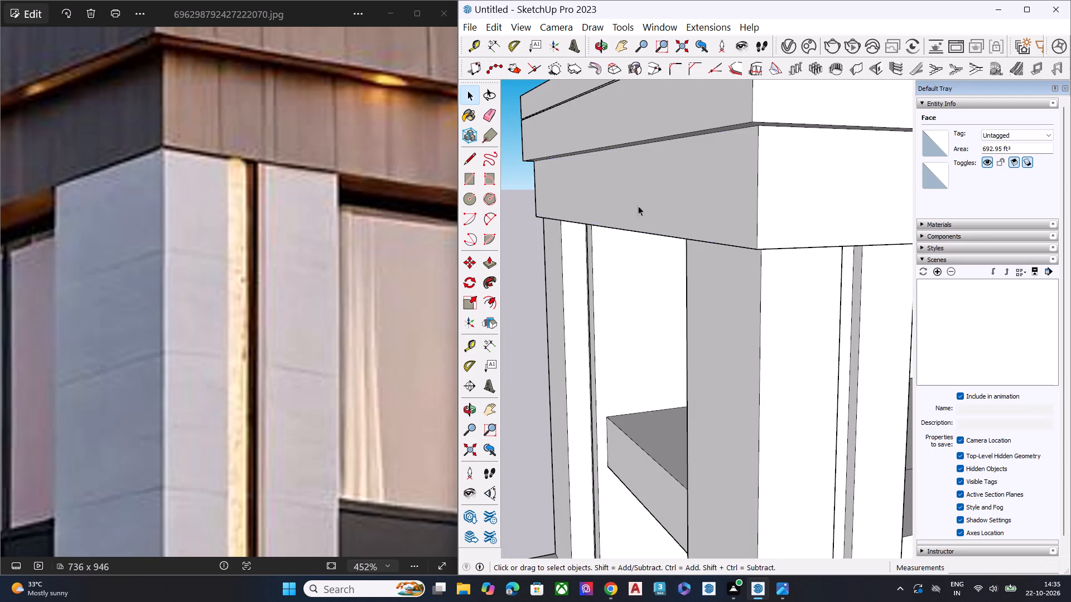
Push/Pull the side face of the middle roof band slightly outward, using the reference photo as a guide.
scroll(645, 197, "up", 1)
middle_click_drag(647, 189, 643, 123)
scroll(634, 148, "down", 10)
scroll(276, 209, "down", 7)
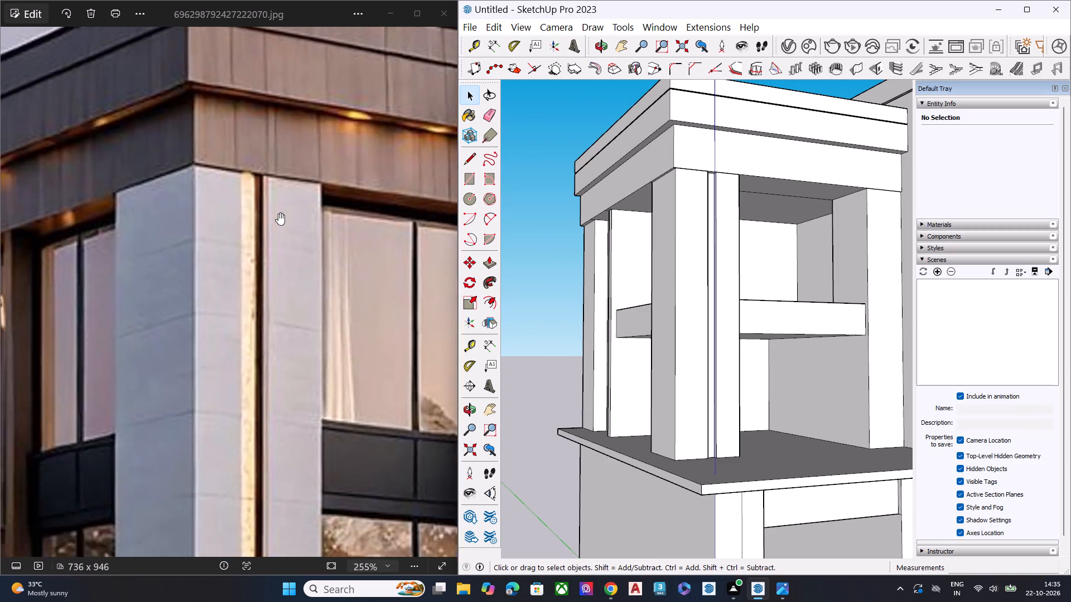
scroll(660, 80, "up", 6)
left_click(668, 137)
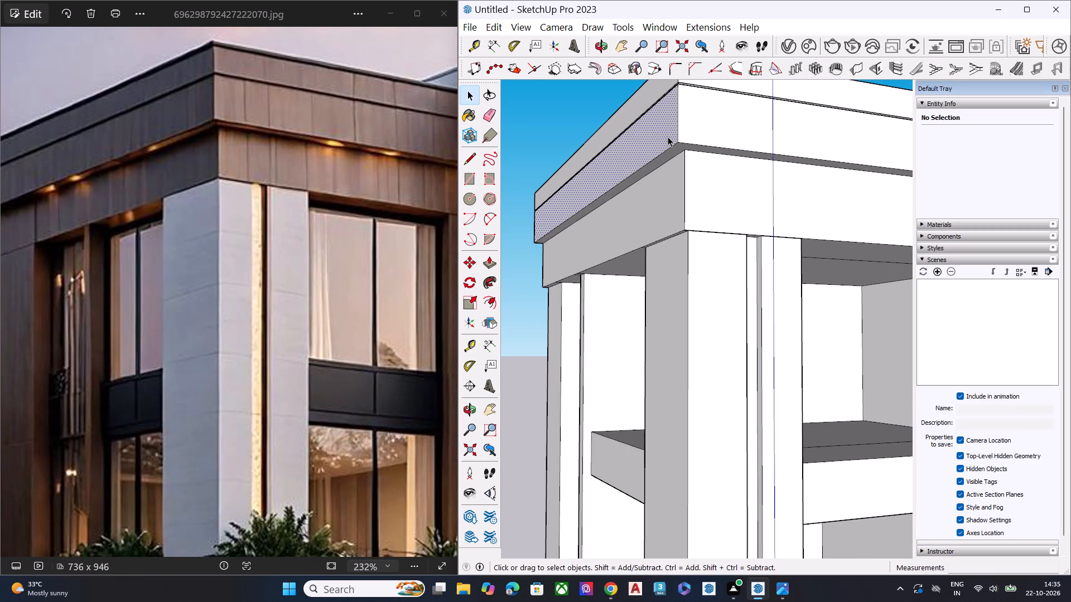
key("p")
left_click(667, 137)
left_click(664, 134)
key("space")
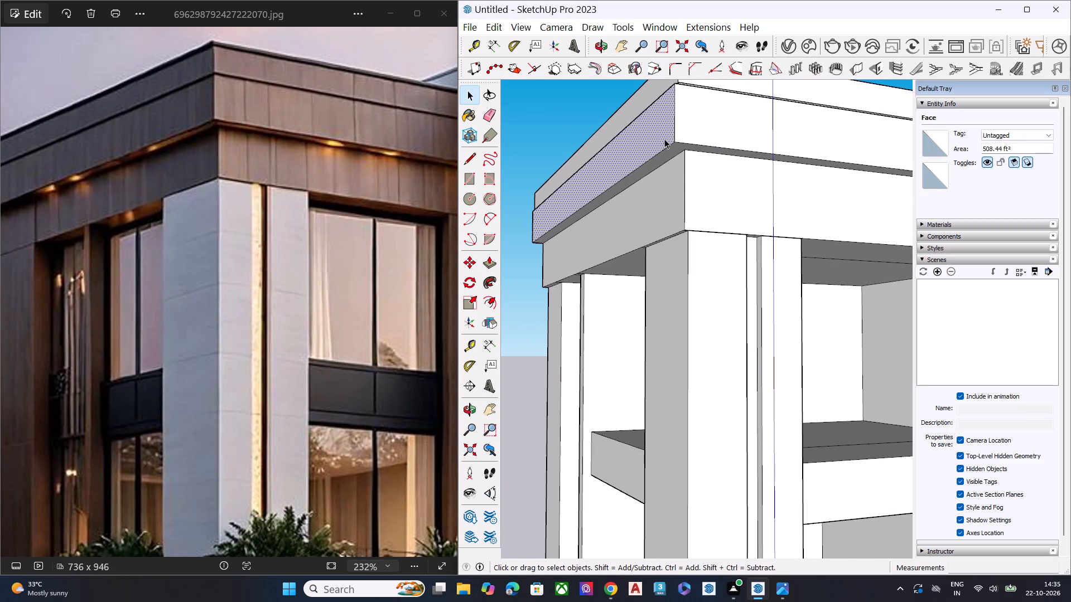
Push/Pull the front face of the middle roof band outward by the same distance as its side face, and clear the selection.
middle_click_drag(672, 137, 682, 220)
double_click(703, 201)
key("p")
double_click(701, 199)
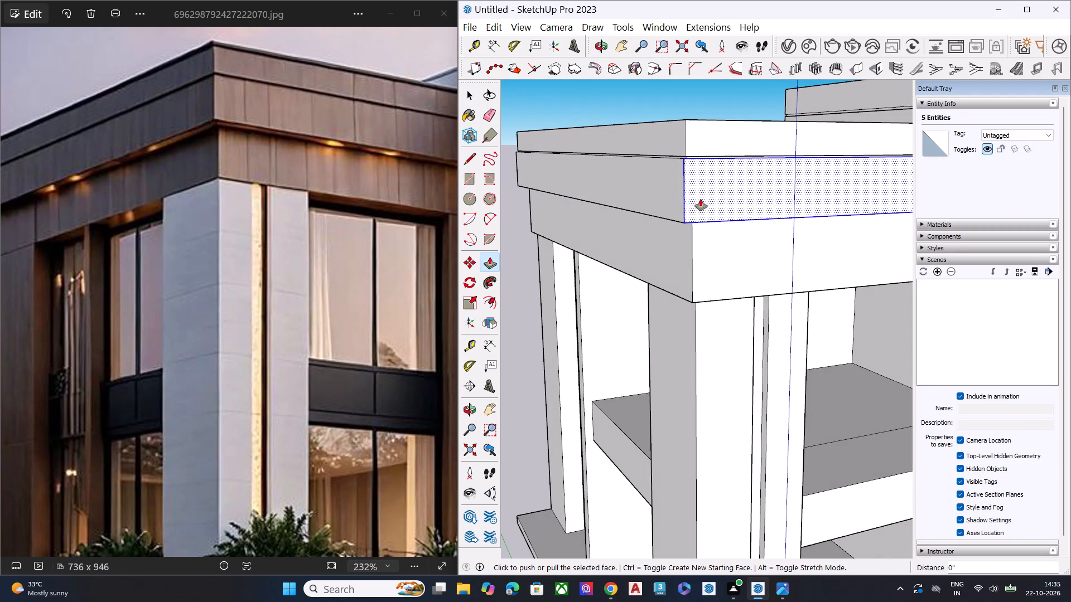
middle_click_drag(736, 185, 913, 105)
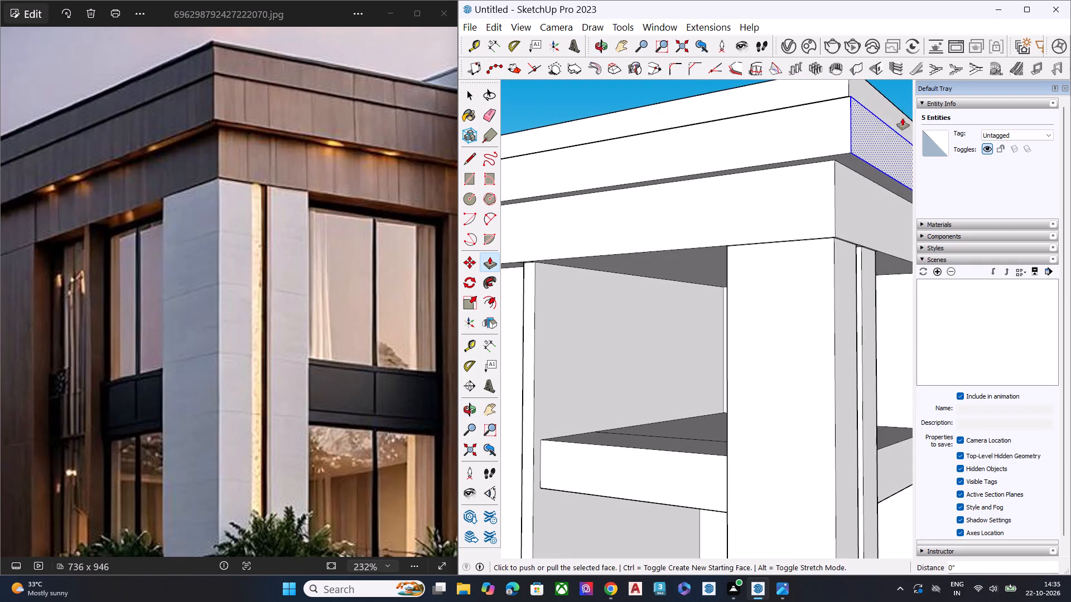
key("space")
middle_click_drag(848, 130, 631, 38)
scroll(739, 190, "down", 2)
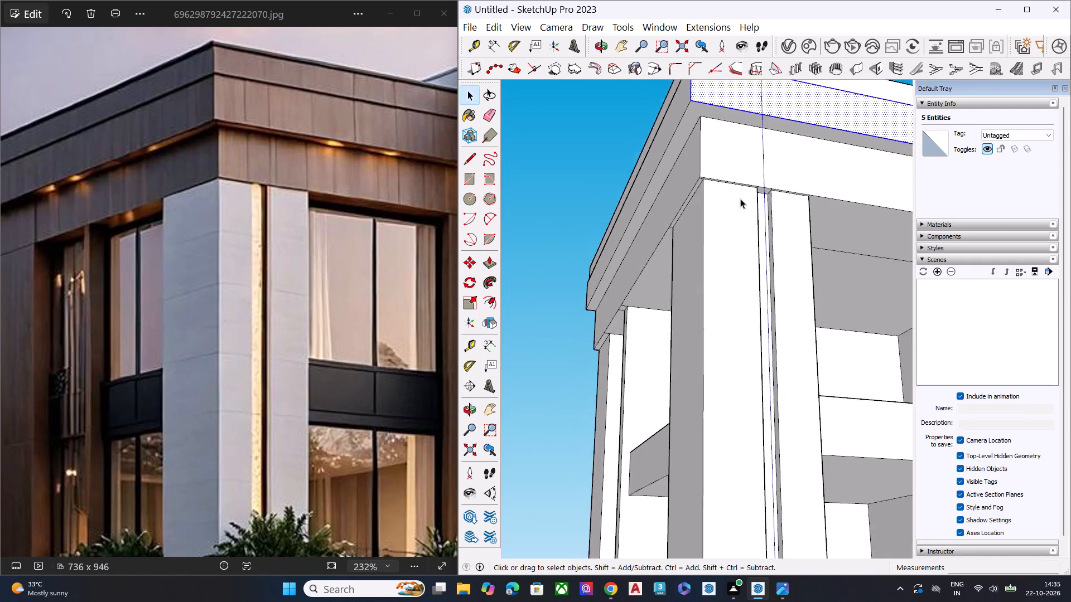
scroll(740, 198, "down", 5)
key("space")
left_click(637, 137)
Push/Pull the side face of the top roof band about 1 15/16" outward to line up with the middle band's corner.
middle_click_drag(731, 113, 735, 227)
scroll(709, 162, "up", 8)
middle_click_drag(733, 148, 746, 283)
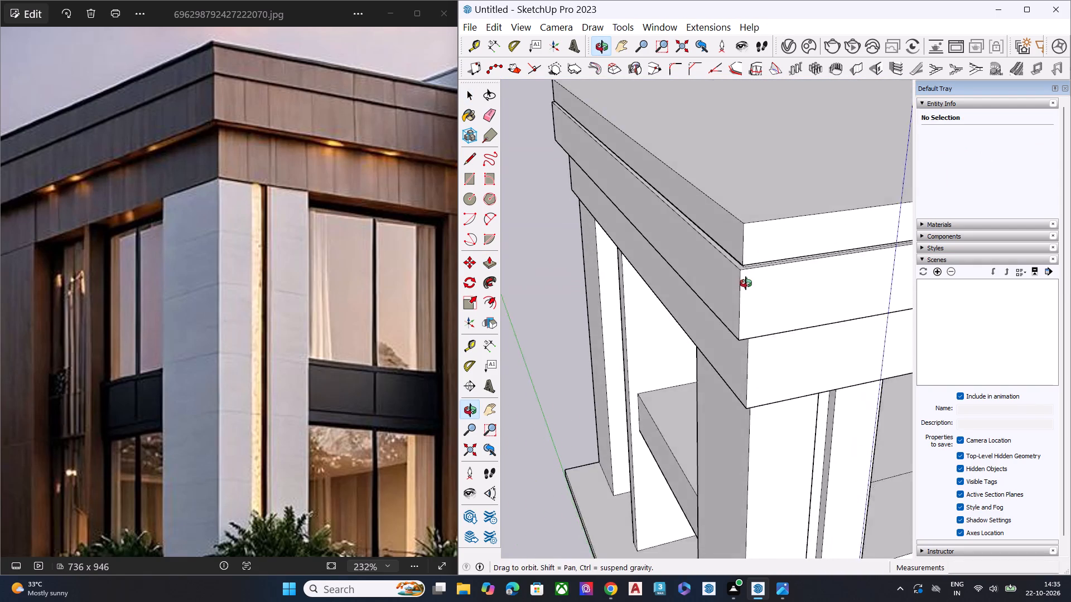
middle_click_drag(746, 283, 741, 279)
scroll(738, 275, "up", 7)
left_click(732, 226)
key("p")
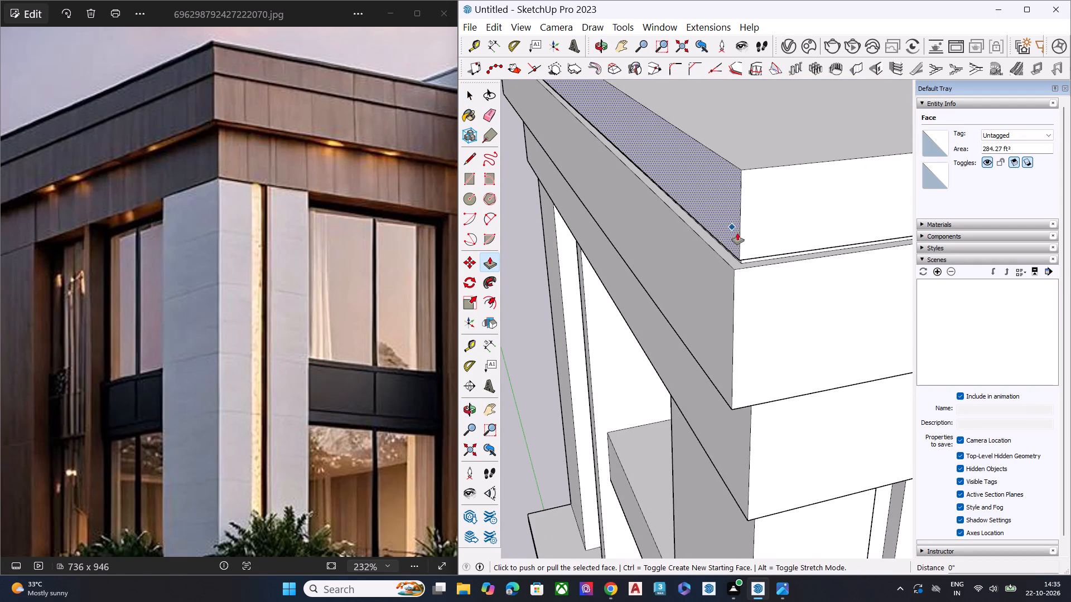
left_click(743, 256)
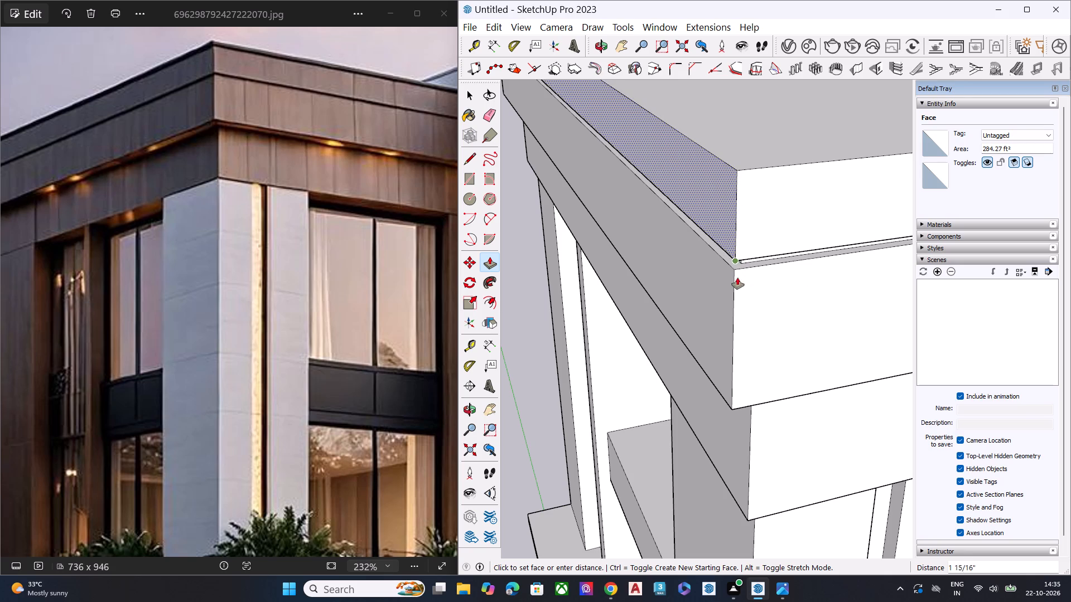
left_click(733, 275)
key("space")
Push/Pull the front face of the top roof band outward about 4 3/8" to meet the middle band's edge, and clear the selection.
scroll(764, 235, "up", 1)
middle_click_drag(773, 229, 922, 198)
scroll(729, 197, "down", 6)
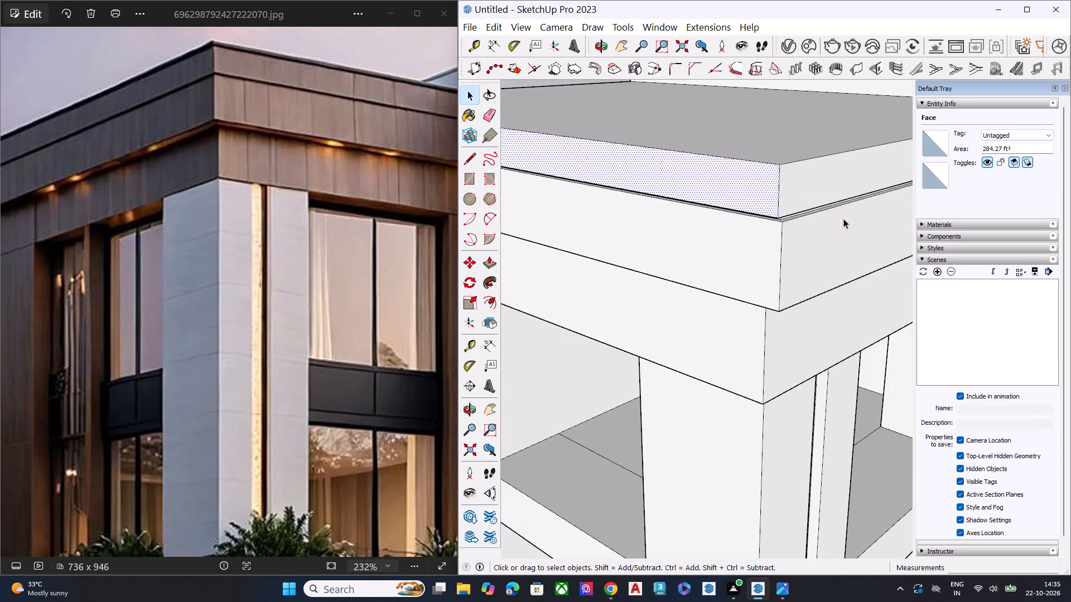
scroll(845, 216, "up", 1)
middle_click_drag(845, 216, 879, 199)
double_click(824, 177)
middle_click_drag(791, 208, 862, 220)
scroll(859, 205, "up", 7)
scroll(837, 177, "down", 1)
scroll(836, 177, "up", 3)
scroll(836, 177, "down", 1)
scroll(835, 177, "up", 2)
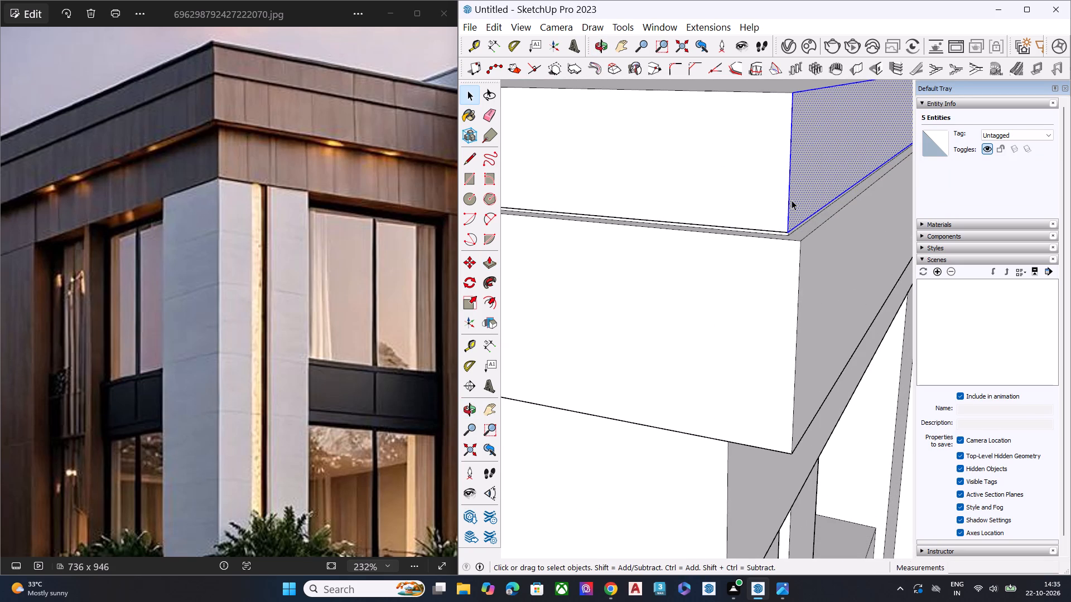
key("p")
left_click(800, 195)
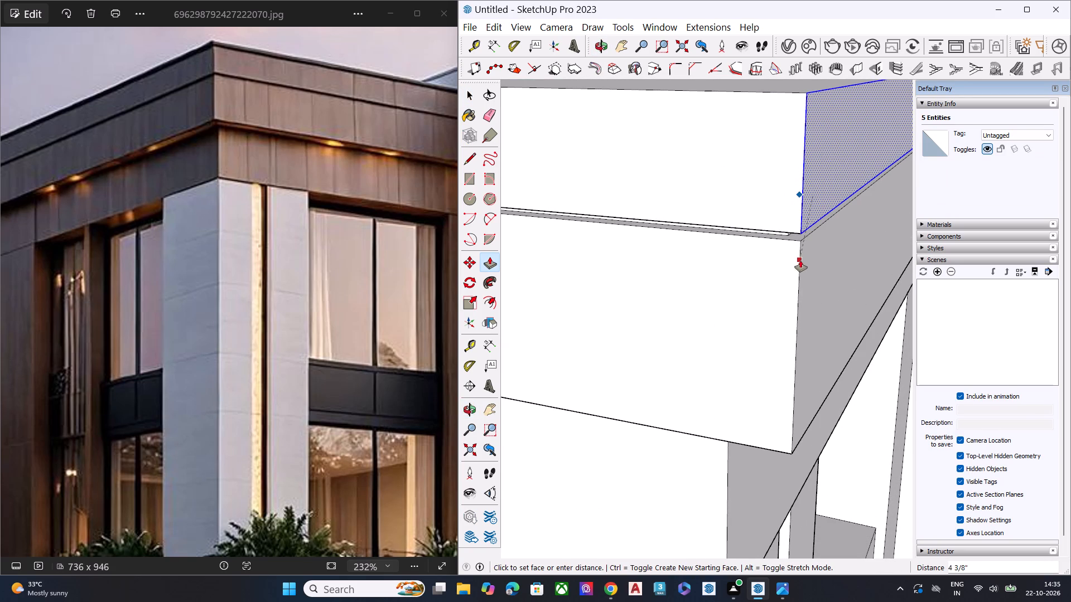
left_click(800, 260)
key("space")
scroll(768, 242, "down", 2)
scroll(766, 243, "up", 1)
scroll(765, 245, "down", 7)
scroll(784, 202, "down", 1)
scroll(784, 202, "up", 1)
scroll(784, 202, "down", 1)
scroll(784, 202, "up", 1)
scroll(783, 202, "down", 6)
scroll(778, 207, "up", 1)
scroll(778, 207, "down", 10)
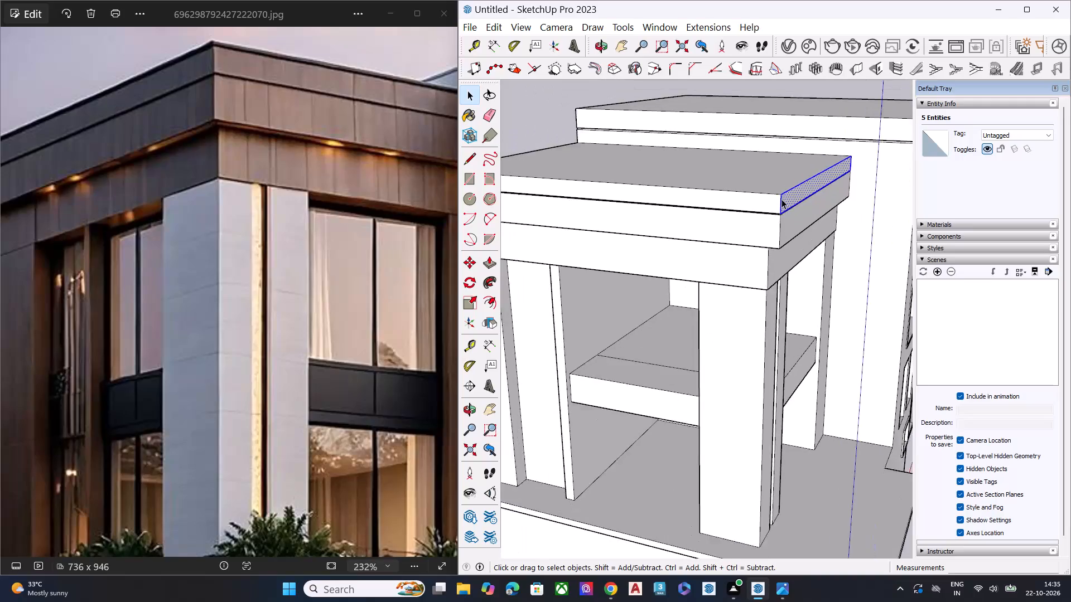
scroll(781, 199, "down", 4)
left_click(590, 110)
Examine the whole house massing from several angles and compare its facade with the reference photo.
middle_click_drag(794, 171, 783, 179)
scroll(791, 174, "down", 1)
scroll(441, 191, "up", 5)
scroll(330, 168, "down", 18)
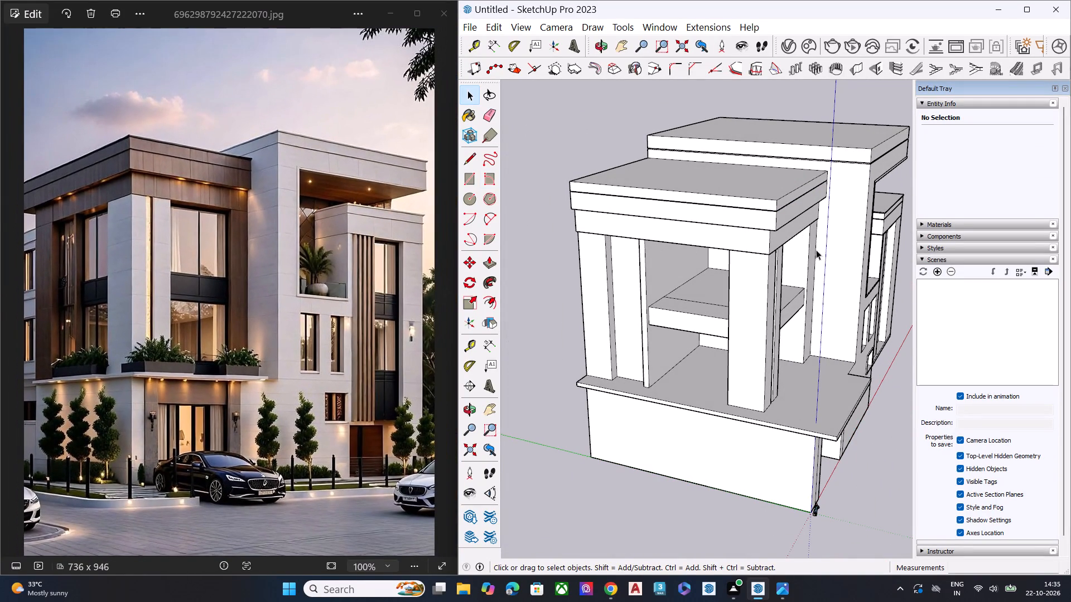
middle_click_drag(809, 249, 584, 206)
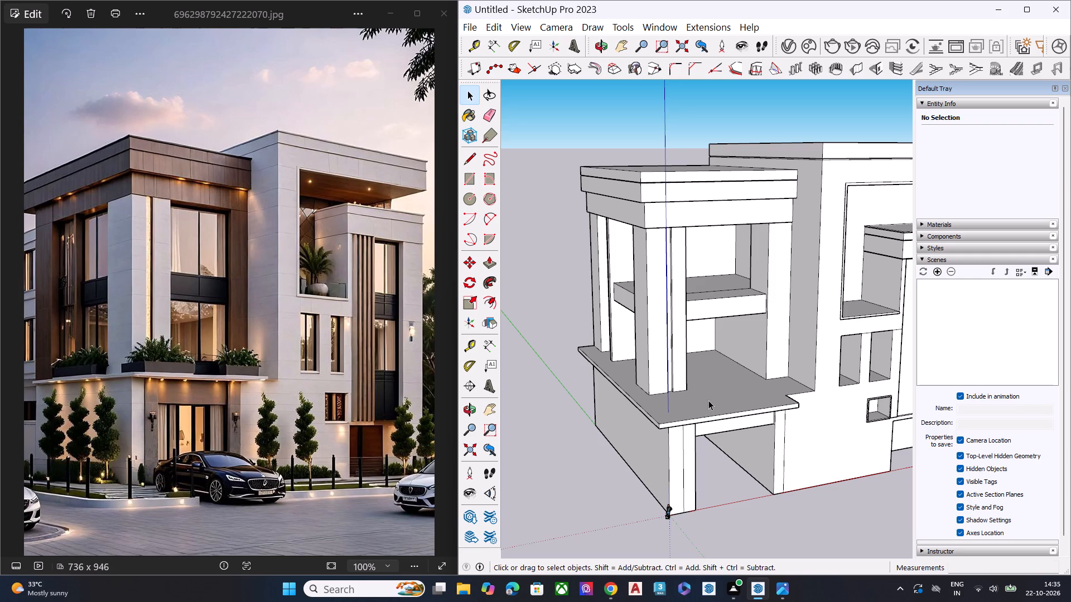
scroll(688, 372, "down", 7)
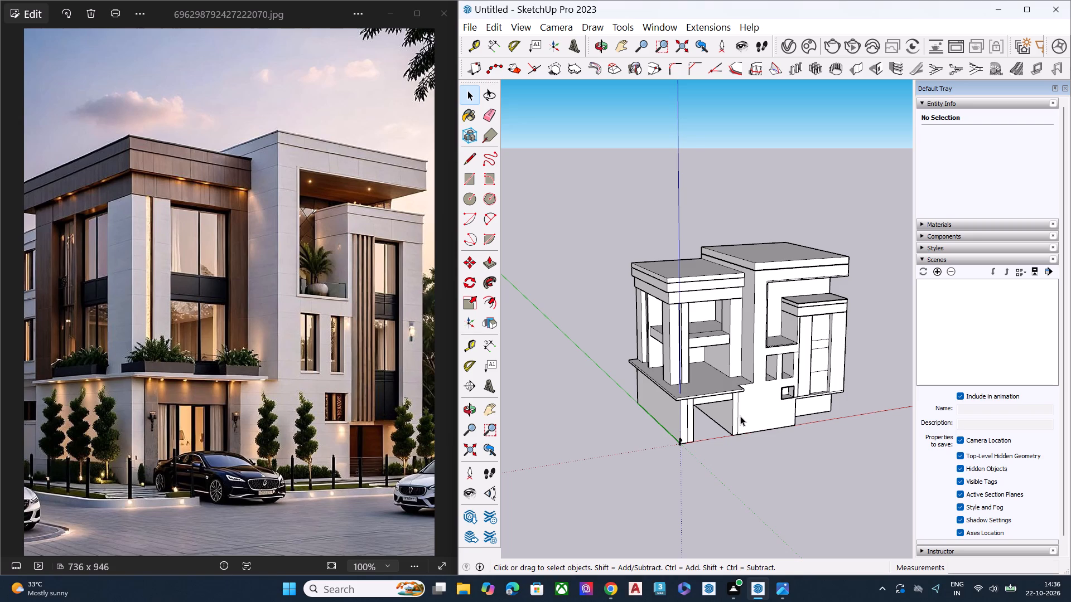
scroll(720, 416, "down", 2)
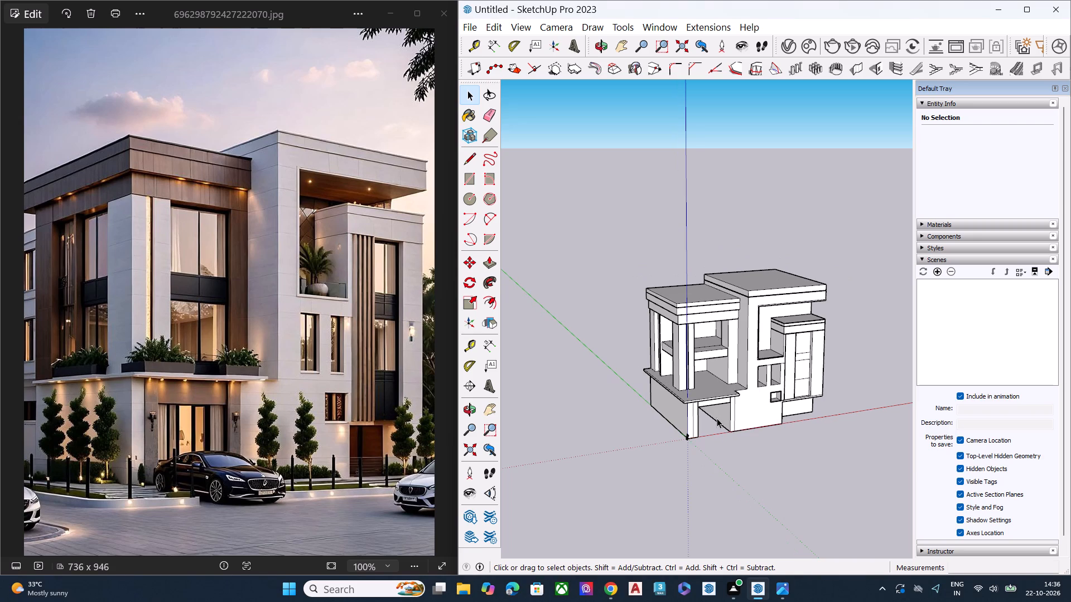
scroll(677, 433, "down", 4)
middle_click_drag(746, 431, 756, 357)
scroll(756, 357, "up", 5)
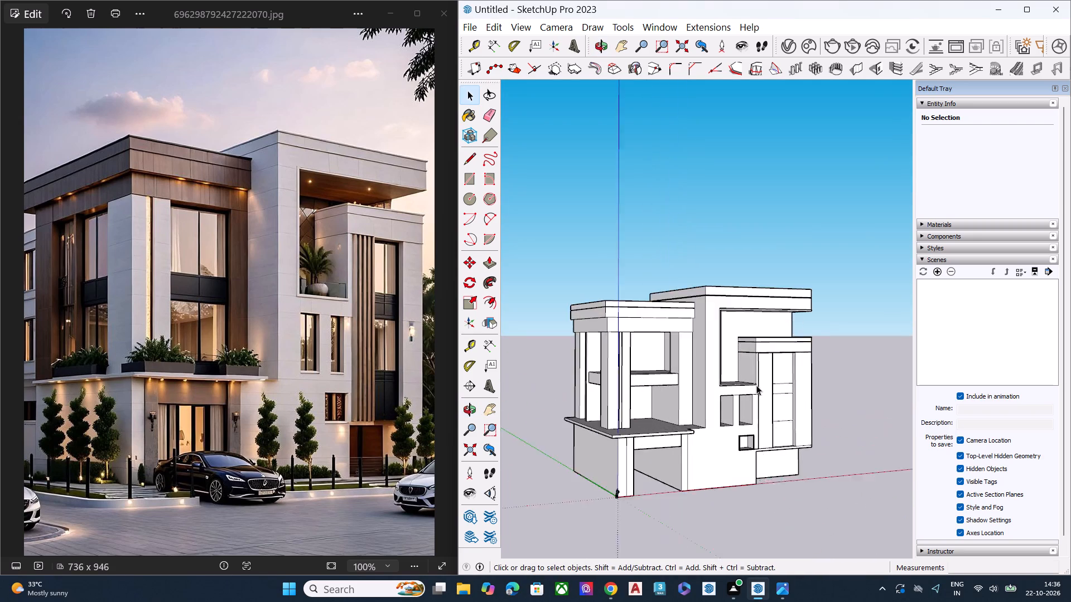
scroll(756, 385, "up", 3)
scroll(756, 393, "down", 1)
scroll(756, 399, "up", 6)
middle_click_drag(810, 395, 821, 376)
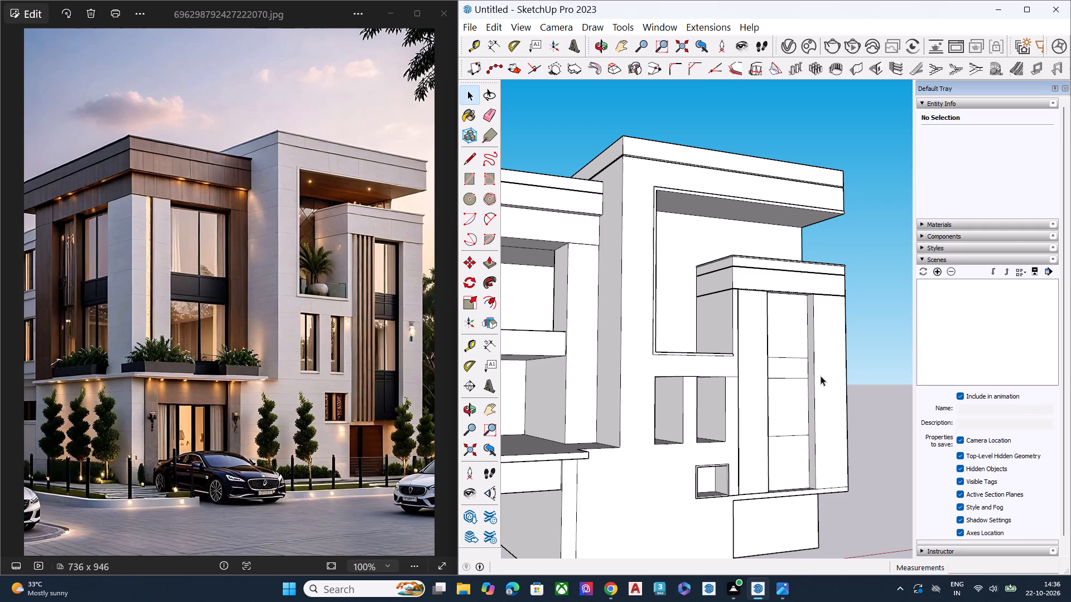
scroll(720, 238, "down", 4)
scroll(739, 308, "down", 1)
middle_click_drag(740, 309, 749, 326)
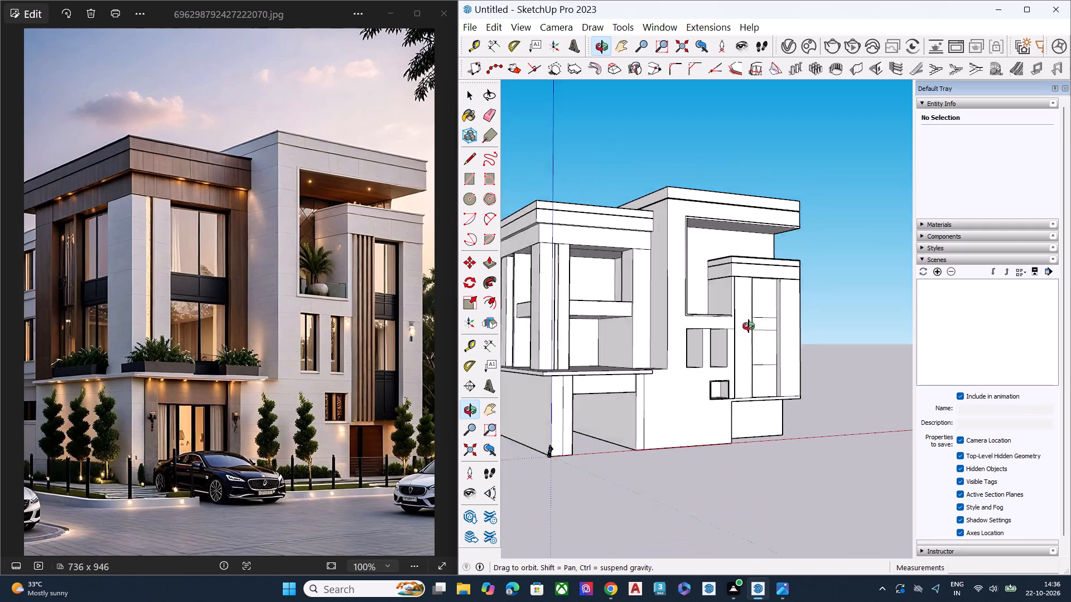
middle_click_drag(749, 326, 785, 361)
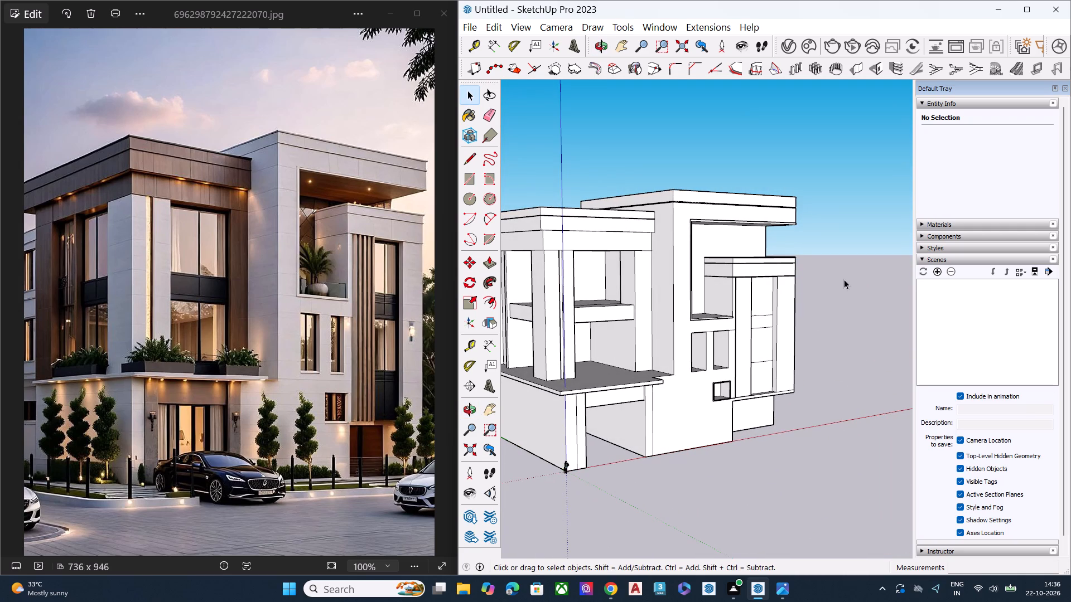
scroll(848, 280, "up", 1)
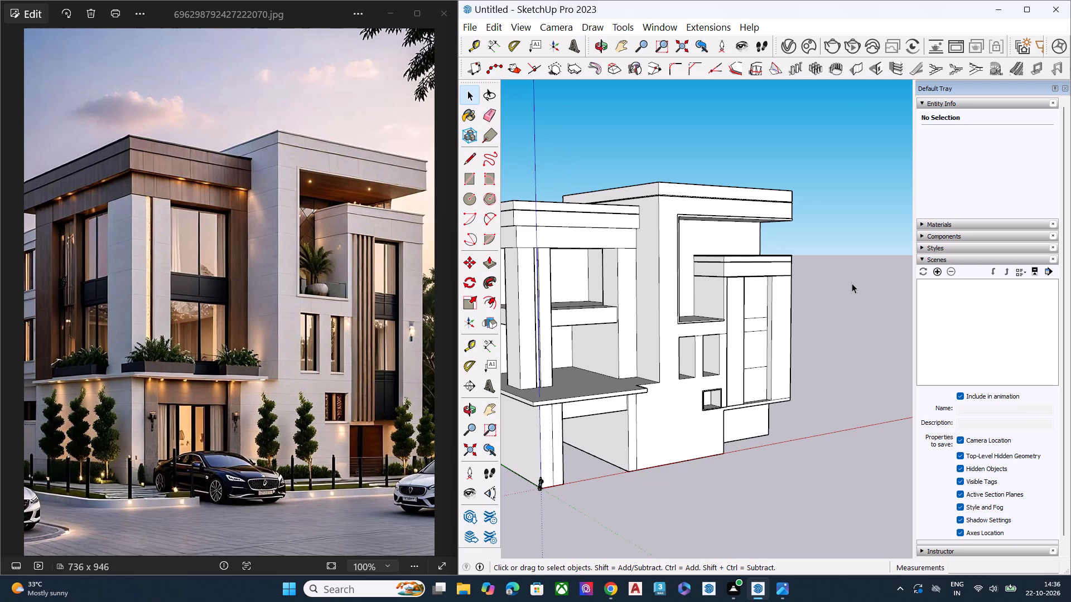
scroll(852, 283, "up", 1)
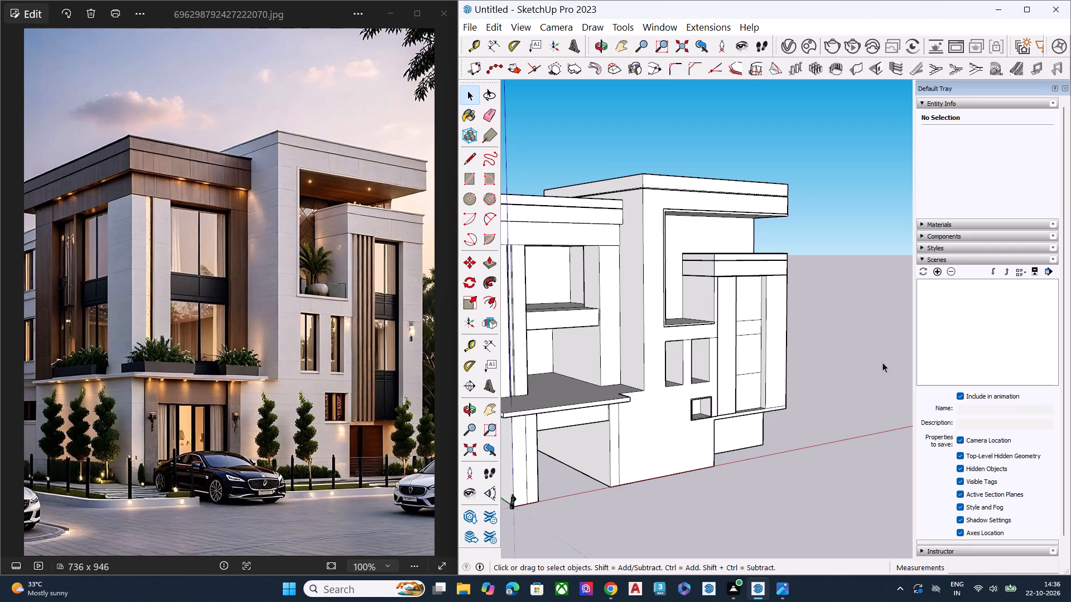
scroll(863, 346, "down", 2)
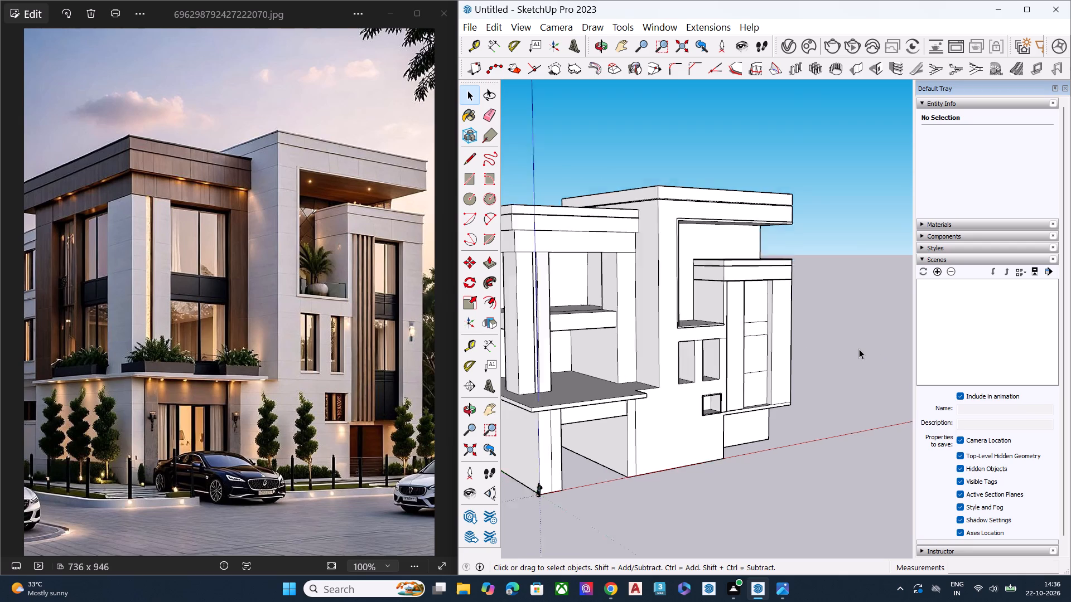
scroll(859, 349, "down", 3)
key("space")
key("space")
double_click(851, 309)
key("space")
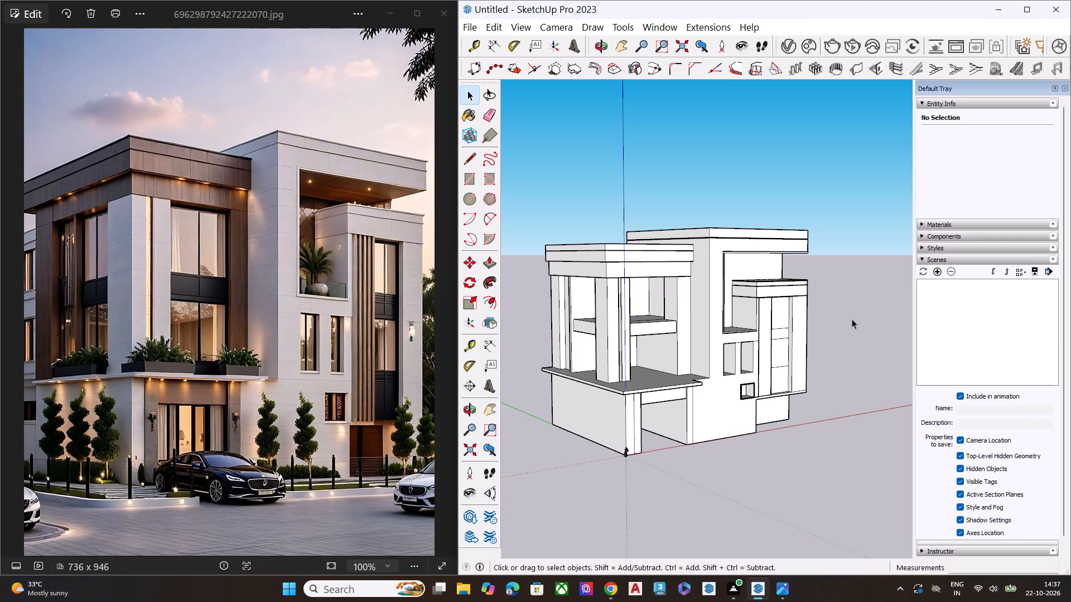
key("space")
key("space")
scroll(785, 324, "down", 3)
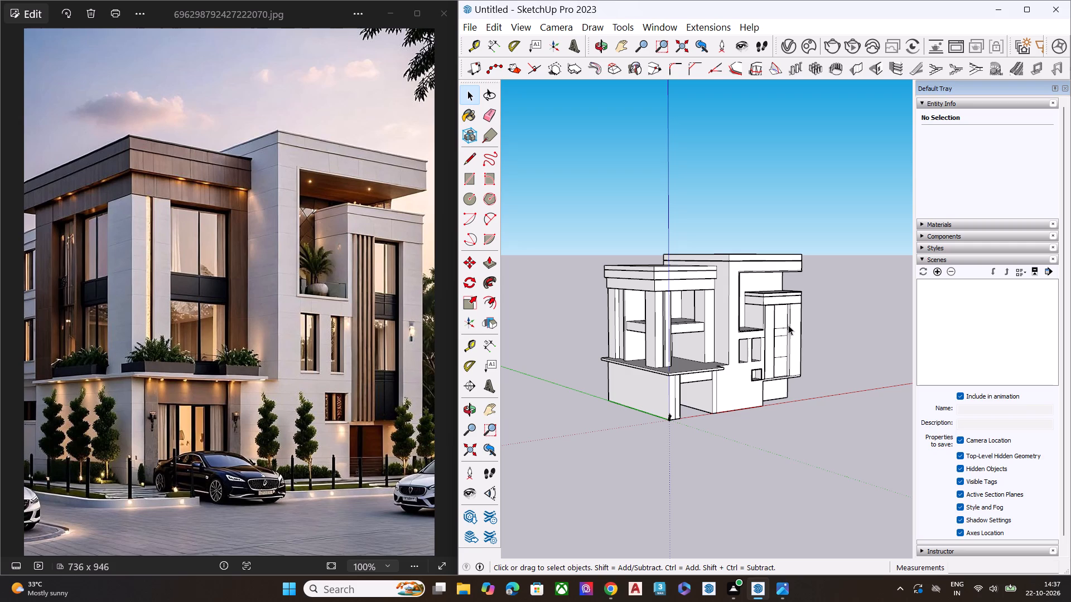
scroll(763, 334, "down", 2)
middle_click_drag(737, 372, 708, 329)
key("space")
scroll(720, 326, "down", 1)
scroll(721, 326, "up", 4)
scroll(726, 329, "down", 1)
scroll(727, 329, "up", 1)
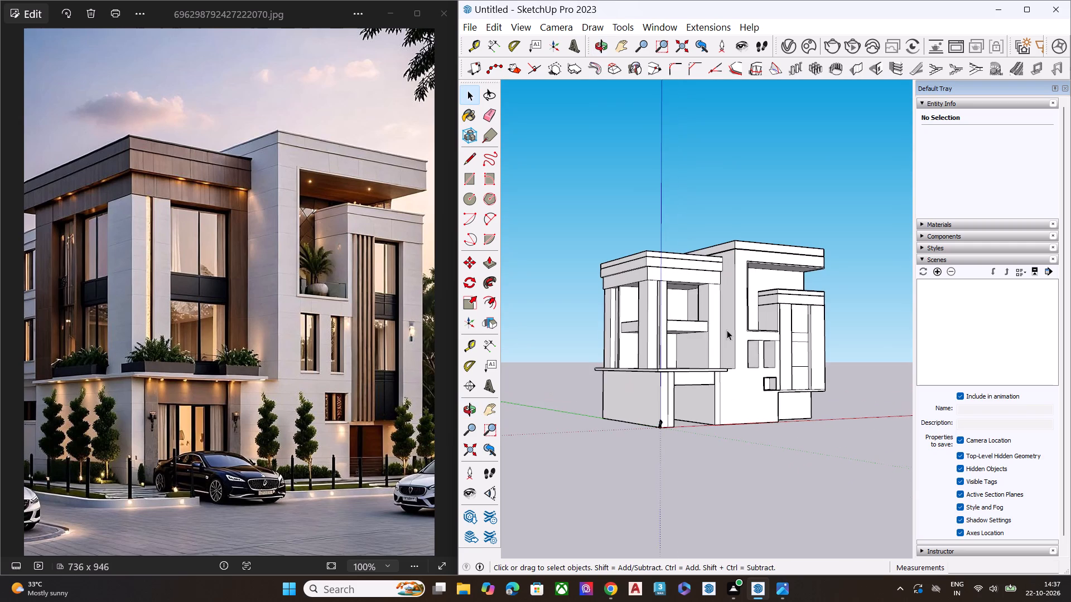
scroll(750, 346, "up", 11)
middle_click_drag(732, 373, 746, 308)
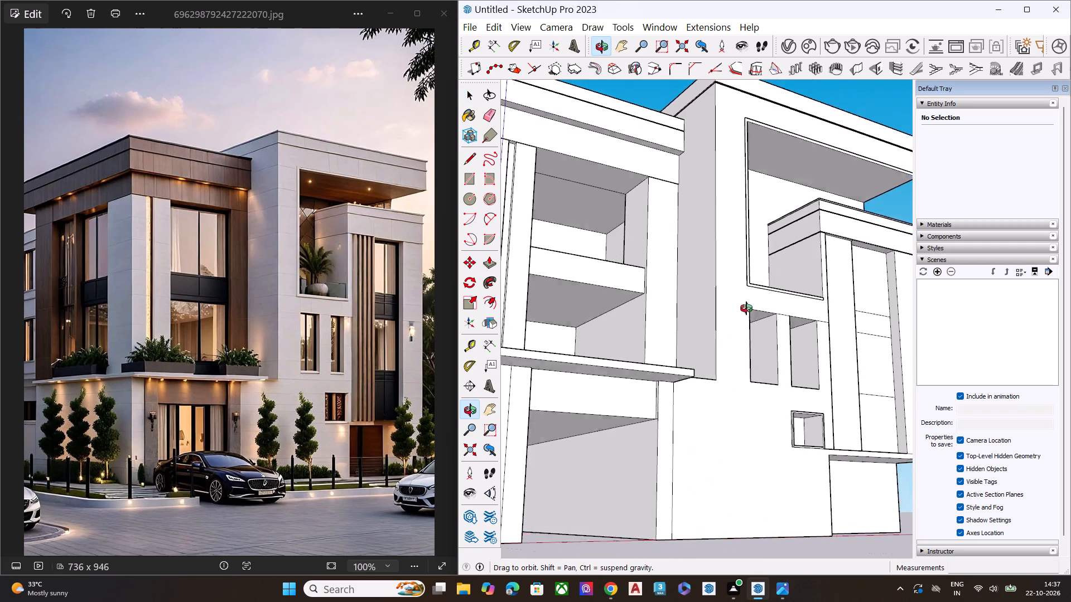
middle_click_drag(746, 308, 609, 321)
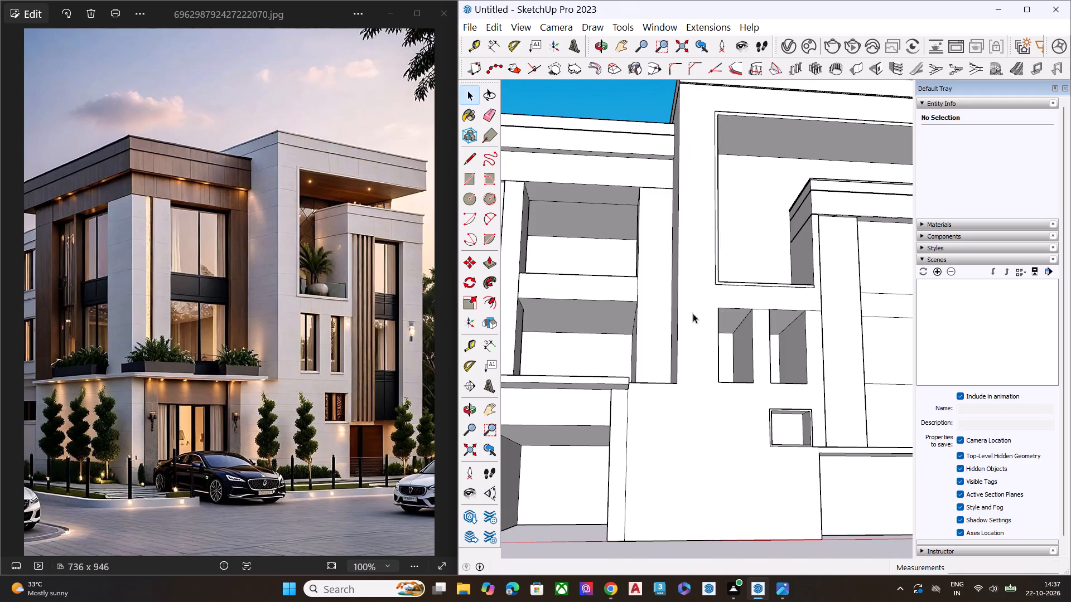
Push/Pull the lintel face above the ground-floor entrance opening slightly inward between the two pillars.
scroll(830, 331, "down", 6)
scroll(611, 441, "up", 1)
middle_click_drag(631, 430, 845, 385)
scroll(843, 385, "up", 2)
scroll(779, 384, "down", 1)
scroll(773, 383, "up", 6)
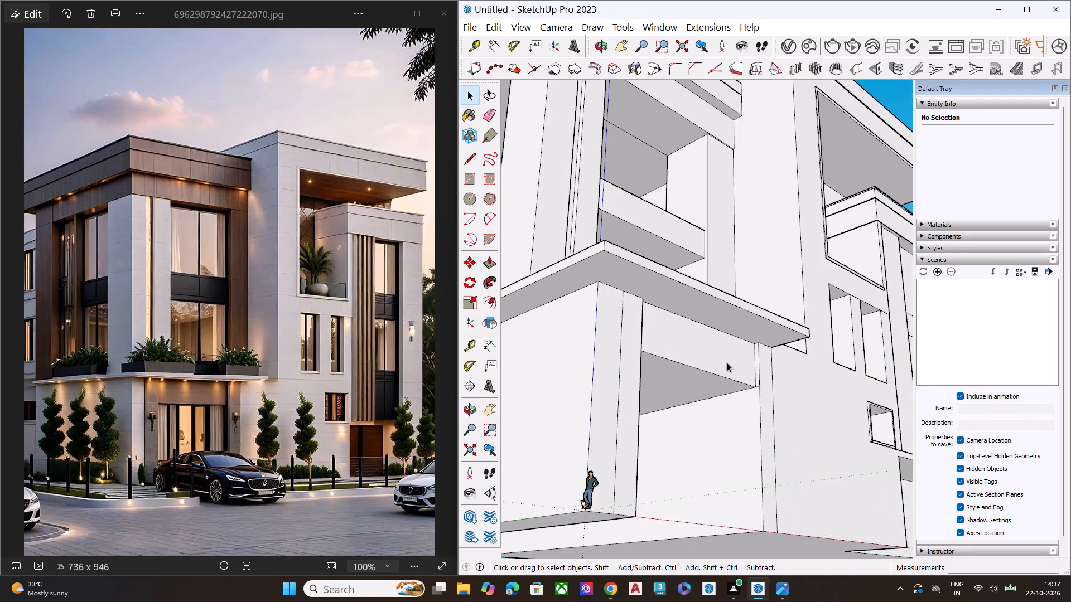
middle_click_drag(727, 362, 807, 362)
scroll(804, 366, "up", 4)
scroll(783, 368, "down", 1)
scroll(783, 368, "up", 2)
left_click(782, 368)
key("p")
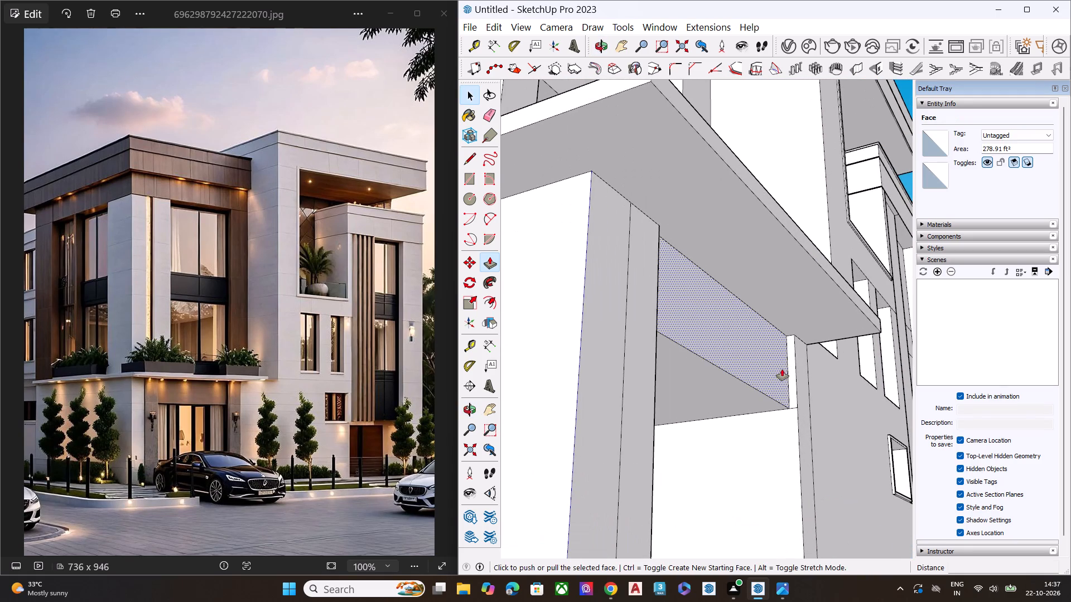
left_click(782, 369)
left_click(775, 373)
key("space")
Erase the short leftover edges on the inner sides of both entrance pillars at the lintel's underside, and clear the selection.
key("e")
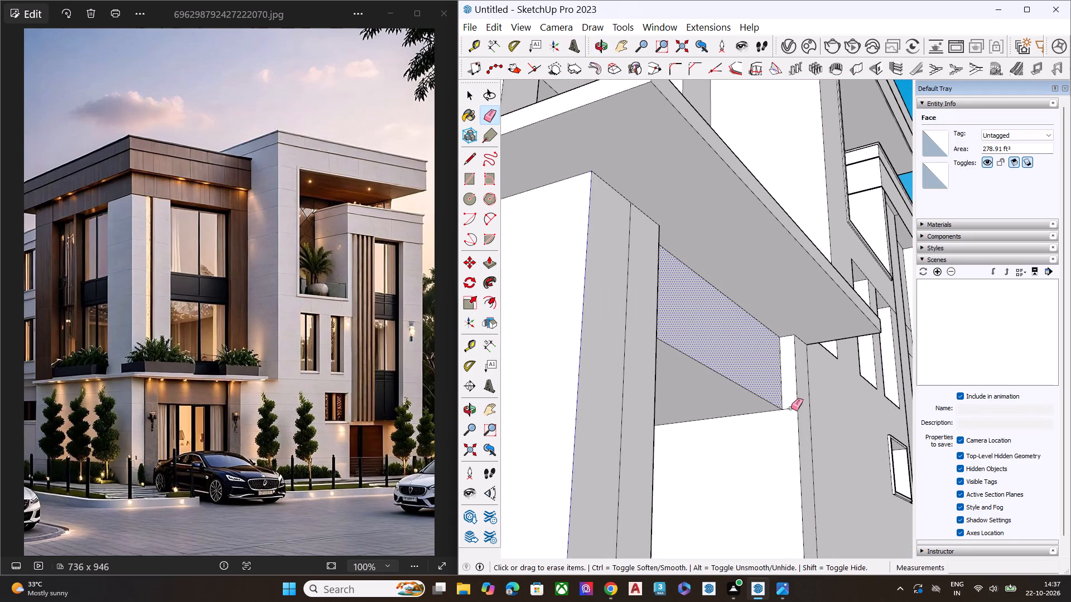
left_click(791, 408)
scroll(815, 407, "down", 4)
middle_click_drag(848, 417, 600, 423)
scroll(802, 423, "up", 1)
scroll(769, 387, "down", 8)
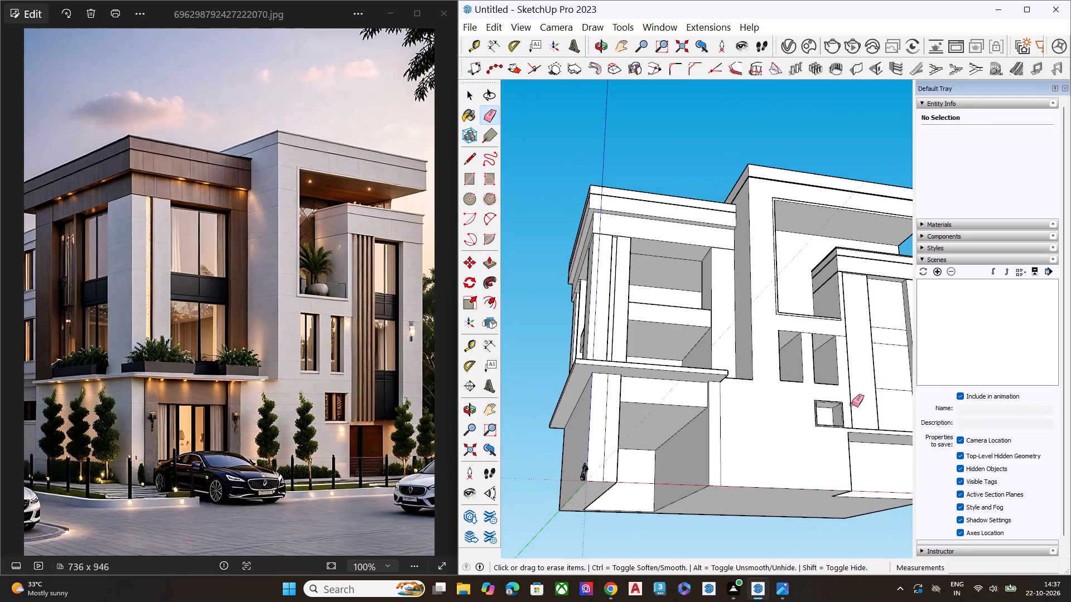
scroll(851, 405, "down", 7)
middle_click_drag(856, 428, 654, 451)
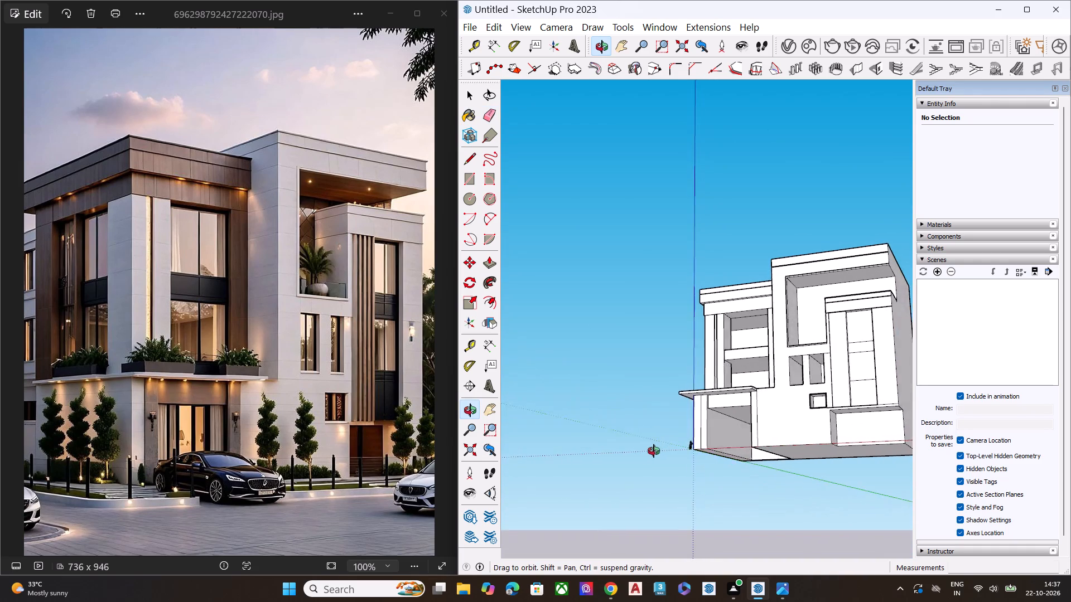
middle_click_drag(654, 451, 580, 462)
scroll(580, 462, "up", 11)
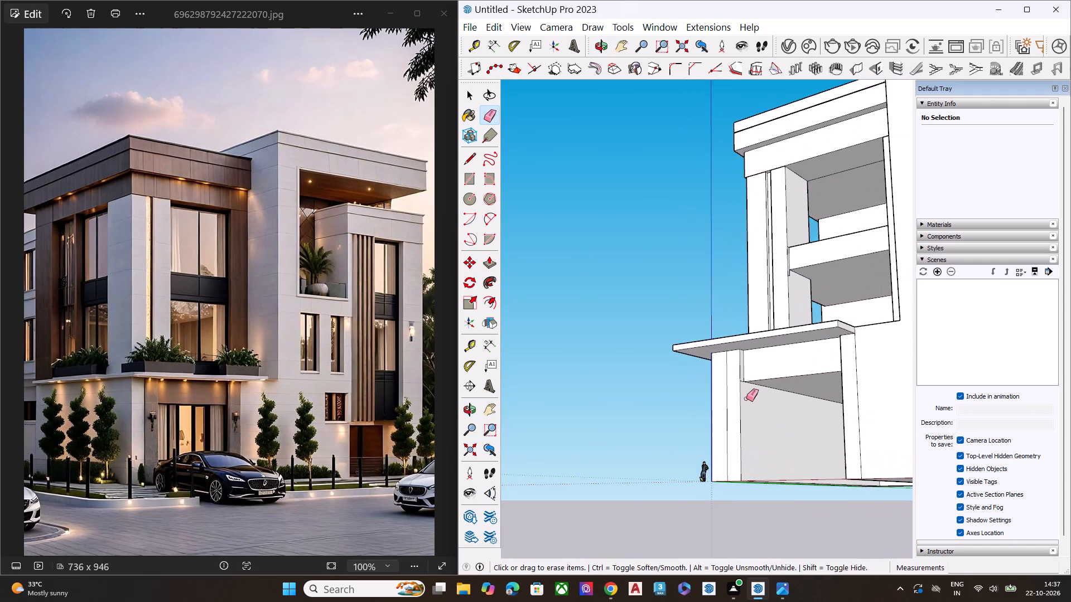
scroll(747, 378, "up", 12)
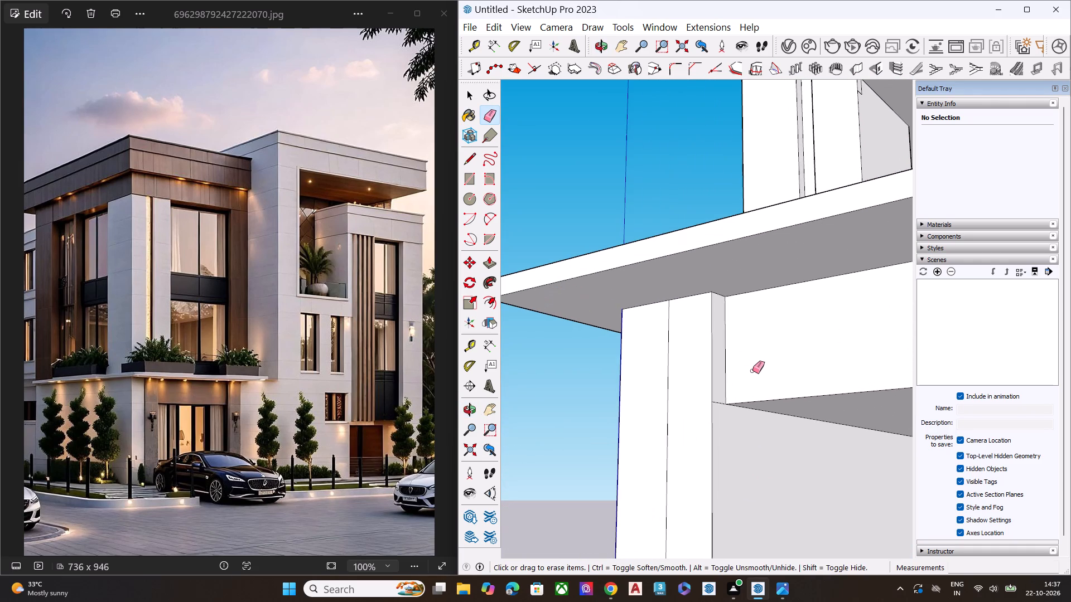
scroll(725, 384, "up", 2)
scroll(710, 396, "down", 1)
scroll(710, 396, "up", 2)
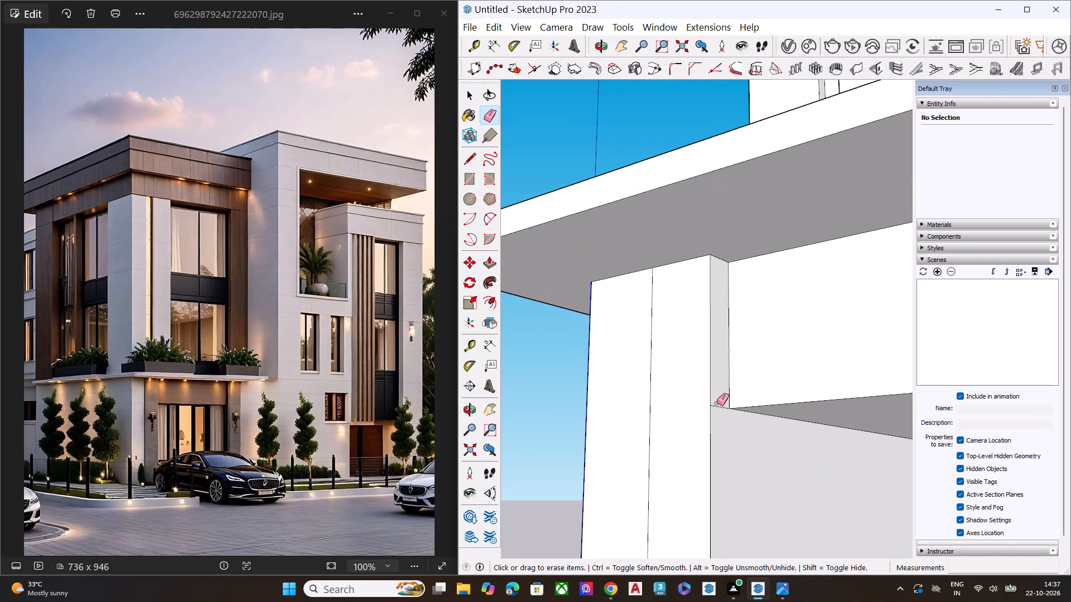
left_click(719, 406)
key("space")
left_click(573, 377)
Push/Pull the narrow inner strip of the entrance corner pillar's front face about 2 3/4" inward below the canopy slab.
scroll(558, 353, "down", 4)
scroll(558, 353, "up", 1)
scroll(558, 353, "down", 4)
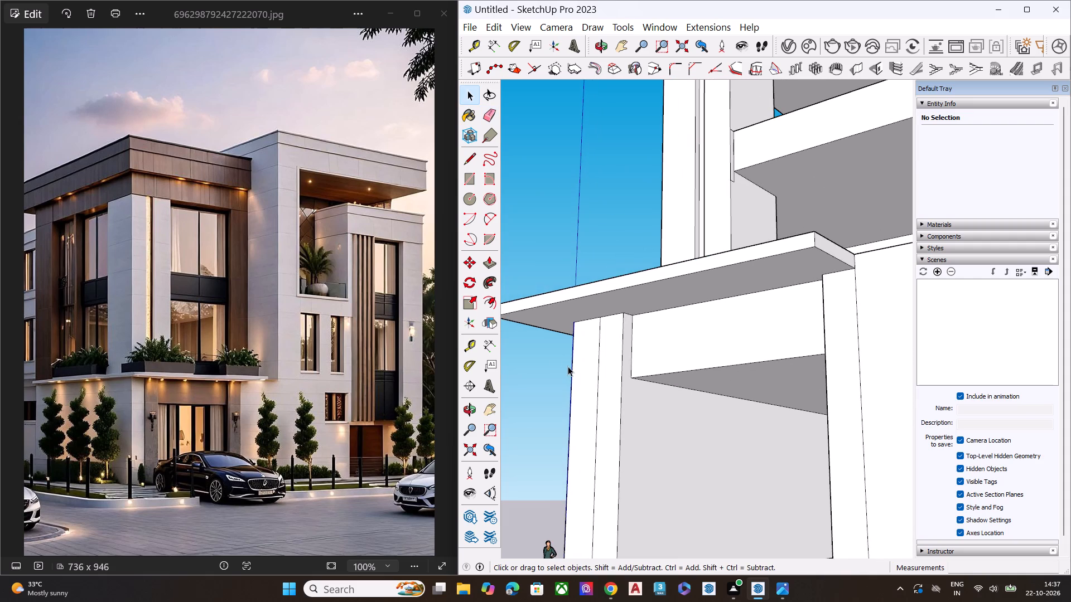
middle_click_drag(570, 365, 572, 427)
scroll(624, 402, "up", 3)
scroll(624, 400, "down", 1)
scroll(624, 399, "up", 1)
scroll(624, 398, "down", 1)
scroll(624, 398, "up", 5)
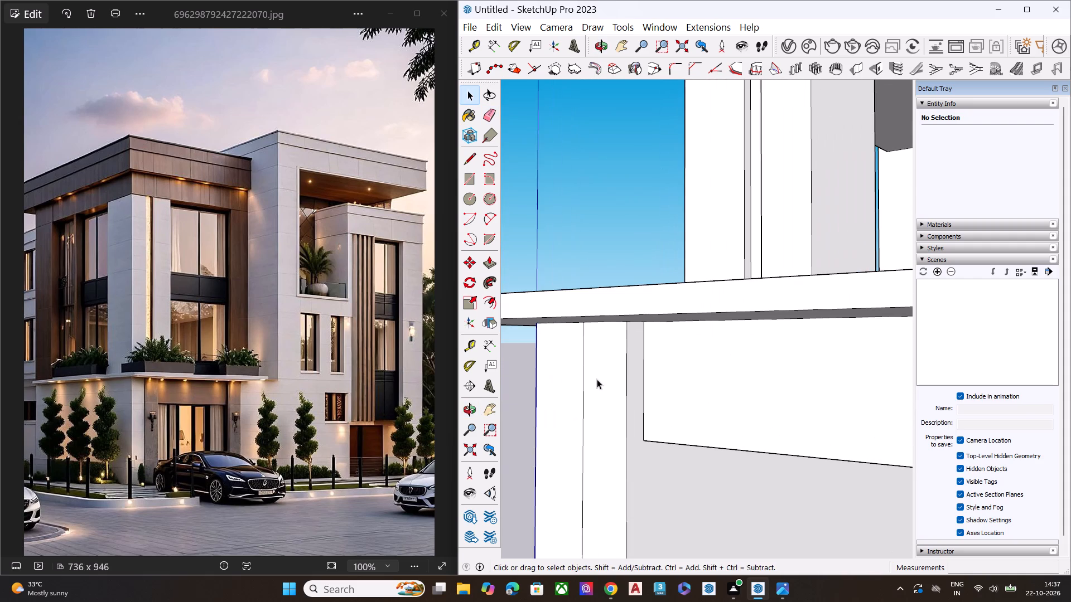
middle_click_drag(600, 355, 565, 355)
scroll(583, 355, "up", 5)
scroll(565, 355, "down", 3)
scroll(565, 355, "up", 8)
left_click(610, 322)
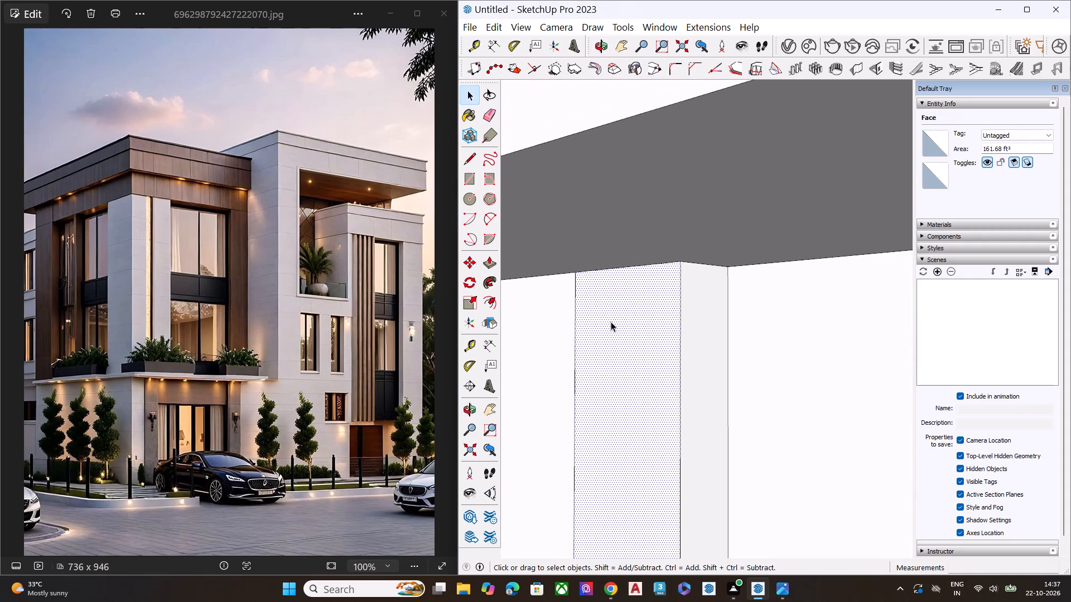
key("p")
left_click(611, 322)
left_click(617, 322)
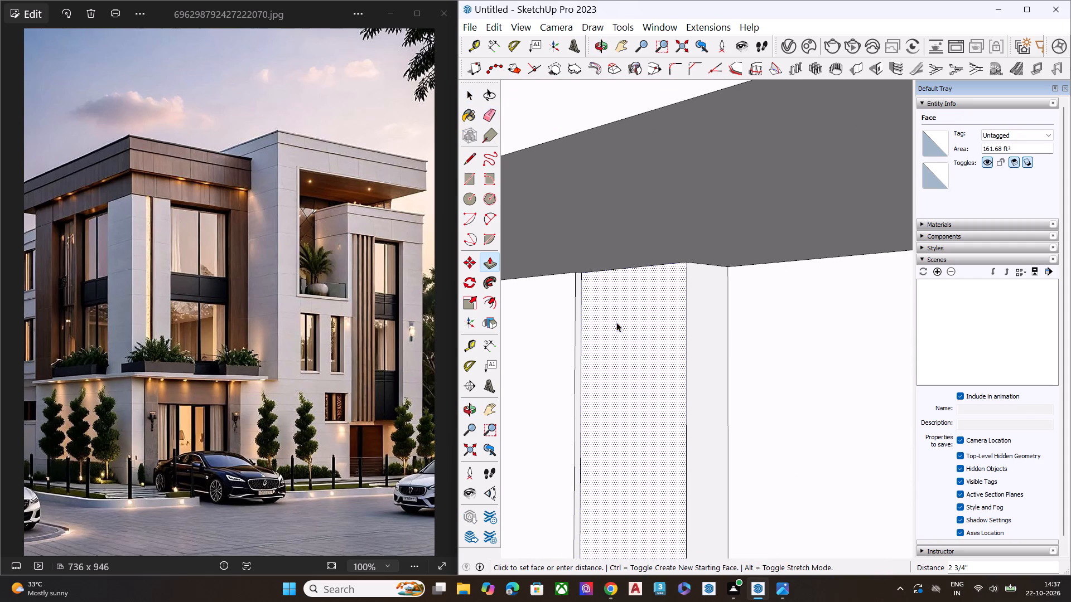
Undo the last inward Push/Pull of the entrance corner pillar's narrow inner strip.
key("space")
scroll(181, 425, "up", 2)
scroll(170, 428, "down", 1)
scroll(166, 429, "up", 12)
scroll(531, 329, "down", 2)
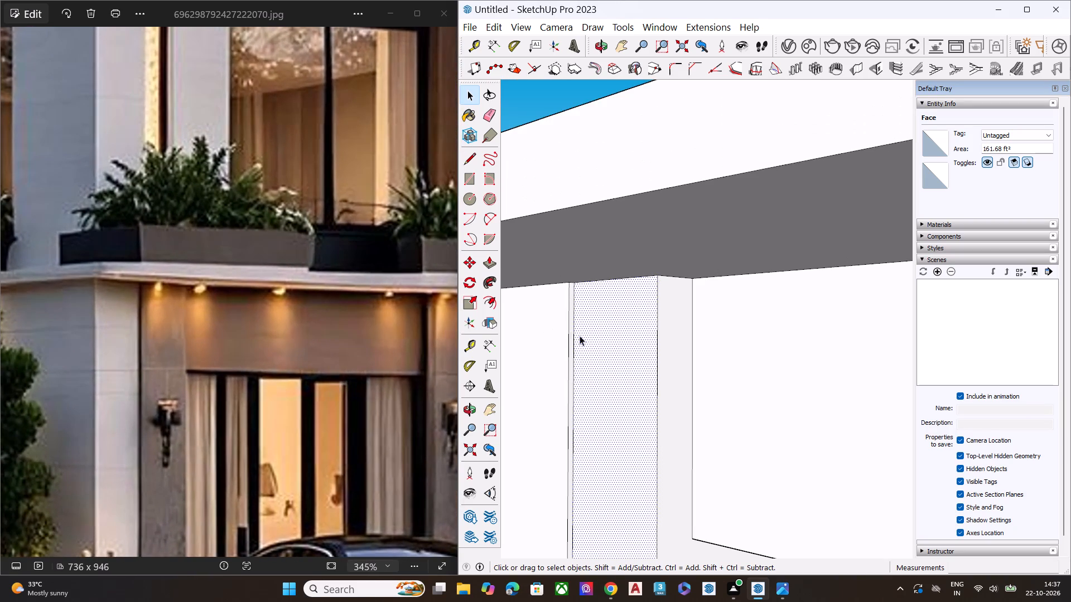
key("ctrl+z")
Push/Pull the front face of the entrance's far pillar about 9 3/16" inward below the canopy slab.
scroll(594, 337, "down", 5)
scroll(593, 293, "down", 7)
middle_click_drag(593, 296, 971, 333)
scroll(489, 273, "down", 7)
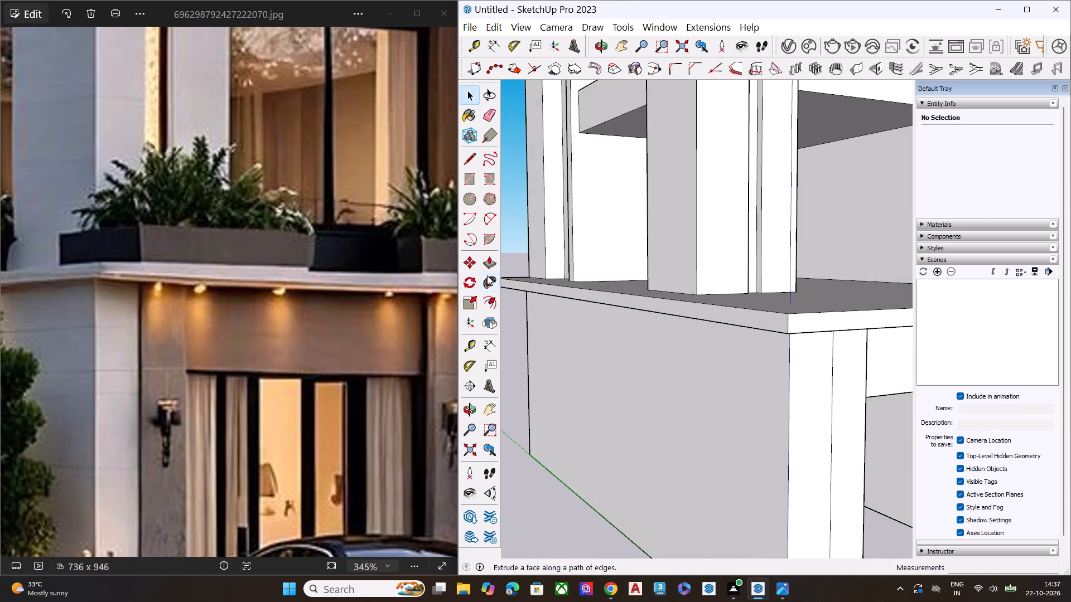
scroll(669, 329, "down", 8)
middle_click_drag(760, 343, 776, 336)
scroll(364, 363, "down", 4)
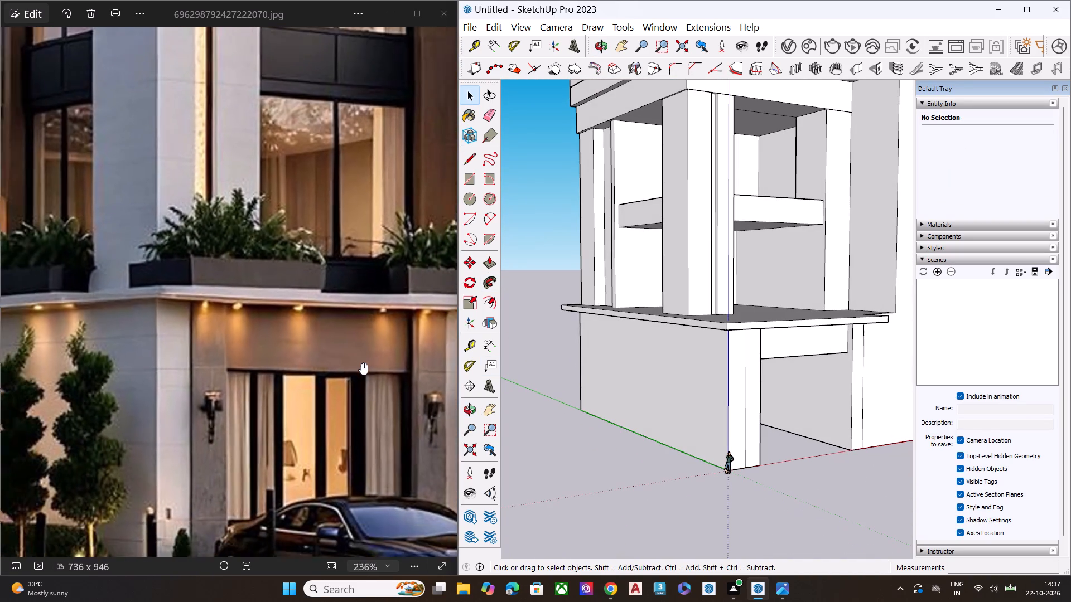
scroll(361, 363, "down", 1)
middle_click_drag(862, 357, 899, 337)
scroll(894, 341, "up", 7)
left_click(850, 352)
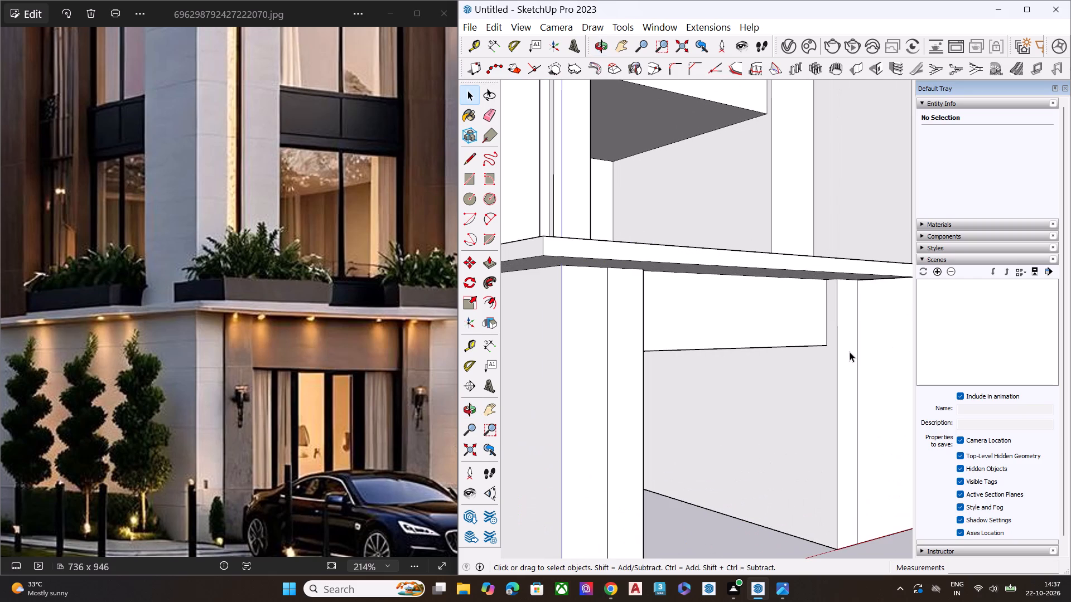
key("p")
left_click(850, 352)
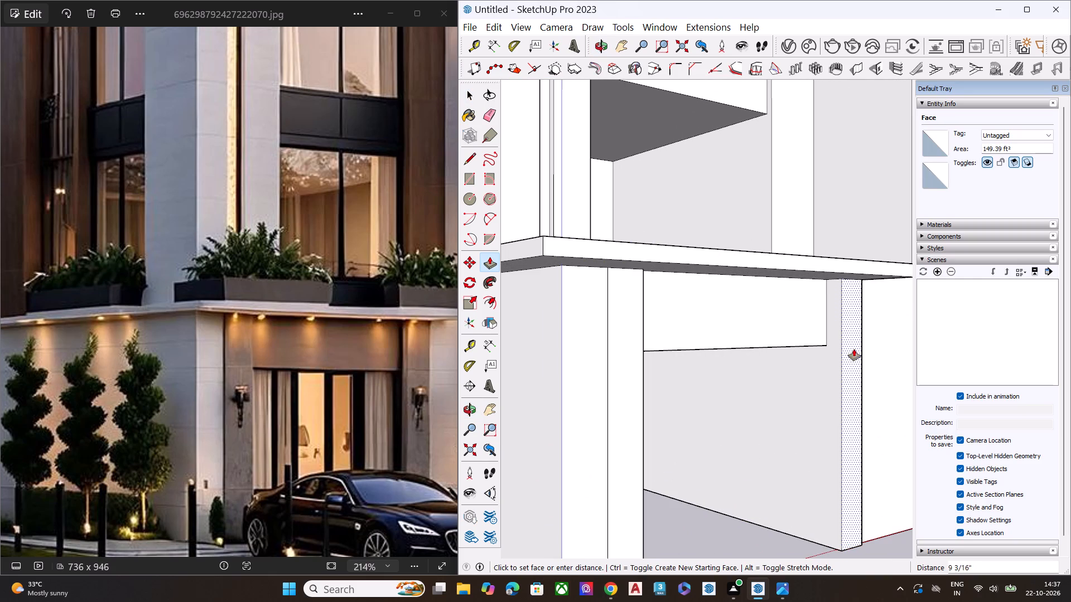
left_click(854, 349)
Push/Pull the entrance corner pillar's inner front strip inward to line up with the far pillar's recessed face, and clear the selection.
key("space")
left_click(628, 366)
key("p")
left_click(628, 366)
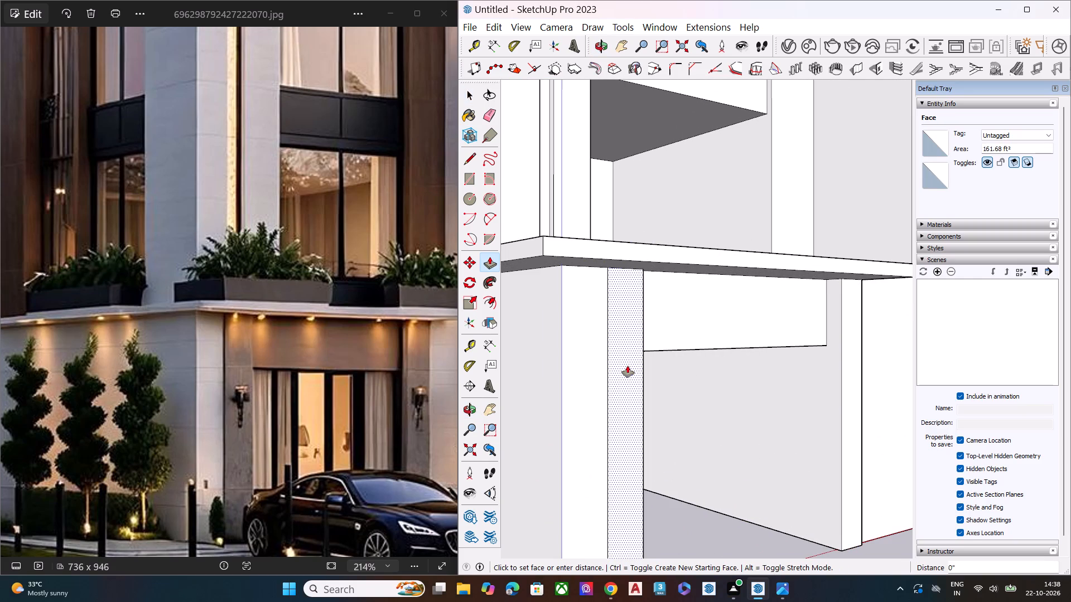
left_click(843, 349)
key("space")
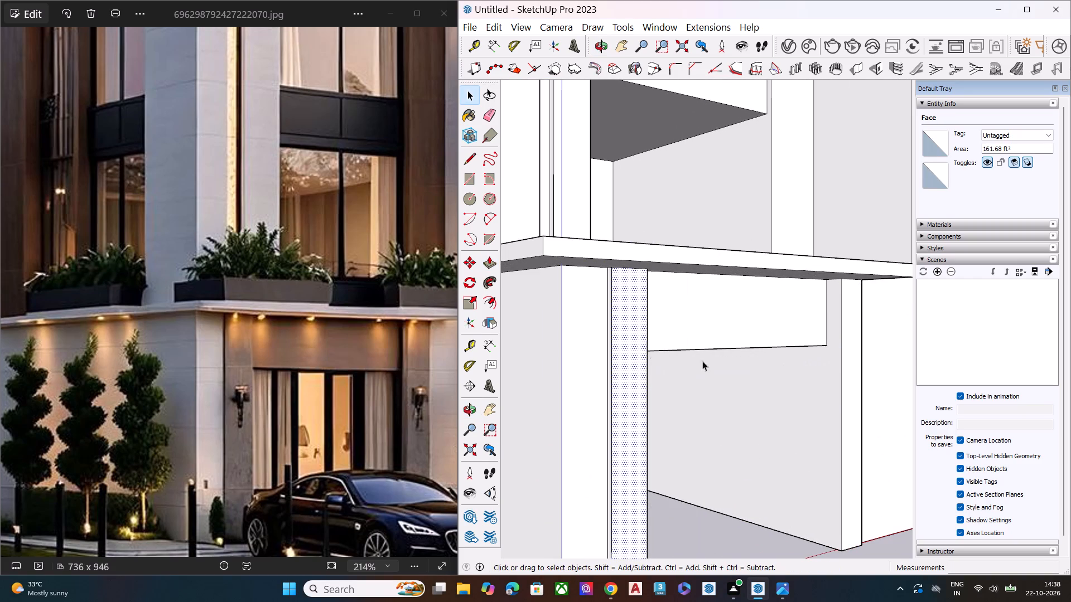
scroll(649, 349, "down", 1)
scroll(649, 349, "up", 2)
scroll(649, 349, "down", 7)
left_click(739, 479)
Examine the whole house massing and compare its entrance and upper floors with the reference photo.
middle_click_drag(814, 350, 838, 305)
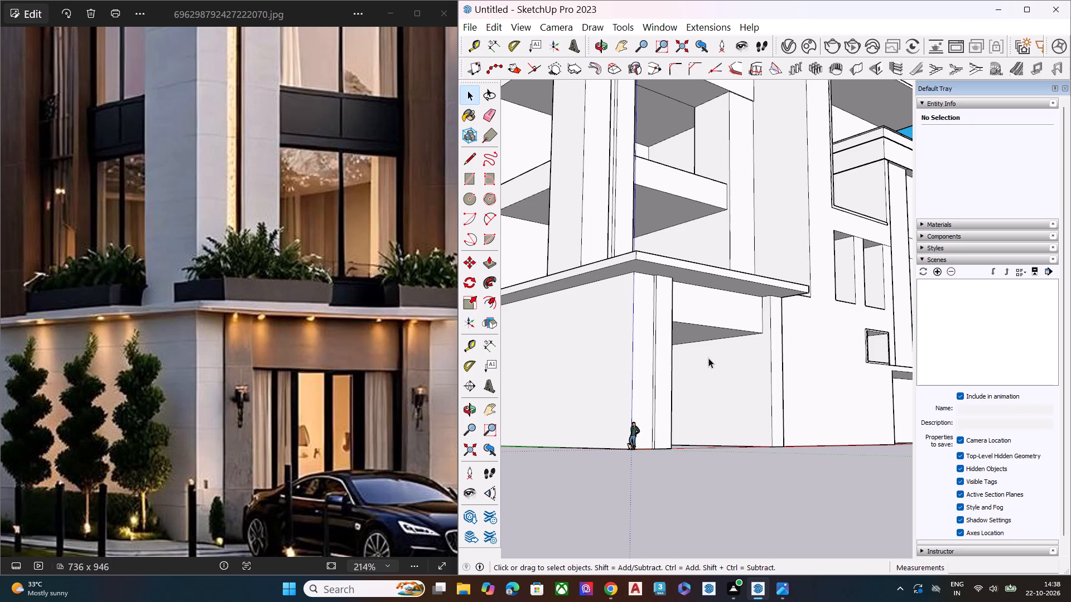
scroll(639, 322, "down", 3)
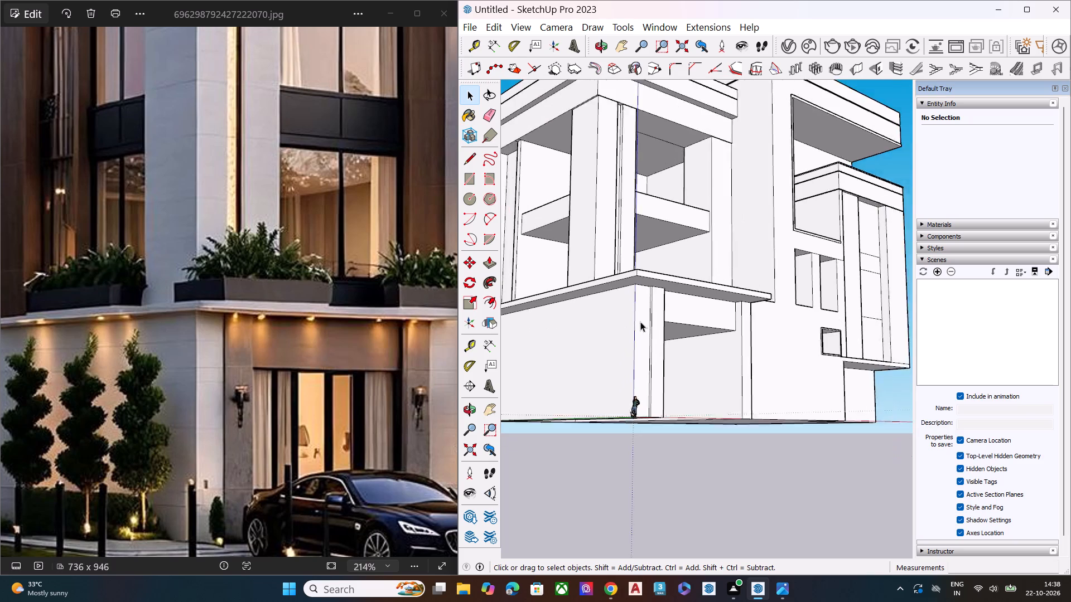
scroll(640, 322, "down", 3)
middle_click_drag(684, 283, 697, 391)
scroll(322, 322, "down", 1)
scroll(319, 324, "up", 2)
scroll(309, 330, "down", 4)
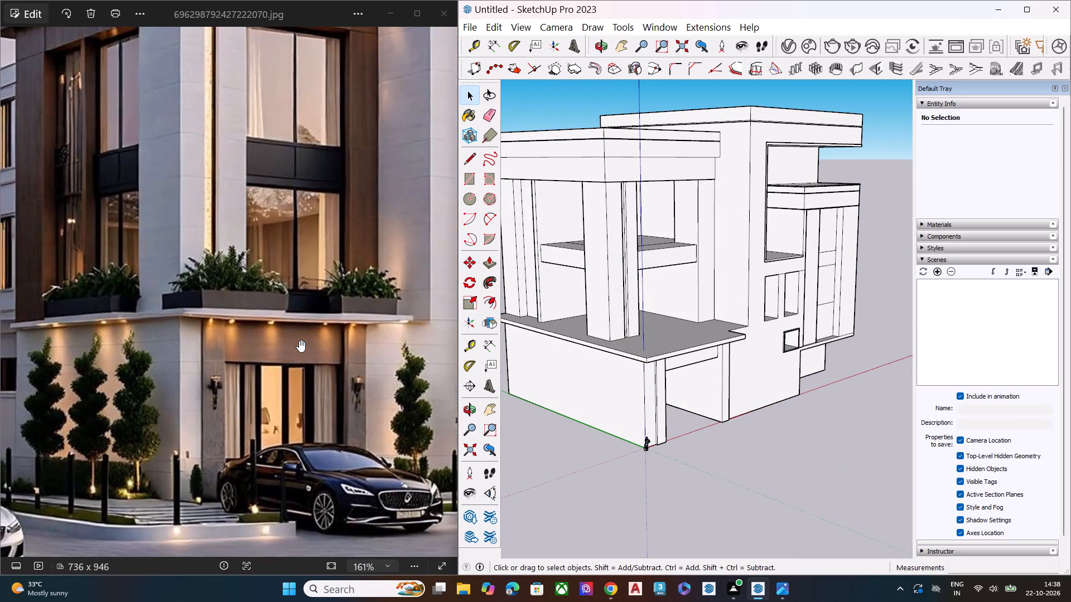
scroll(299, 340, "down", 1)
scroll(376, 322, "down", 2)
scroll(396, 325, "up", 1)
scroll(411, 329, "down", 4)
scroll(360, 325, "down", 11)
scroll(814, 72, "up", 7)
scroll(776, 111, "up", 2)
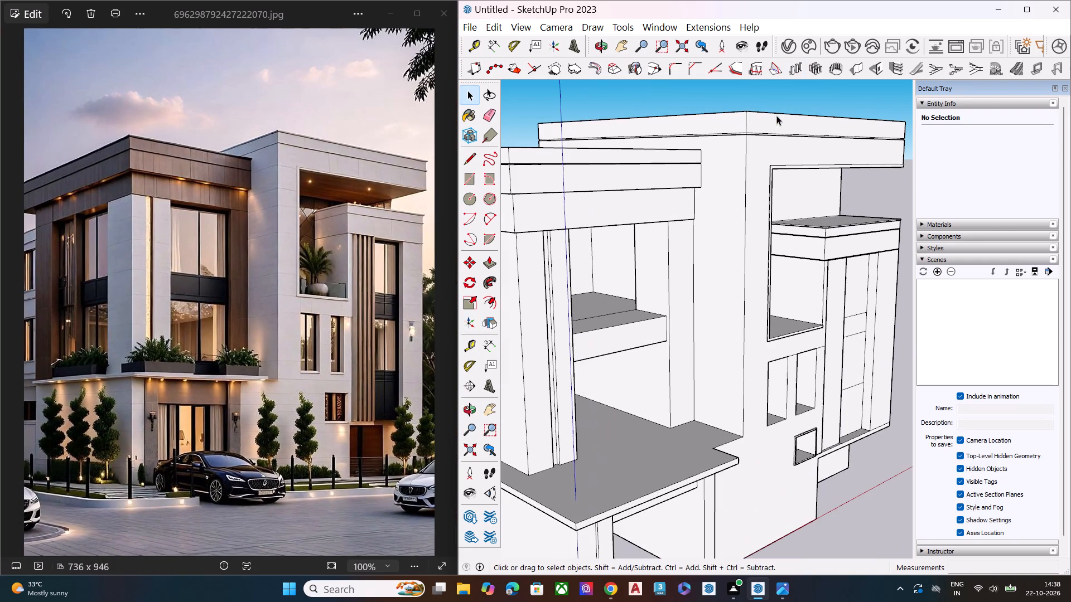
Push/Pull the tall block's roof face up about 8 11/16" as a new starting face, forming a separate top band.
middle_click_drag(826, 129, 680, 137)
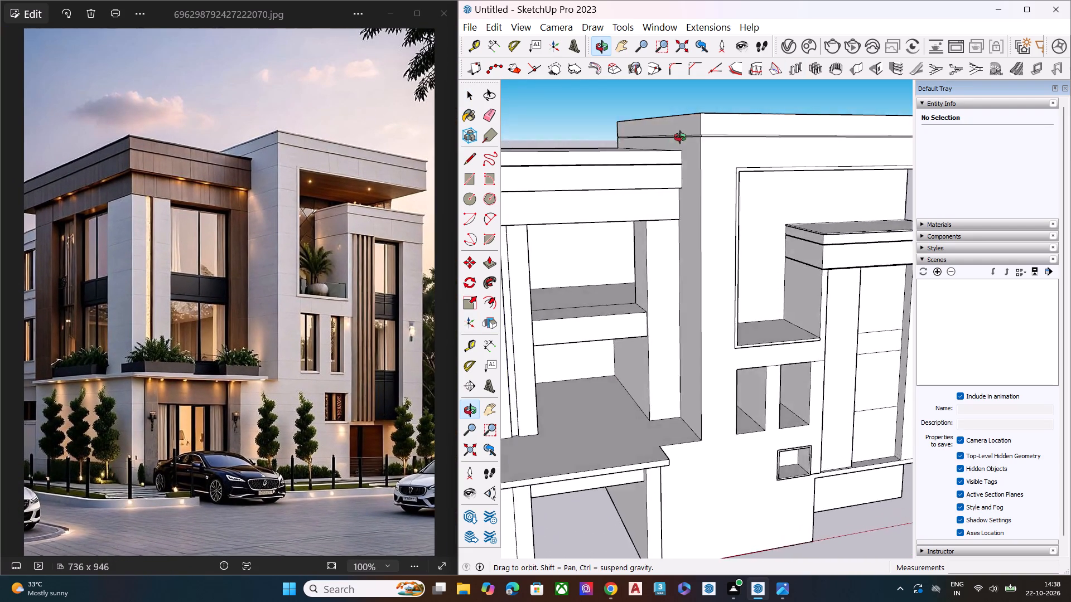
middle_click_drag(680, 137, 730, 142)
middle_click(717, 146)
scroll(713, 147, "up", 5)
middle_click(703, 149)
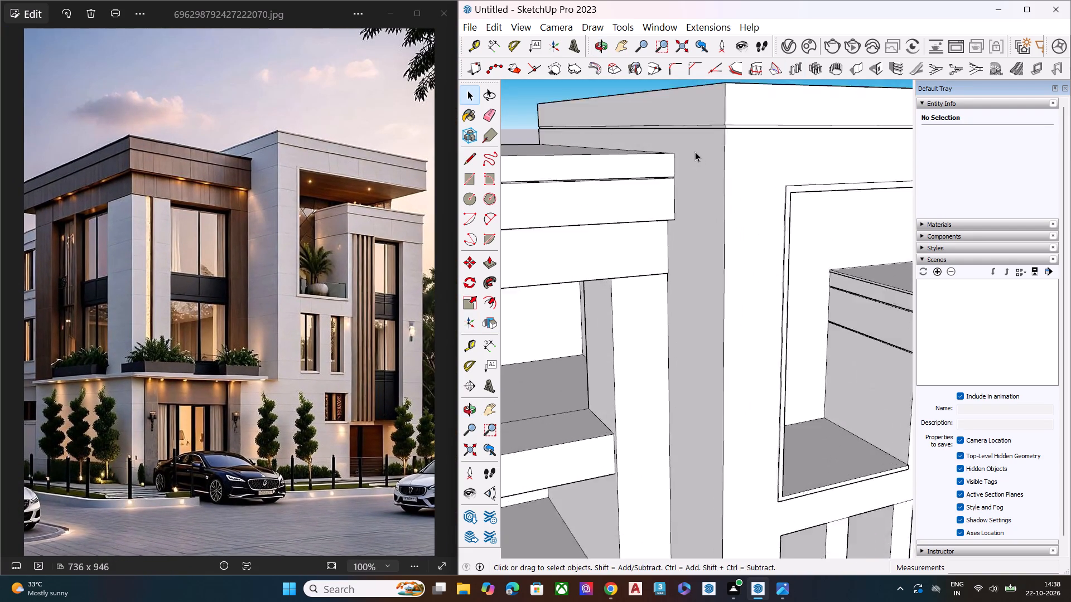
scroll(695, 152, "up", 4)
scroll(652, 151, "down", 9)
middle_click_drag(668, 137, 703, 162)
key("space")
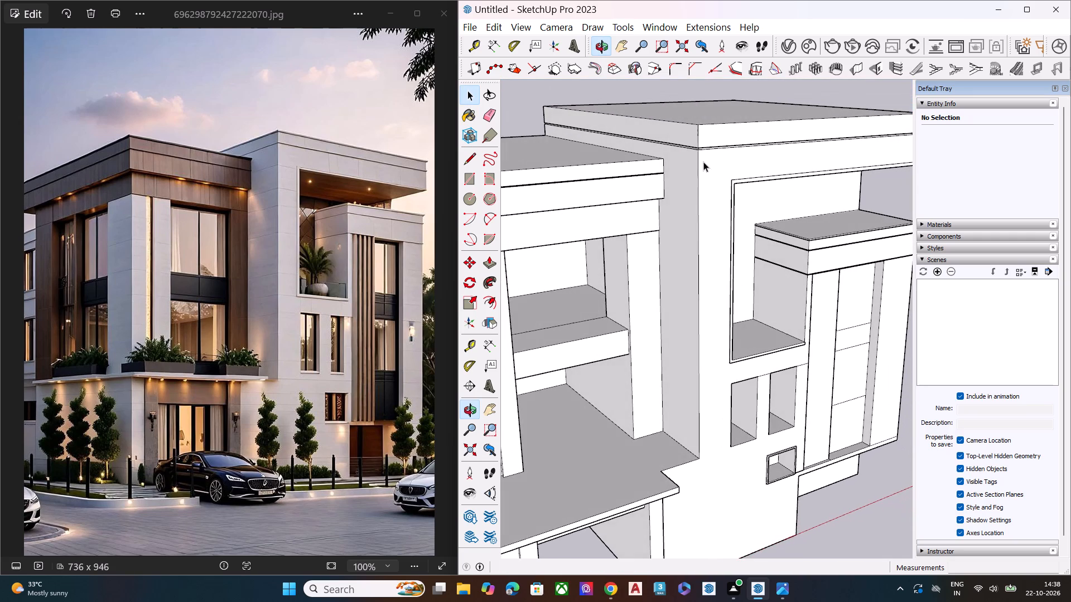
scroll(700, 143, "up", 1)
middle_click_drag(700, 143, 648, 177)
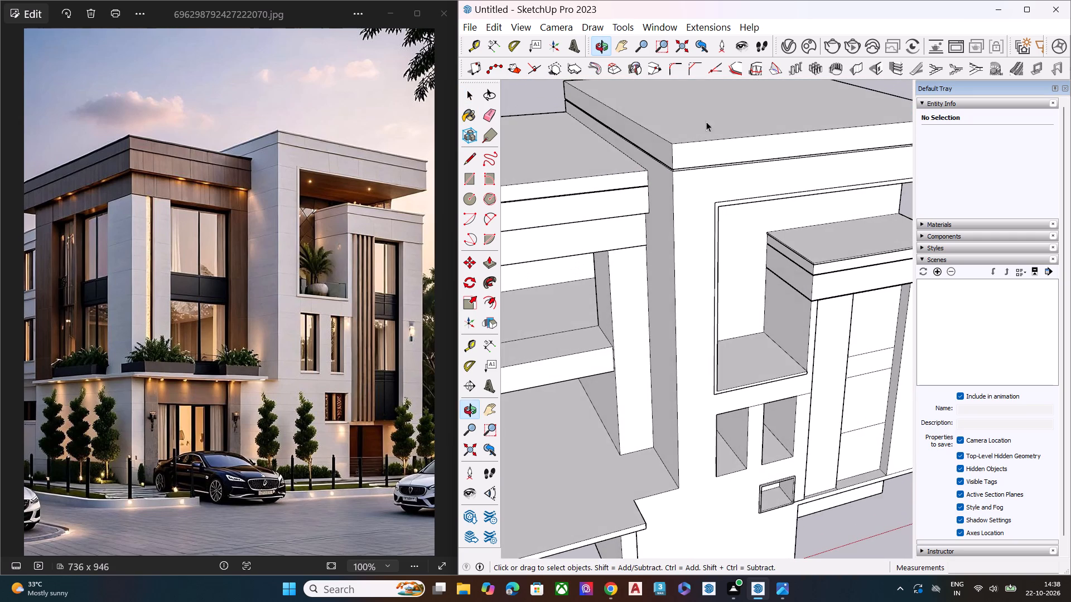
left_click(733, 100)
key("p")
left_click(731, 104)
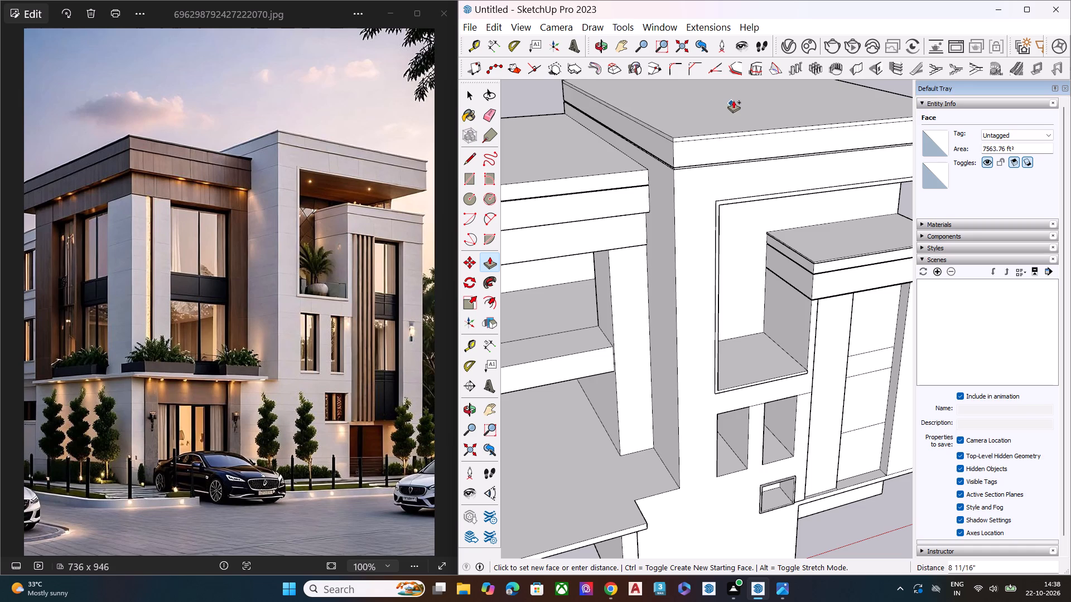
left_click(734, 99)
key("space")
Push/Pull the side face of the tall block's new top band outward about 7 1/4" to form an overhang.
middle_click_drag(652, 137, 660, 98)
scroll(660, 98, "up", 6)
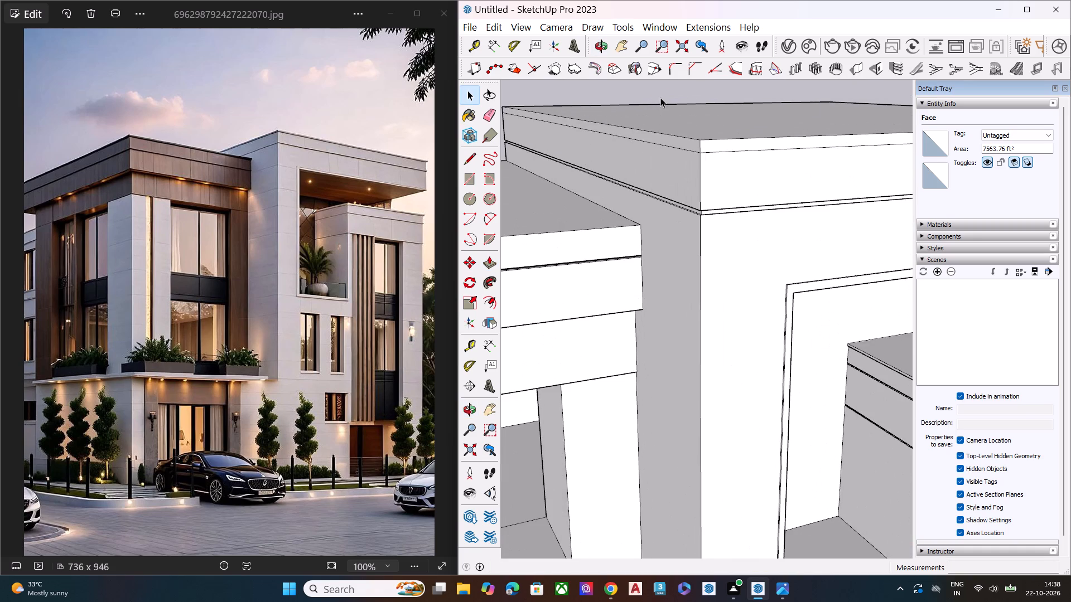
scroll(707, 147, "up", 7)
scroll(693, 137, "down", 1)
scroll(692, 138, "up", 2)
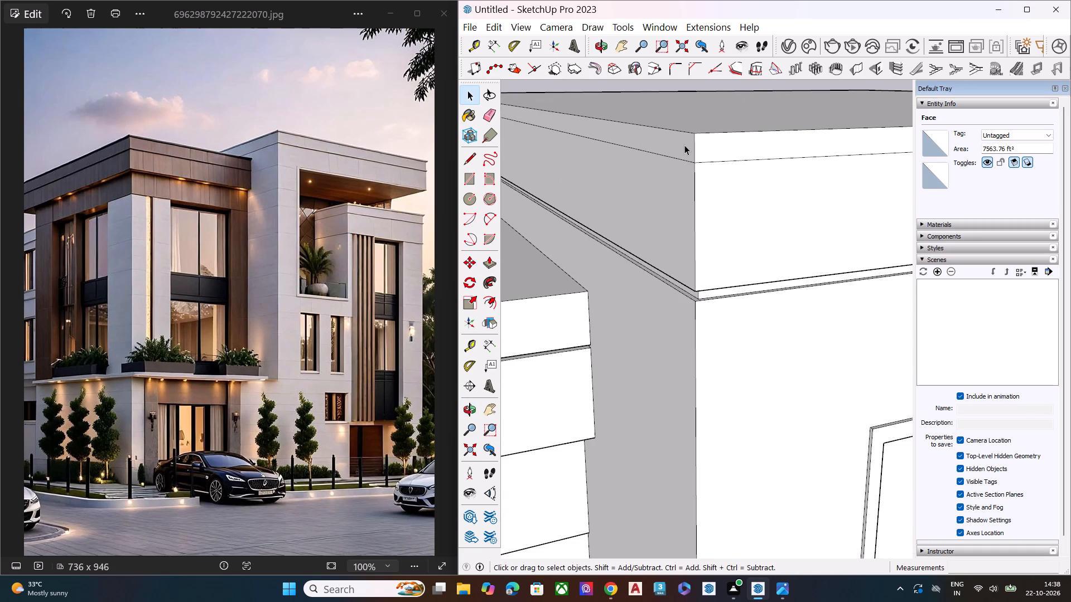
left_click(684, 145)
key("p")
left_click(684, 145)
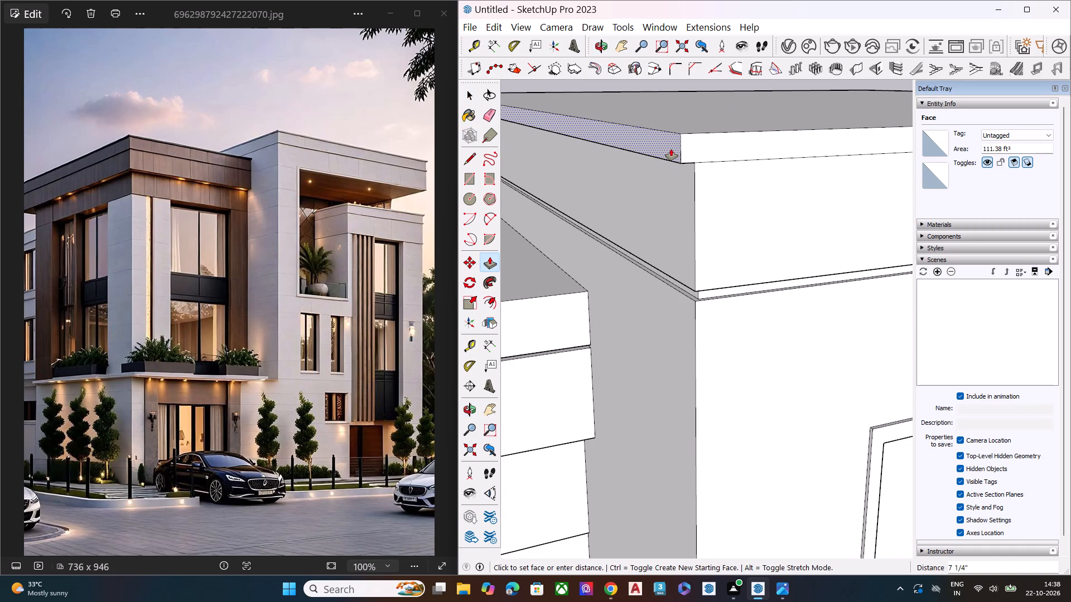
left_click(671, 149)
key("space")
Push/Pull the front face of the tall block's top band outward so the overhang wraps around the corner.
left_click(693, 144)
key("p")
left_click(696, 146)
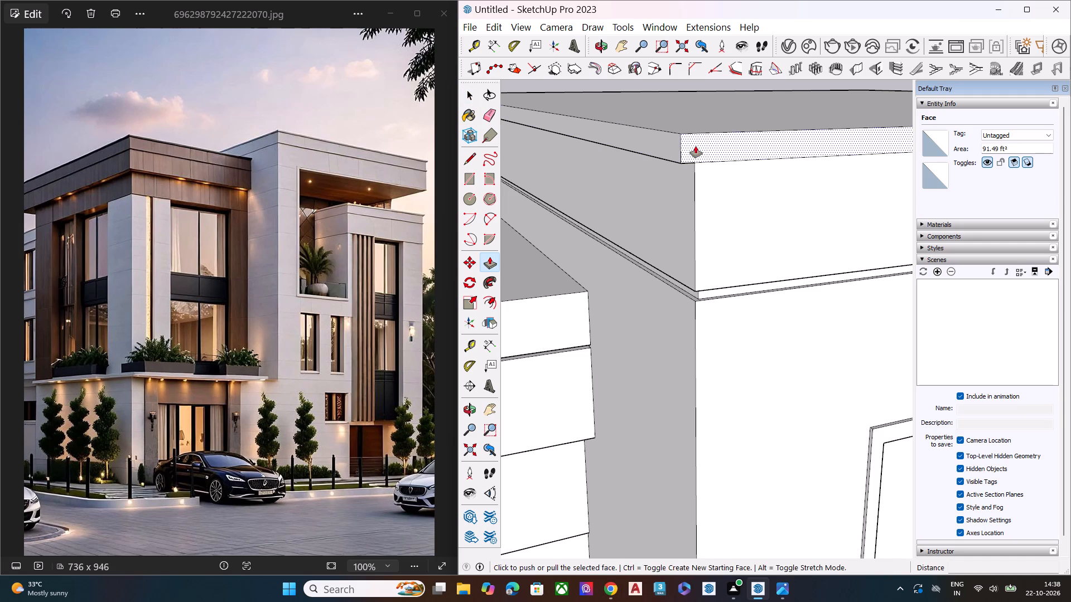
left_click(705, 157)
key("space")
Push/Pull the front and side faces of the top band slightly back inward to adjust the overhang at the corner.
middle_click_drag(717, 132, 770, 6)
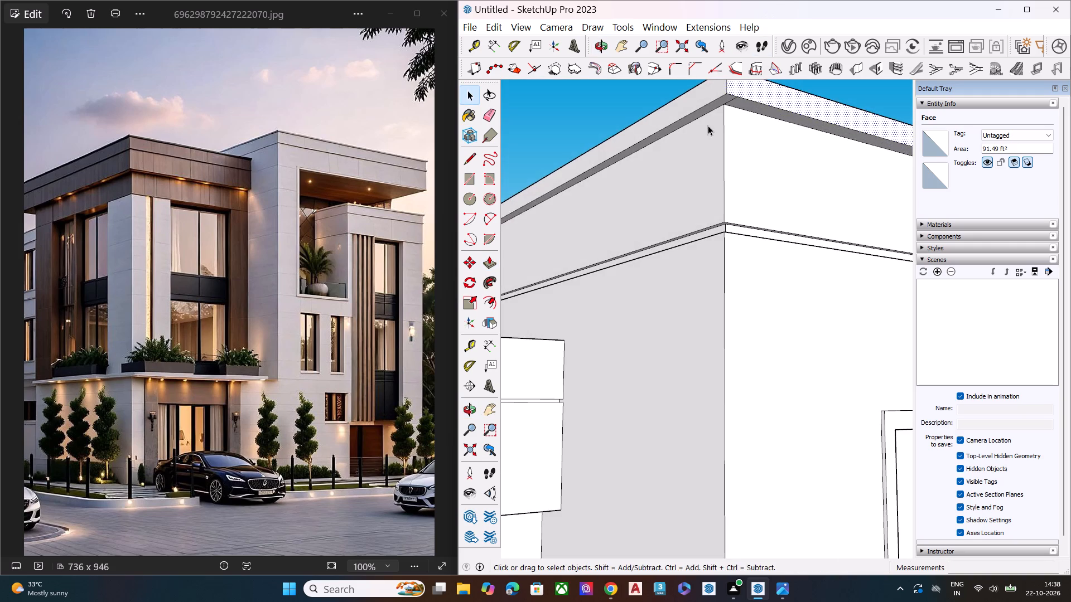
scroll(692, 143, "down", 4)
middle_click_drag(741, 97, 799, 60)
scroll(784, 86, "up", 11)
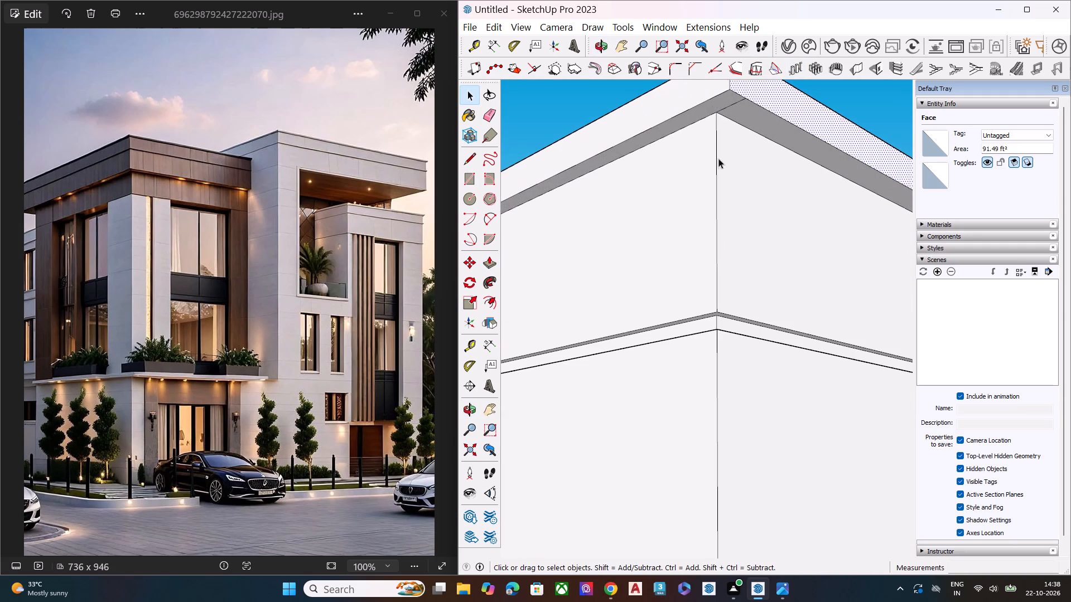
scroll(711, 163, "down", 6)
middle_click_drag(709, 157, 774, 134)
key("p")
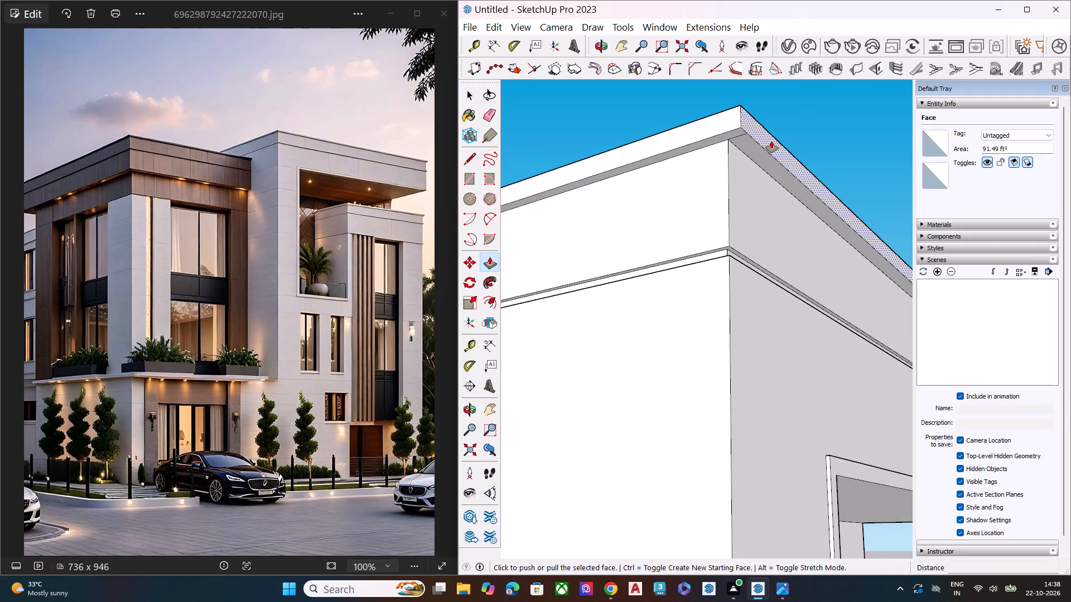
left_click(771, 141)
left_click(766, 144)
key("space")
left_click(712, 128)
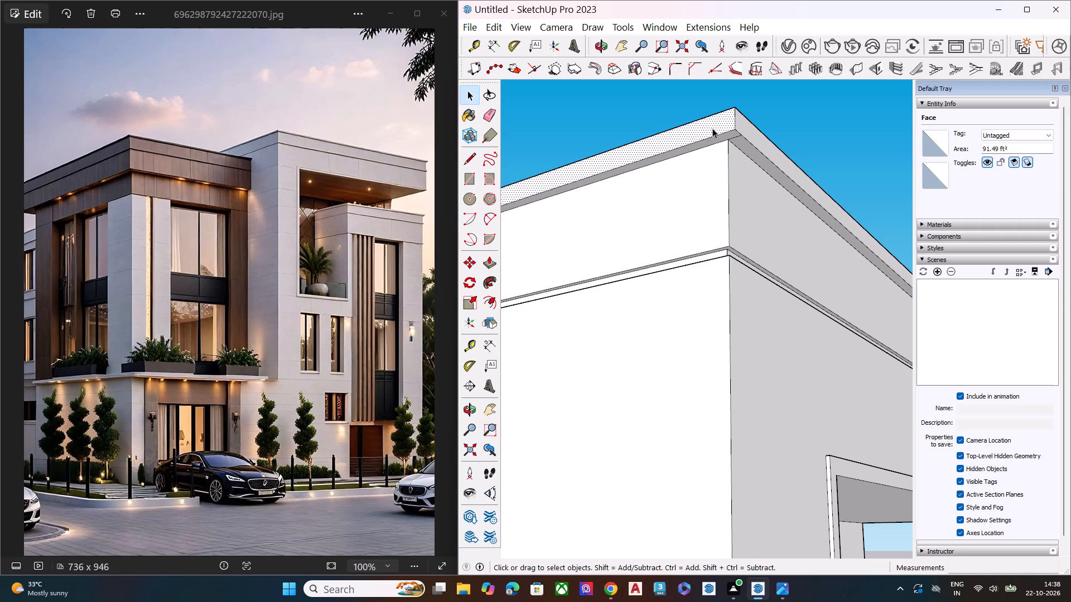
key("p")
left_click(712, 128)
left_click(713, 130)
key("space")
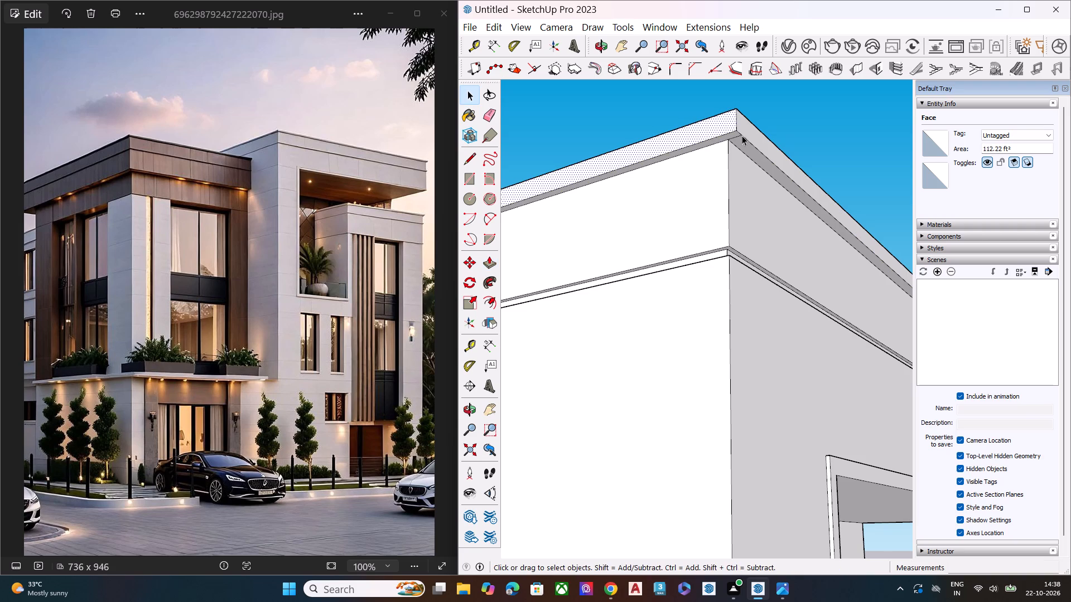
Erase the short leftover edge on the underside of the roof band's overhang at the corner.
middle_click_drag(752, 117, 758, 55)
scroll(758, 55, "up", 7)
scroll(744, 141, "down", 1)
scroll(741, 143, "up", 1)
middle_click_drag(708, 153, 687, 95)
scroll(687, 174, "up", 2)
scroll(694, 210, "down", 1)
scroll(694, 210, "up", 3)
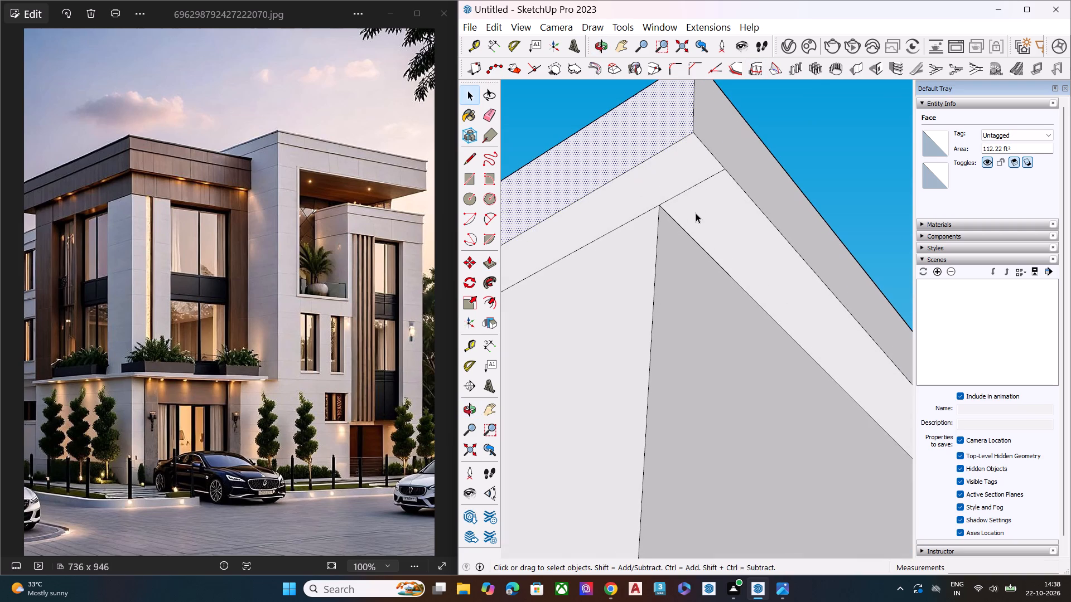
key("e")
left_click(704, 181)
Examine the roof band along the tall block and the whole house massing against the reference photo.
scroll(647, 191, "down", 2)
scroll(644, 191, "up", 1)
scroll(644, 191, "down", 5)
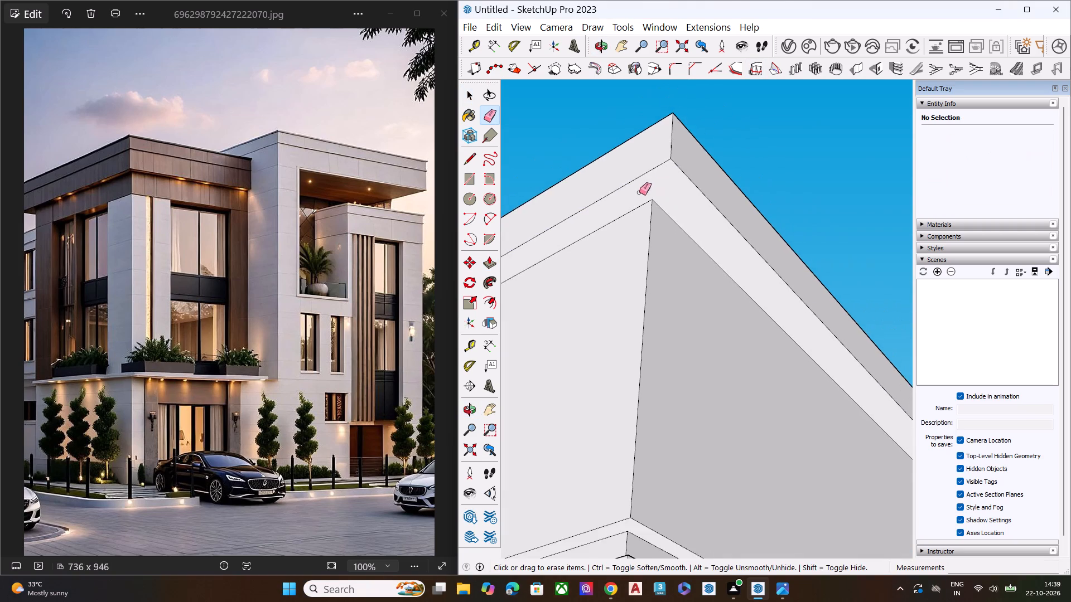
scroll(649, 175, "down", 5)
scroll(649, 176, "up", 1)
scroll(649, 177, "down", 1)
scroll(649, 177, "up", 2)
scroll(649, 177, "down", 9)
scroll(658, 174, "up", 3)
scroll(658, 174, "down", 10)
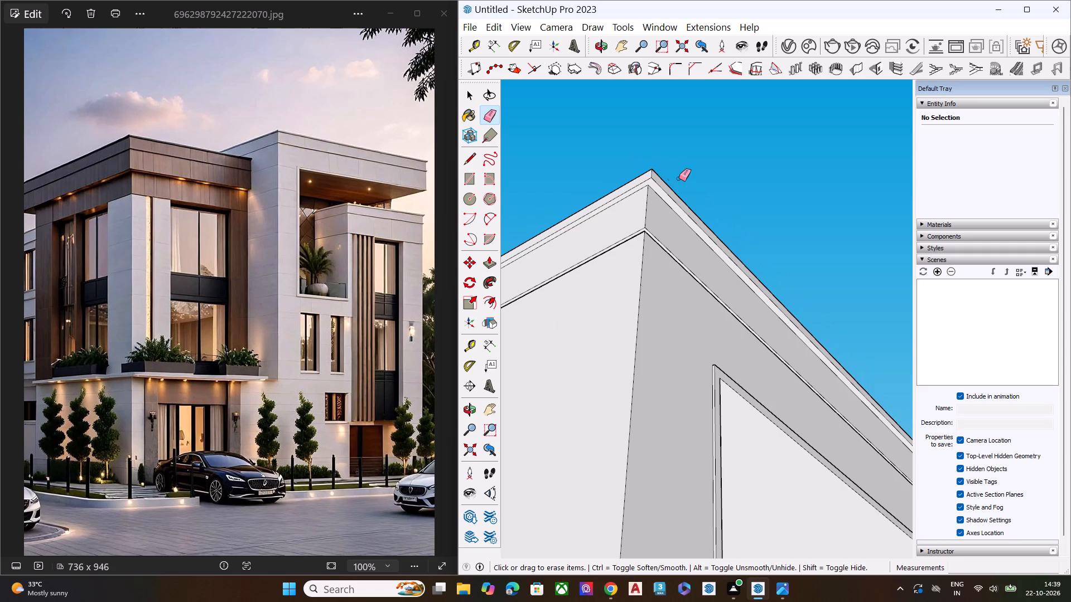
middle_click_drag(679, 178, 544, 285)
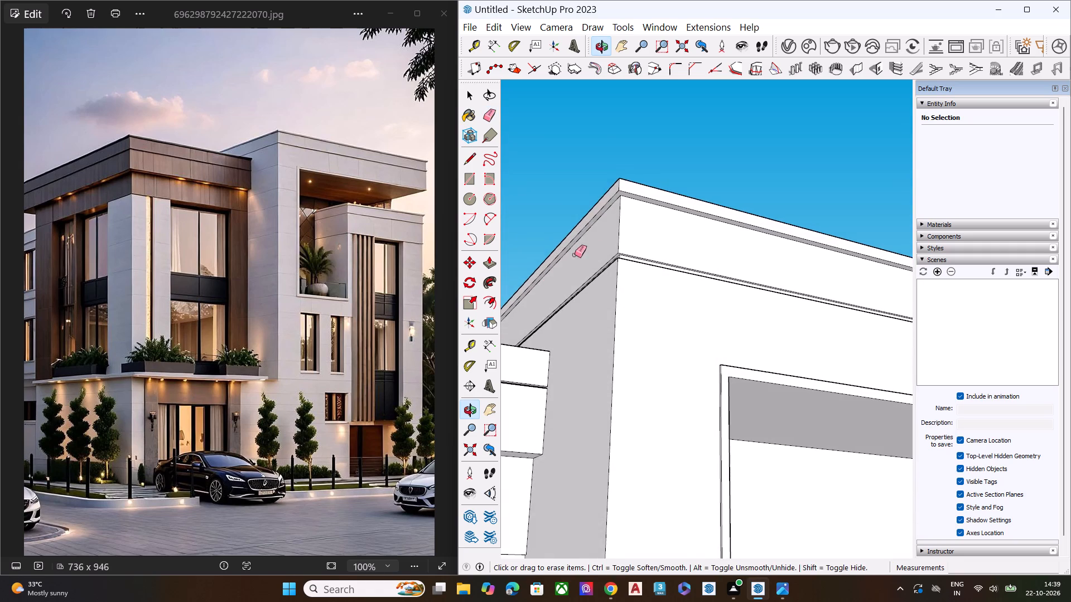
scroll(614, 212, "down", 15)
scroll(785, 246, "up", 9)
scroll(851, 247, "up", 7)
scroll(852, 247, "down", 1)
scroll(852, 247, "up", 4)
key("space")
left_click(853, 179)
double_click(853, 179)
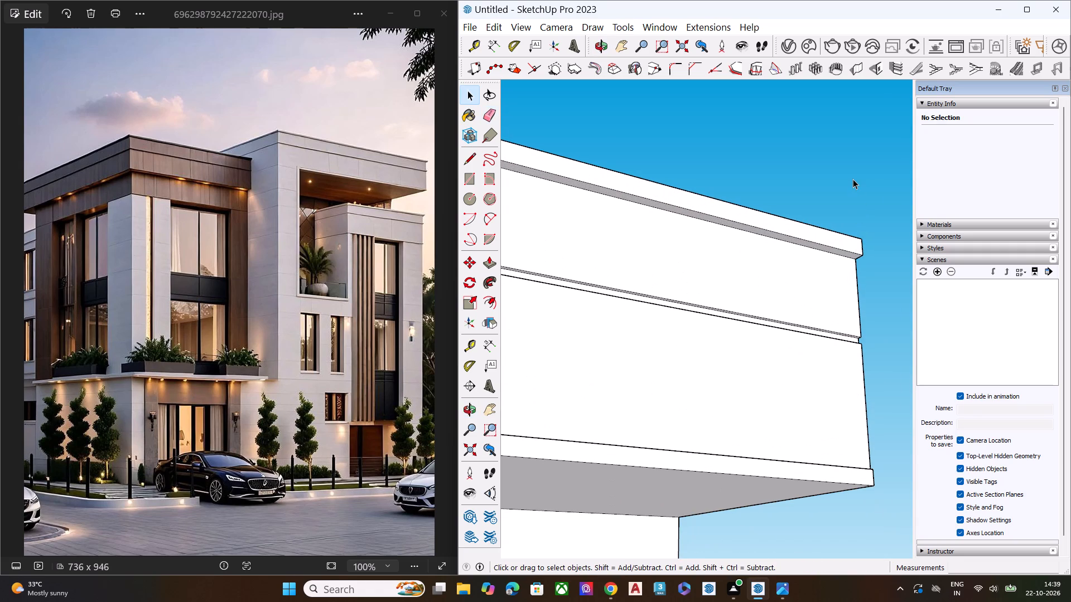
key("space")
scroll(816, 186, "down", 4)
scroll(788, 193, "up", 1)
scroll(788, 194, "down", 3)
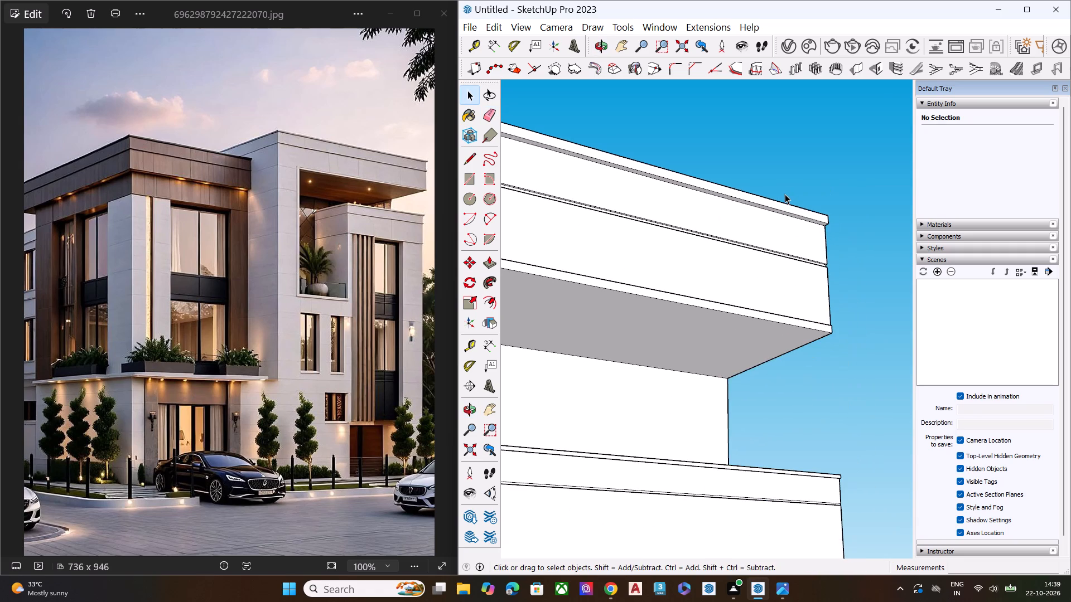
scroll(785, 194, "down", 17)
middle_click_drag(775, 223, 794, 325)
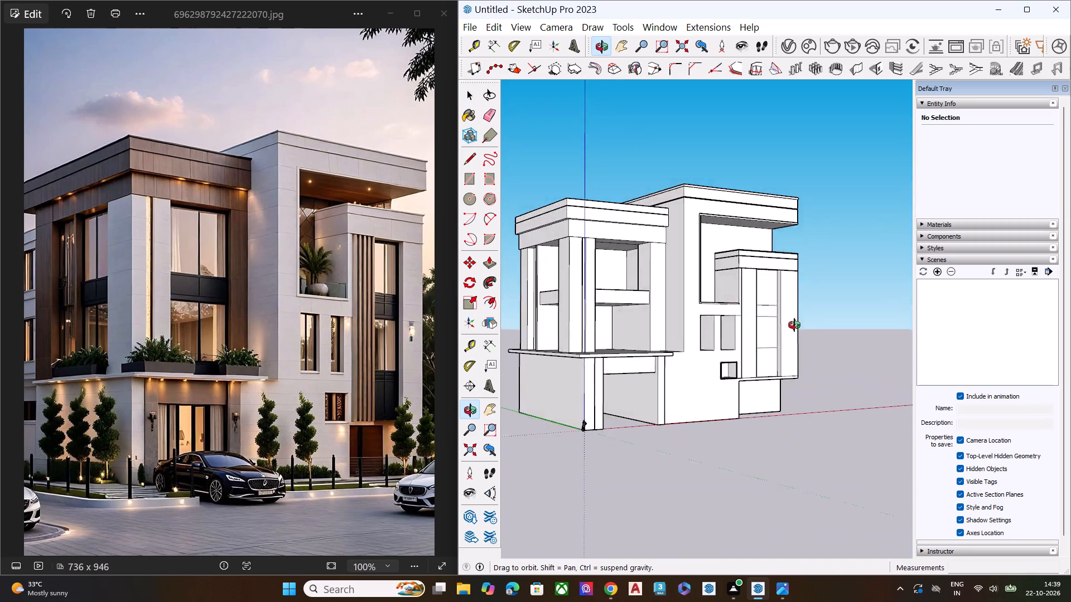
middle_click_drag(794, 325, 823, 368)
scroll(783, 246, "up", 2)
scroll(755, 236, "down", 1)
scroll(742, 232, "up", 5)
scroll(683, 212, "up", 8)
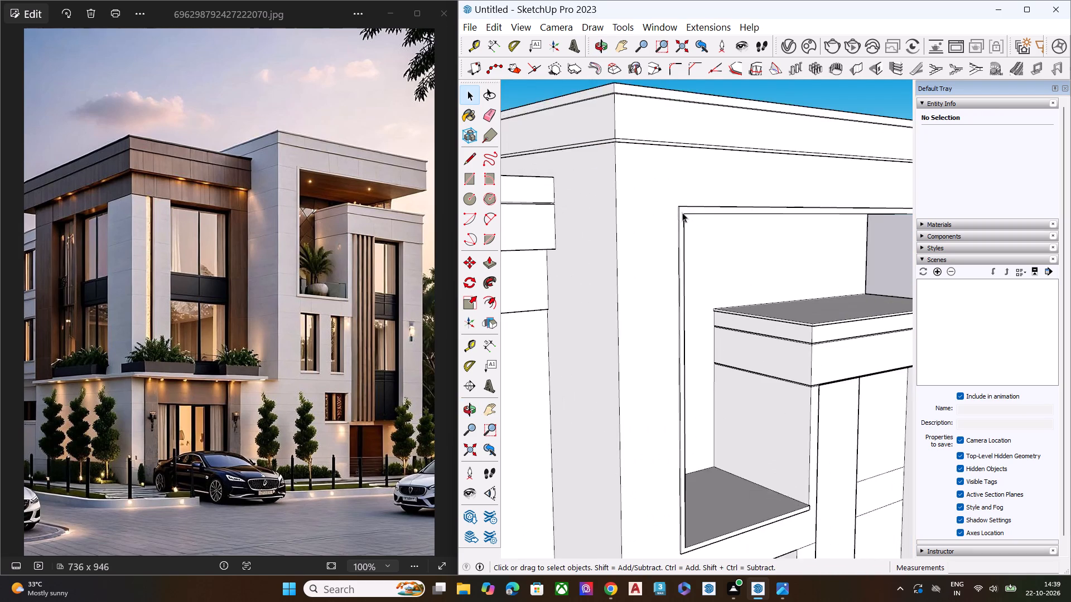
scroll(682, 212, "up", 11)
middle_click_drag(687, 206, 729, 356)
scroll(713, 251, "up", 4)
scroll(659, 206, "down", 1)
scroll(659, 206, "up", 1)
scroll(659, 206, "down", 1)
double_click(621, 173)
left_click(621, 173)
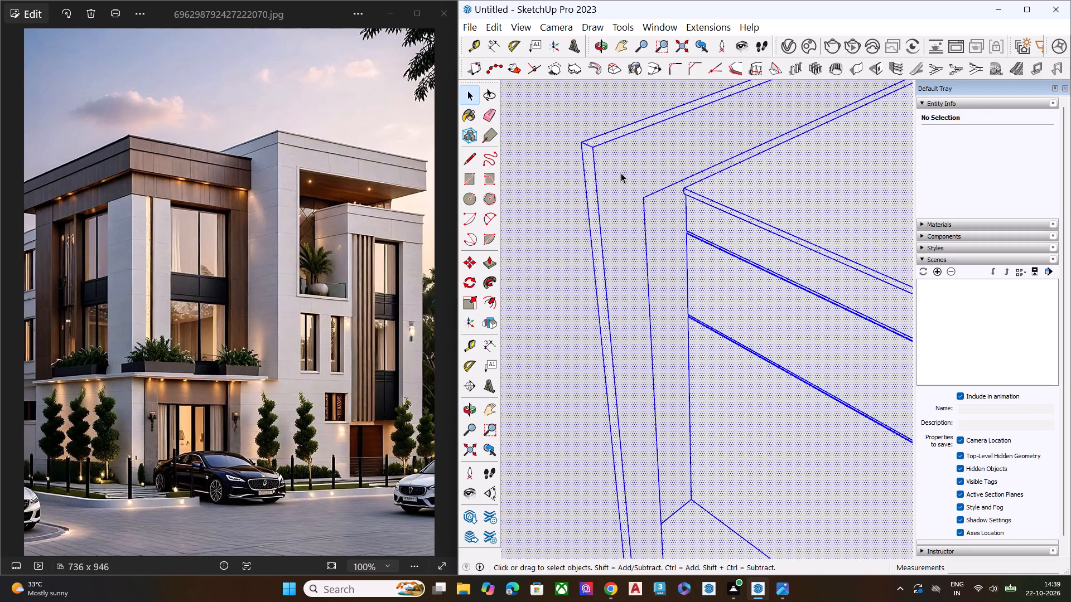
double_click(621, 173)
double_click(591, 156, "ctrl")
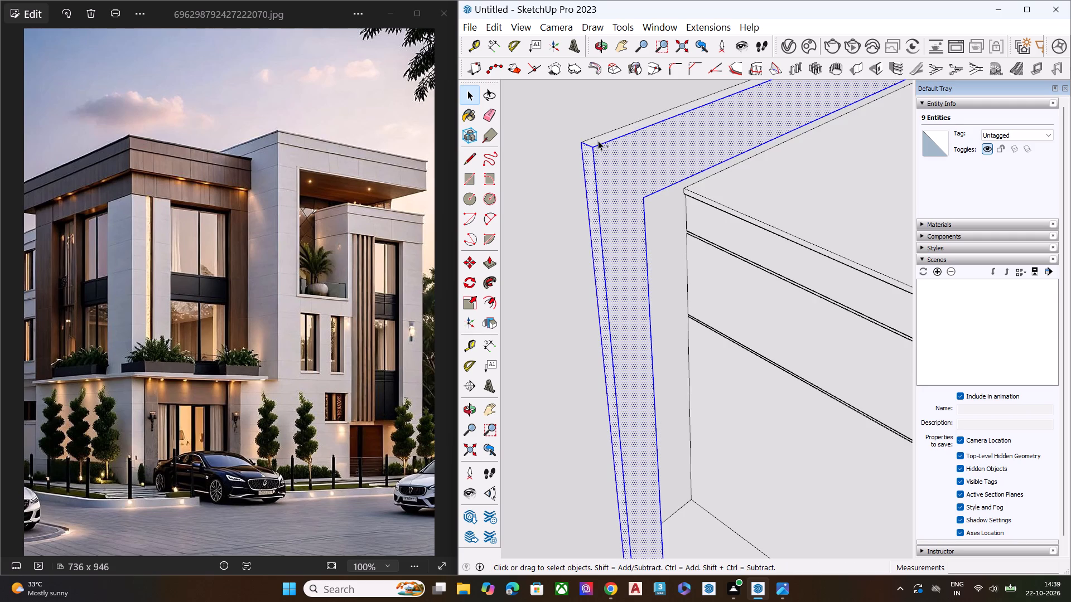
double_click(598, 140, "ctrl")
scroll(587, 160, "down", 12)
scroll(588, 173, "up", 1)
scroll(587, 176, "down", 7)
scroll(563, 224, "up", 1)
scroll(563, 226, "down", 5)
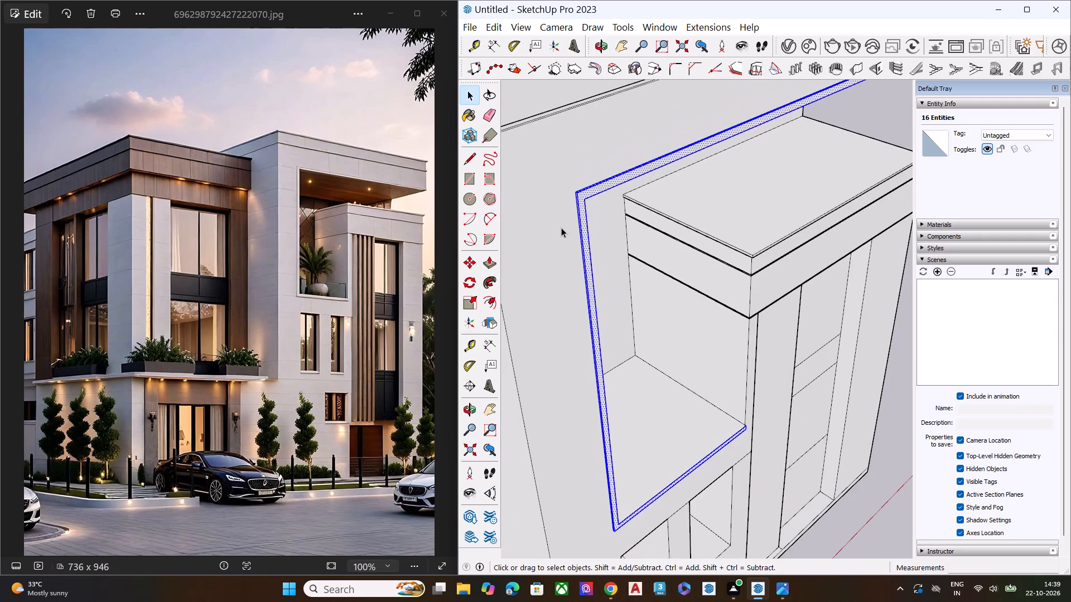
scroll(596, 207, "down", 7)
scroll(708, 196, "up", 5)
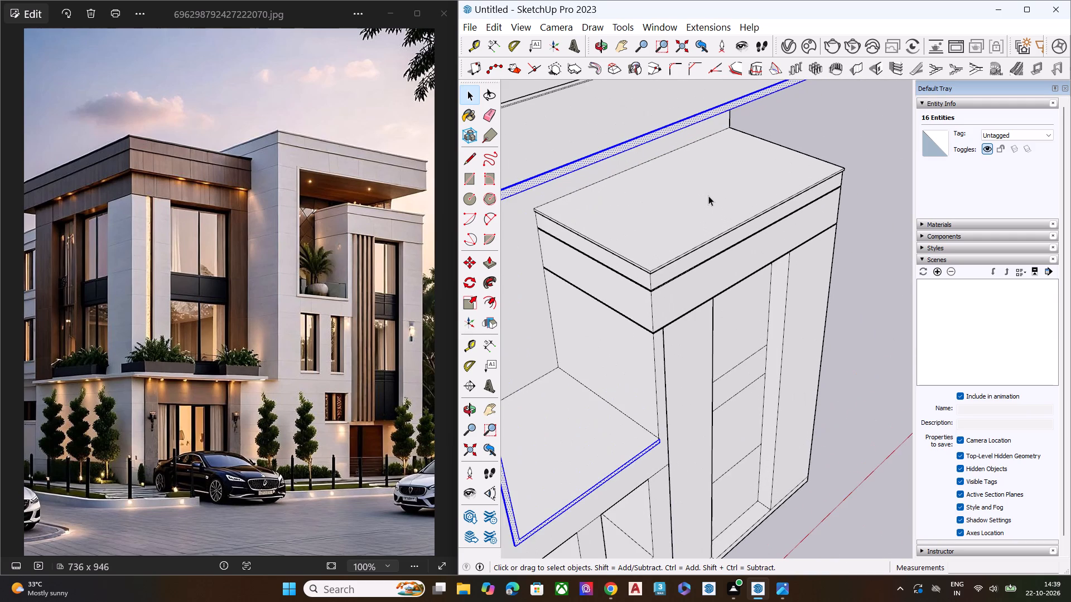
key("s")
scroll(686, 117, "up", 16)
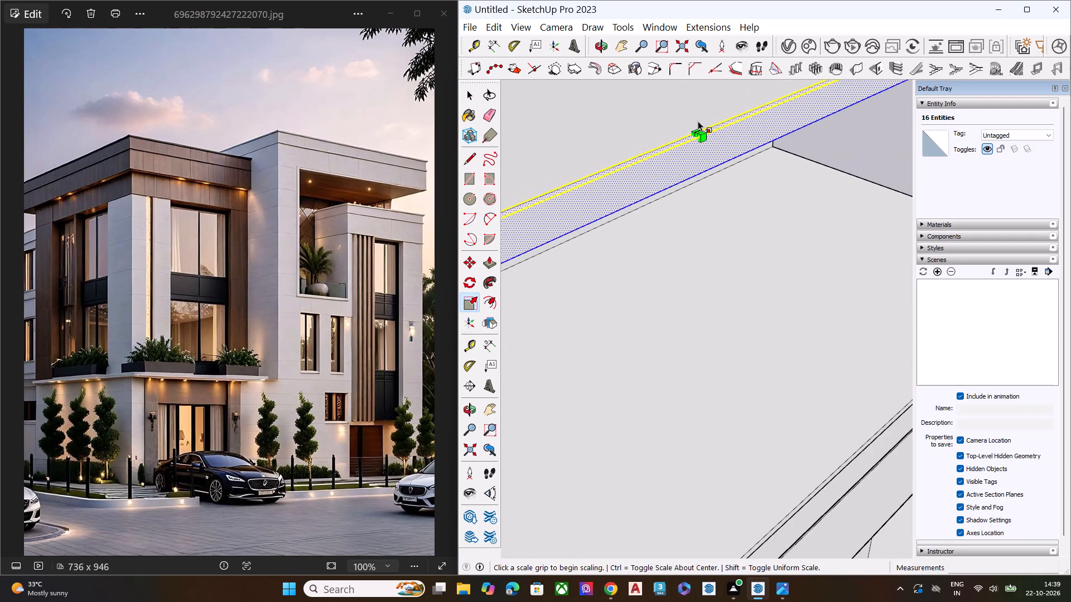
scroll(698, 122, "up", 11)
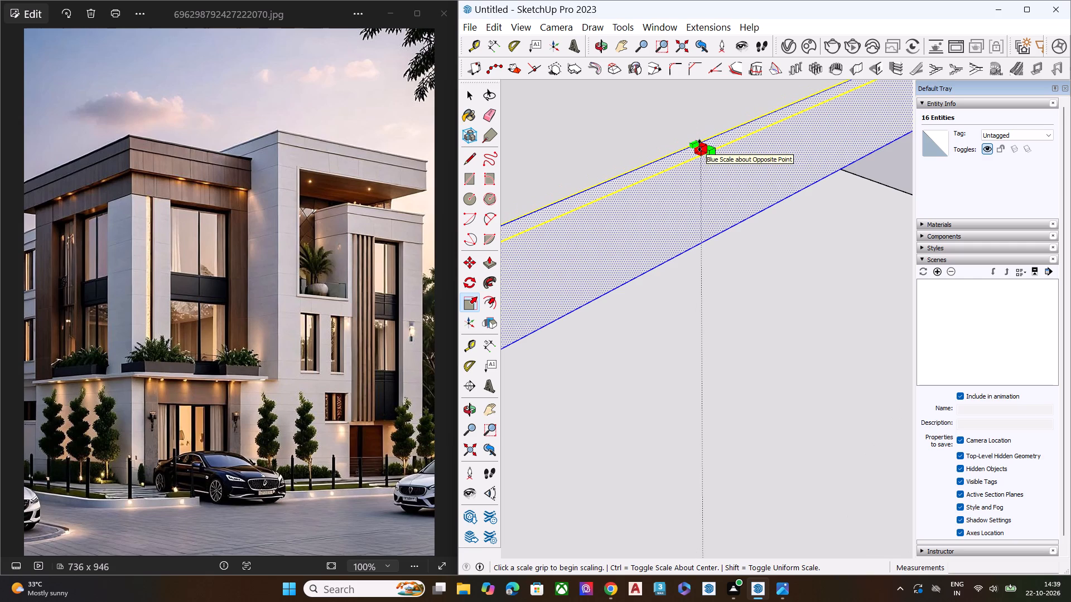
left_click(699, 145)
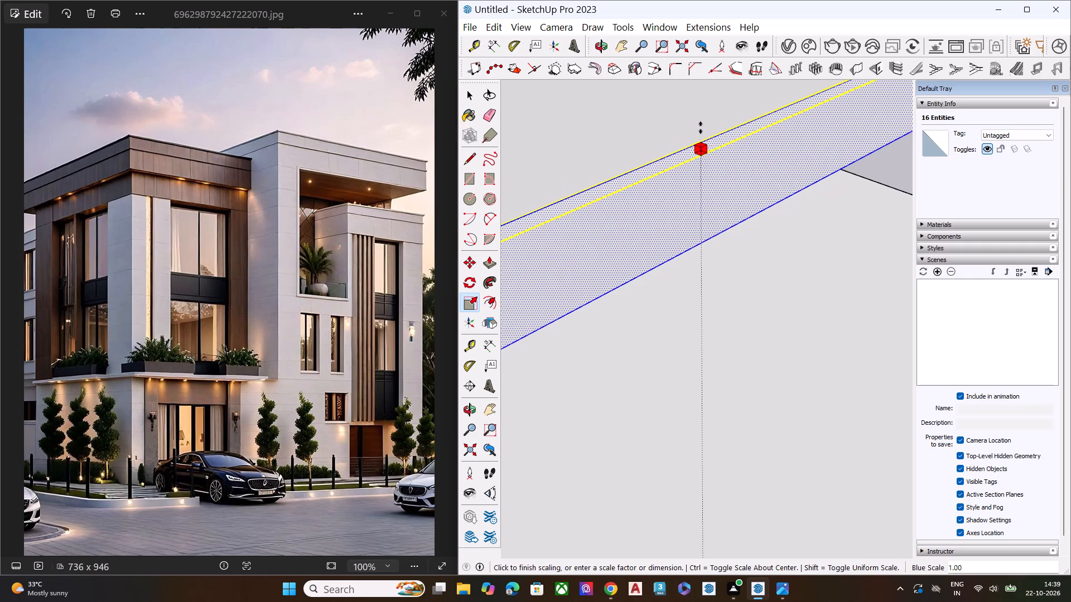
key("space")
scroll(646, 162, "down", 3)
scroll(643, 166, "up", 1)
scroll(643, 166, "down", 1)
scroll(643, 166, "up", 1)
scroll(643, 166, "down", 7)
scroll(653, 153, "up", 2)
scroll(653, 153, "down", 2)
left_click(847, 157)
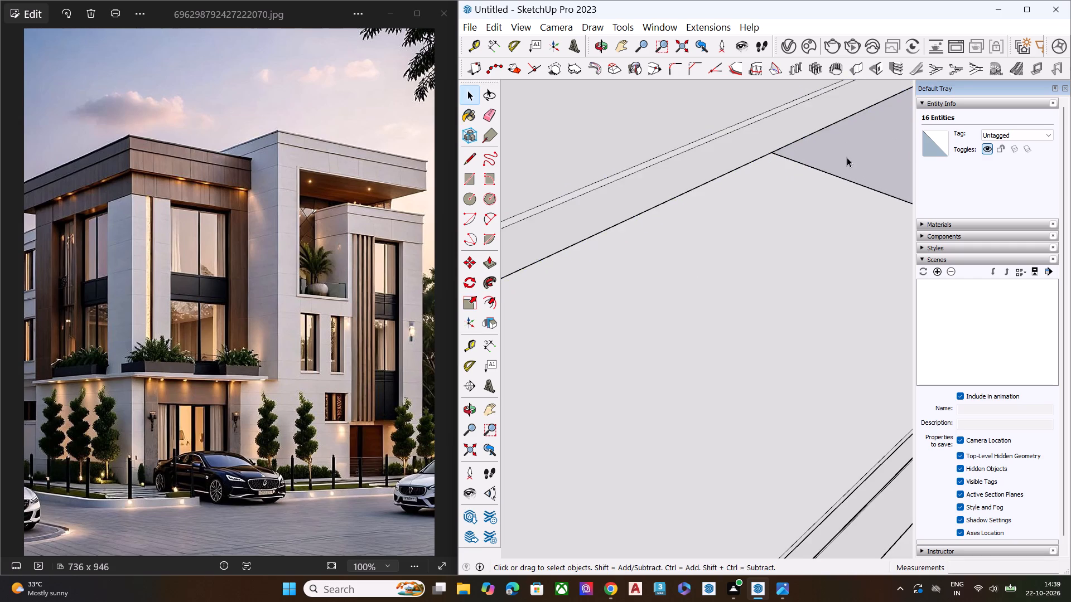
Examine the tall block's balcony opening and projecting side volume from the side and front against the reference photo.
scroll(624, 120, "down", 2)
scroll(624, 120, "up", 1)
scroll(623, 120, "down", 3)
scroll(623, 121, "up", 1)
scroll(623, 121, "down", 8)
scroll(654, 116, "up", 1)
scroll(656, 118, "down", 13)
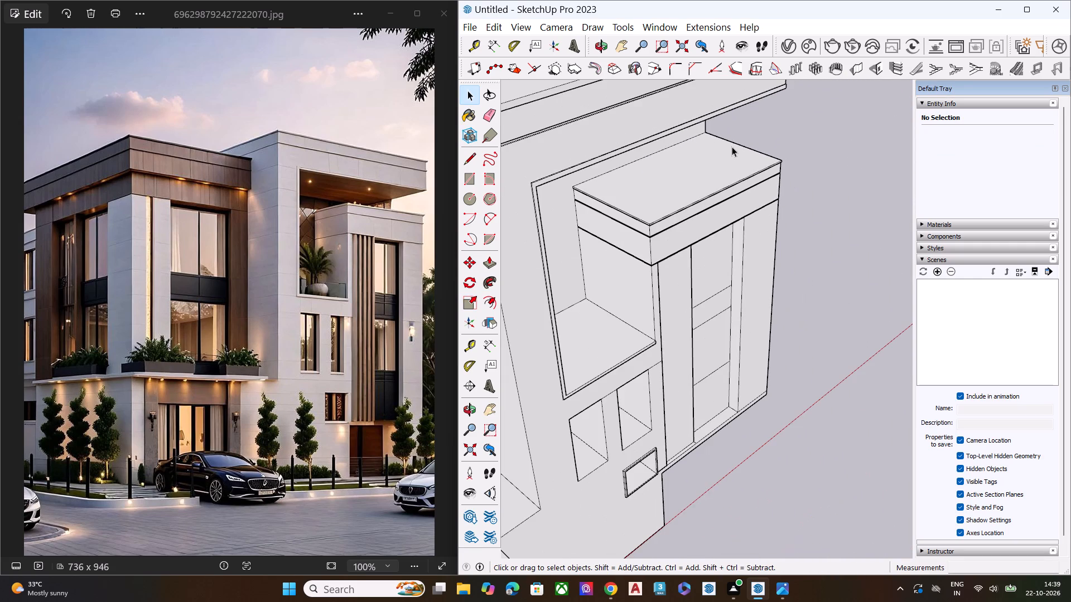
middle_click_drag(732, 147, 435, 127)
middle_click_drag(780, 153, 563, 166)
scroll(624, 167, "down", 7)
left_click(635, 380)
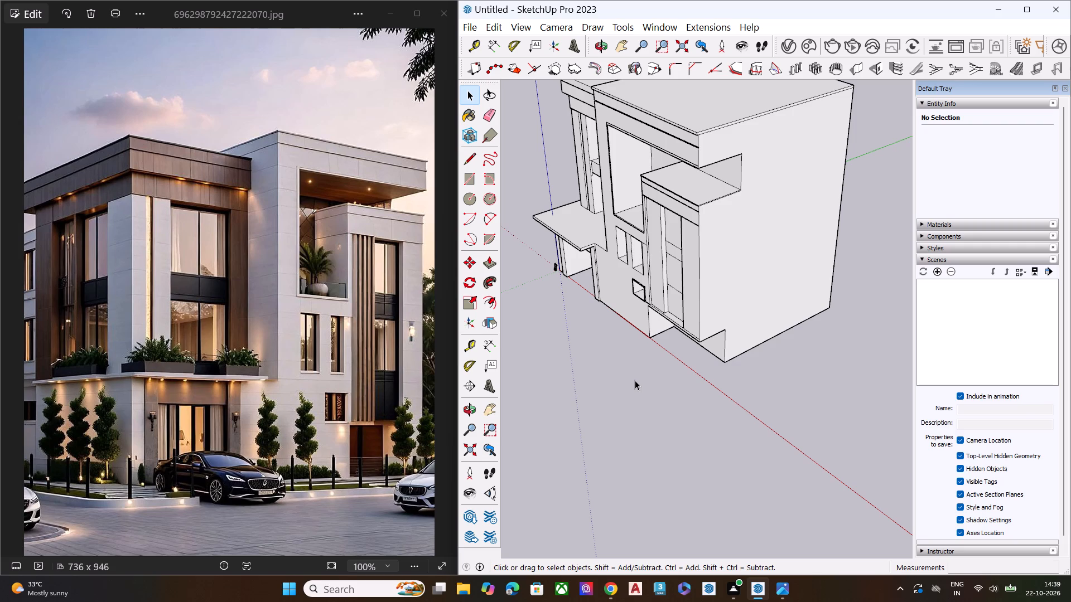
key("space")
middle_click_drag(683, 216, 873, 101)
scroll(687, 202, "up", 1)
scroll(821, 207, "down", 5)
middle_click_drag(707, 200, 806, 171)
scroll(718, 215, "up", 3)
scroll(693, 227, "down", 4)
middle_click_drag(628, 247, 616, 255)
scroll(628, 111, "up", 6)
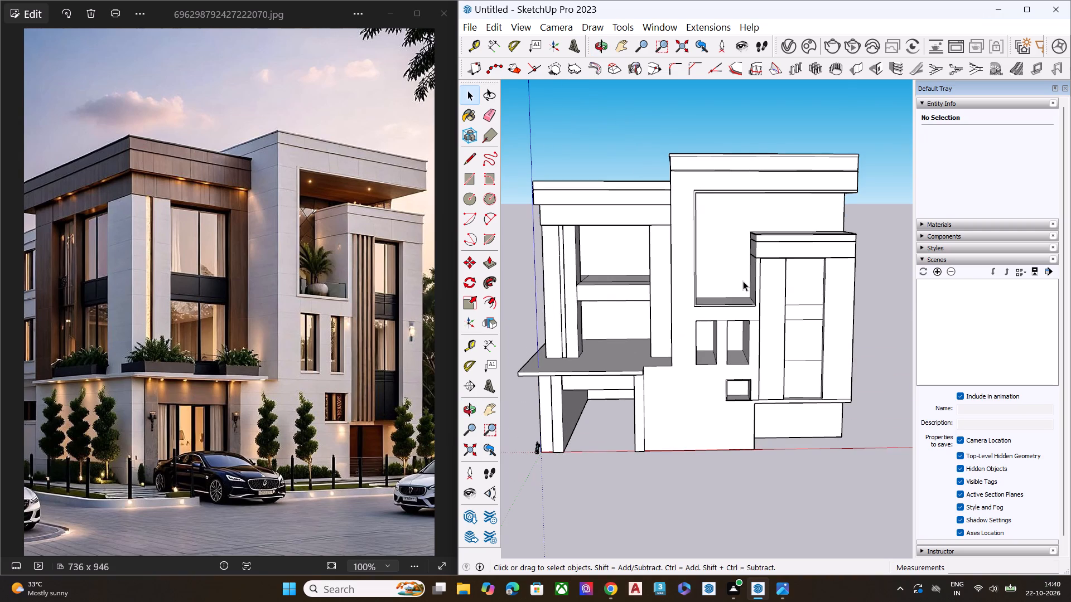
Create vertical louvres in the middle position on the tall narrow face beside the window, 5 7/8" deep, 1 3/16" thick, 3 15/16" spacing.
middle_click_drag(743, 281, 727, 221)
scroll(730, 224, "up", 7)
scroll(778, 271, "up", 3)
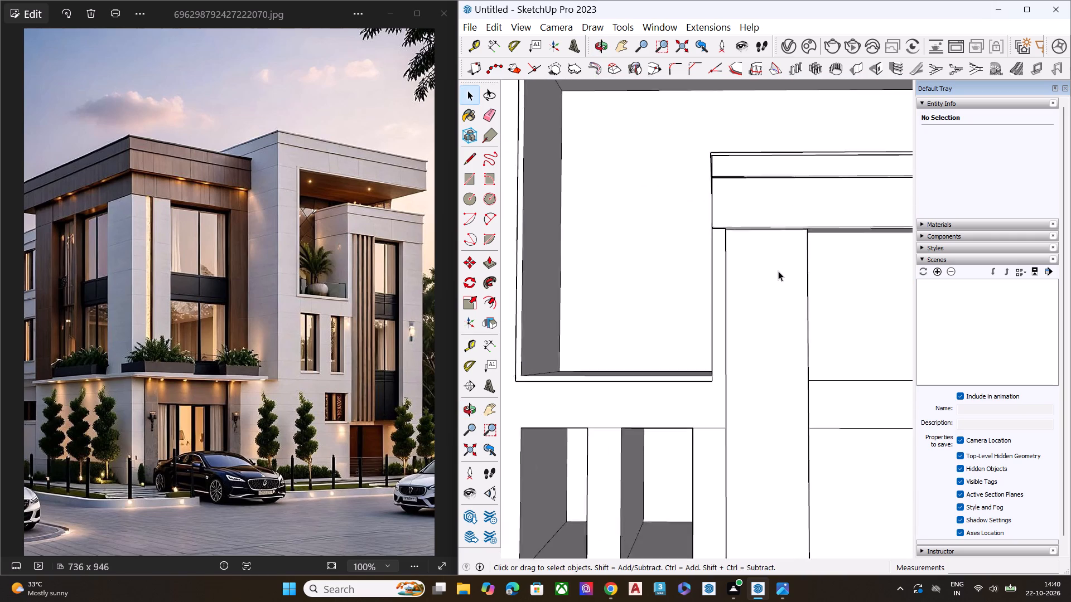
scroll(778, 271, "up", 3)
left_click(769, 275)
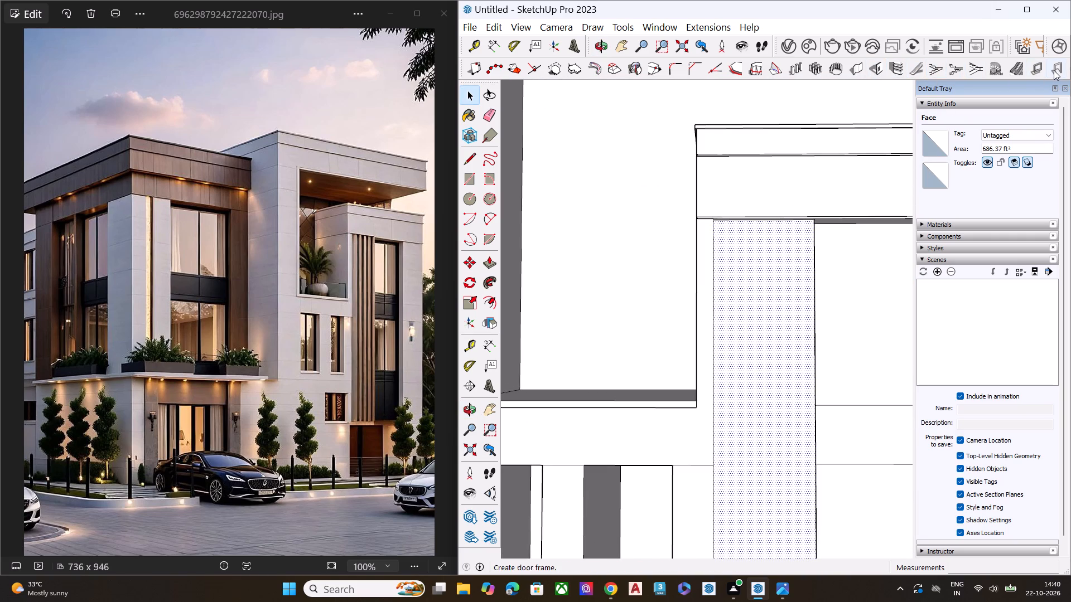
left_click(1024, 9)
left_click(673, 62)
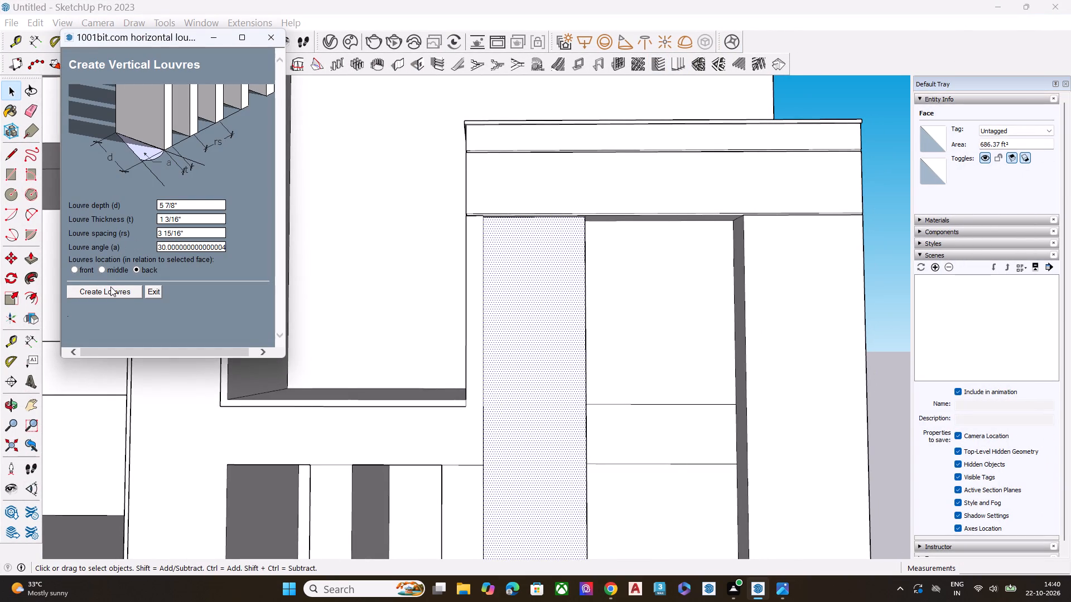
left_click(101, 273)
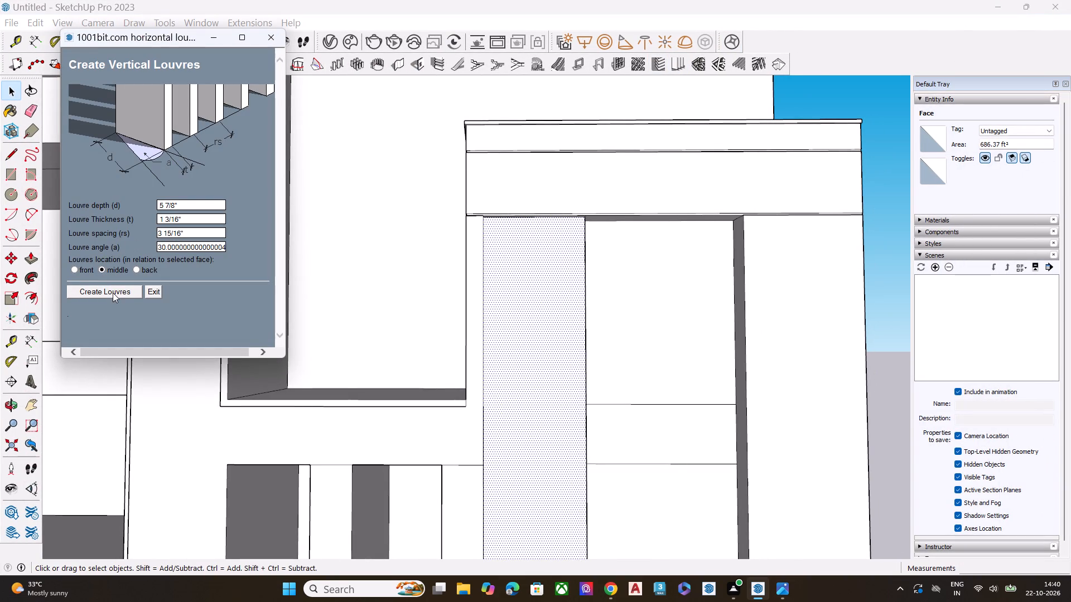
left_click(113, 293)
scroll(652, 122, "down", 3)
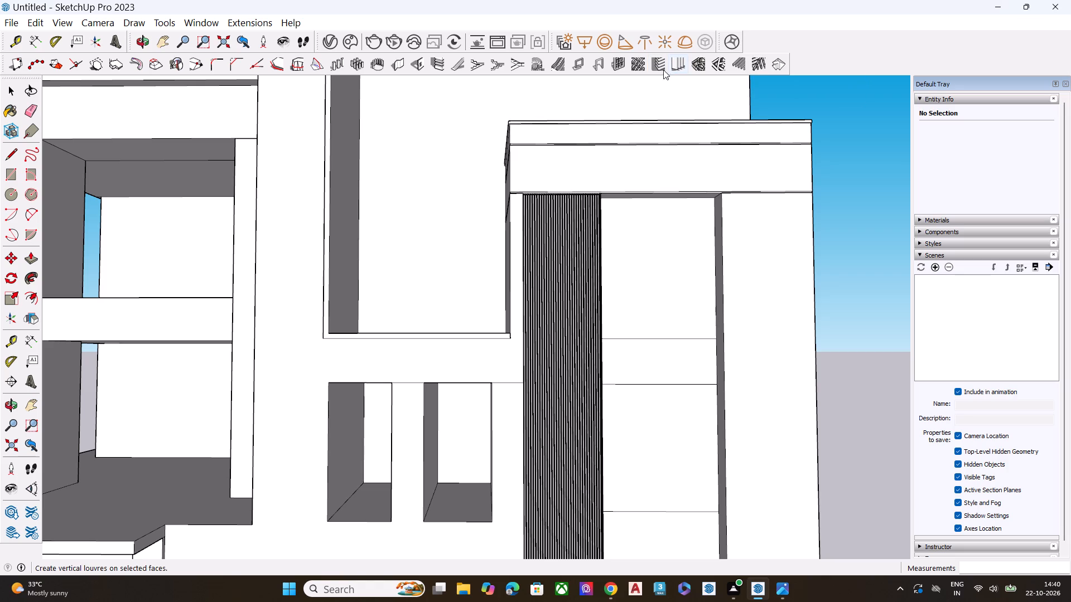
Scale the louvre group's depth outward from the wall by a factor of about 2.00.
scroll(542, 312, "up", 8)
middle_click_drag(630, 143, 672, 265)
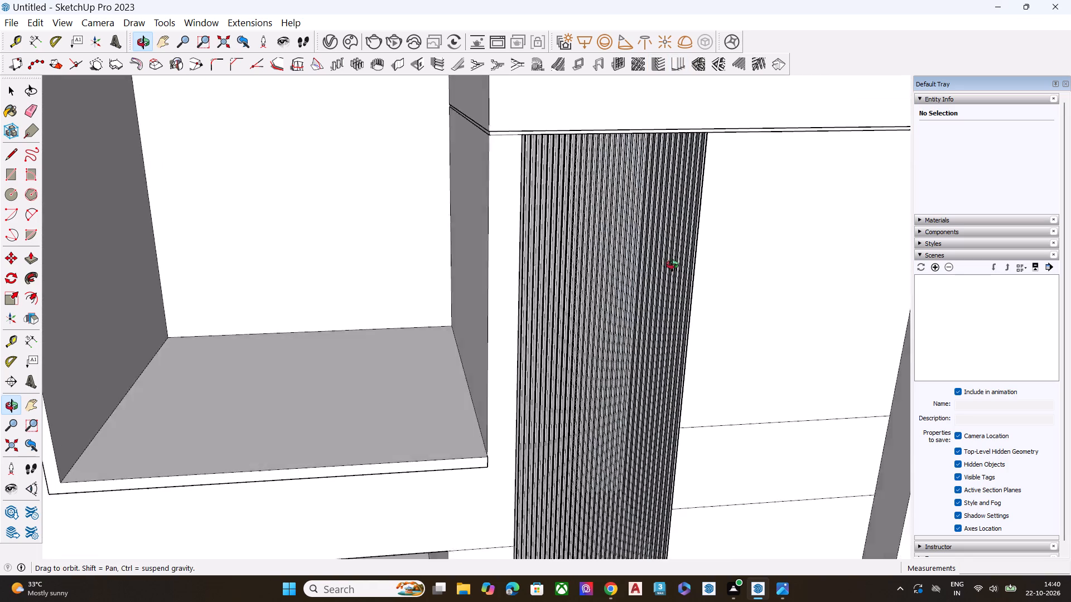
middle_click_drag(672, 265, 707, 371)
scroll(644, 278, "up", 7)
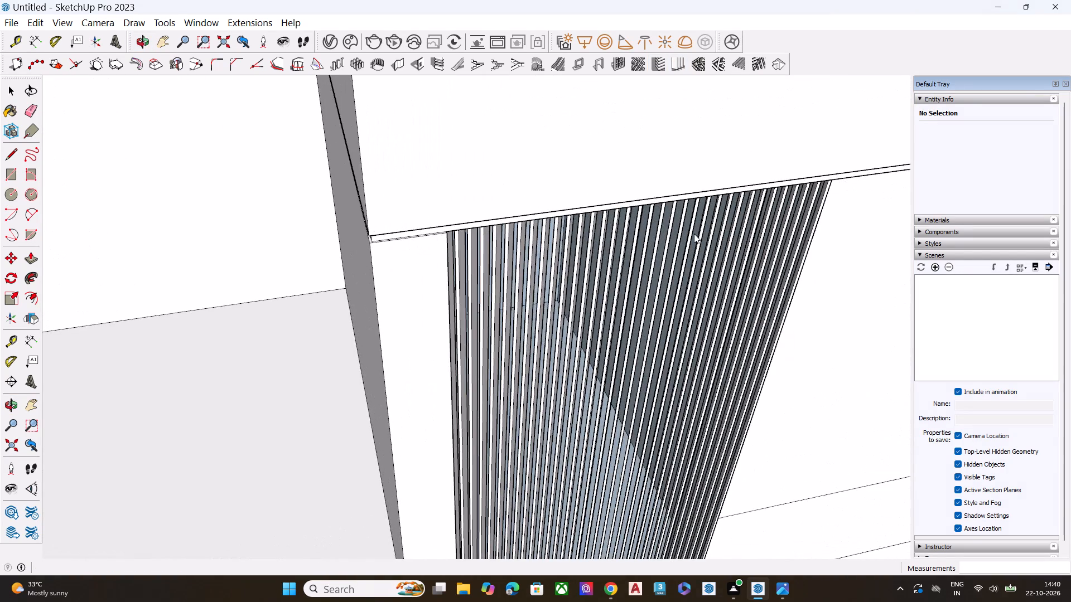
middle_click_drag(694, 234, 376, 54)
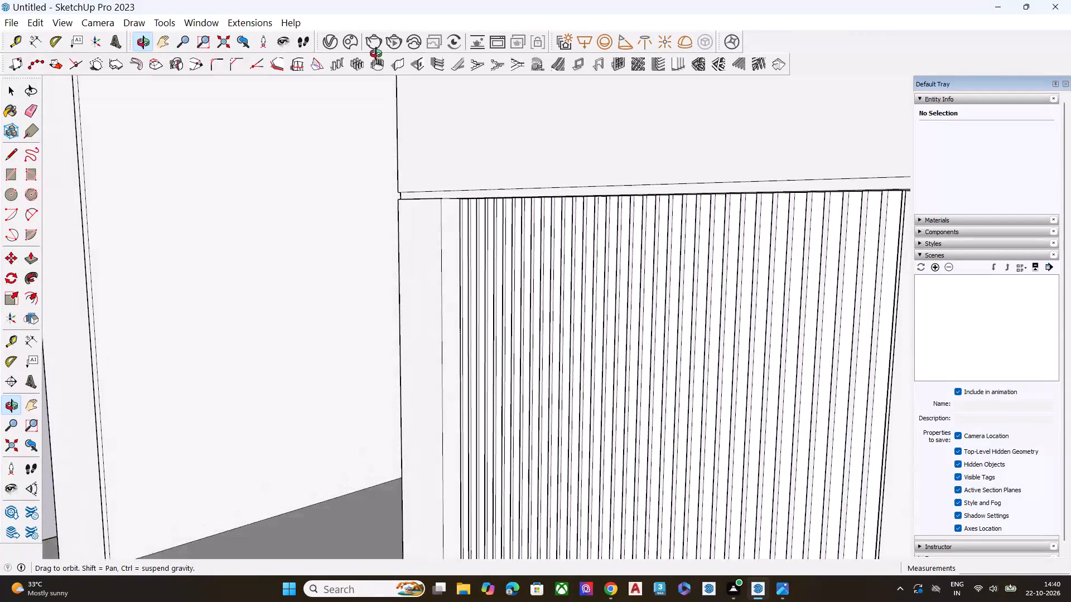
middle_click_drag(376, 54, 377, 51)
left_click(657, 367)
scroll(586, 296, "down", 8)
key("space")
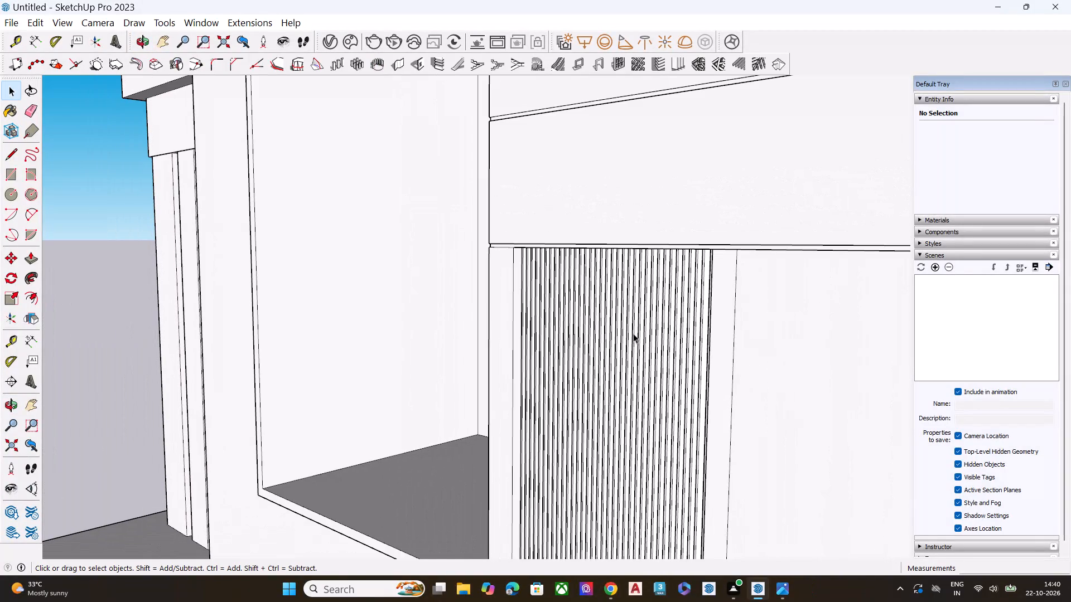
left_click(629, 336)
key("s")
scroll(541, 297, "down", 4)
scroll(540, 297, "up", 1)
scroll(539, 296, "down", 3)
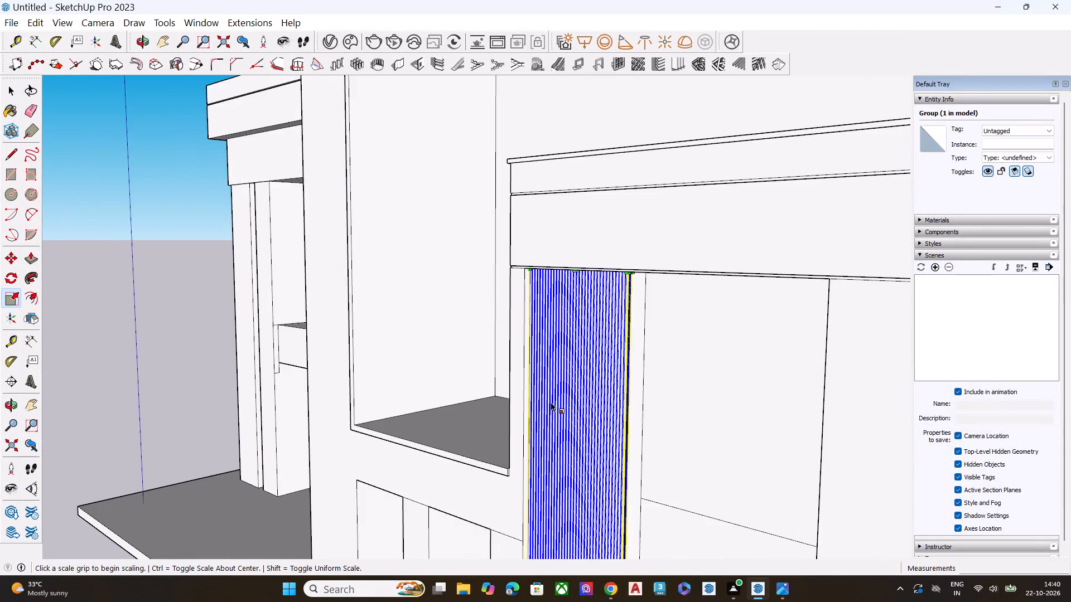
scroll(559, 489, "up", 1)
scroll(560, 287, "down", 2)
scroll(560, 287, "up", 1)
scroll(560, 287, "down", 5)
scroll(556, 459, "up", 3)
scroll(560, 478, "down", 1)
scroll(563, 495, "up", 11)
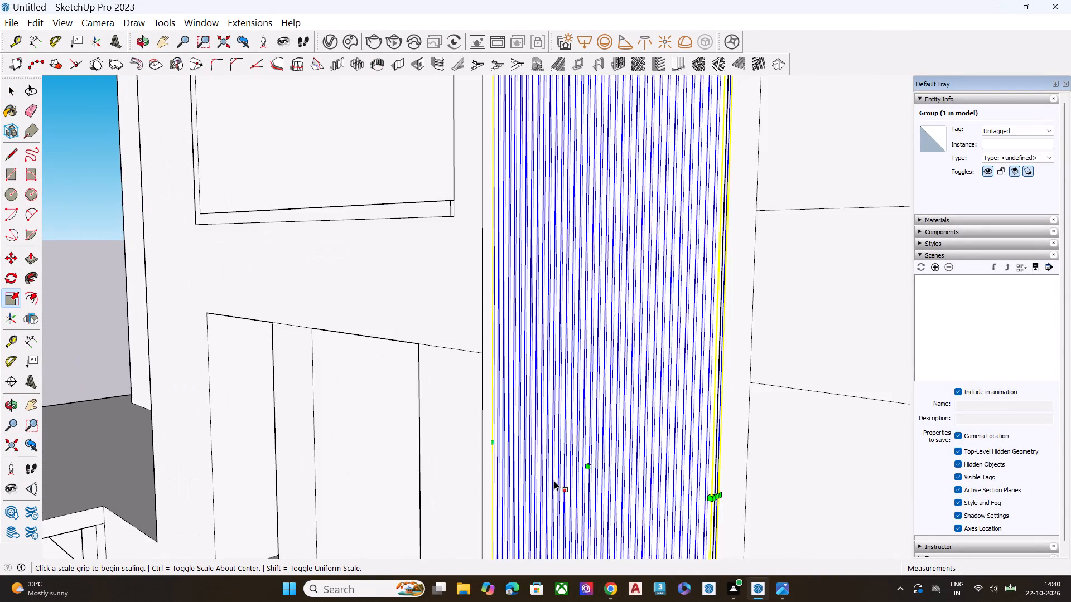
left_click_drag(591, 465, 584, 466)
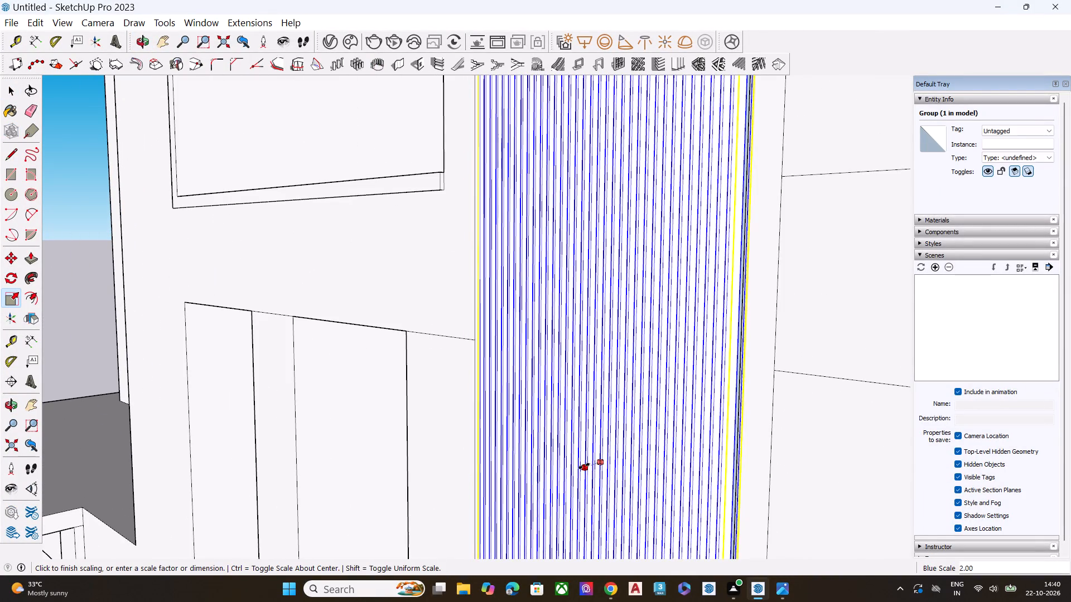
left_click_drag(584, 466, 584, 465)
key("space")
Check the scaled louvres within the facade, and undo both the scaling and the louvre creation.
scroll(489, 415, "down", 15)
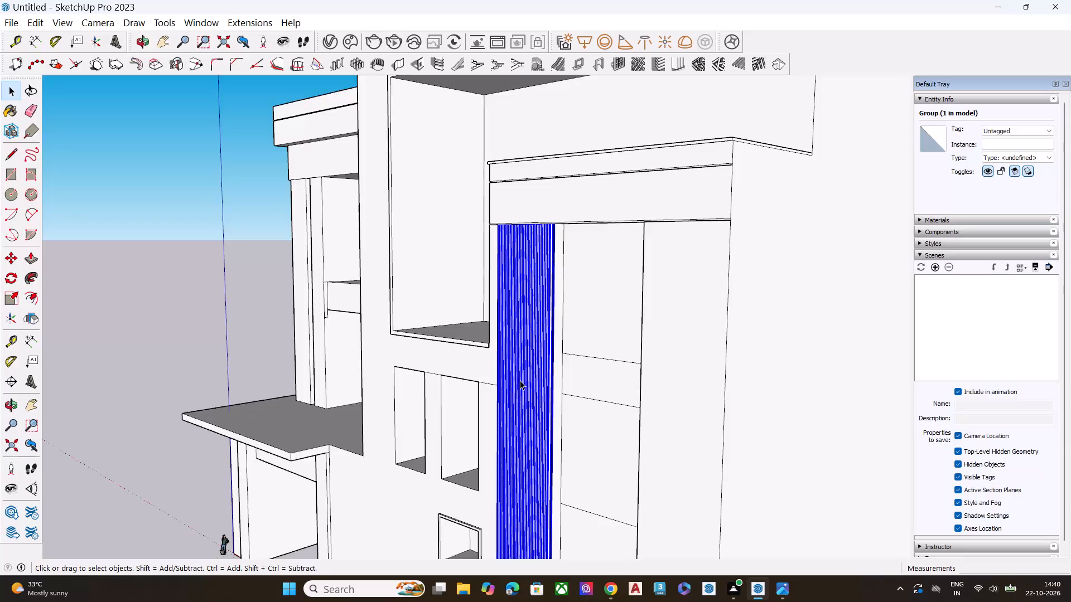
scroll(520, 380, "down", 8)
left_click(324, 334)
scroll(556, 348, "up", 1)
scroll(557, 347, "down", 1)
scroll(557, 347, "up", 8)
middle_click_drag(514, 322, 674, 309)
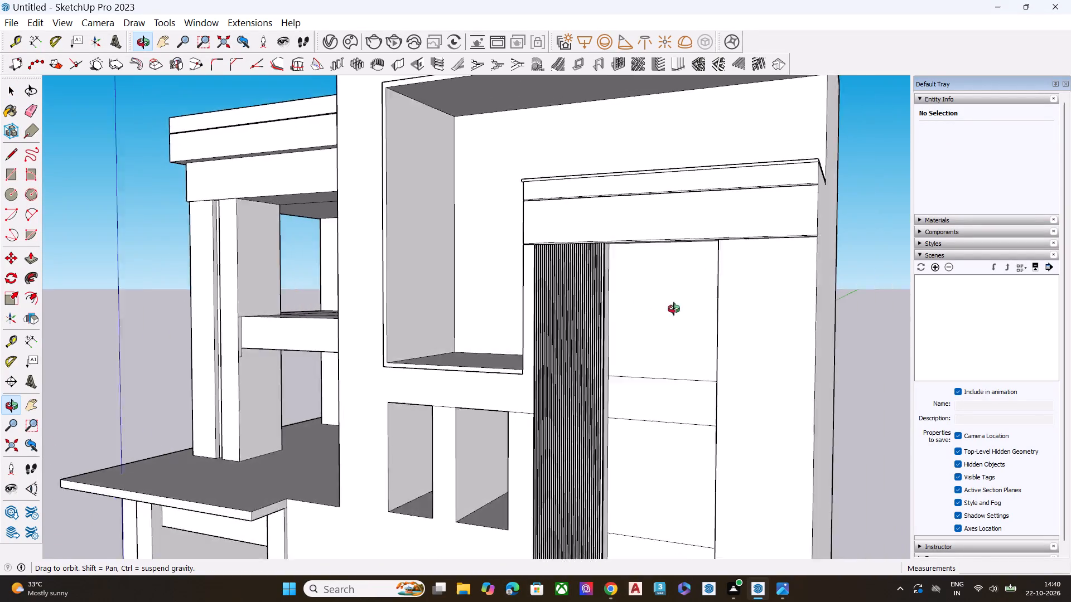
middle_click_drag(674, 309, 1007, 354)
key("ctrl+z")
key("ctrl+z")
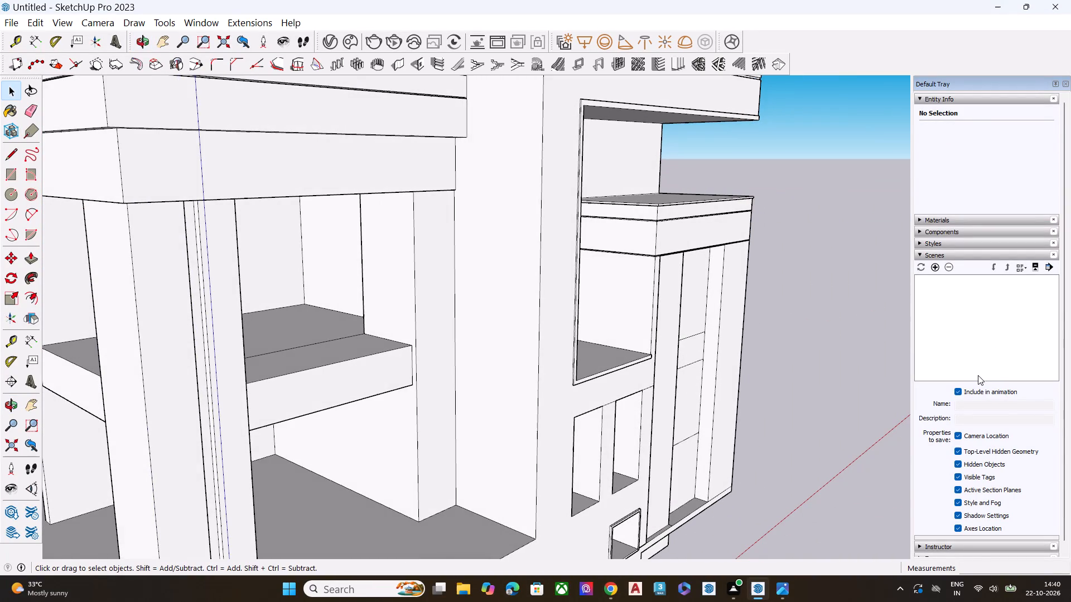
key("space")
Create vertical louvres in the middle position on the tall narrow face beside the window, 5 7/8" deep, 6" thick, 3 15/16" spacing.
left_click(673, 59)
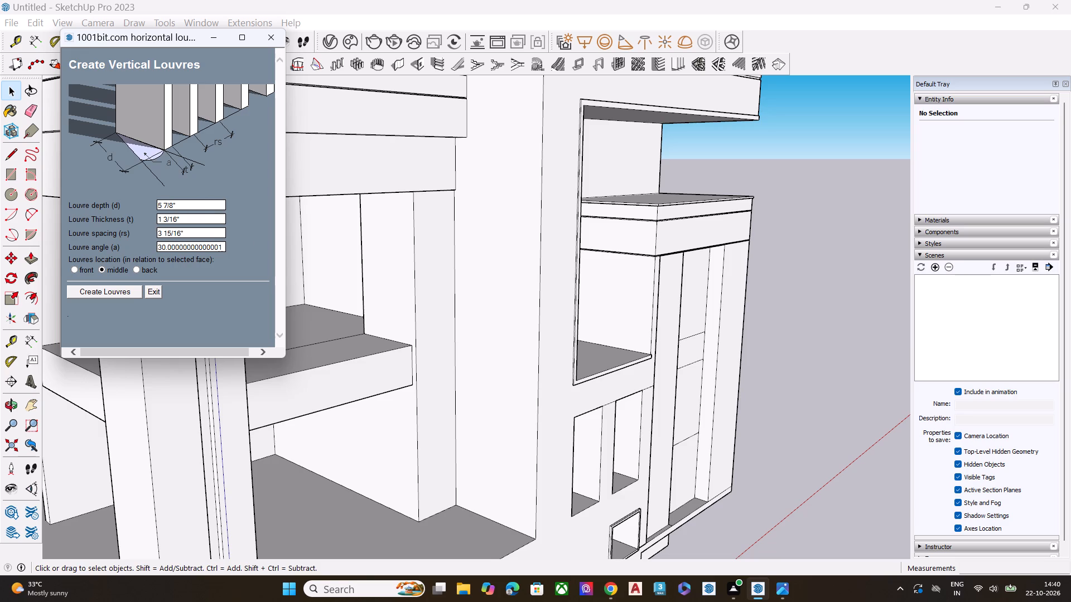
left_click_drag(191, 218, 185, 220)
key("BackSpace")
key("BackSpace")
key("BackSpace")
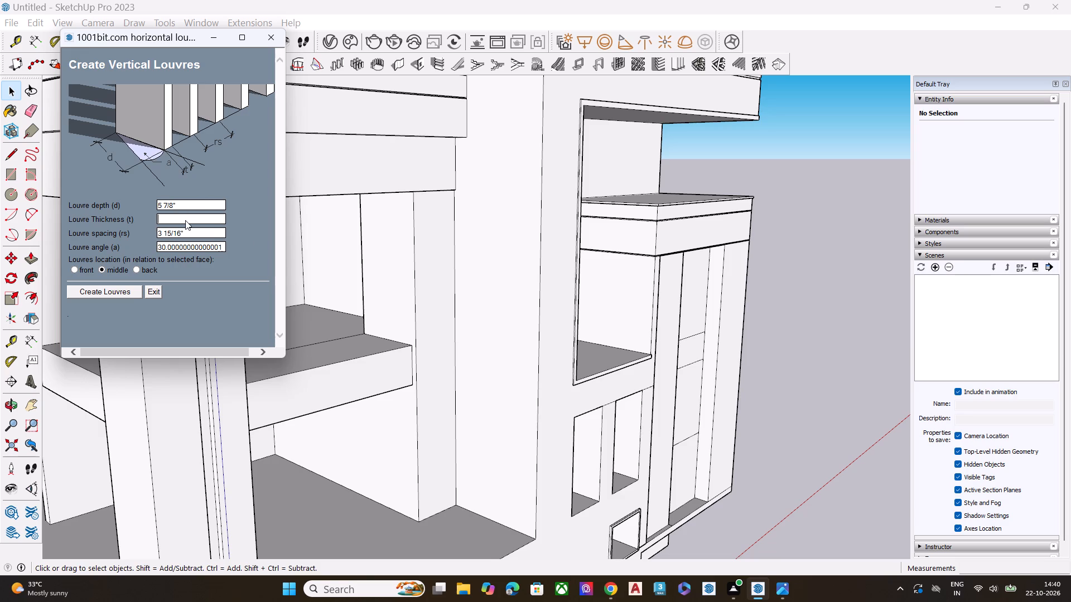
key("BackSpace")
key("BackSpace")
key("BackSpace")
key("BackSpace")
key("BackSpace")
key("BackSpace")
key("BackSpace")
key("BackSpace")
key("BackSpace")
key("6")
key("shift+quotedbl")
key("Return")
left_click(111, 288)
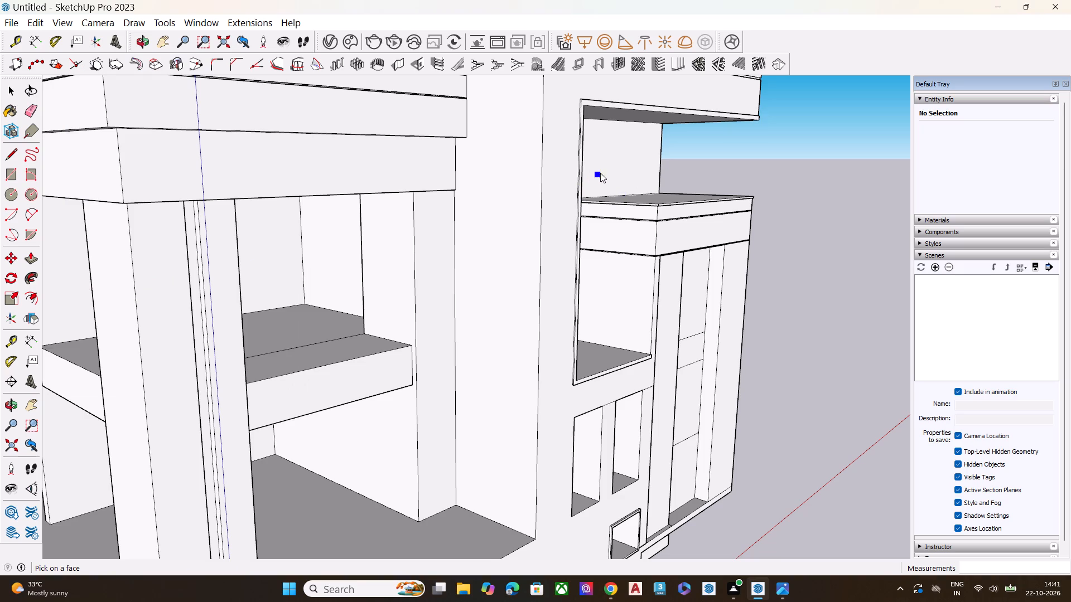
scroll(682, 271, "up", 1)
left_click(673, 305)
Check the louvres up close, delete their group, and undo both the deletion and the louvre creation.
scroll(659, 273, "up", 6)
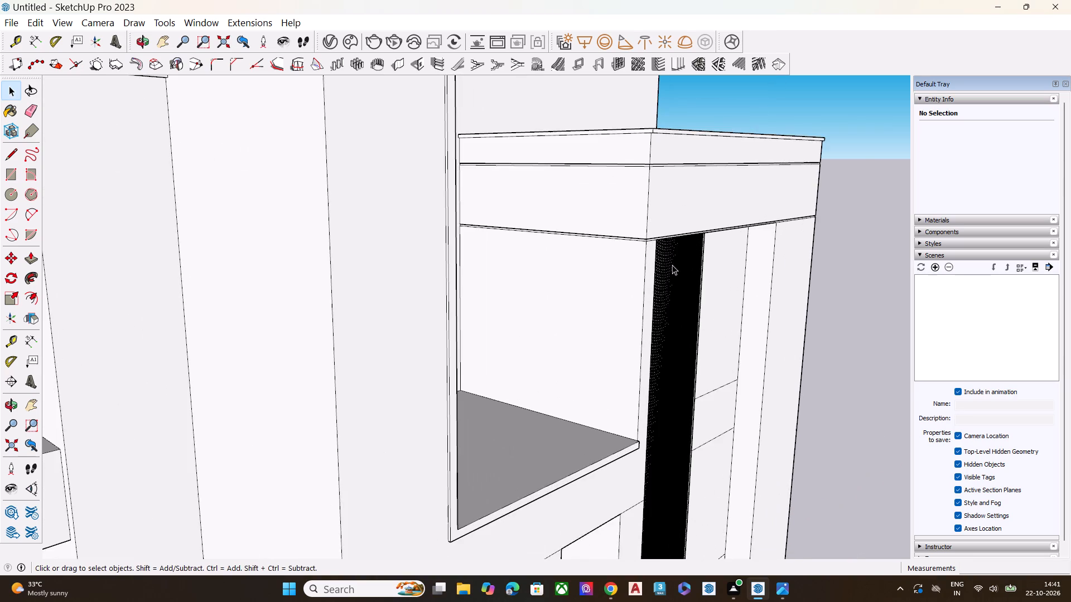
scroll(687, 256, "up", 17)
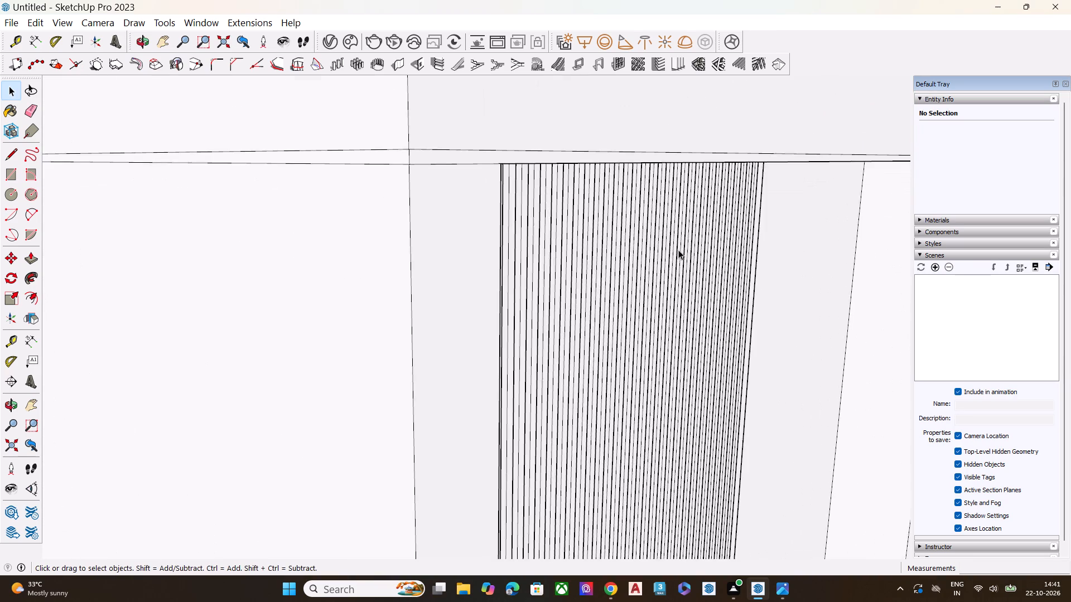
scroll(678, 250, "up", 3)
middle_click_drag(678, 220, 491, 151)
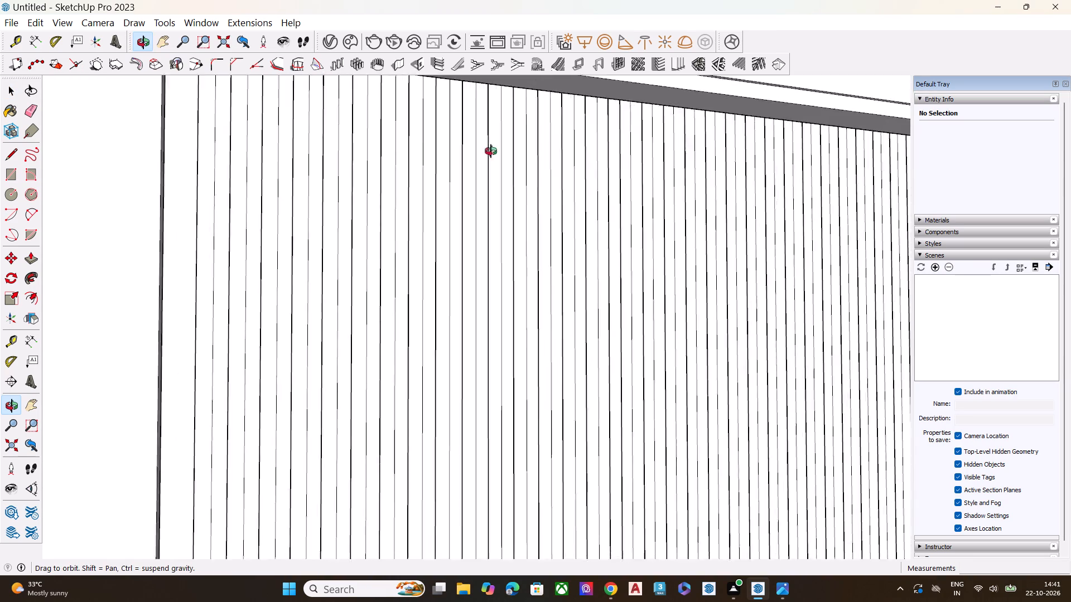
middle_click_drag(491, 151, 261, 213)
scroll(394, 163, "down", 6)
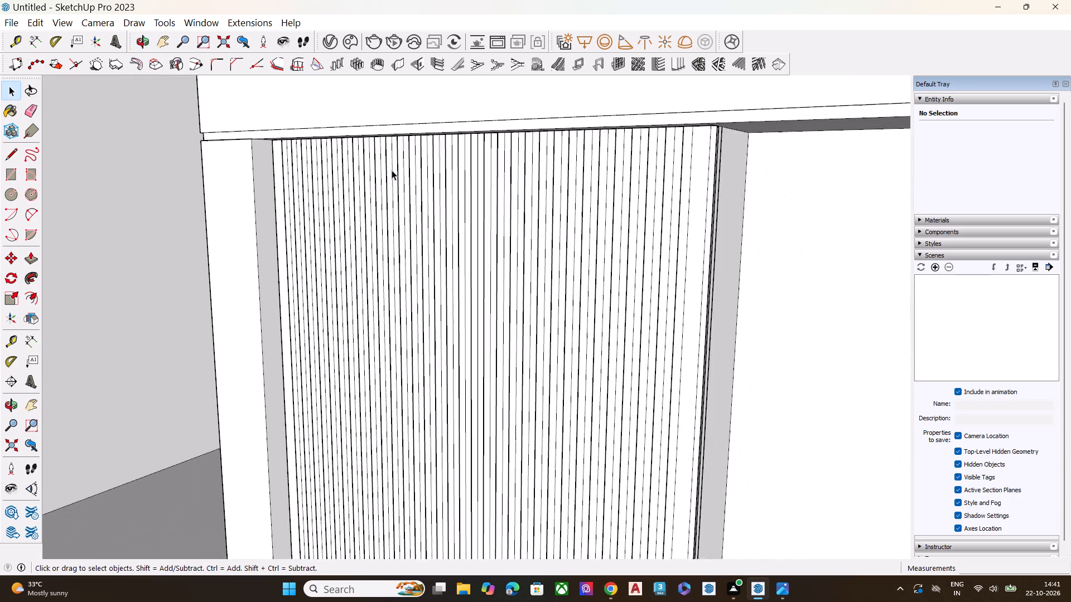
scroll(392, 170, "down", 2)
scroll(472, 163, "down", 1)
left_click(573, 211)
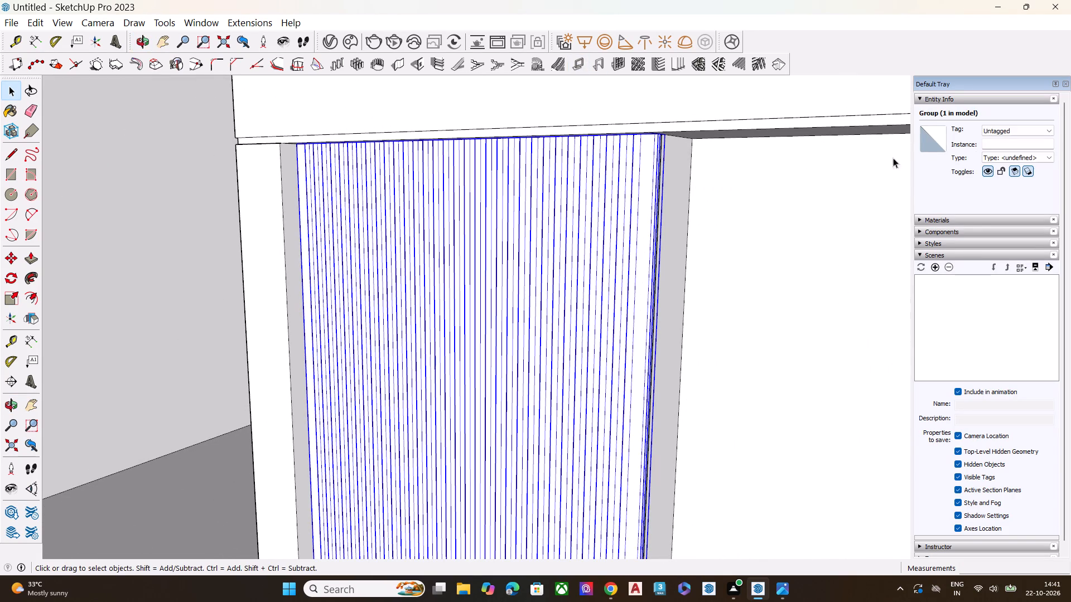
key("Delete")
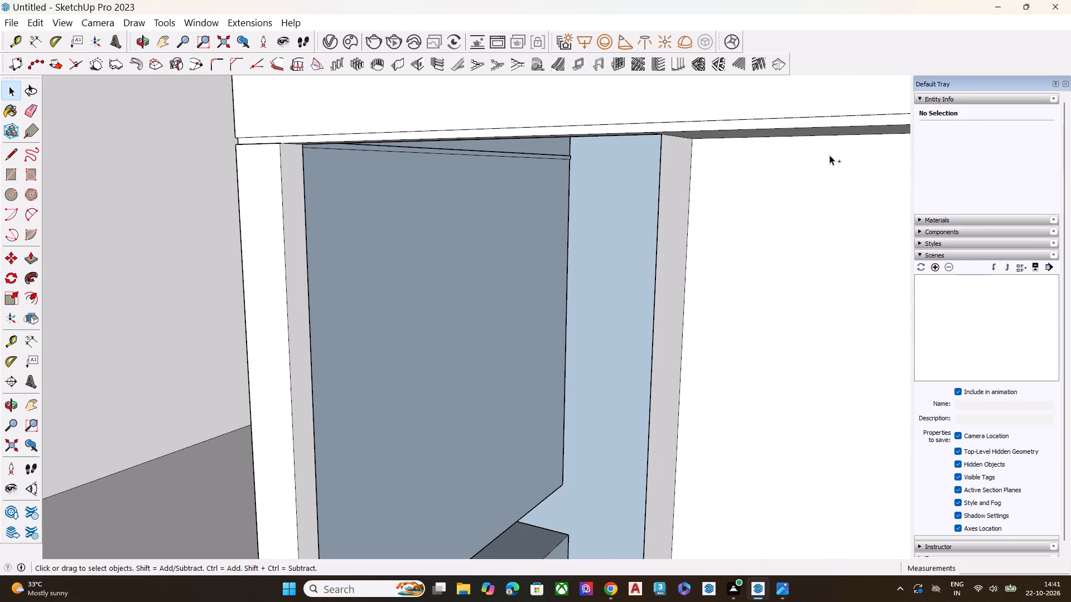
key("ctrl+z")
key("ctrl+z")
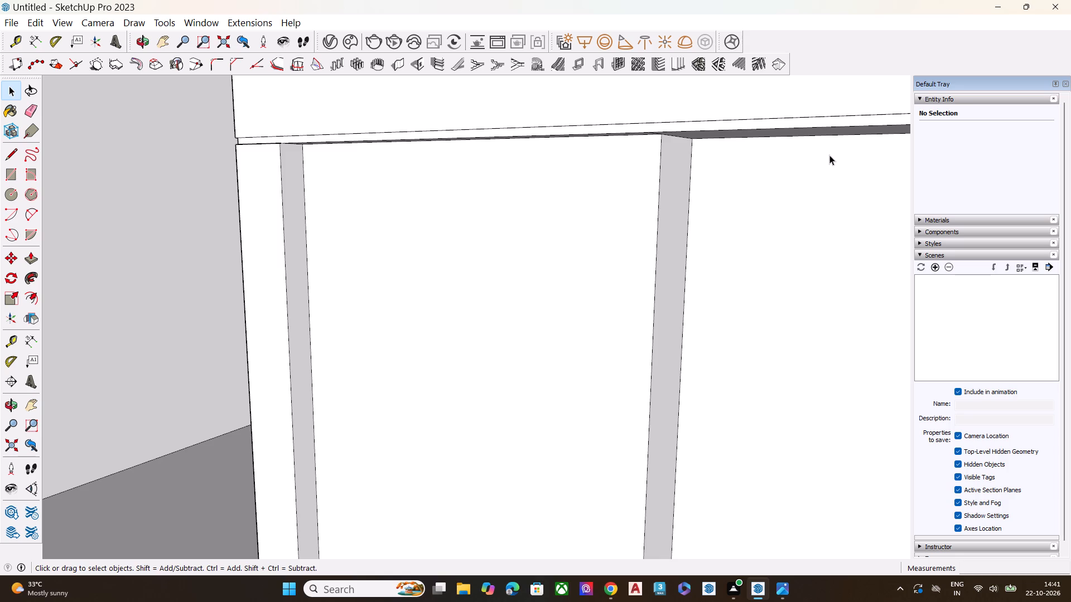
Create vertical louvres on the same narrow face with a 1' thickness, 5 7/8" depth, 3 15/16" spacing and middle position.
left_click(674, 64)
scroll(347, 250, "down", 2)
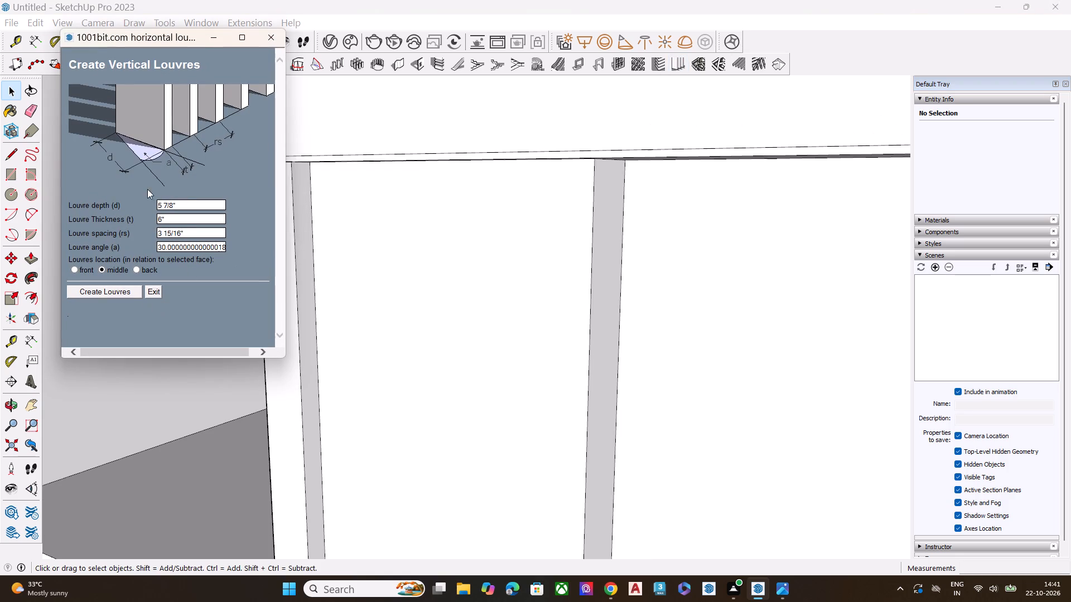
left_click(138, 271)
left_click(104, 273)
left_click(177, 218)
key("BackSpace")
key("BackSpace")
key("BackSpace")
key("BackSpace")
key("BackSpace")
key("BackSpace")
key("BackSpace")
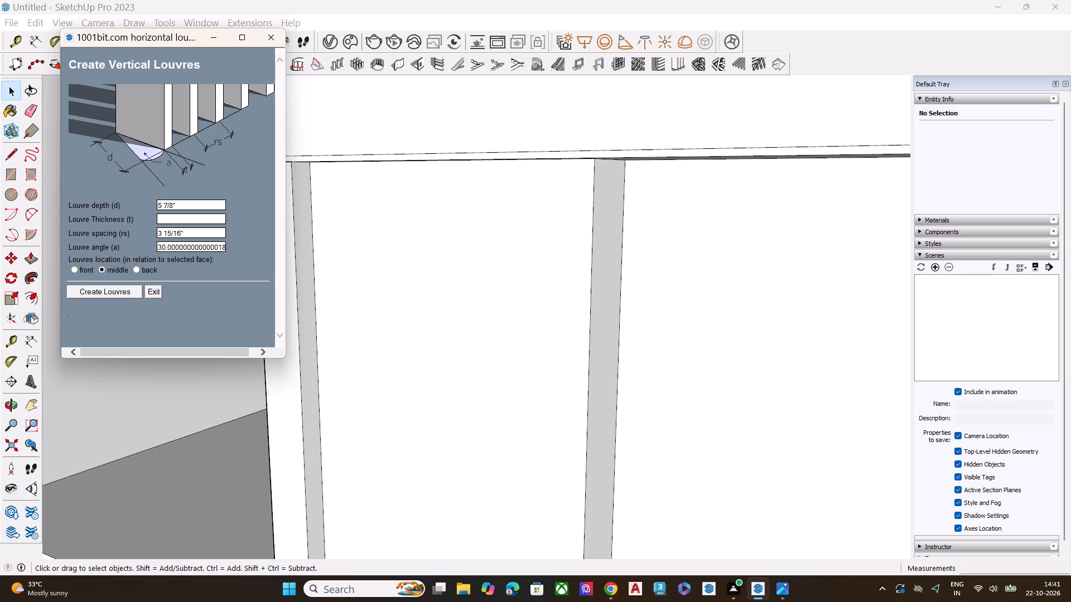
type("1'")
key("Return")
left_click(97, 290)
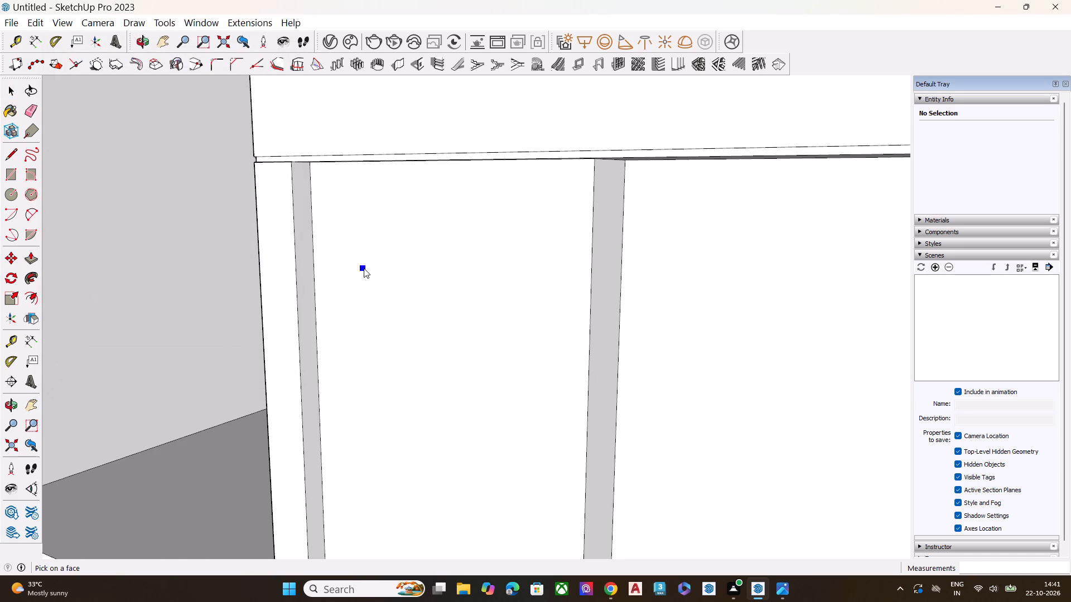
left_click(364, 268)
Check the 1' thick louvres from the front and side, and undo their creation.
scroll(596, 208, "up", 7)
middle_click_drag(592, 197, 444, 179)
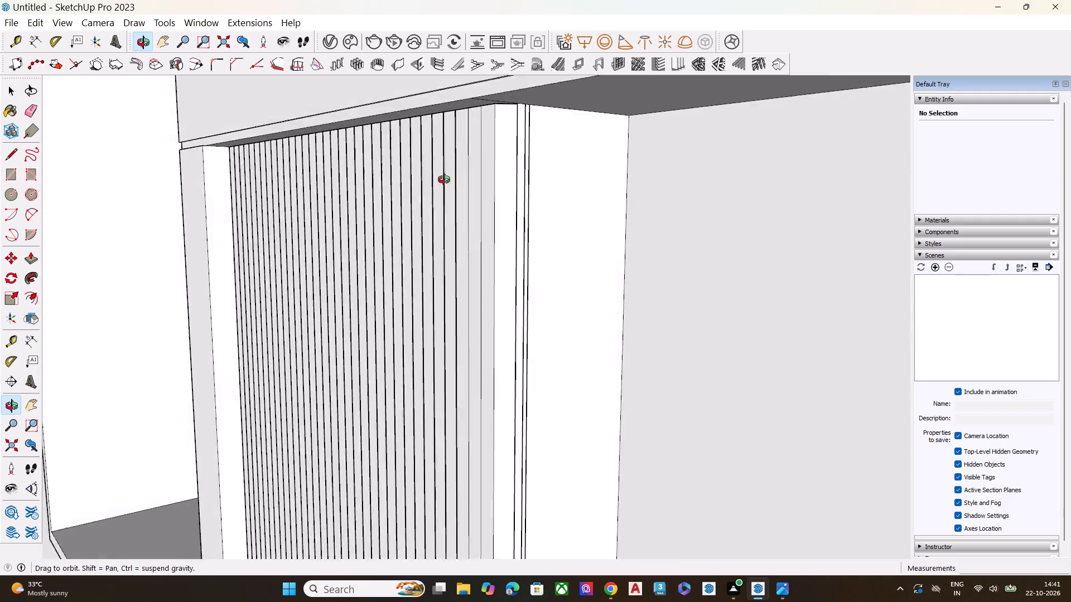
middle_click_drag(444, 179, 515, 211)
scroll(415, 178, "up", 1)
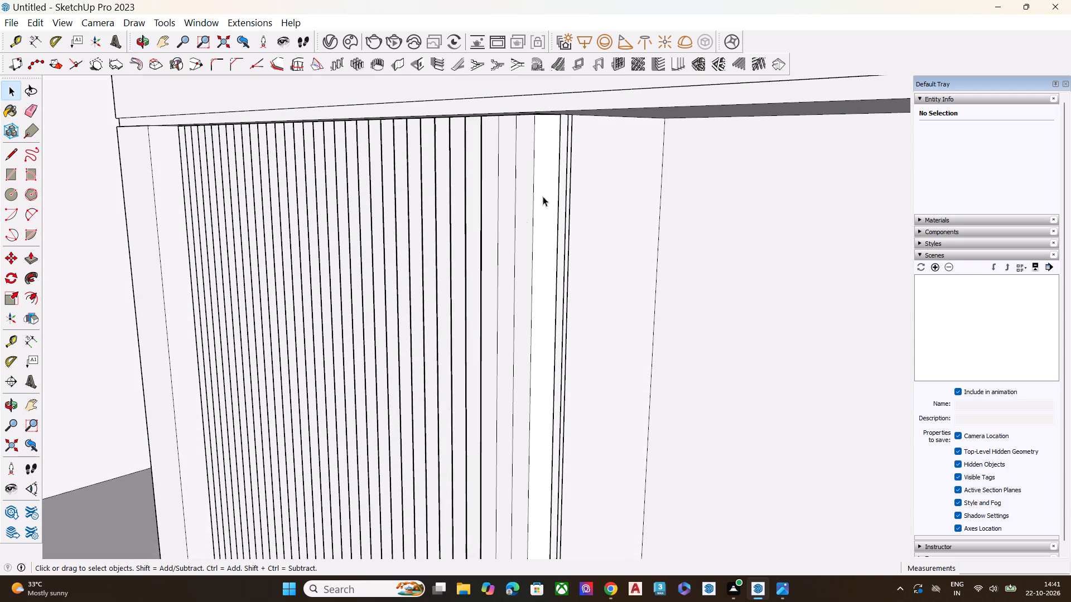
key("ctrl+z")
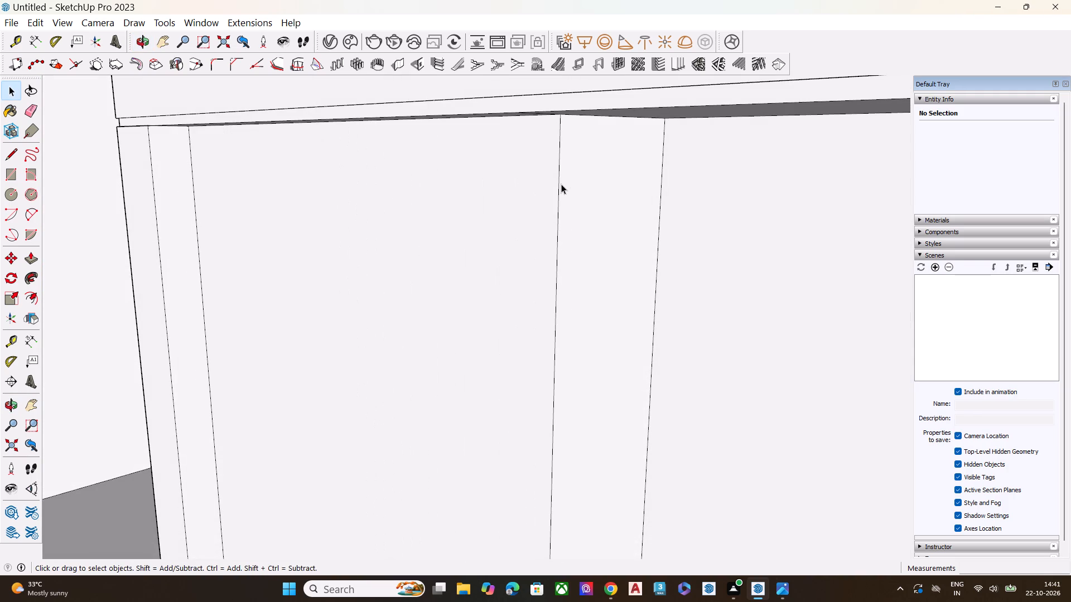
Create vertical louvres on the narrow face with 5 7/8" depth, 1' thickness, 2' spacing, a 45° angle and middle position.
left_click(676, 66)
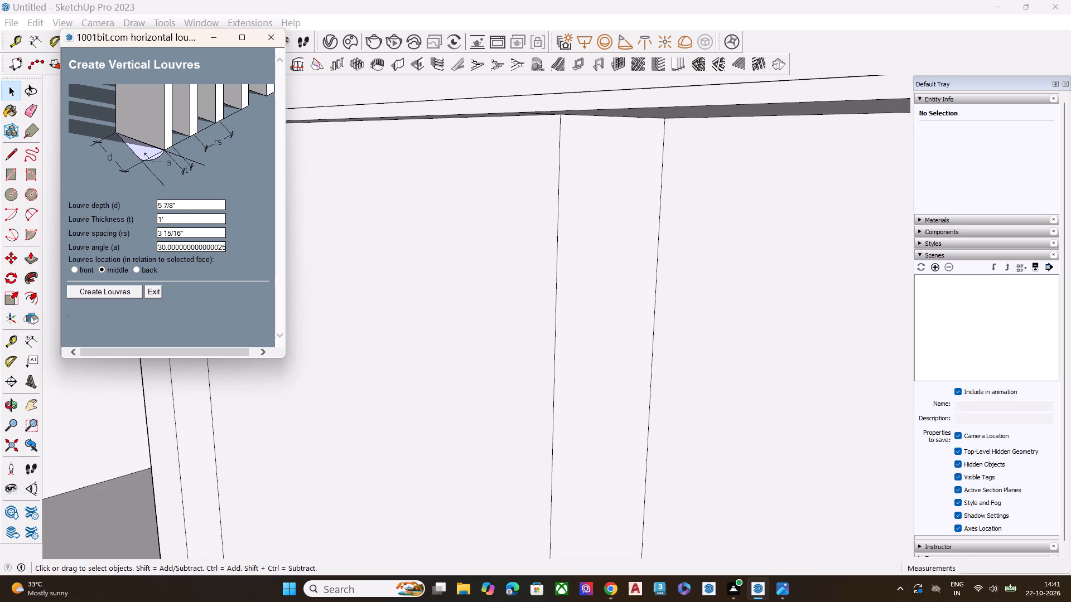
left_click(205, 234)
key("BackSpace")
key("BackSpace")
key("BackSpace")
key("BackSpace")
key("2")
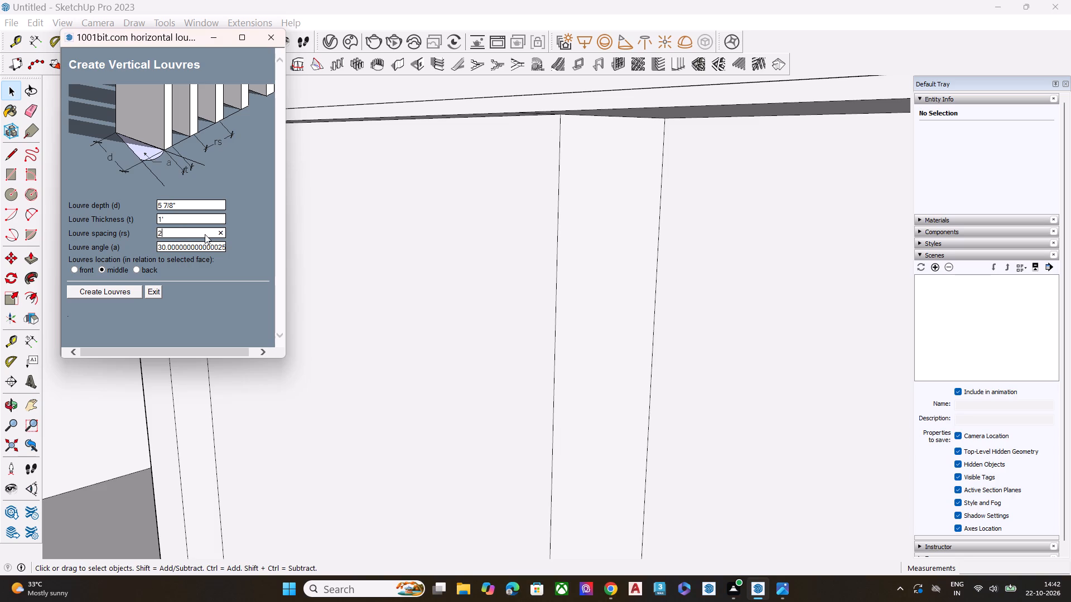
key("apostrophe")
key("Return")
left_click(222, 245)
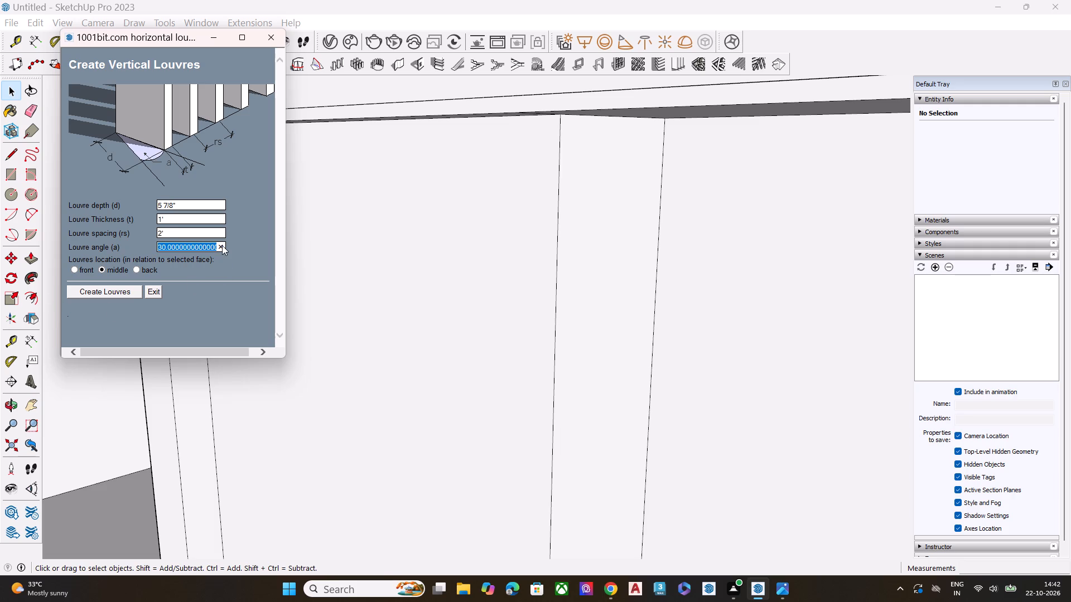
key("BackSpace")
type("45")
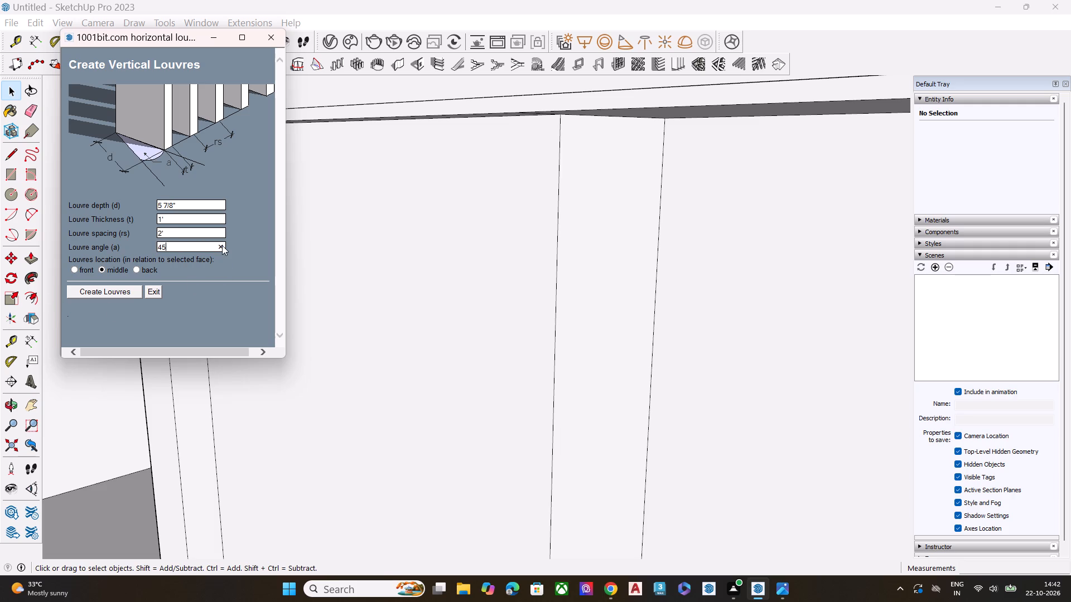
key("Return")
left_click(115, 290)
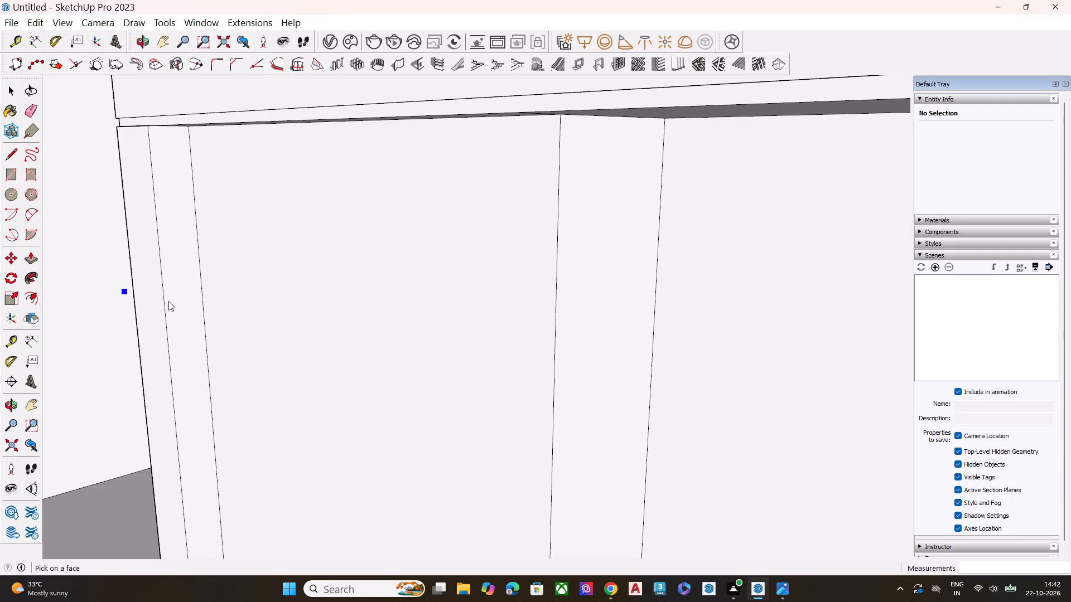
left_click(372, 304)
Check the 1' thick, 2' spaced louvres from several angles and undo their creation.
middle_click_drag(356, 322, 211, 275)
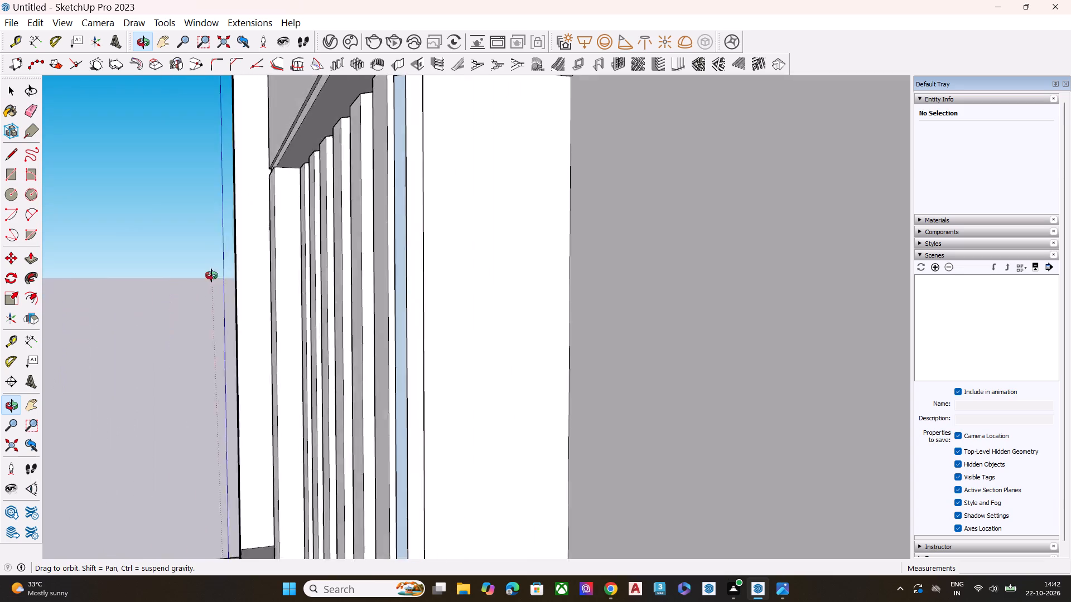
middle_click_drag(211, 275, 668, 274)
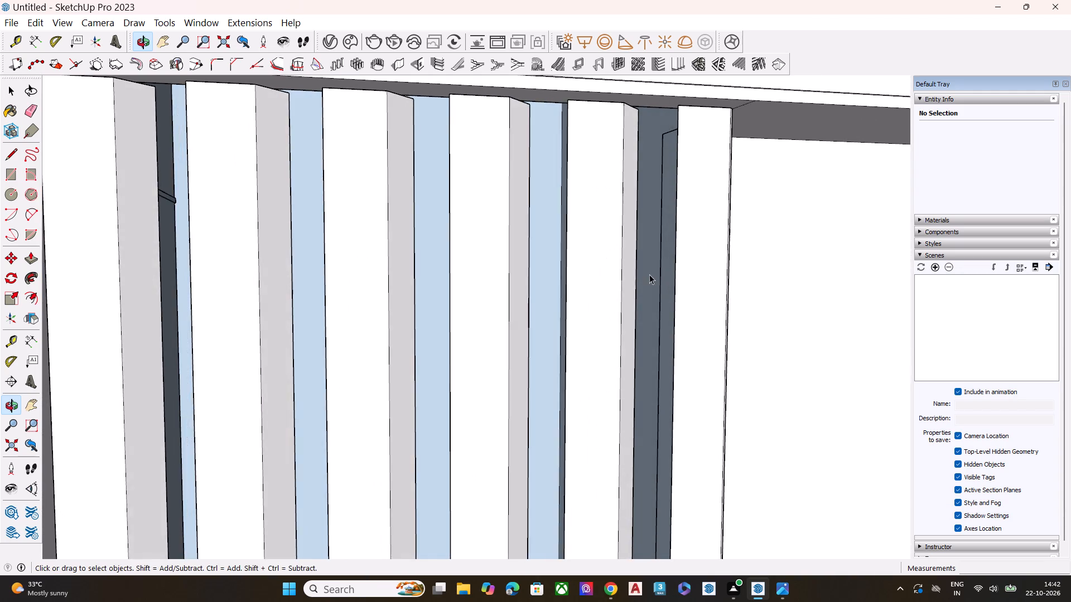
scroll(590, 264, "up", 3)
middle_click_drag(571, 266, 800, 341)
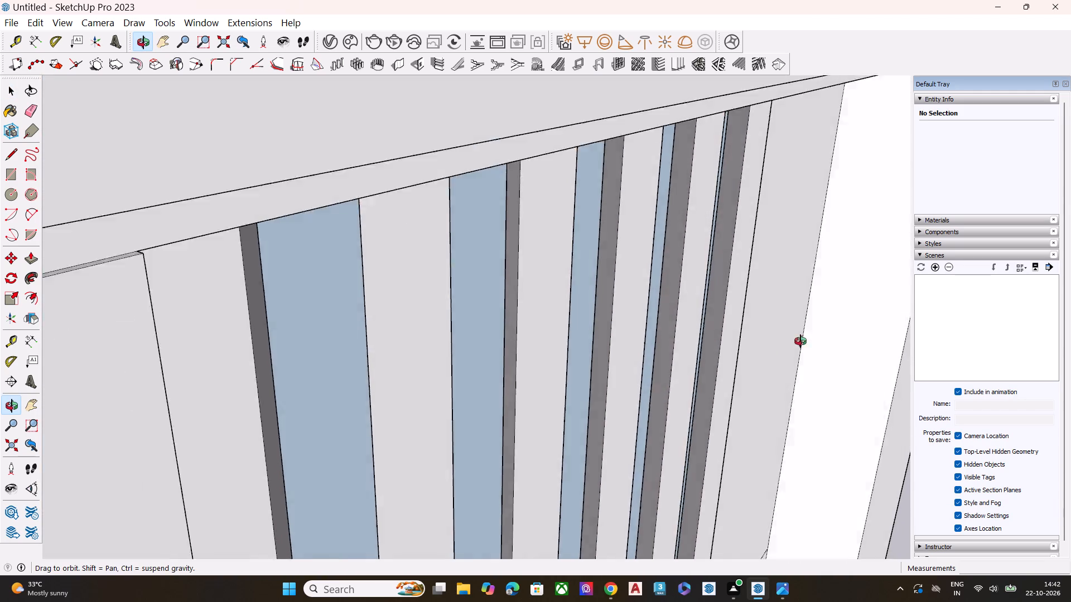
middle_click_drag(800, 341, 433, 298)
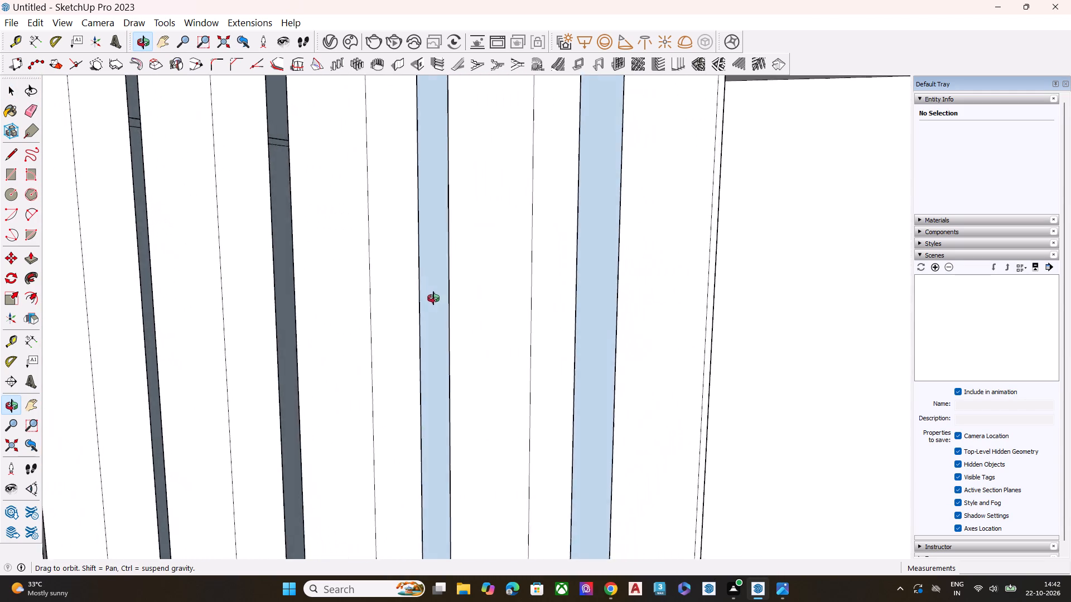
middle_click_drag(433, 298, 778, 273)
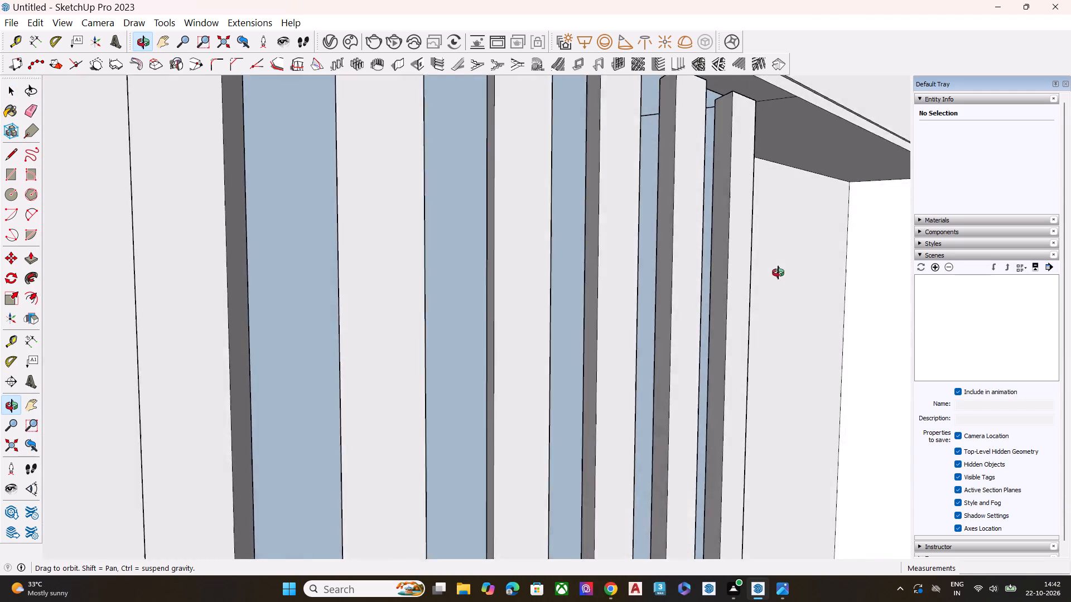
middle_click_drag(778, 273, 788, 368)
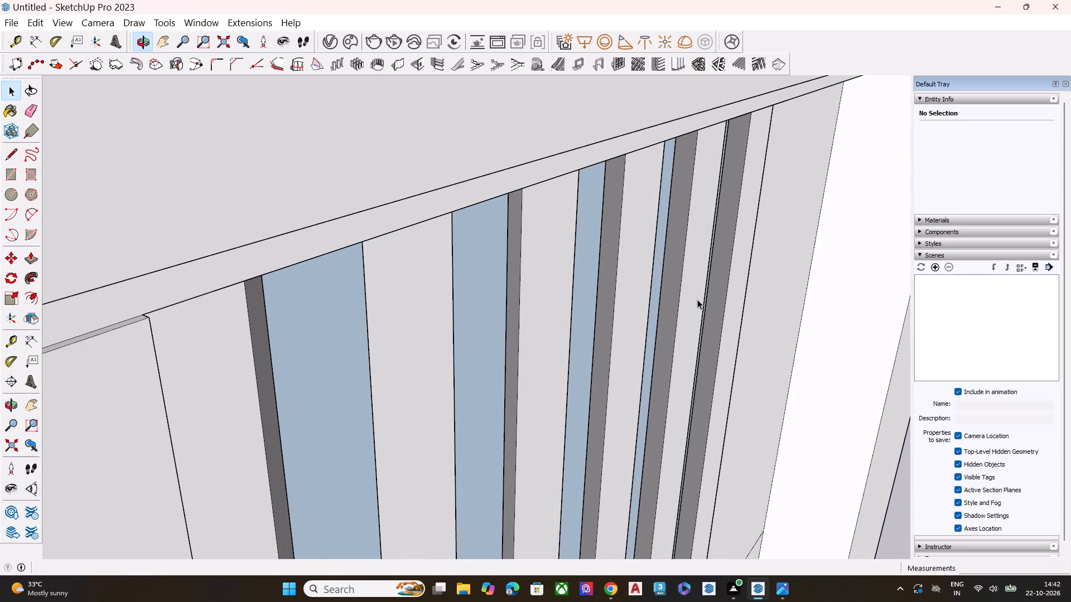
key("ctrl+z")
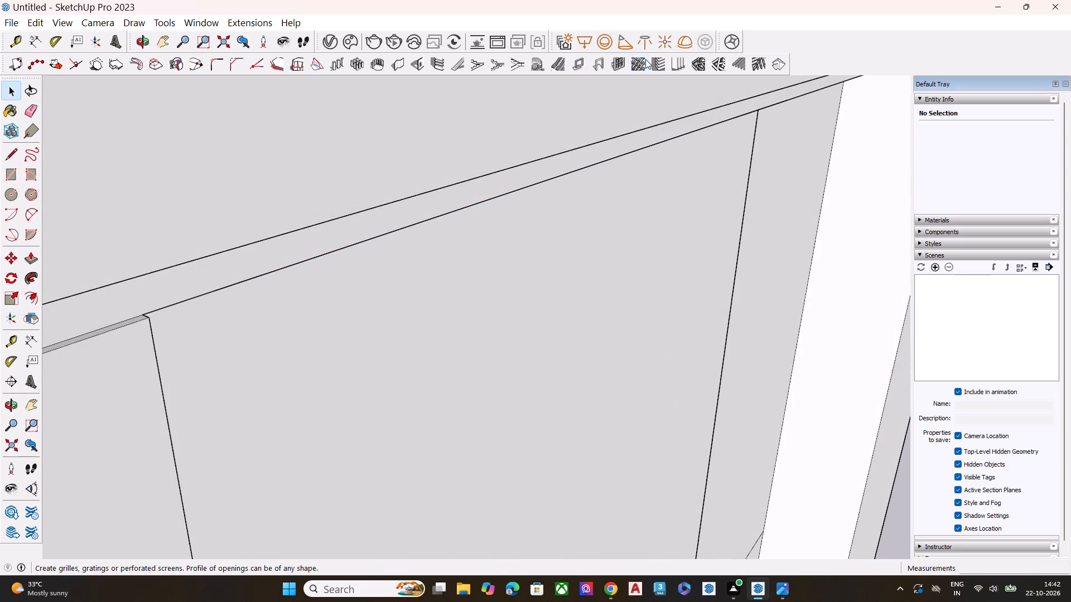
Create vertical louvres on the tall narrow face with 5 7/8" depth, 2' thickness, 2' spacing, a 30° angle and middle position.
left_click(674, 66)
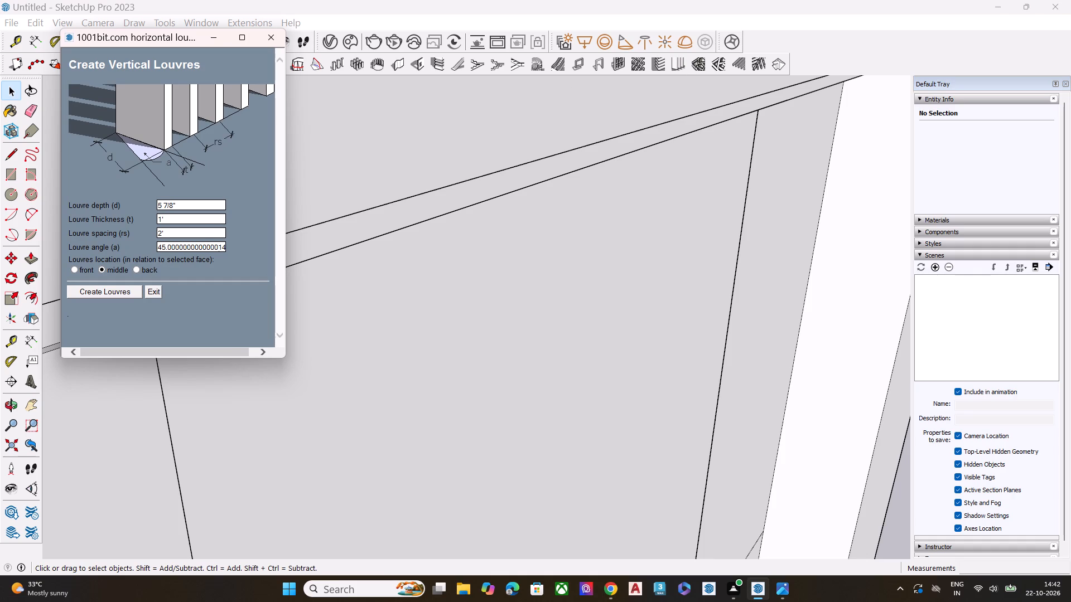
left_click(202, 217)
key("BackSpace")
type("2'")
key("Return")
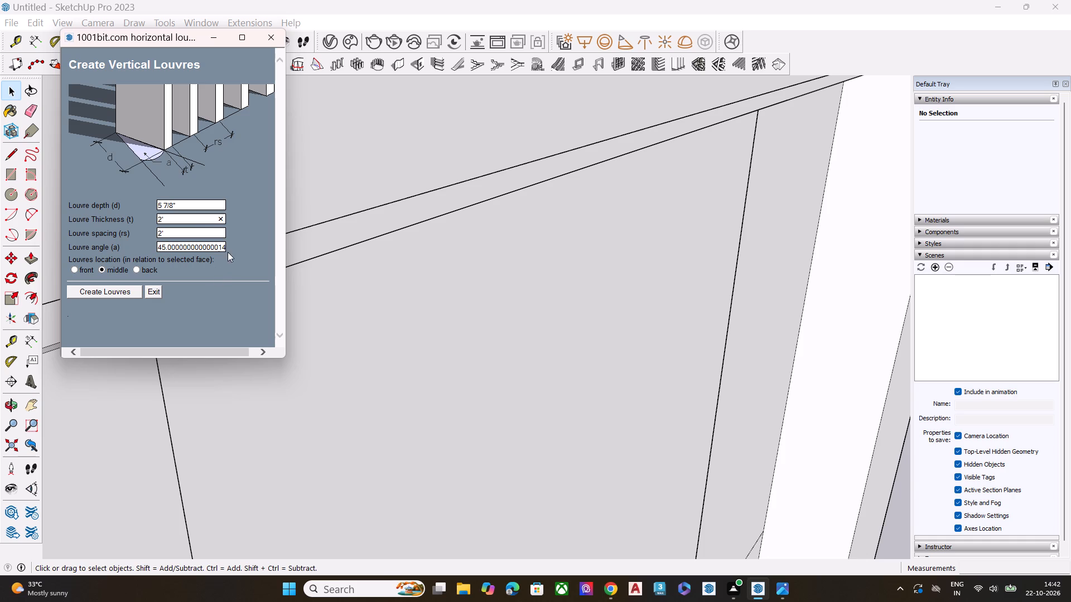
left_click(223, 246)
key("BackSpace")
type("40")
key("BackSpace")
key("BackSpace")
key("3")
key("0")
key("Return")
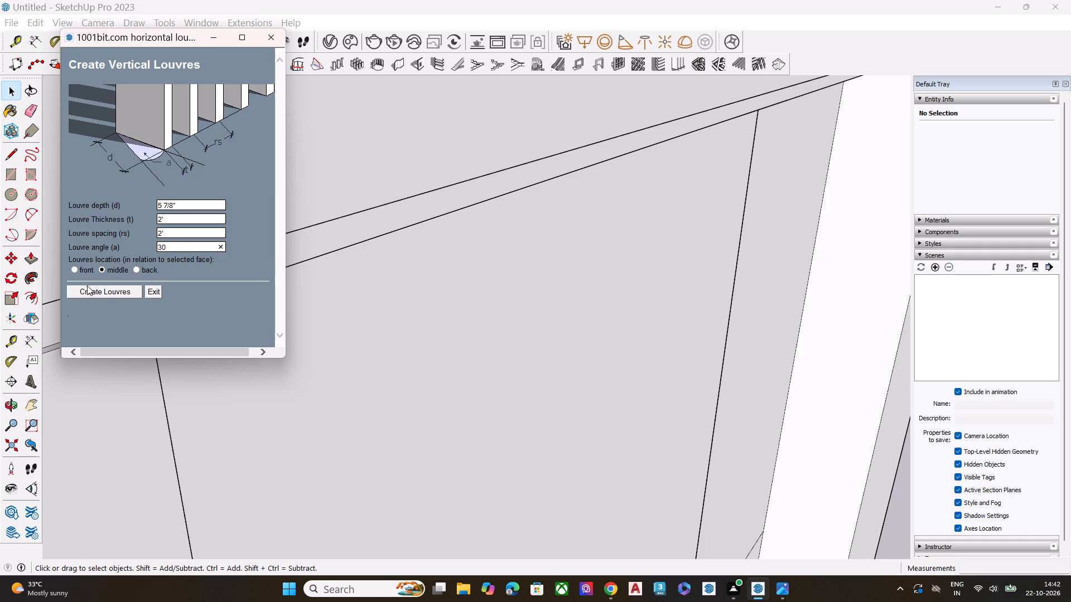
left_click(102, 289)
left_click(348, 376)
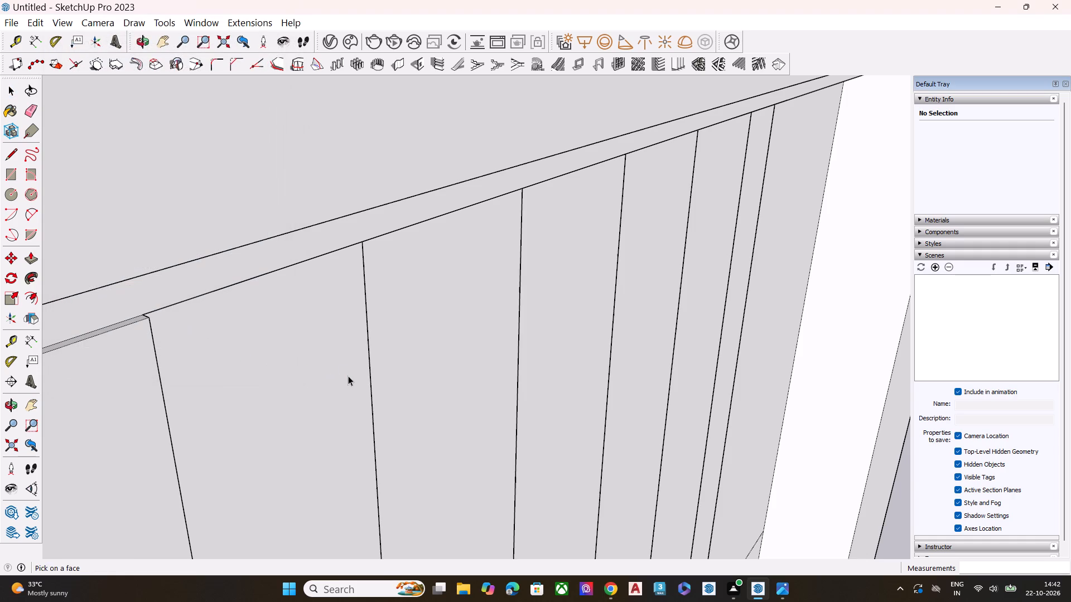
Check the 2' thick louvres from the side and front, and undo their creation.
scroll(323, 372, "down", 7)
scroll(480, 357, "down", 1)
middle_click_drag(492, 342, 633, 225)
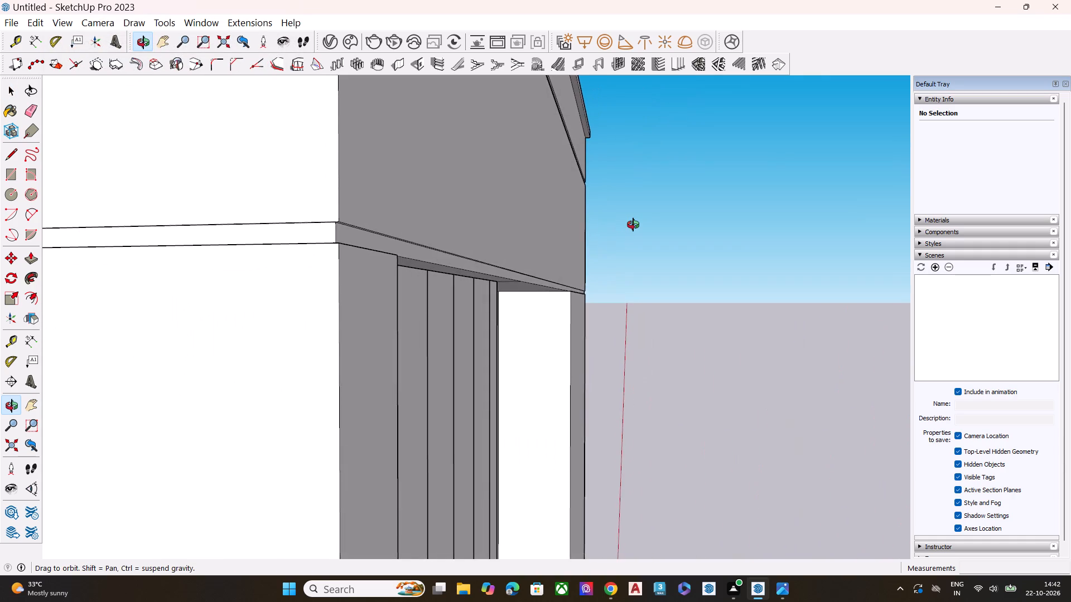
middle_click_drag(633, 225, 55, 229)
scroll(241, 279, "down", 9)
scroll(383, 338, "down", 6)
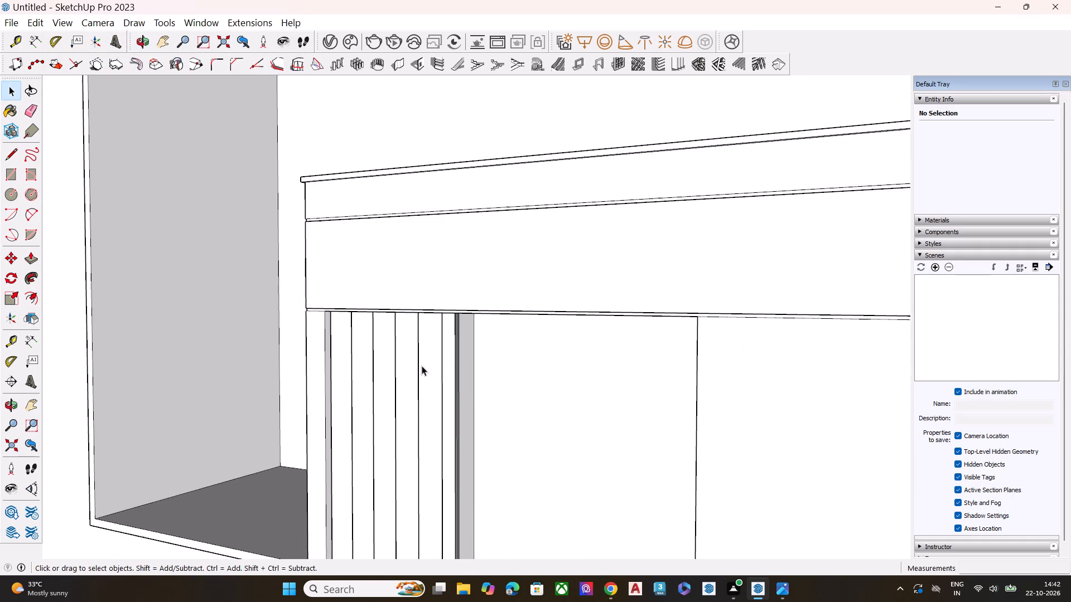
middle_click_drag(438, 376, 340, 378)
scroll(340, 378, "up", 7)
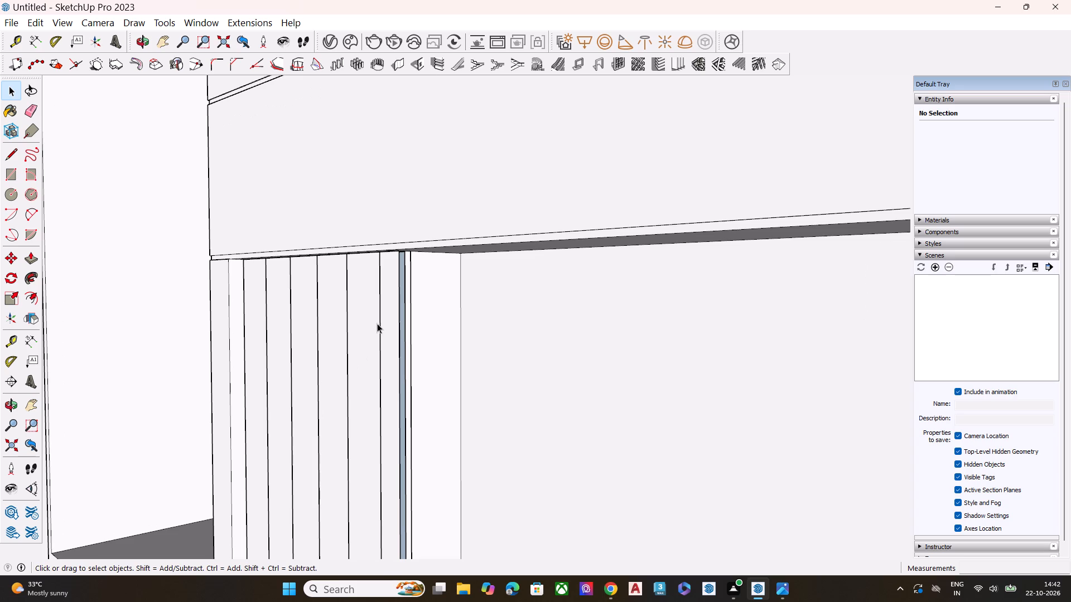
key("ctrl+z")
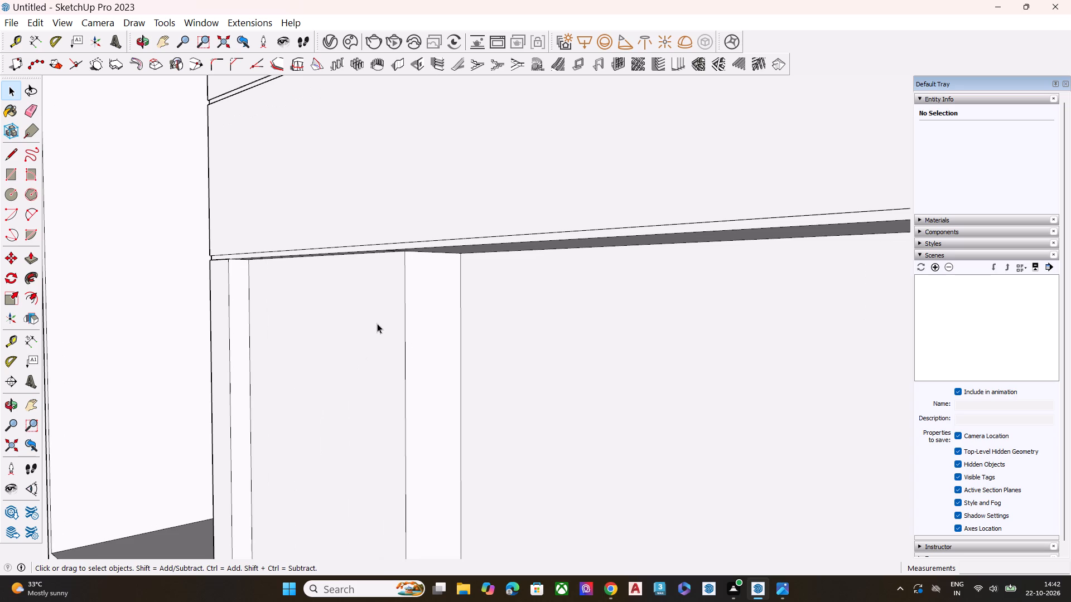
Arrange the reference photo and the SketchUp model side by side, giving the model the wider share of the screen.
scroll(417, 328, "down", 8)
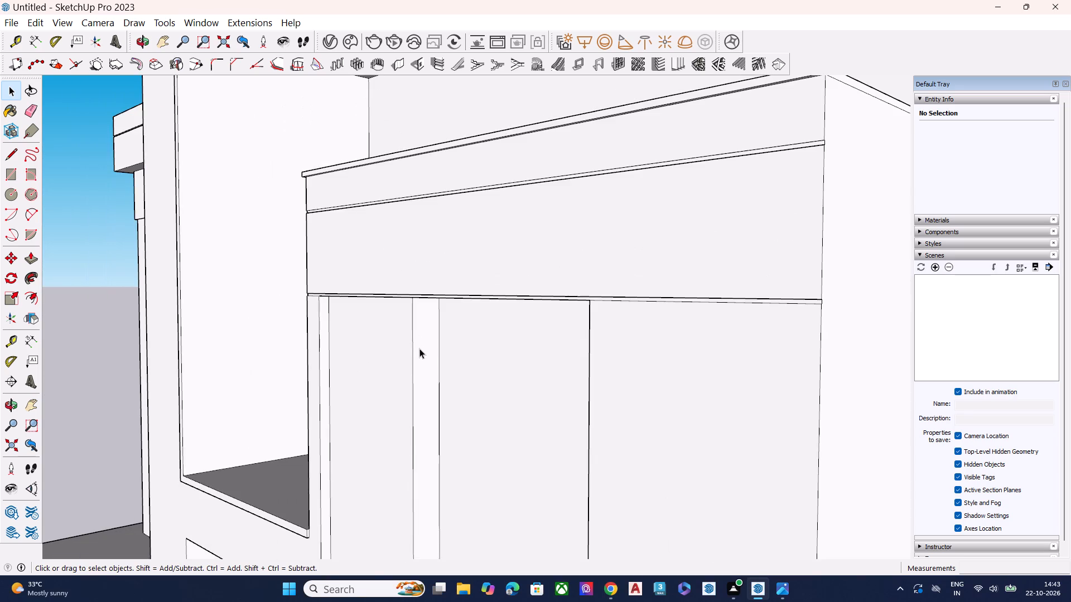
scroll(419, 348, "down", 9)
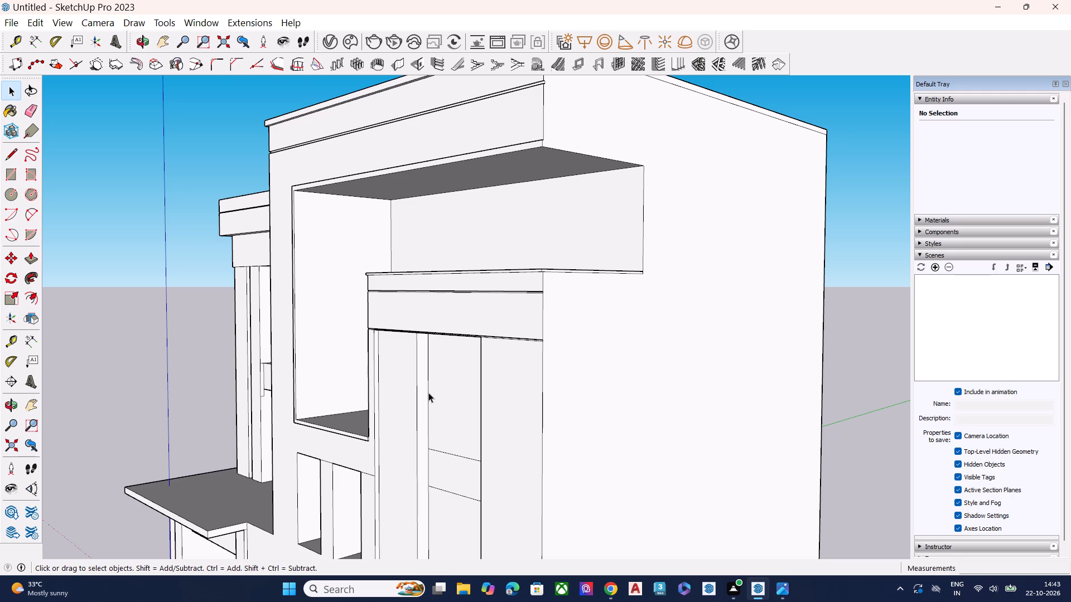
scroll(428, 392, "down", 7)
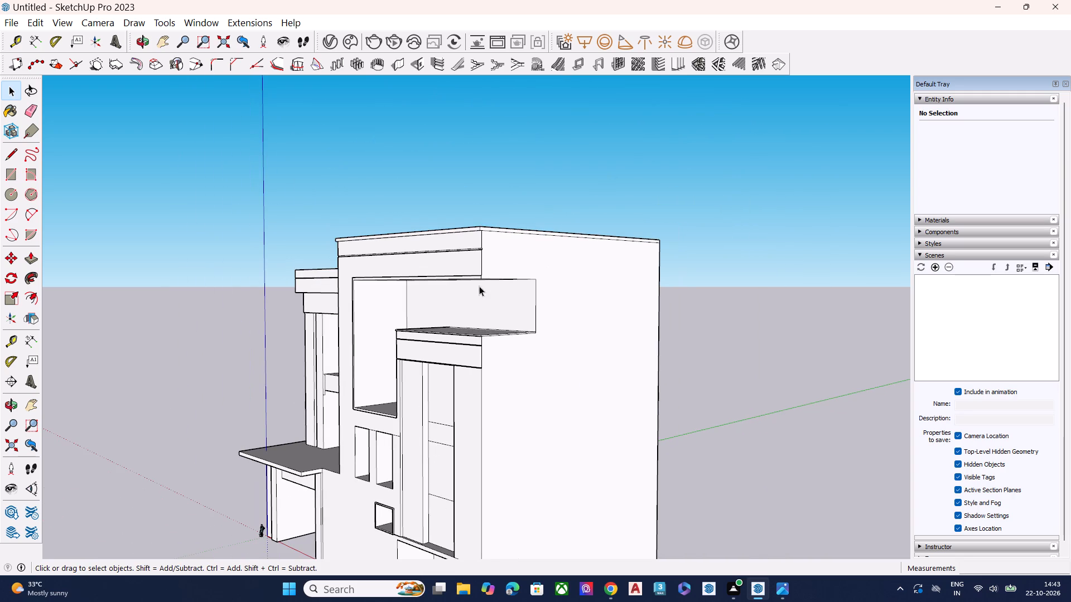
left_click_drag(549, 22, 644, 14)
left_click_drag(461, 11, 513, 16)
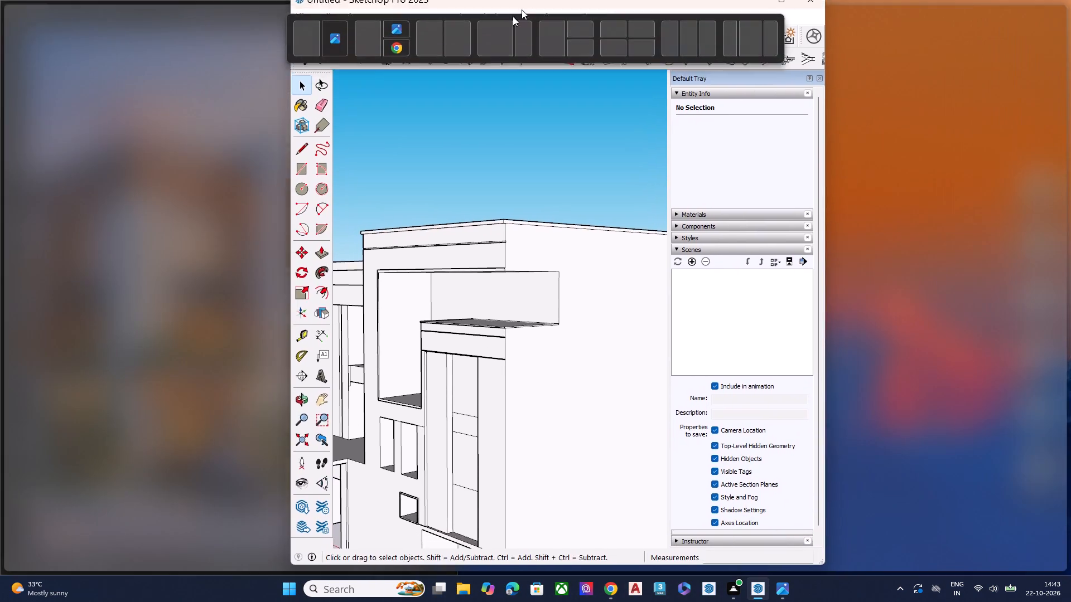
left_click_drag(513, 16, 462, 45)
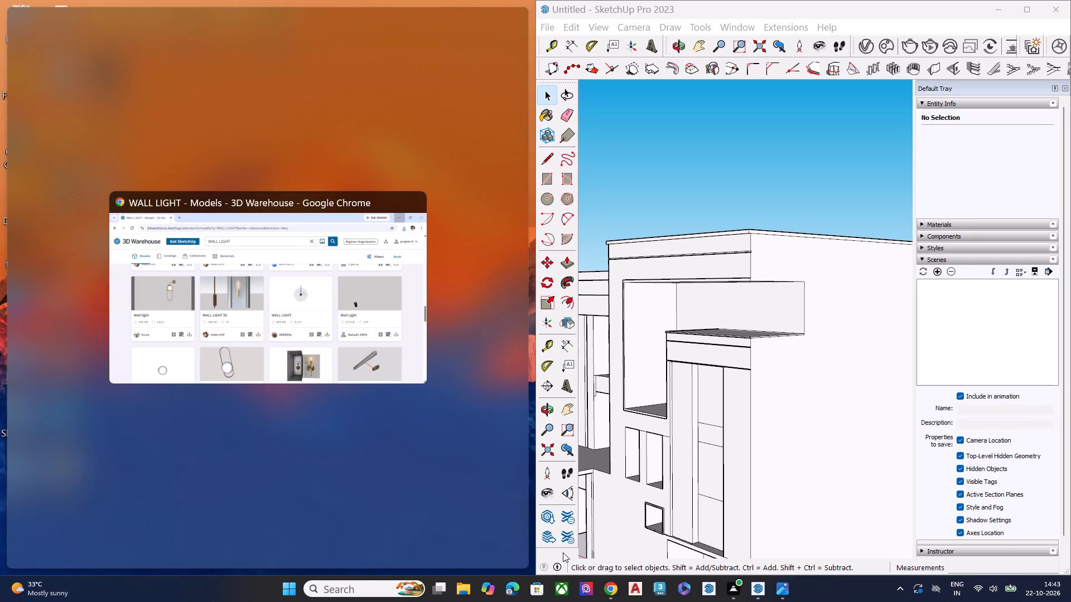
left_click(778, 592)
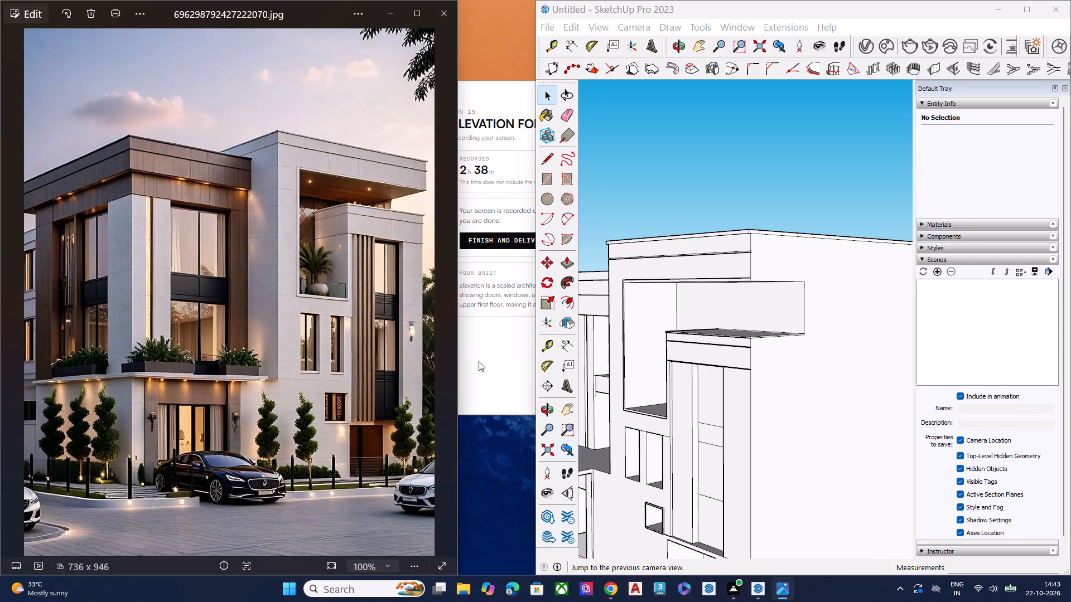
left_click_drag(320, 17, 455, 16)
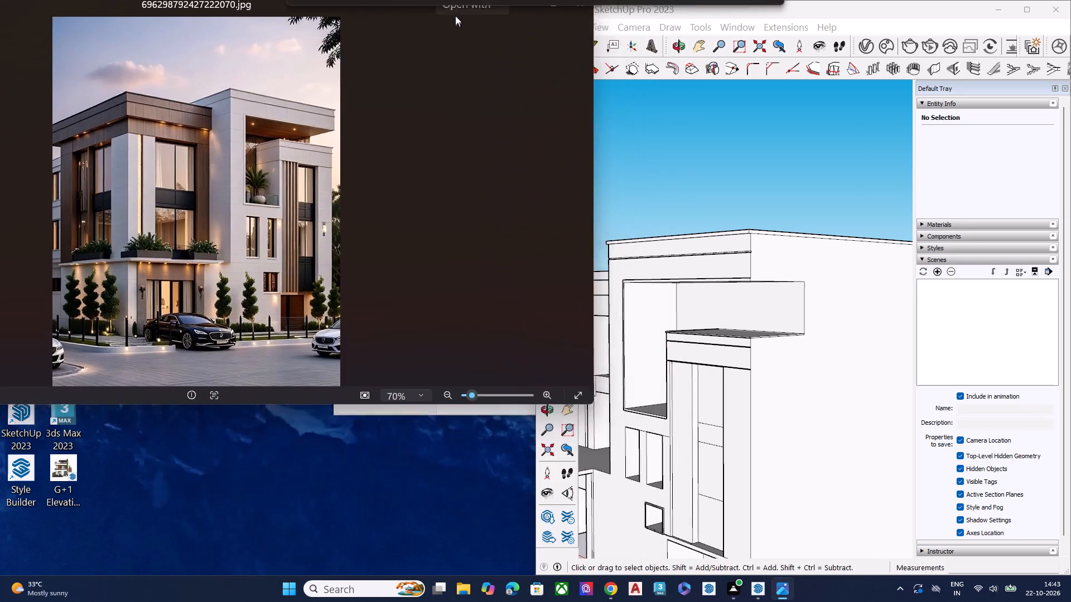
left_click_drag(455, 16, 312, 48)
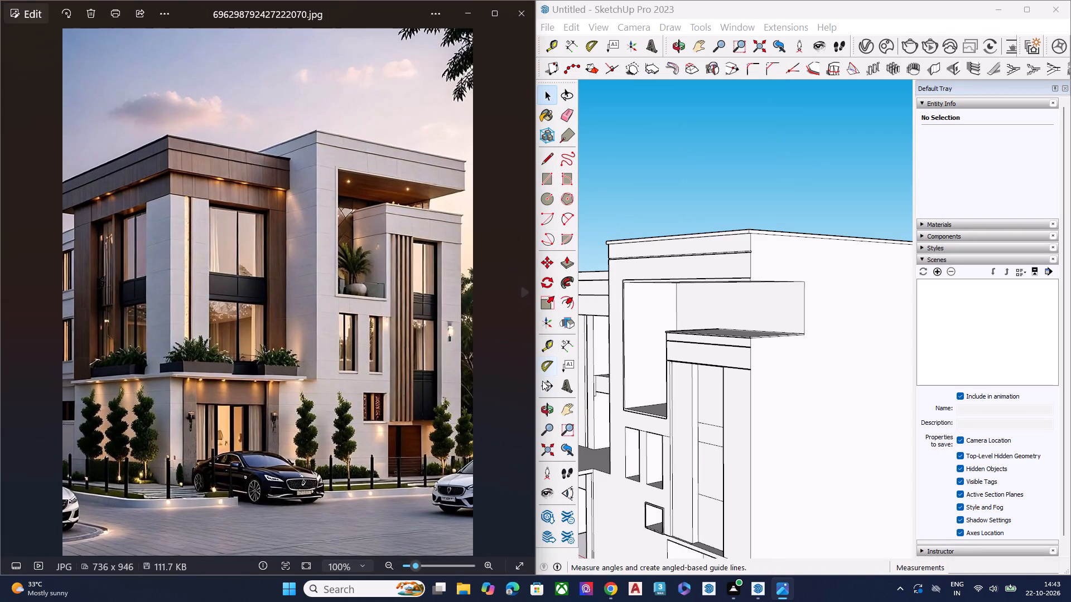
scroll(681, 235, "down", 8)
left_click_drag(537, 305, 461, 308)
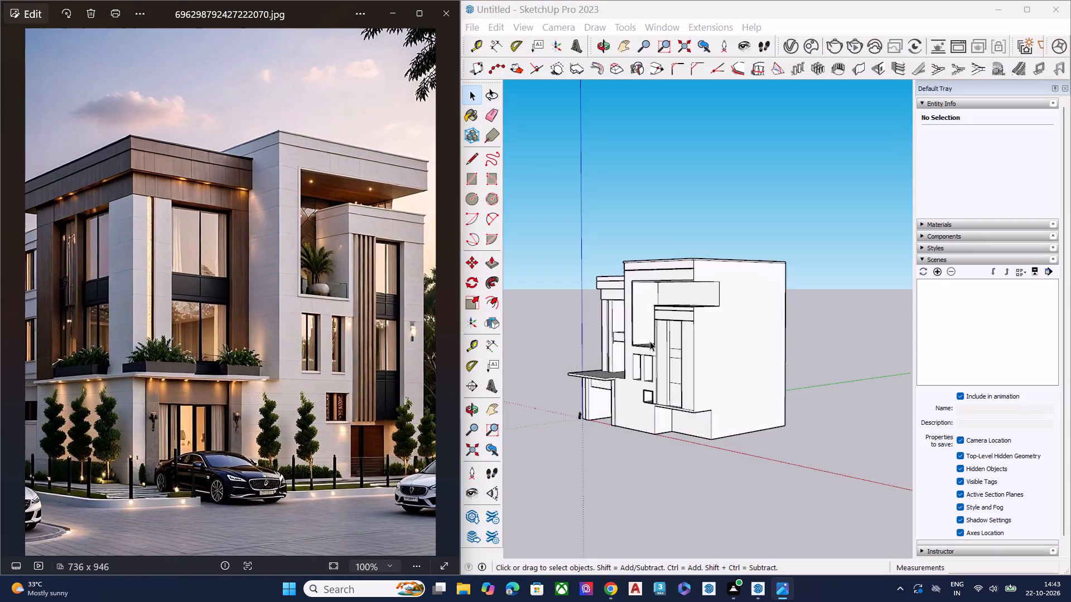
Compare the model's front facade with the reference photo, examining the vertical louvres beside the tall window up close.
scroll(678, 361, "down", 6)
middle_click_drag(694, 372, 847, 329)
scroll(684, 364, "up", 5)
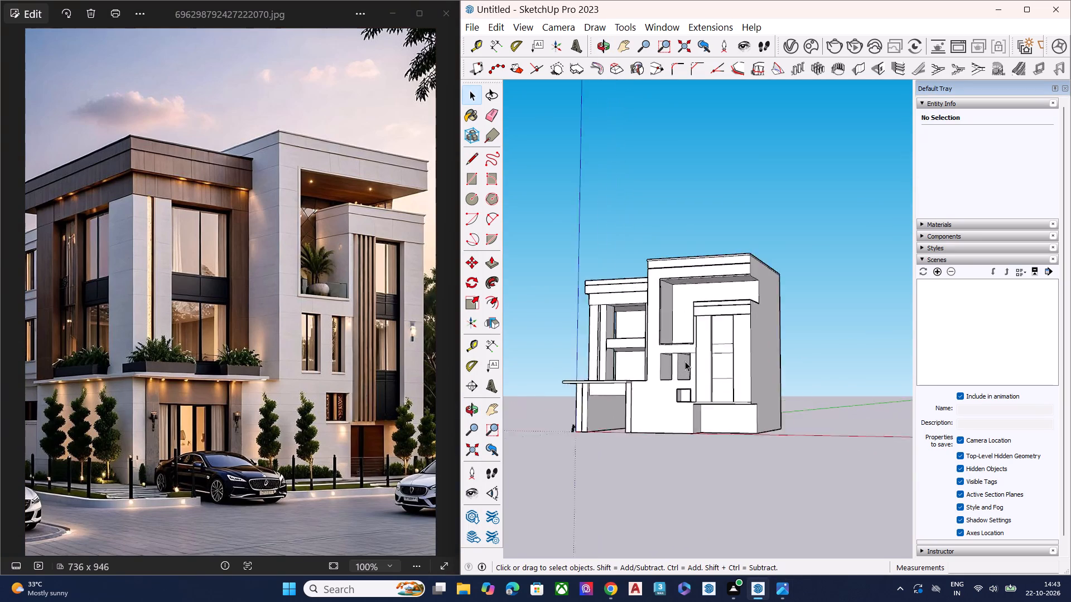
scroll(685, 361, "up", 4)
middle_click_drag(678, 361, 852, 347)
scroll(761, 358, "up", 2)
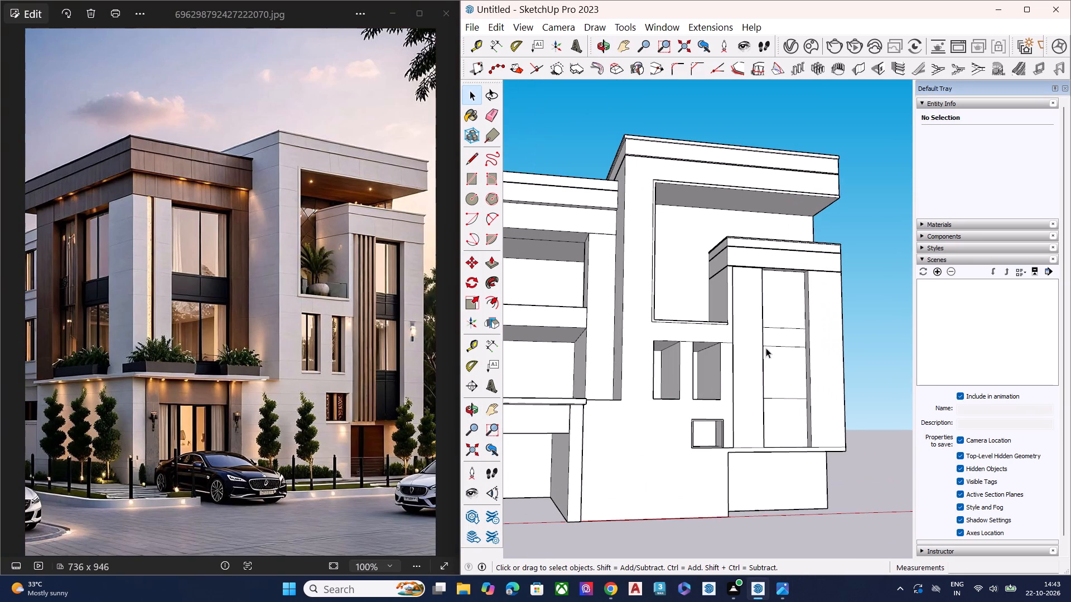
scroll(766, 348, "up", 1)
scroll(403, 329, "up", 8)
scroll(335, 382, "up", 7)
scroll(388, 392, "down", 1)
scroll(390, 392, "up", 4)
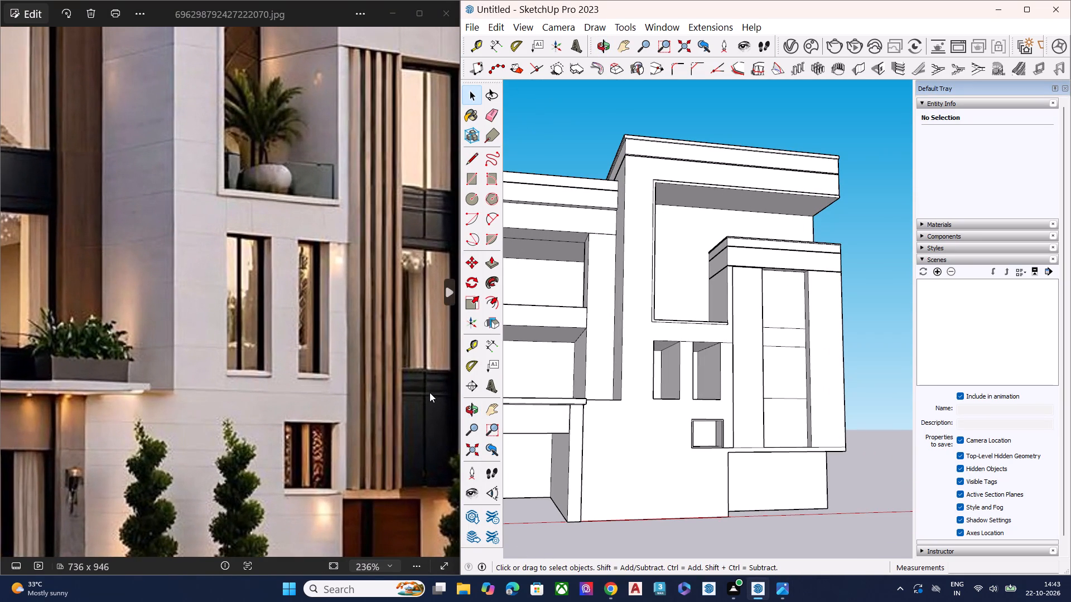
scroll(430, 392, "up", 2)
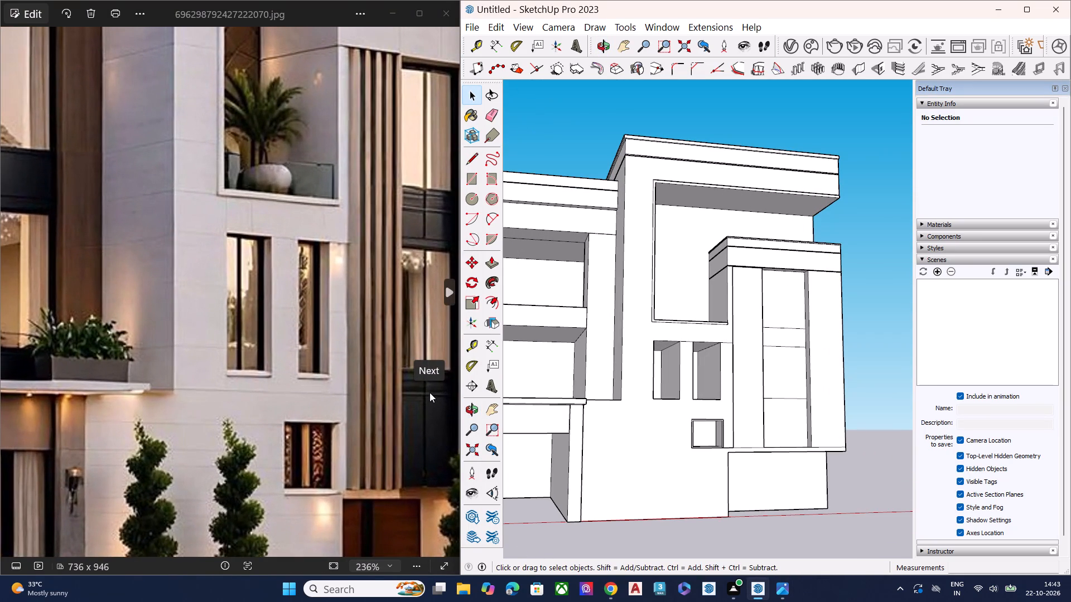
Pull the face of the tall narrow strip beside the window outward by 8".
middle_click_drag(807, 347, 964, 462)
scroll(882, 365, "up", 9)
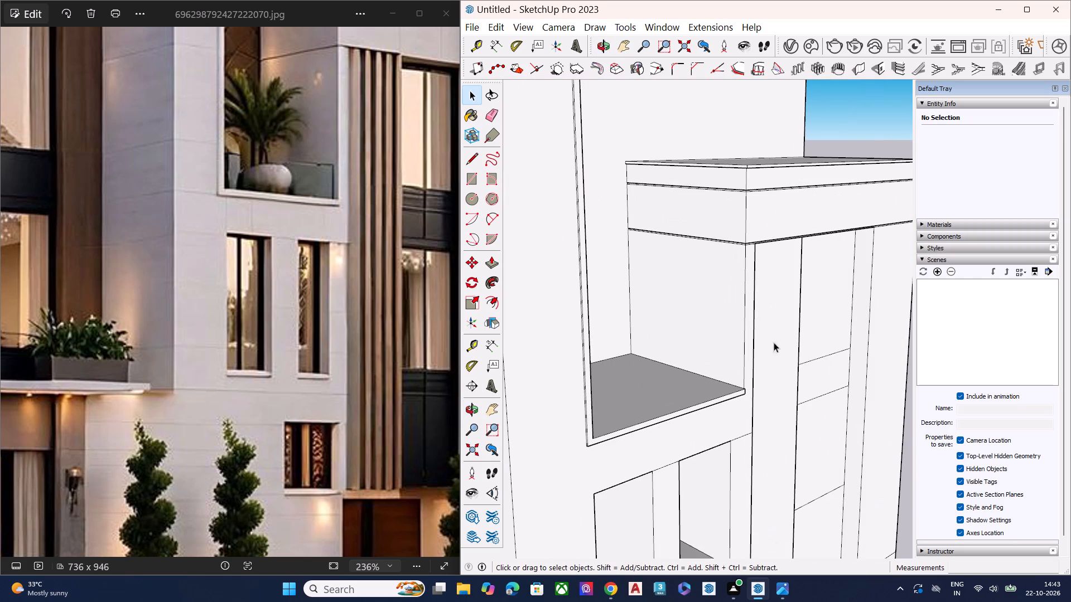
left_click(787, 342)
scroll(780, 346, "up", 7)
left_click(779, 346)
left_click_drag(771, 341, 525, 350)
middle_click_drag(767, 338, 469, 350)
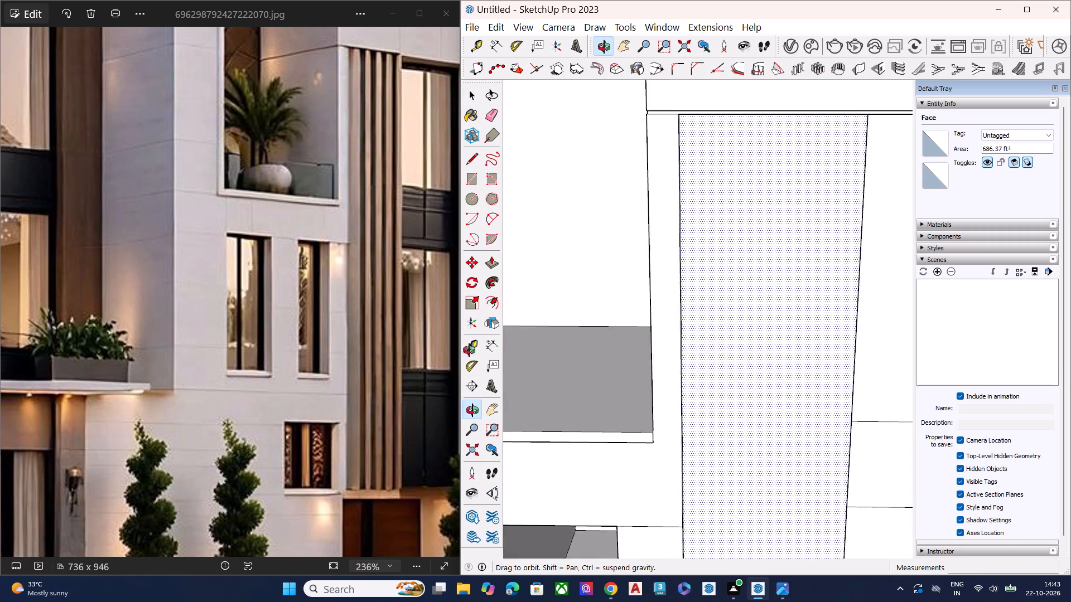
middle_click_drag(469, 350, 322, 337)
key("p")
left_click(713, 319)
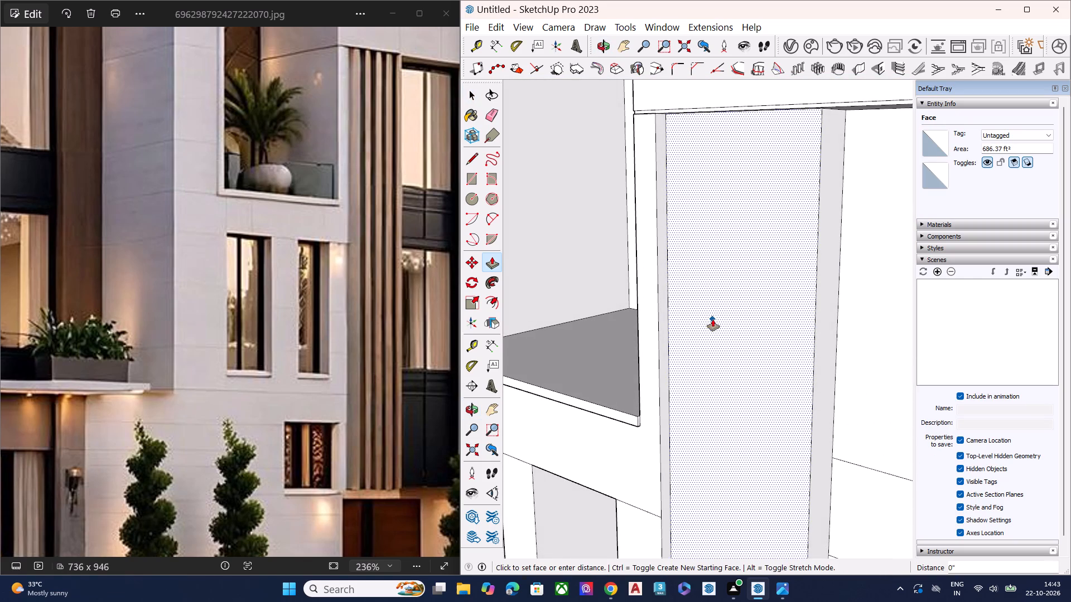
left_click(661, 343)
left_click(711, 334)
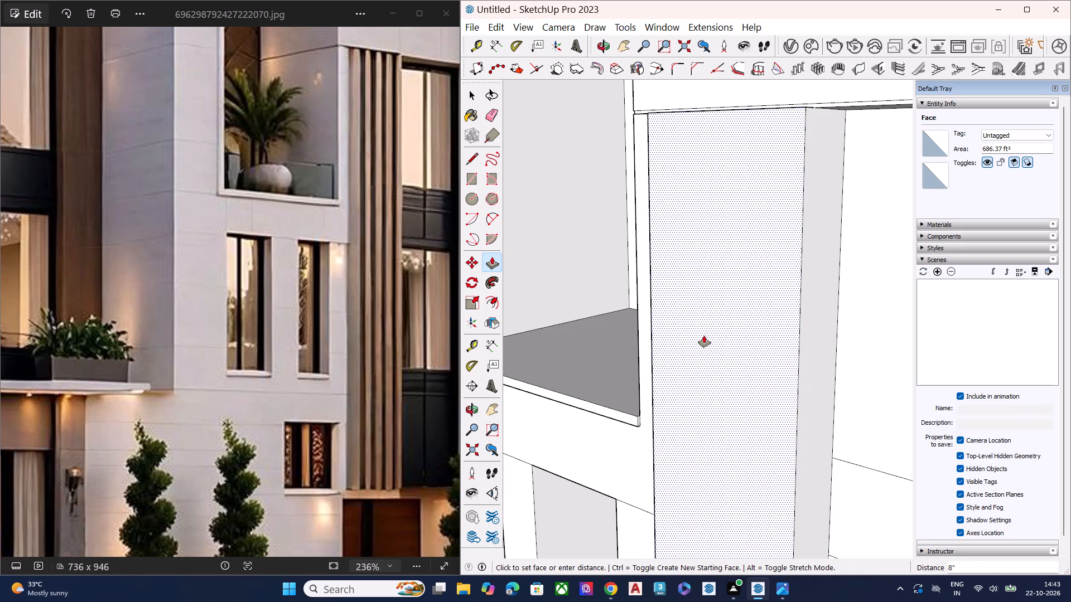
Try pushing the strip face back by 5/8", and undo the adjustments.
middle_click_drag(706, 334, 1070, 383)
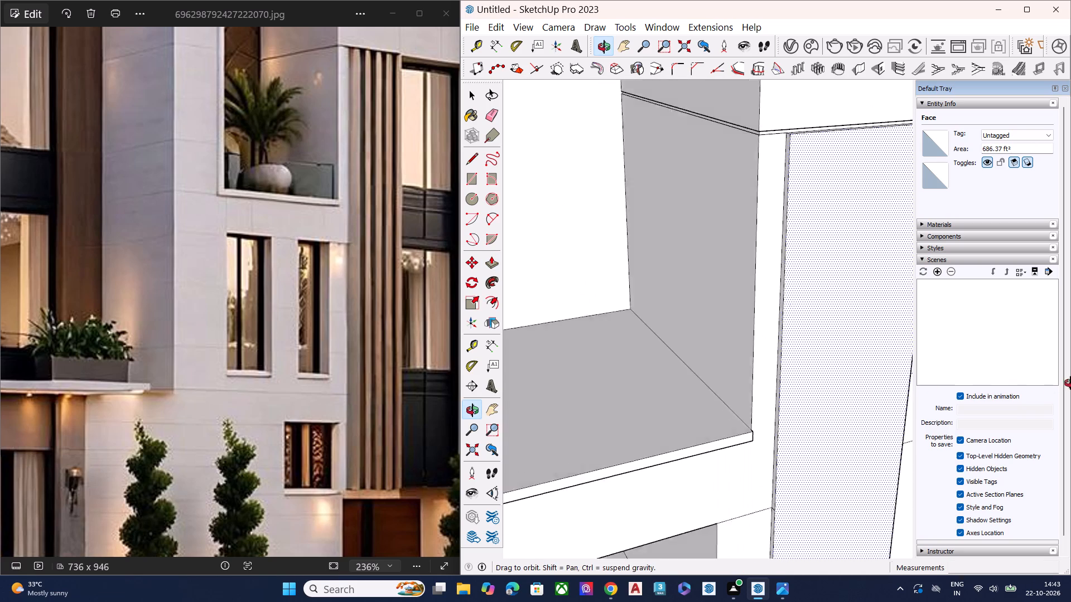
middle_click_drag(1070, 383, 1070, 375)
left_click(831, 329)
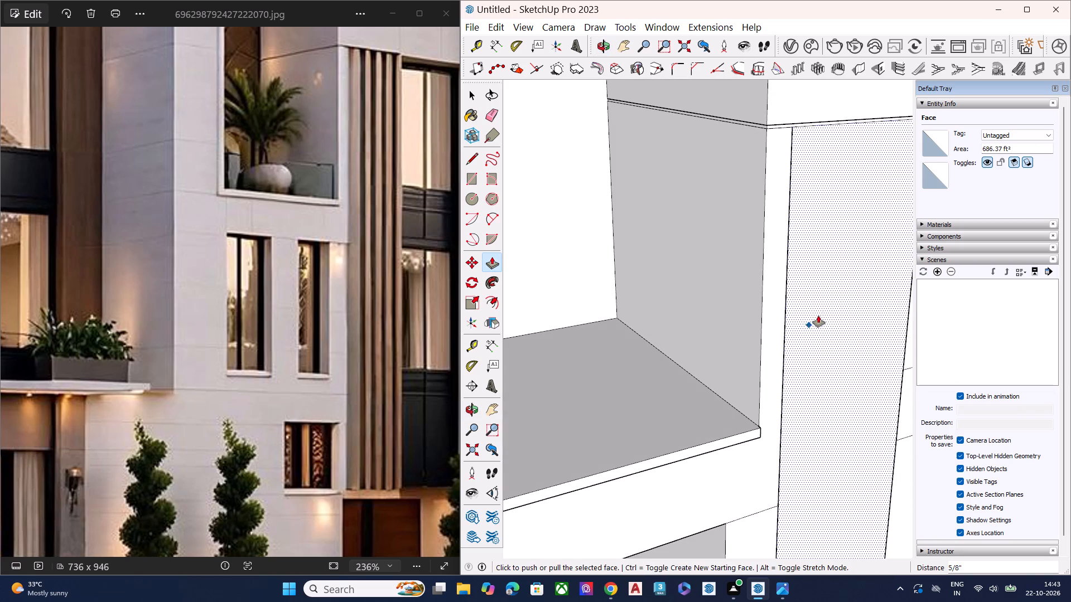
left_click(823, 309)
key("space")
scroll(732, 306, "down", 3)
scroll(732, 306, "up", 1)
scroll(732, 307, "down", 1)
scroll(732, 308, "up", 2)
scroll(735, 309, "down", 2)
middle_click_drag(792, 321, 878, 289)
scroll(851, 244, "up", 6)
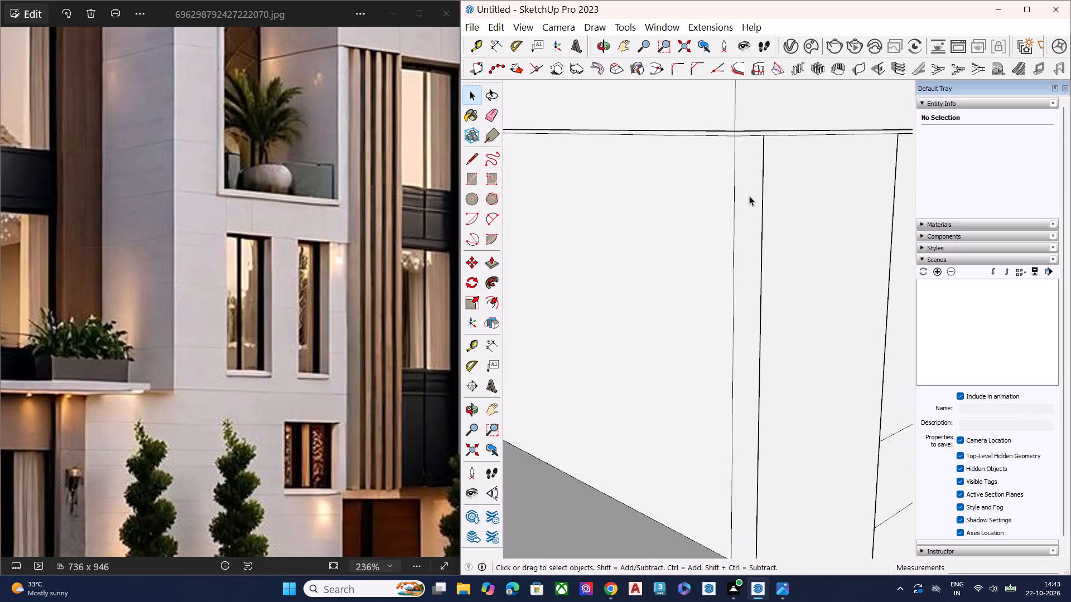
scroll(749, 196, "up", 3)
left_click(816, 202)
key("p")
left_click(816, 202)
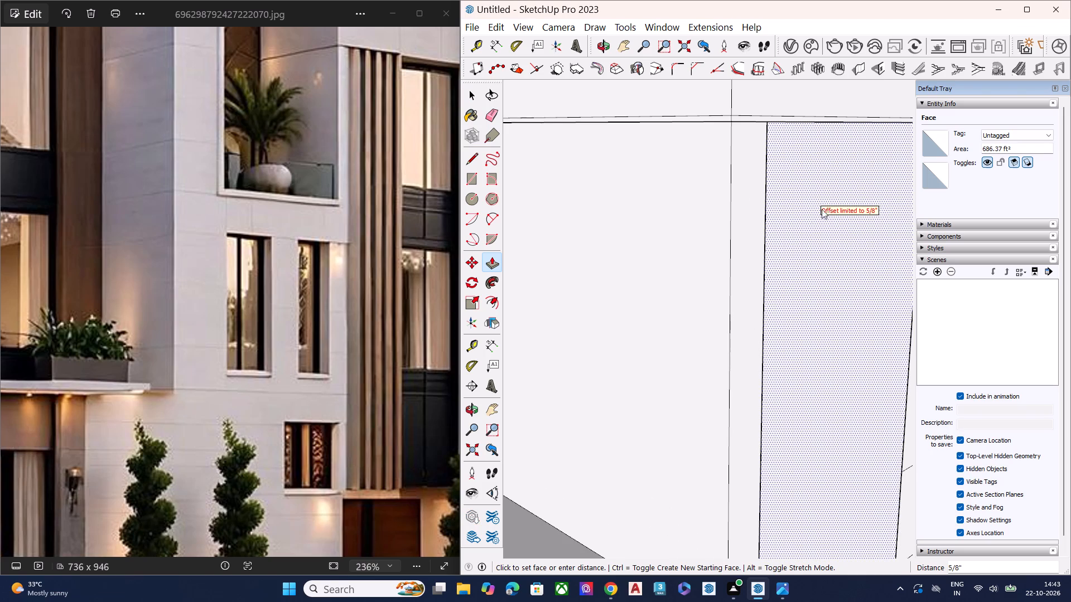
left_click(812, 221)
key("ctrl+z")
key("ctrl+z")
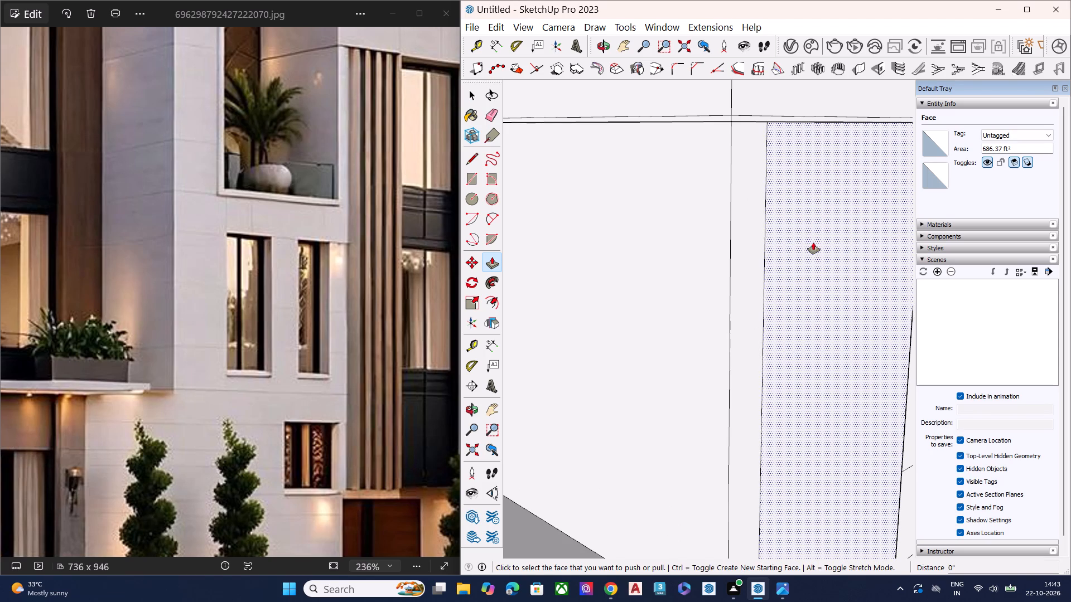
Pull the tall strip face beside the window outward by 7 3/8".
key("space")
left_click(808, 244)
key("p")
left_click(808, 244)
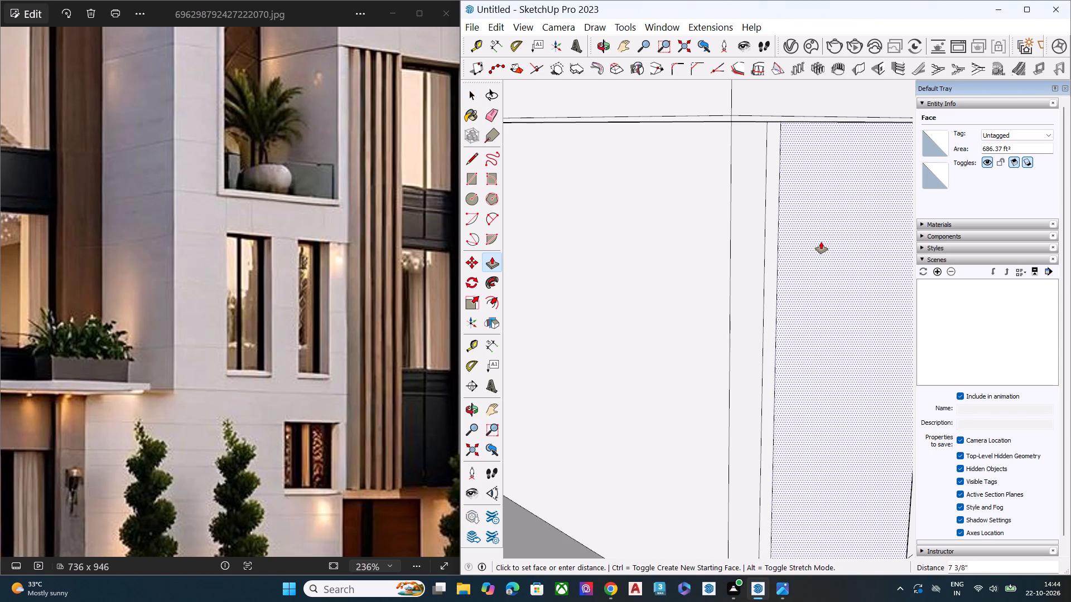
left_click(821, 242)
key("space")
scroll(665, 239, "down", 4)
scroll(659, 241, "up", 1)
scroll(658, 242, "down", 7)
scroll(658, 244, "up", 3)
scroll(658, 244, "down", 8)
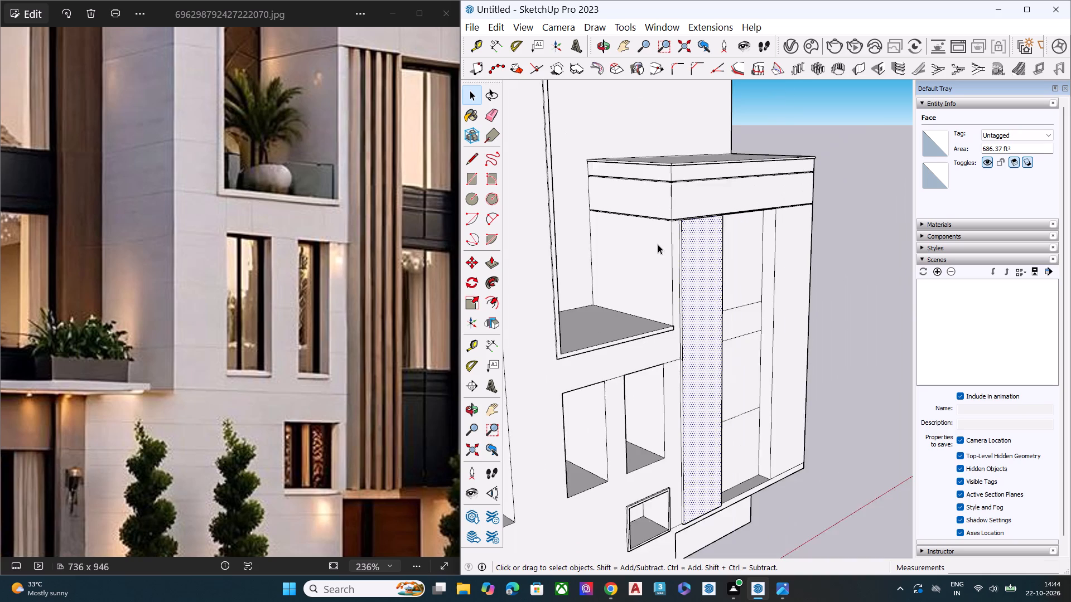
scroll(658, 244, "down", 2)
left_click(840, 254)
middle_click_drag(738, 298, 730, 249)
scroll(730, 249, "up", 1)
Save the model in the Documents folder as a SketchUp file named 01 Elevation G+1 flooe.
key("ctrl+s")
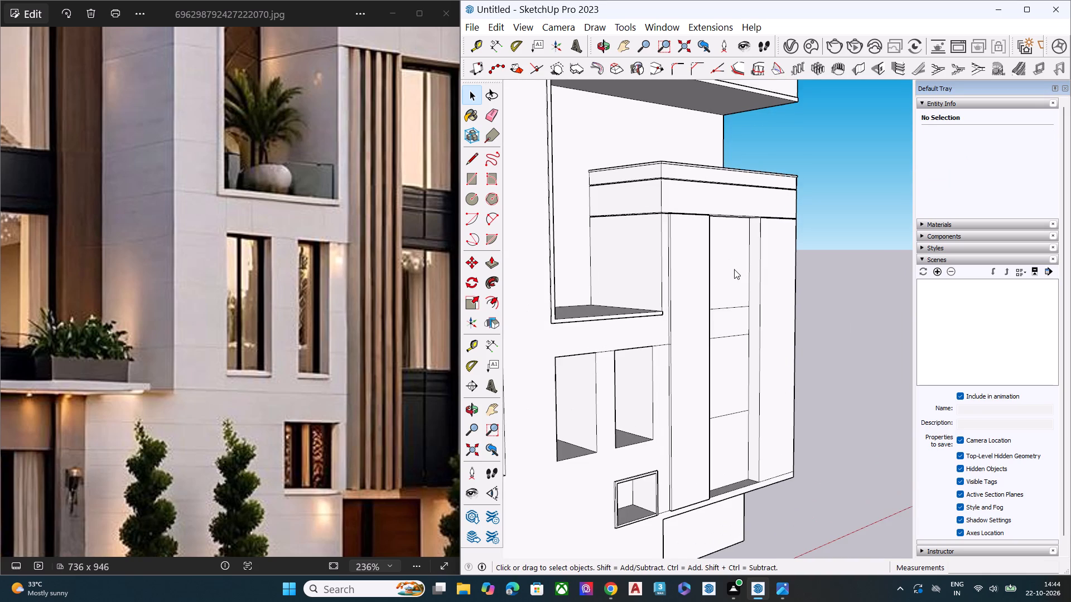
key("BackSpace")
key("BackSpace")
key("BackSpace")
key("BackSpace")
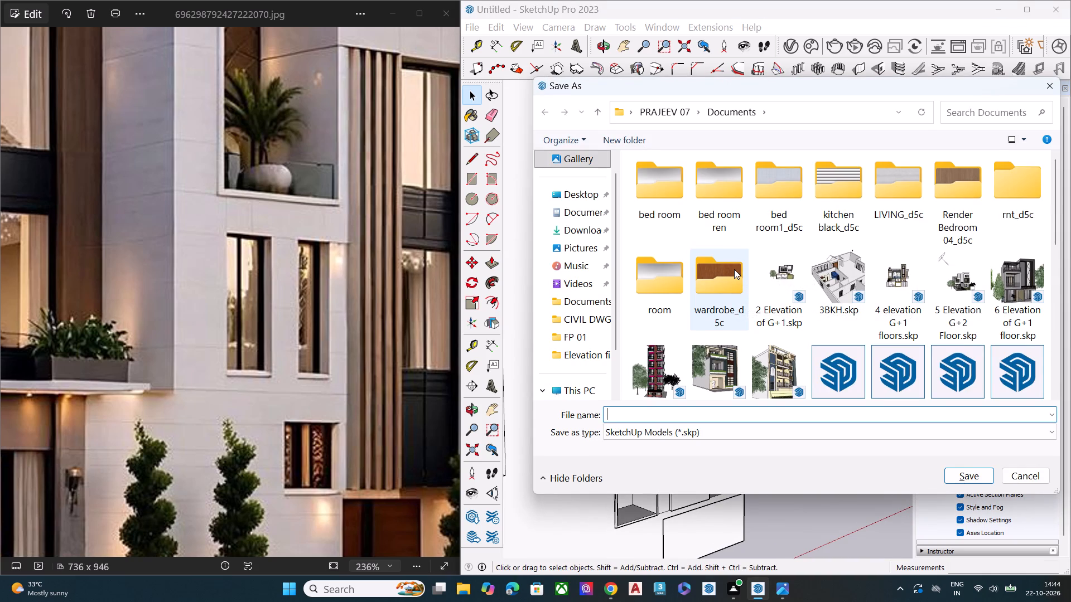
type("01")
key("space")
type("ele")
key("BackSpace")
key("BackSpace")
key("BackSpace")
type("Elevation")
key("space")
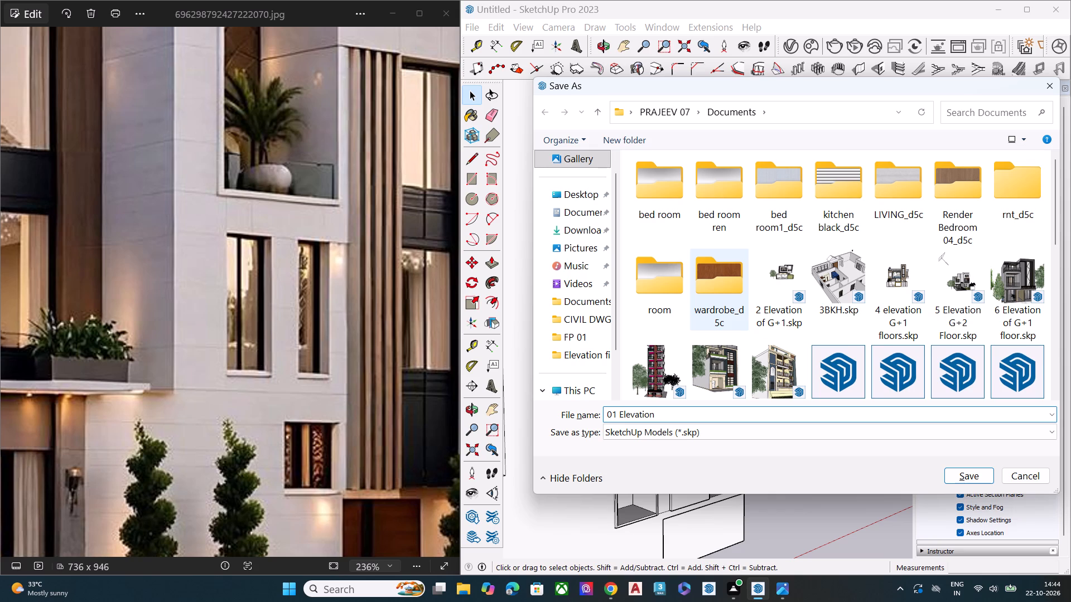
key("g")
key("shift+plus")
key("BackSpace")
key("BackSpace")
key("shift+g")
key("shift+plus")
key("2")
key("BackSpace")
key("shift+exclam")
key("BackSpace")
type("1")
key("space")
type("flooe")
key("Return")
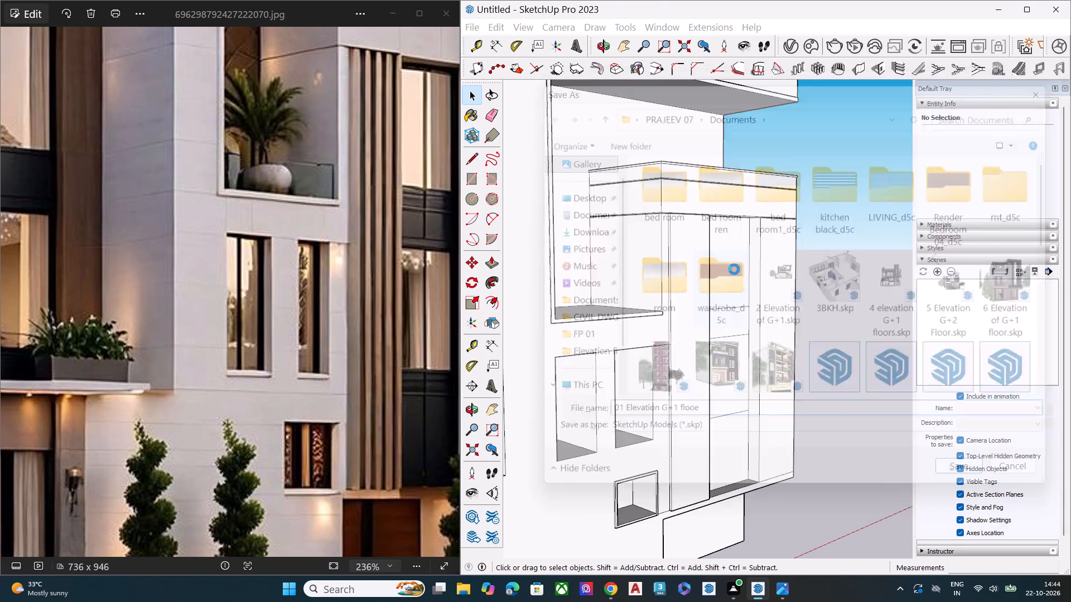
key("space")
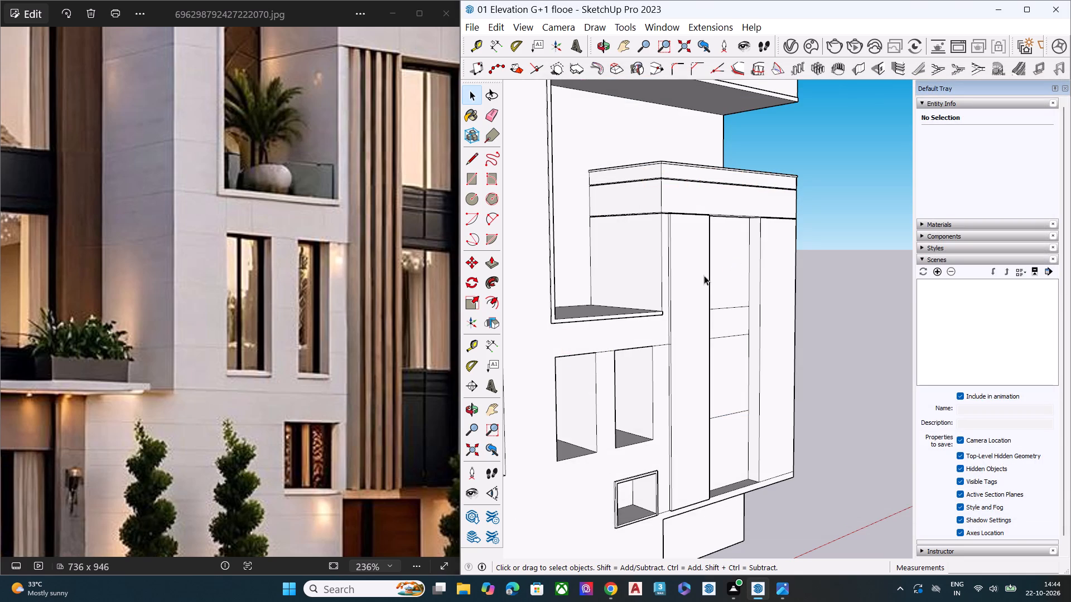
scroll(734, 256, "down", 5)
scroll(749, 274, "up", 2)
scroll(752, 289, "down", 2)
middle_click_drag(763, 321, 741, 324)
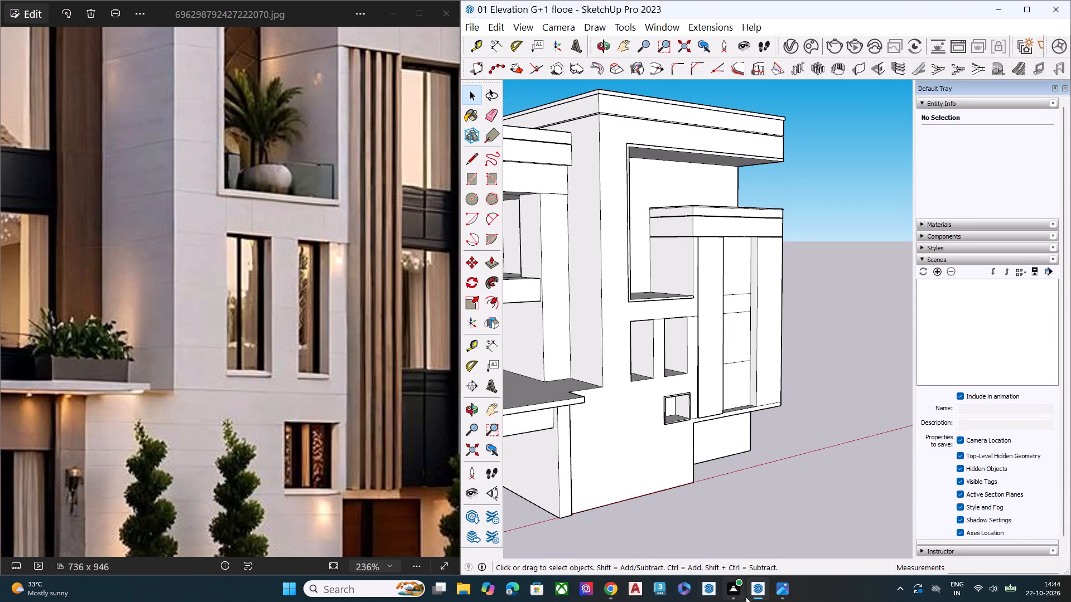